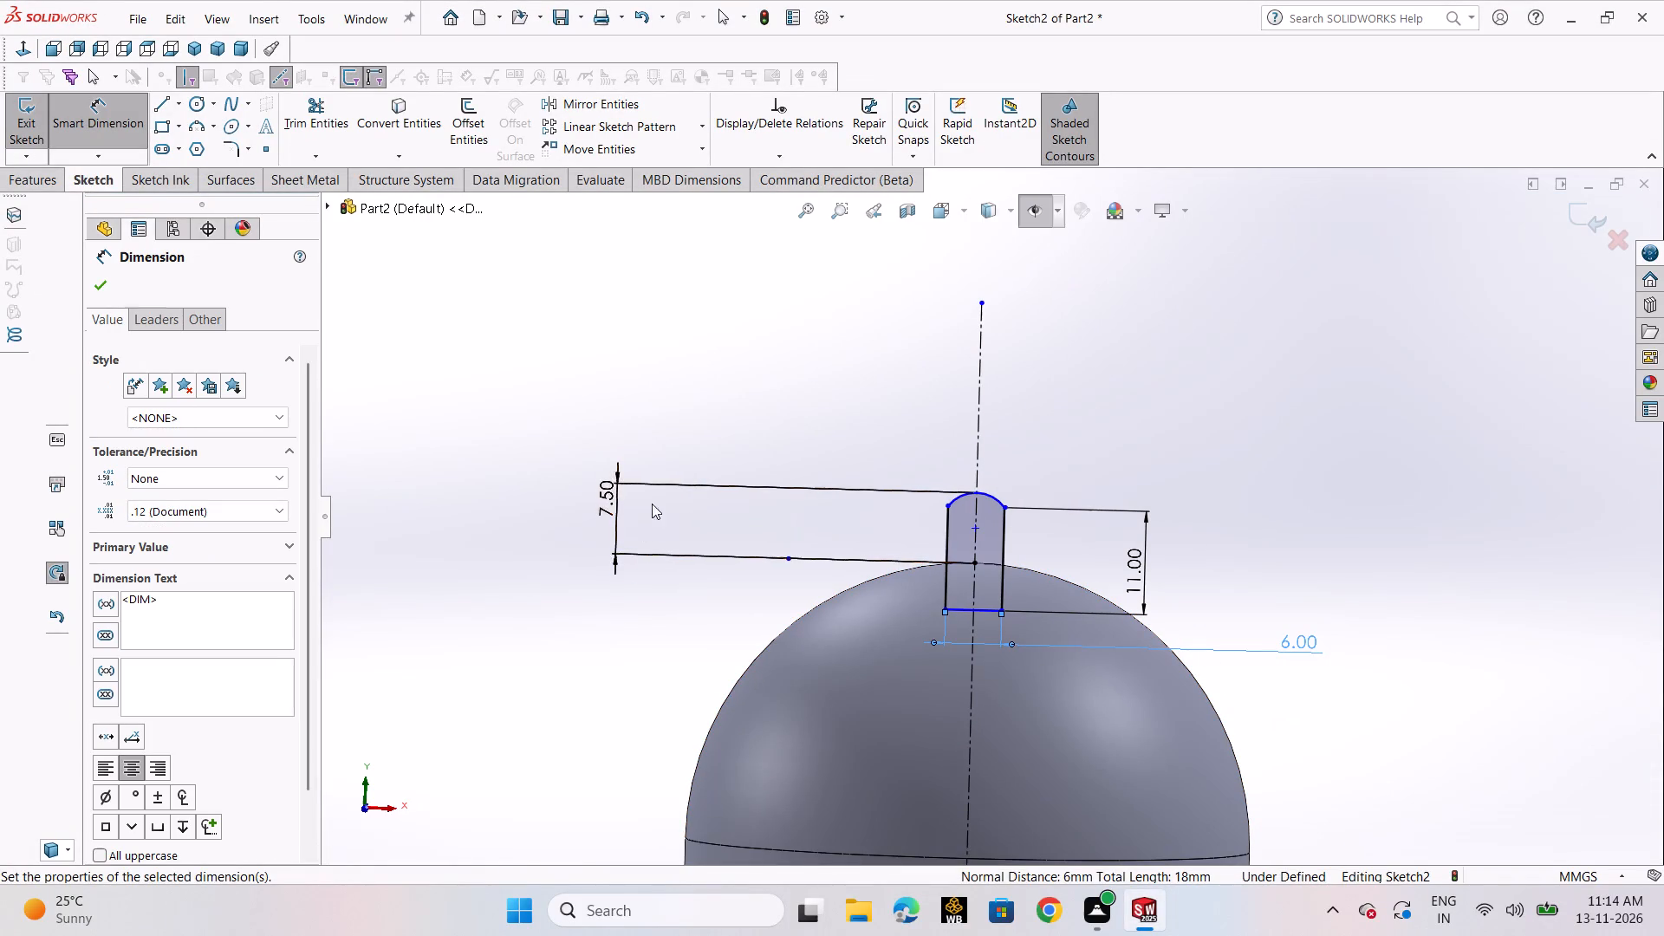
Dimension the top arc of the tab profile with a 3 mm radius and close the sketch.
left_click(999, 497)
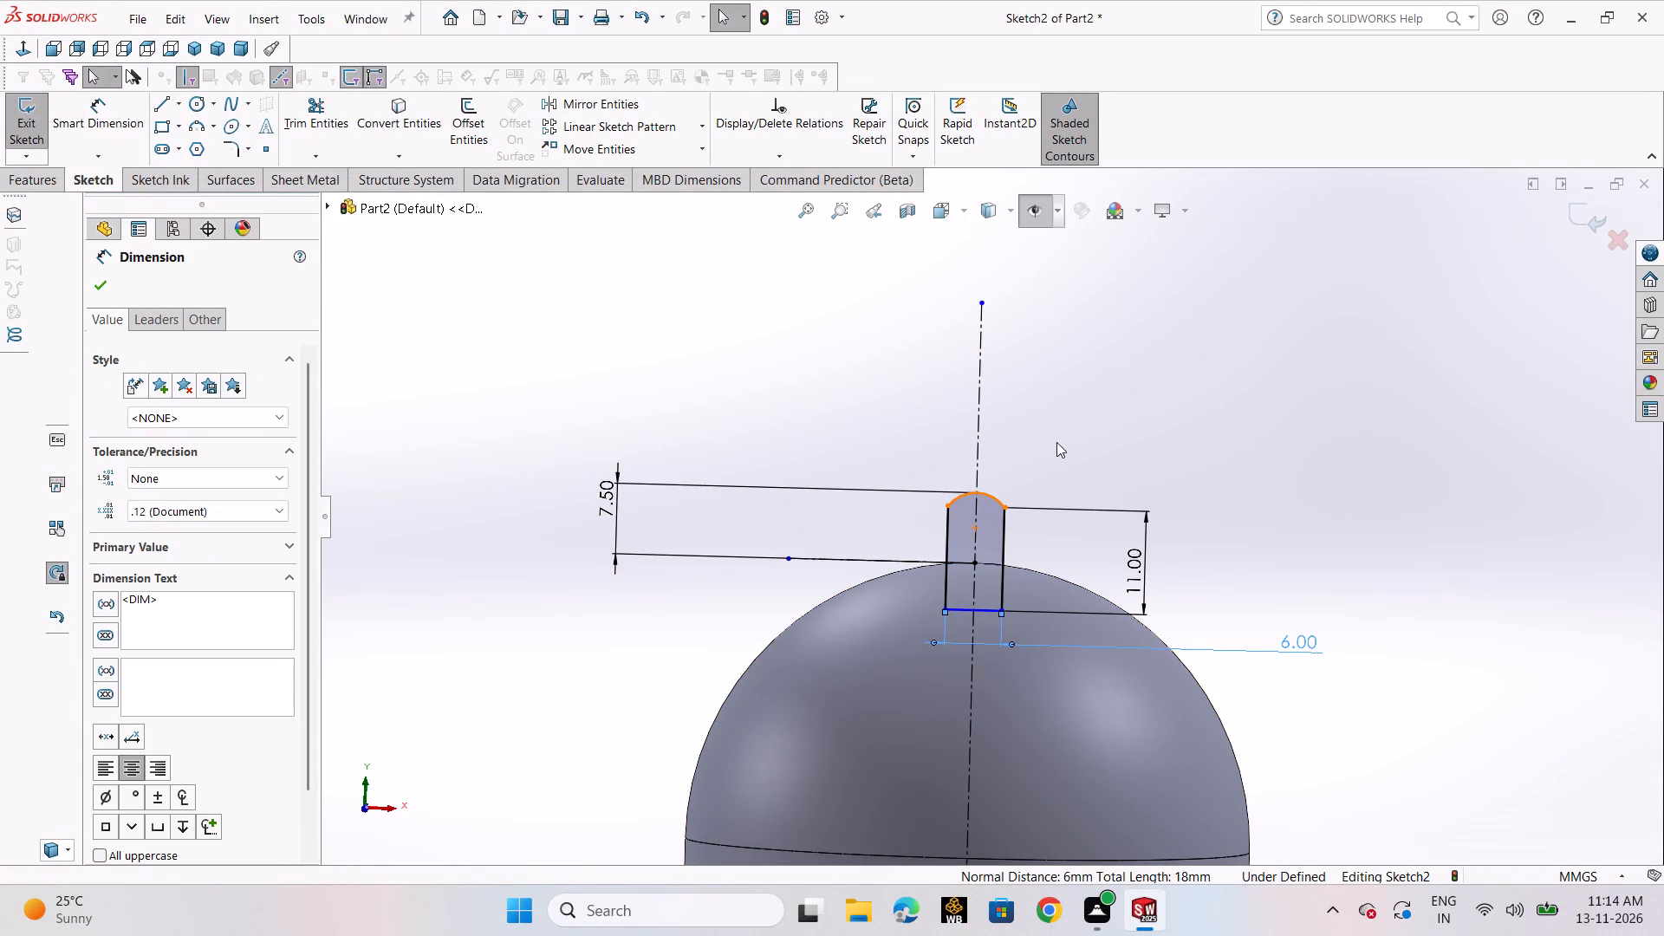
left_click(80, 134)
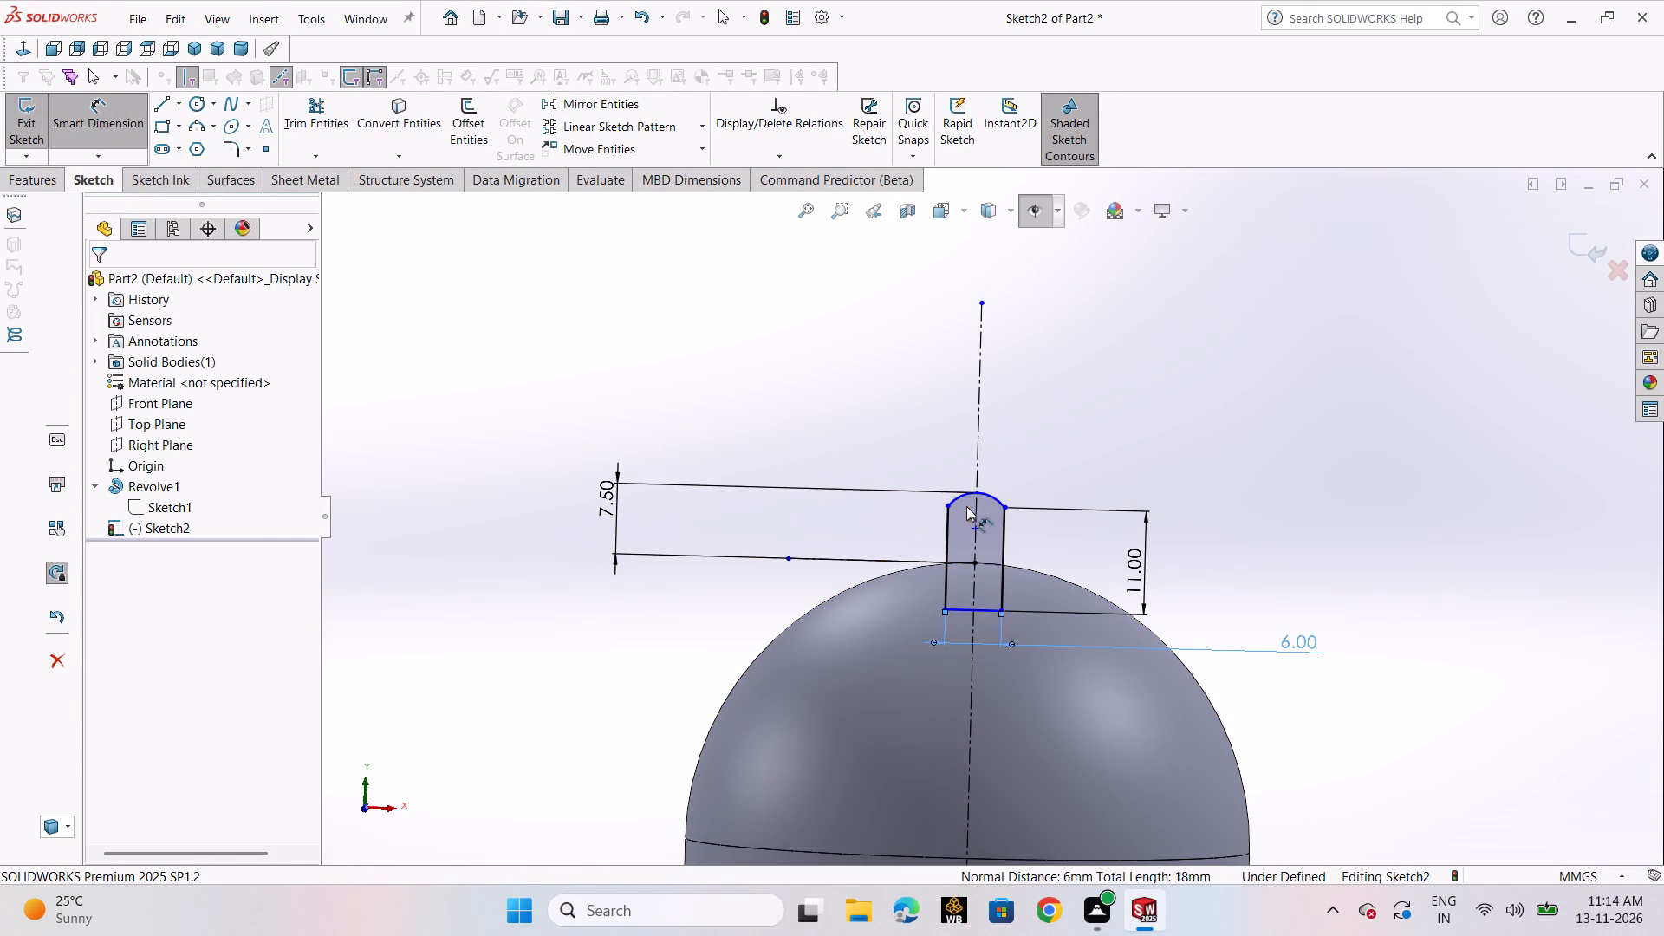
left_click(993, 494)
left_click(1066, 432)
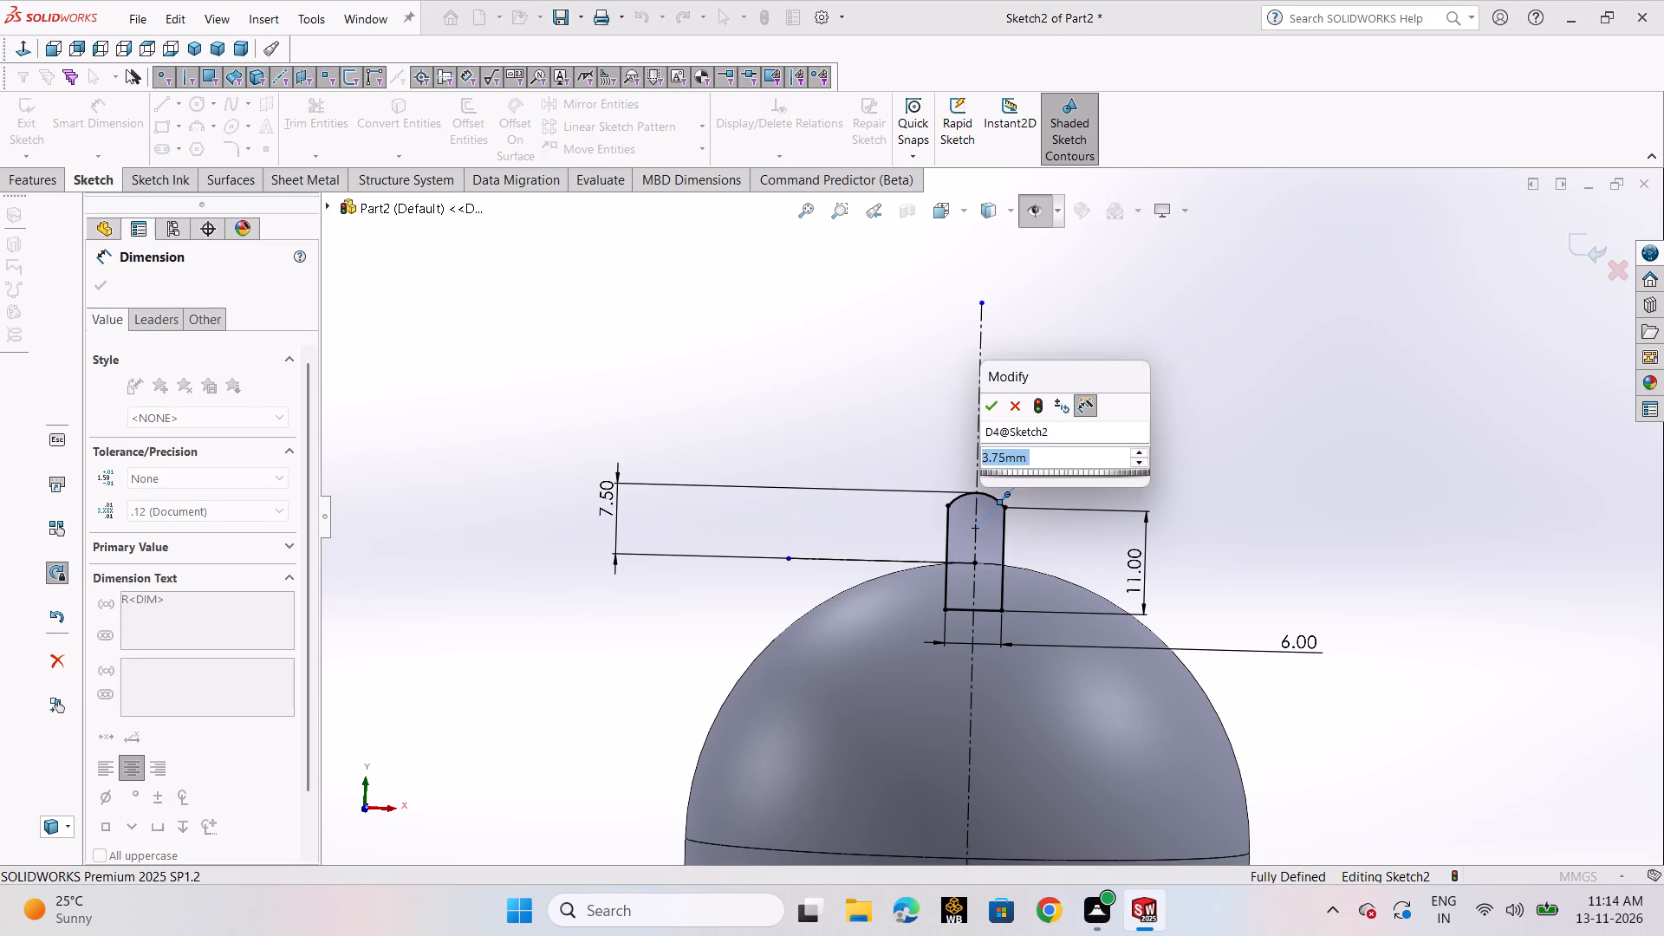
key("3")
key("Return")
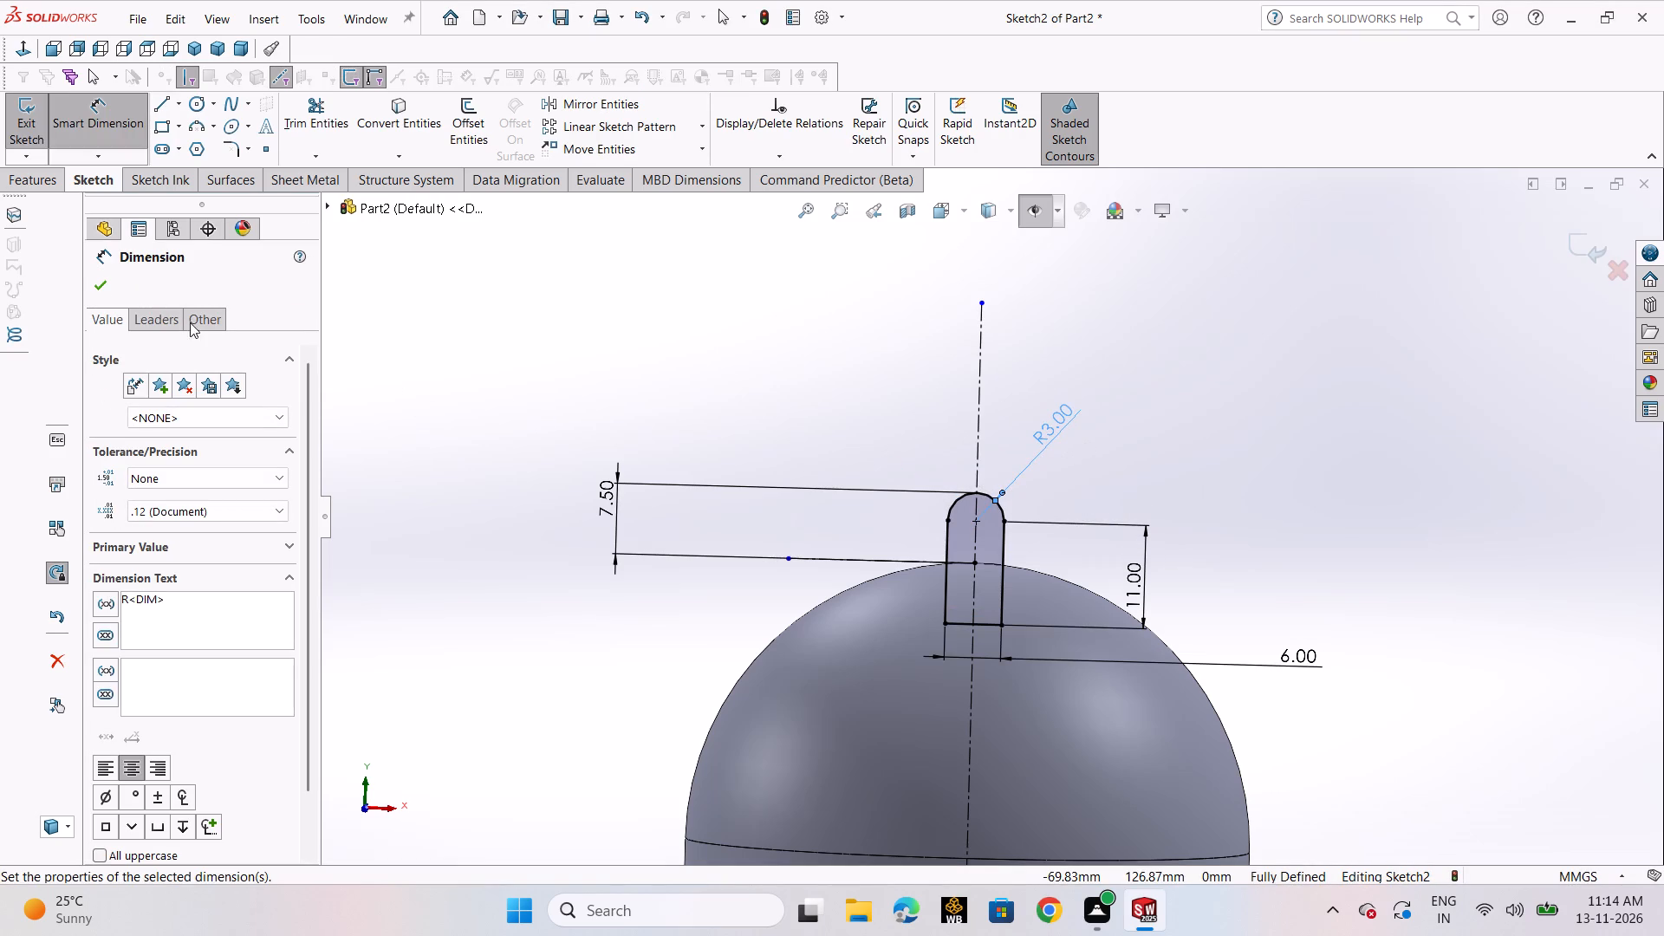
left_click(103, 280)
left_click(712, 302)
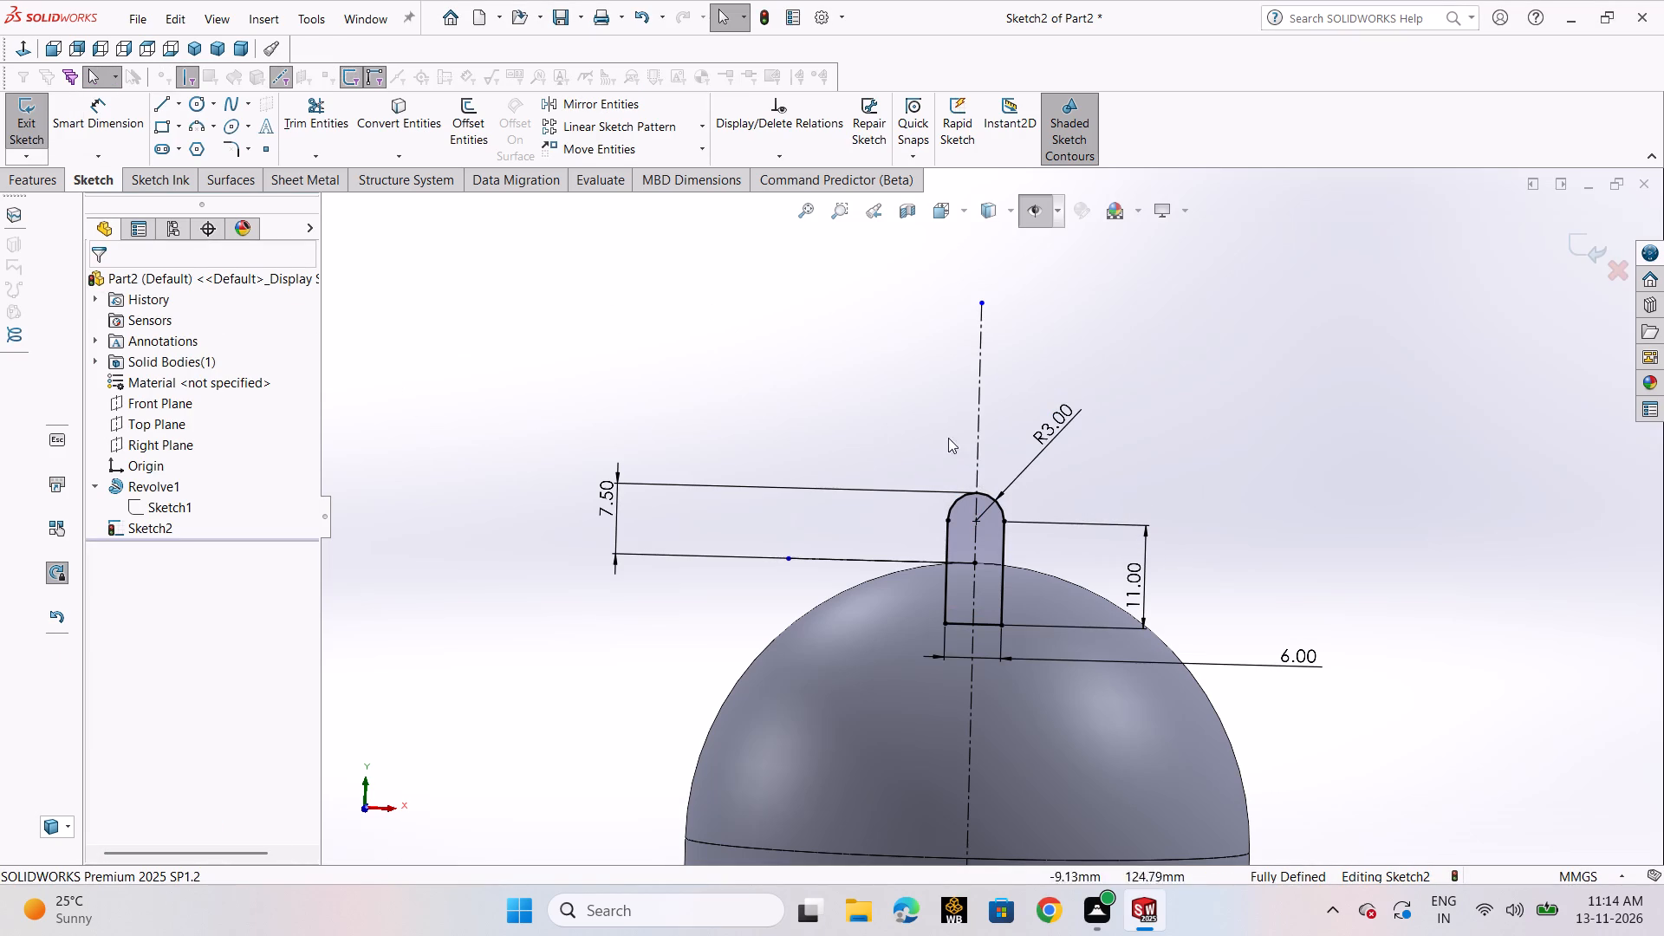
scroll(1094, 448, "up", 3)
left_click(1581, 244)
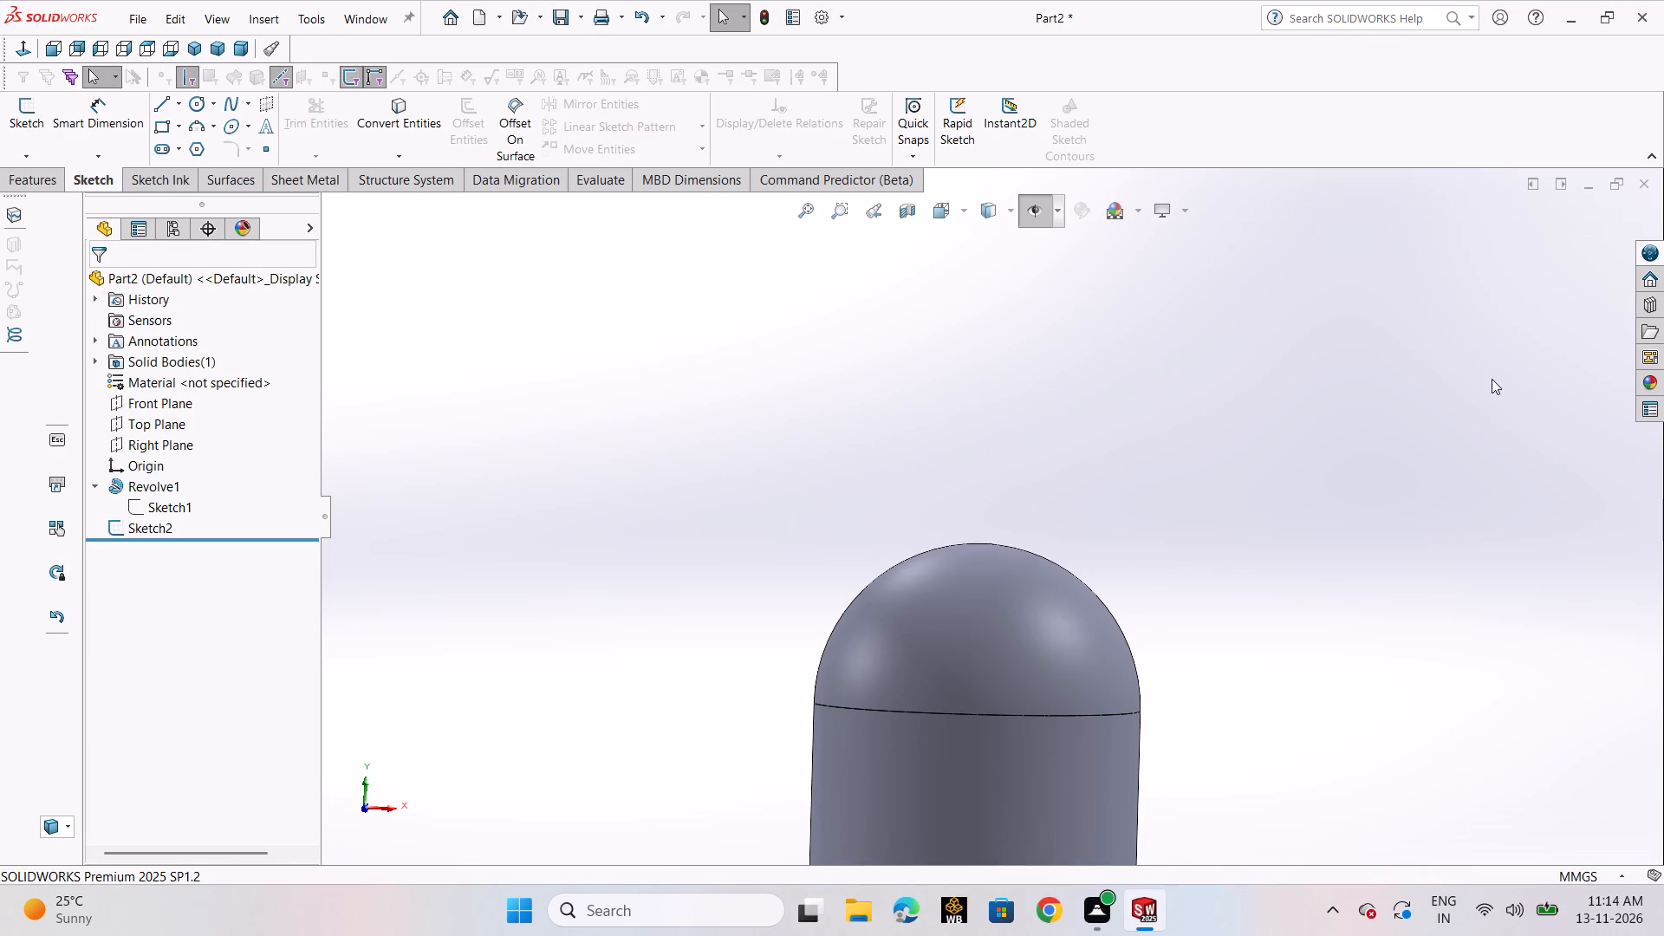
Extrude the round-topped tab sketch 10 mm using Mid Plane, merged with the capsule body.
middle_click_drag(1491, 380, 1393, 418)
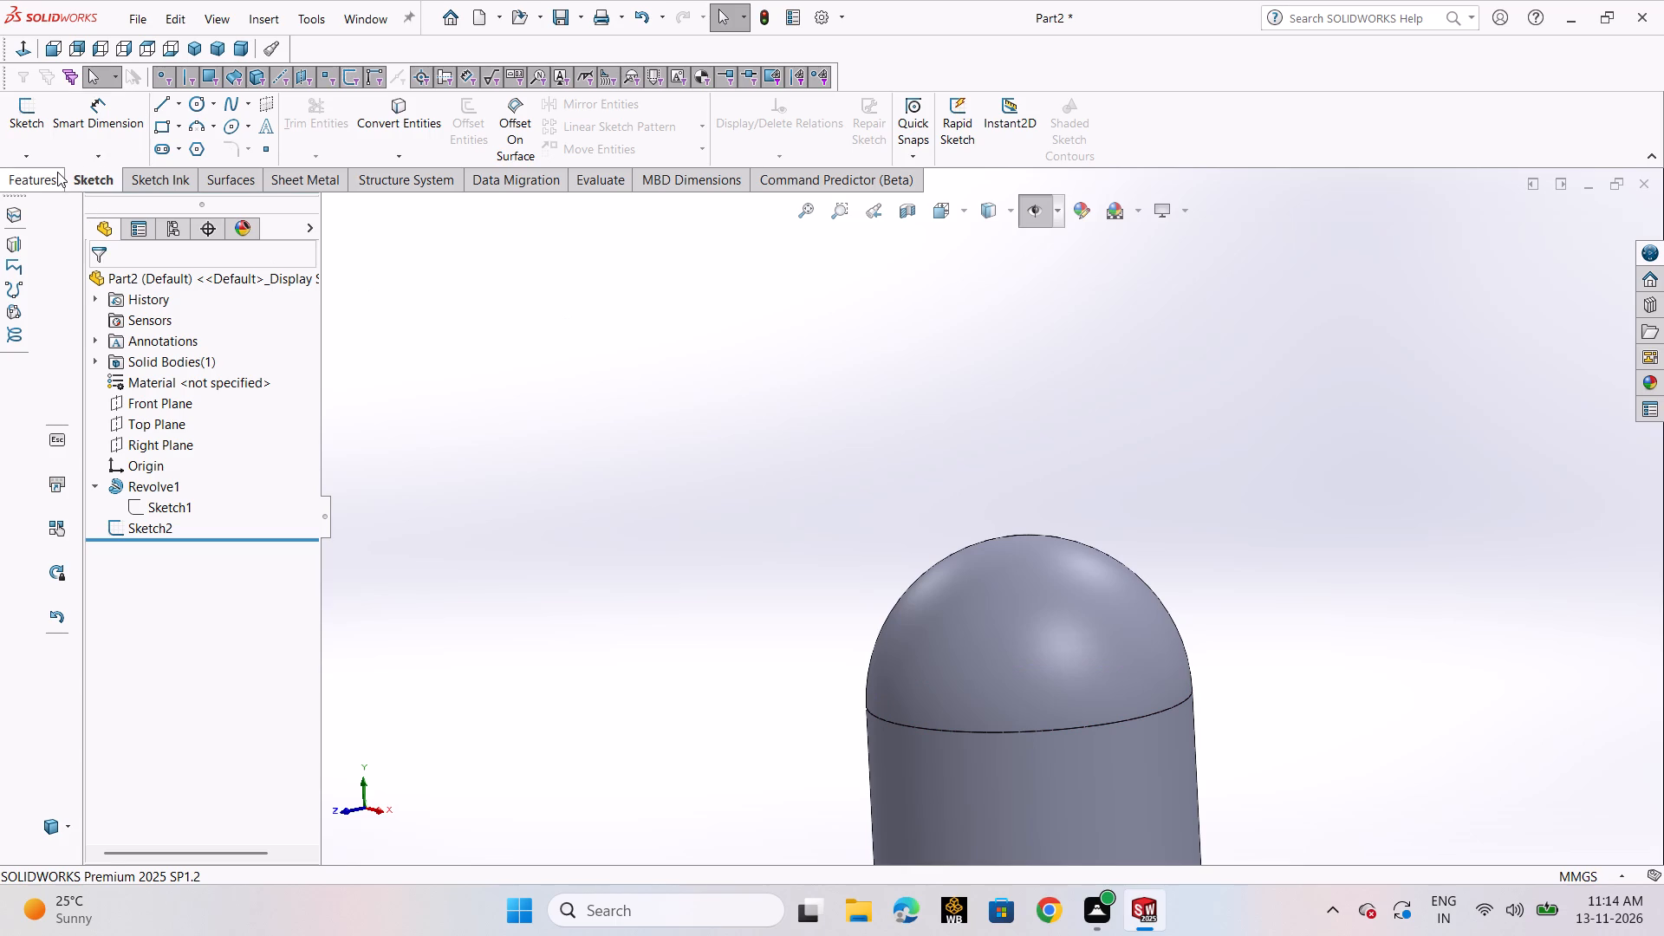
left_click(57, 172)
left_click(53, 124)
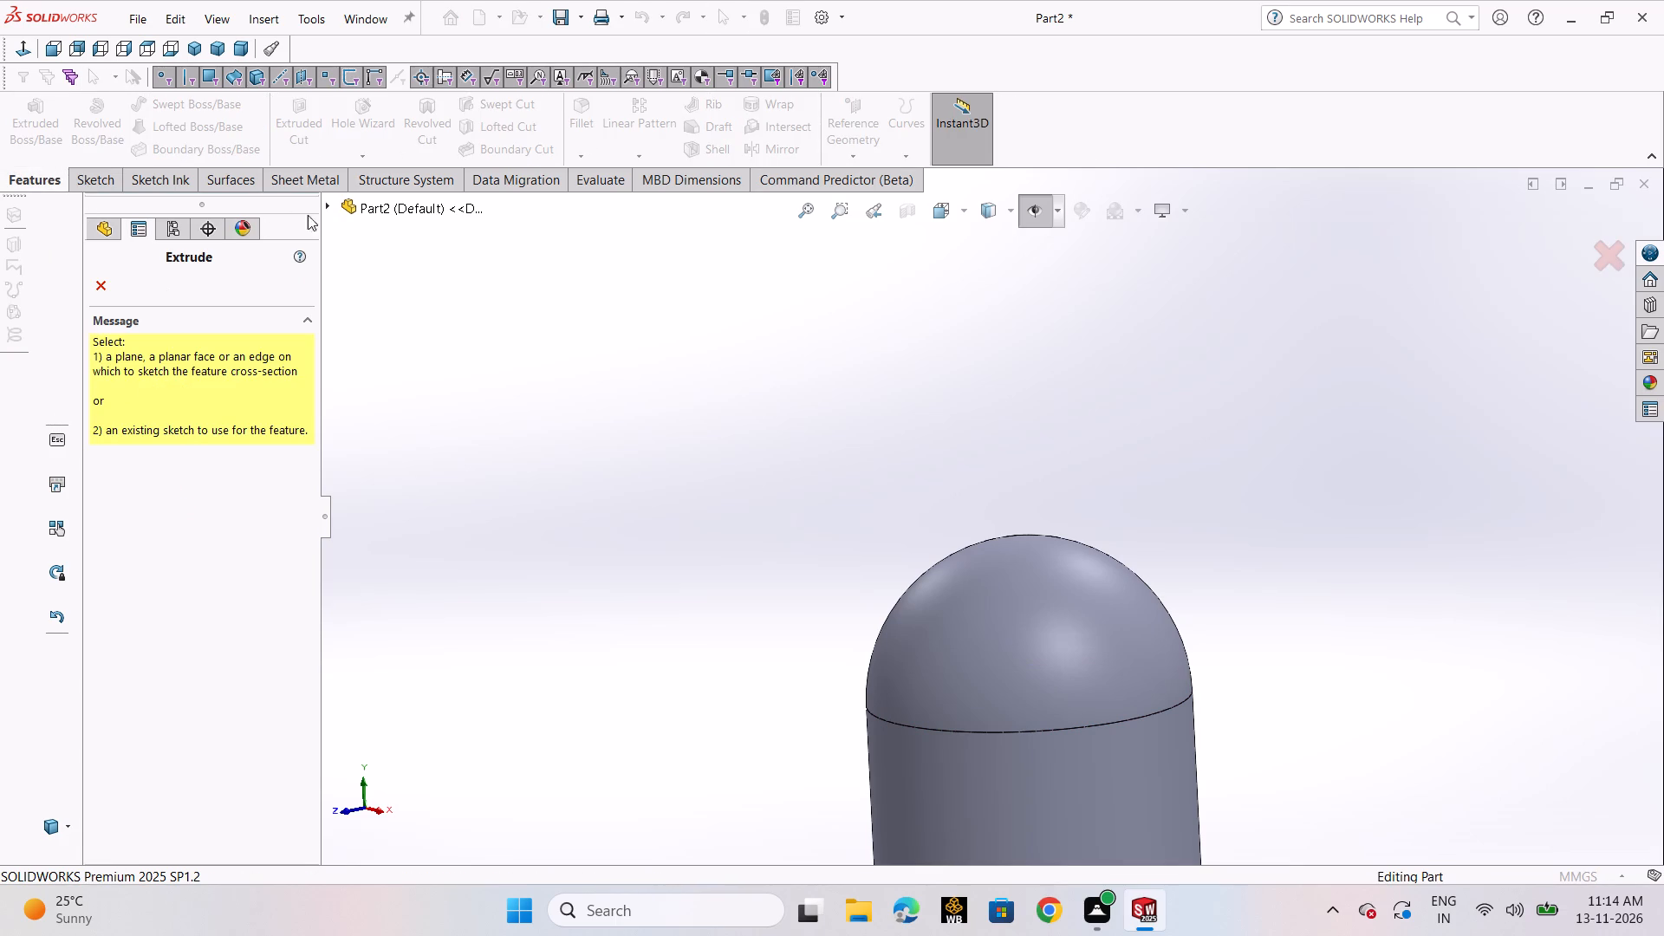
left_click(324, 207)
left_click(394, 436)
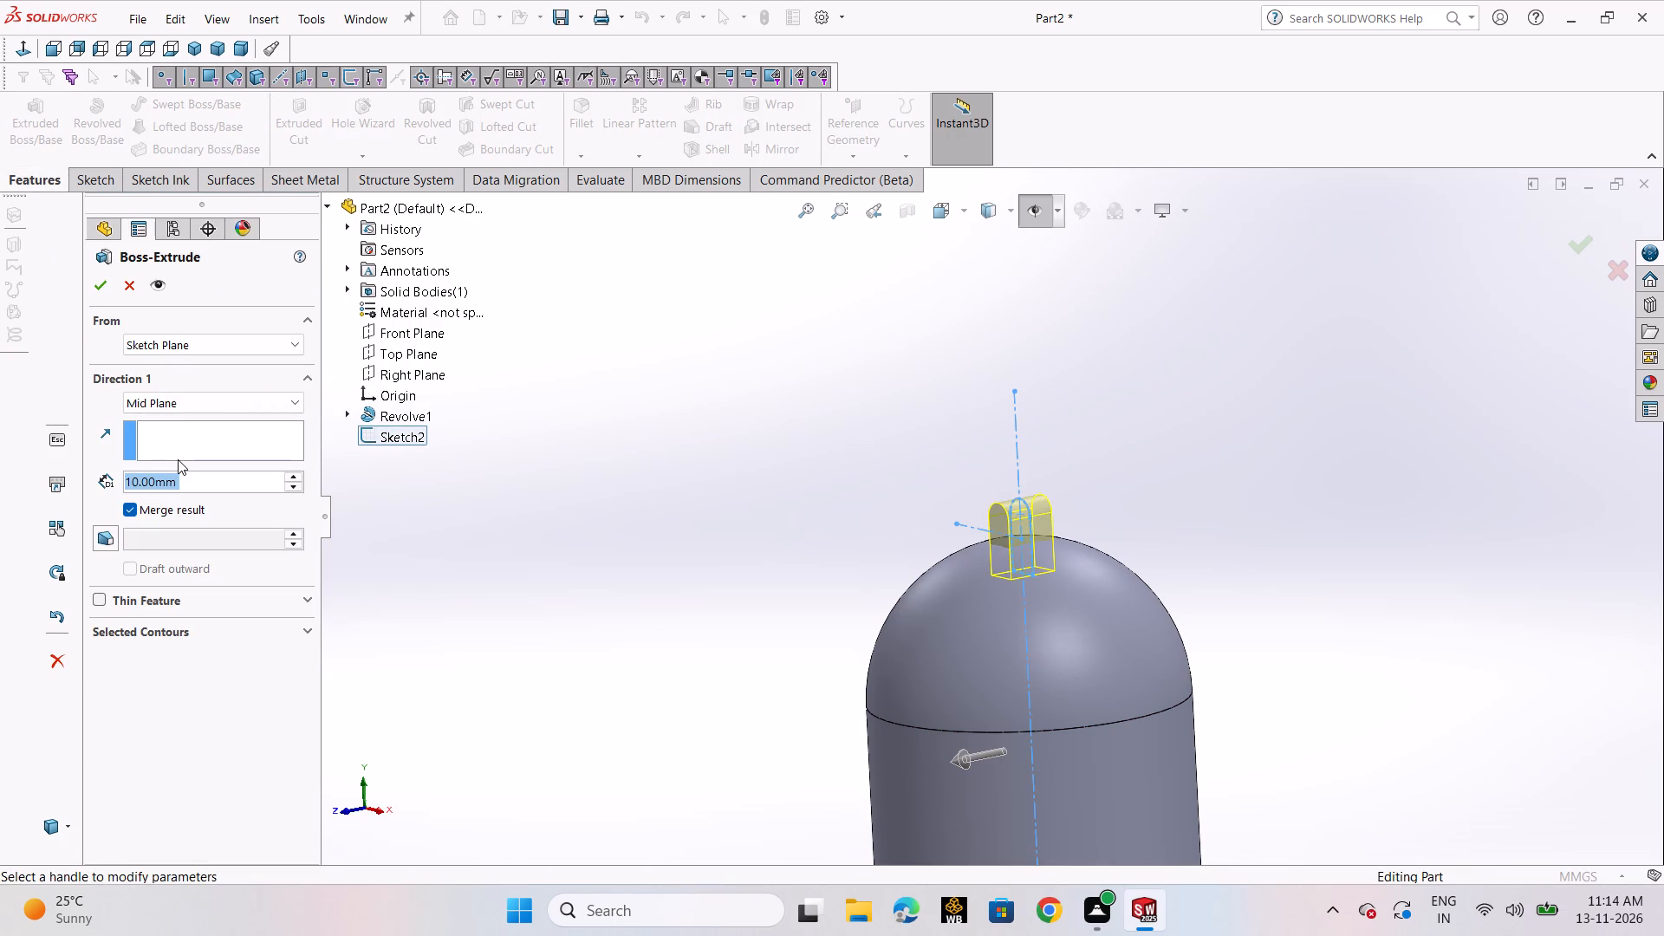
left_click(97, 293)
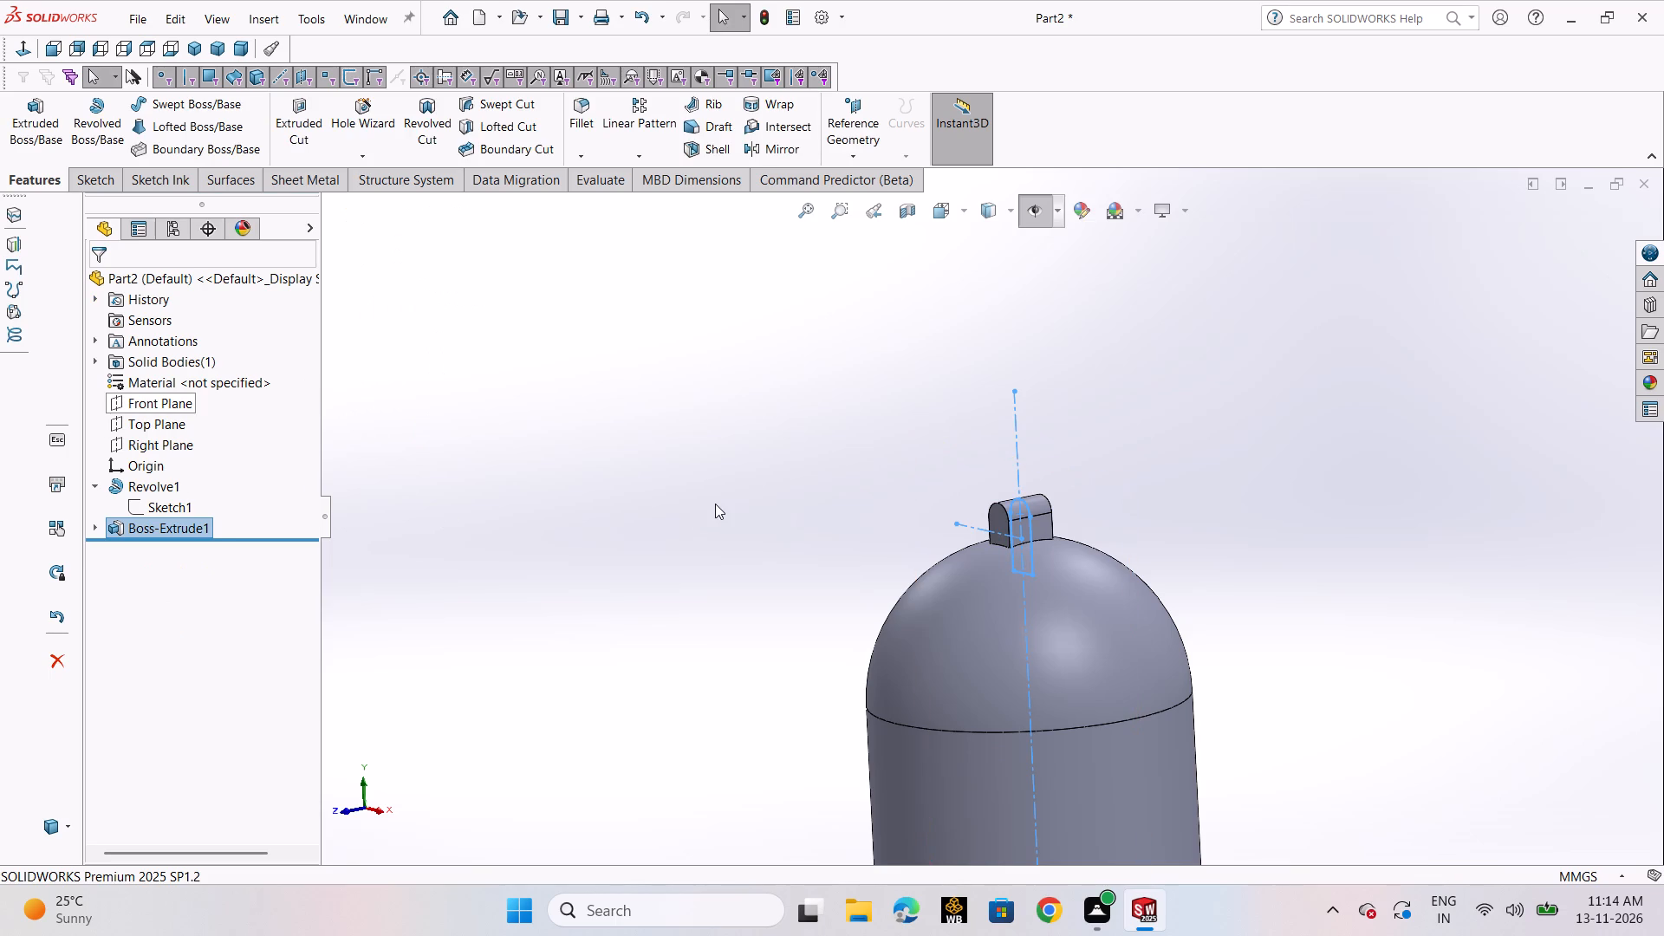
left_click(715, 504)
Start a sketch on the Front Plane and draw a horizontal centerline about 42 mm long outward from the midpoint of the tab's base.
middle_click_drag(1111, 539, 1164, 504)
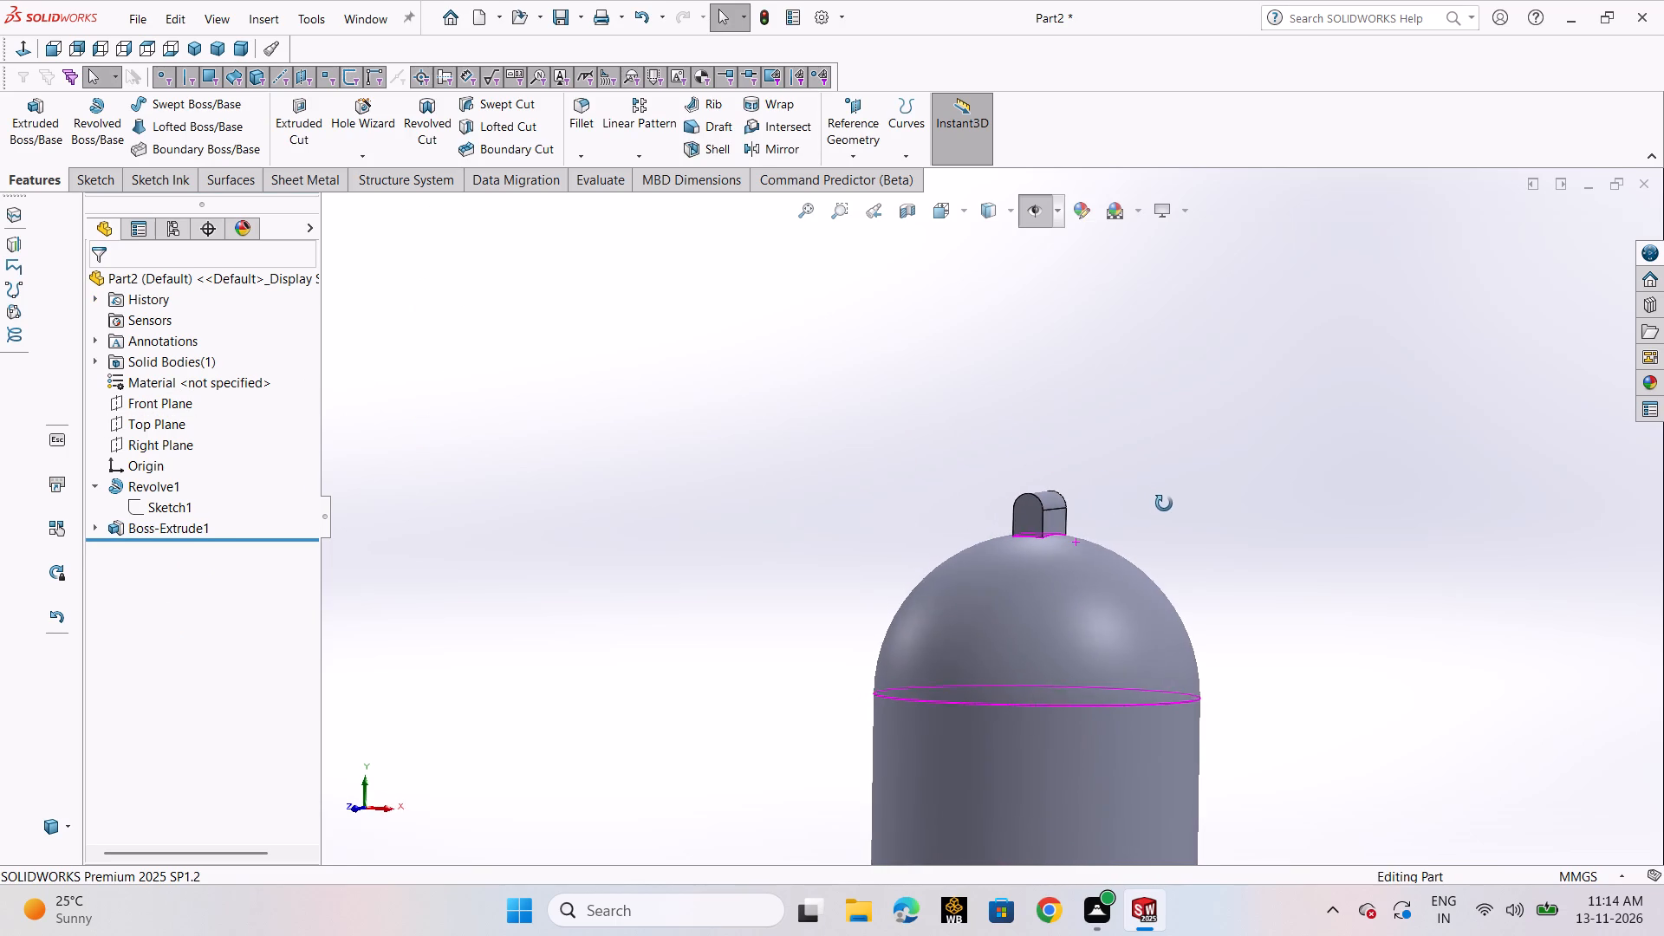
middle_click_drag(1164, 504, 1196, 520)
scroll(1196, 519, "up", 1)
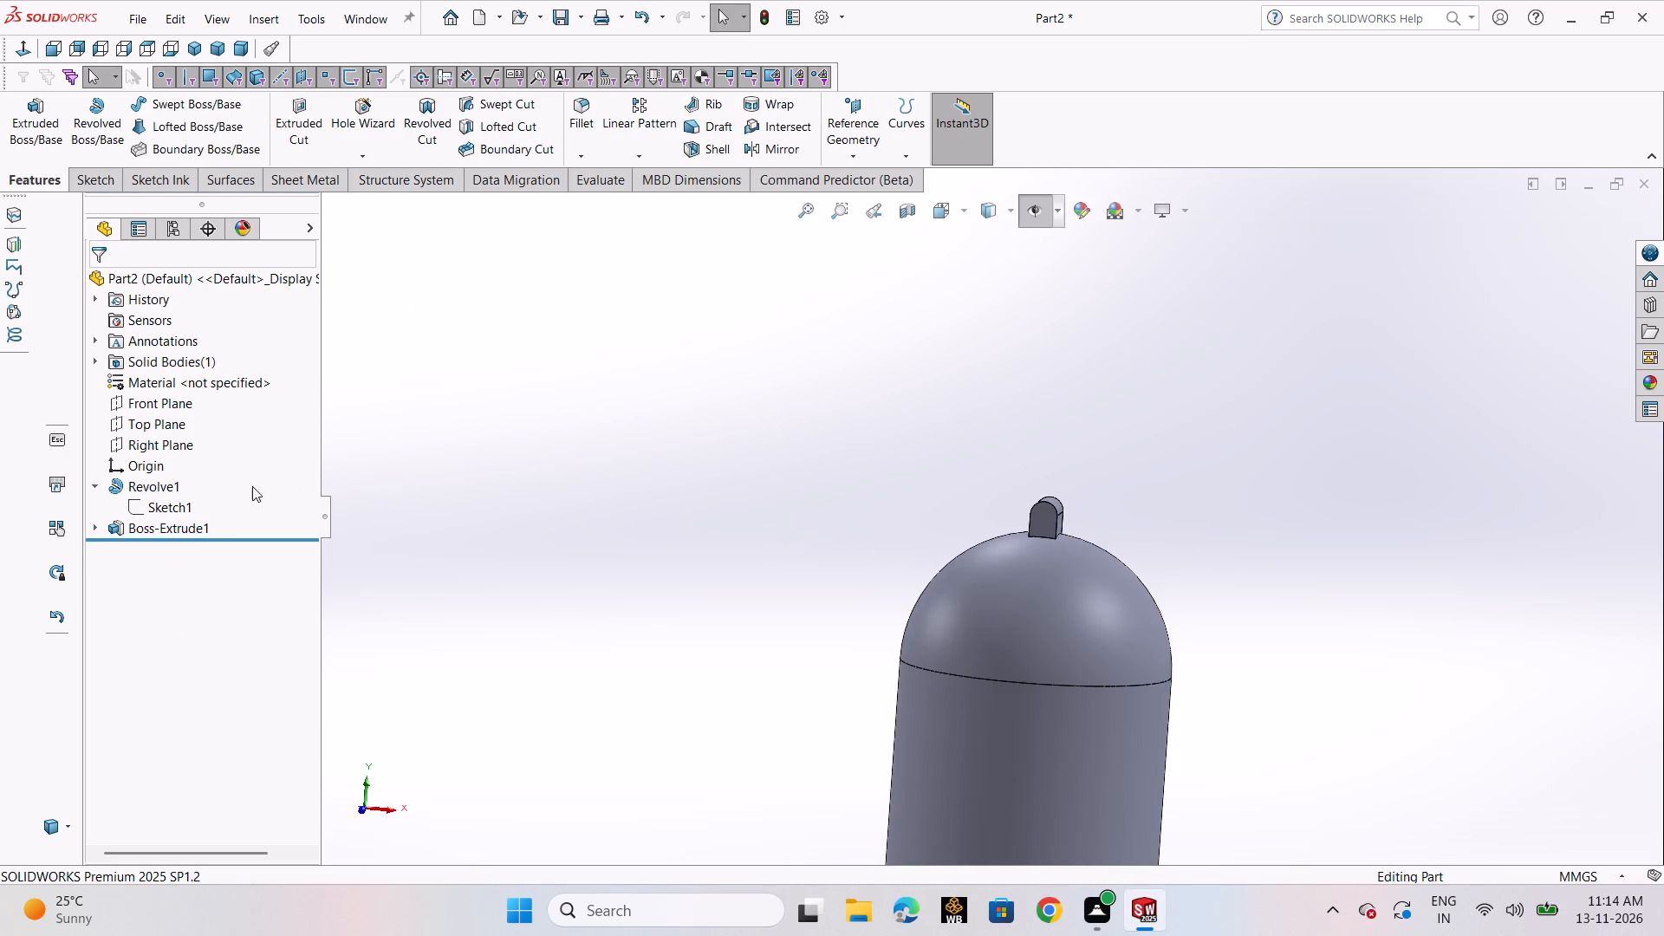
left_click(182, 411)
left_click(198, 394)
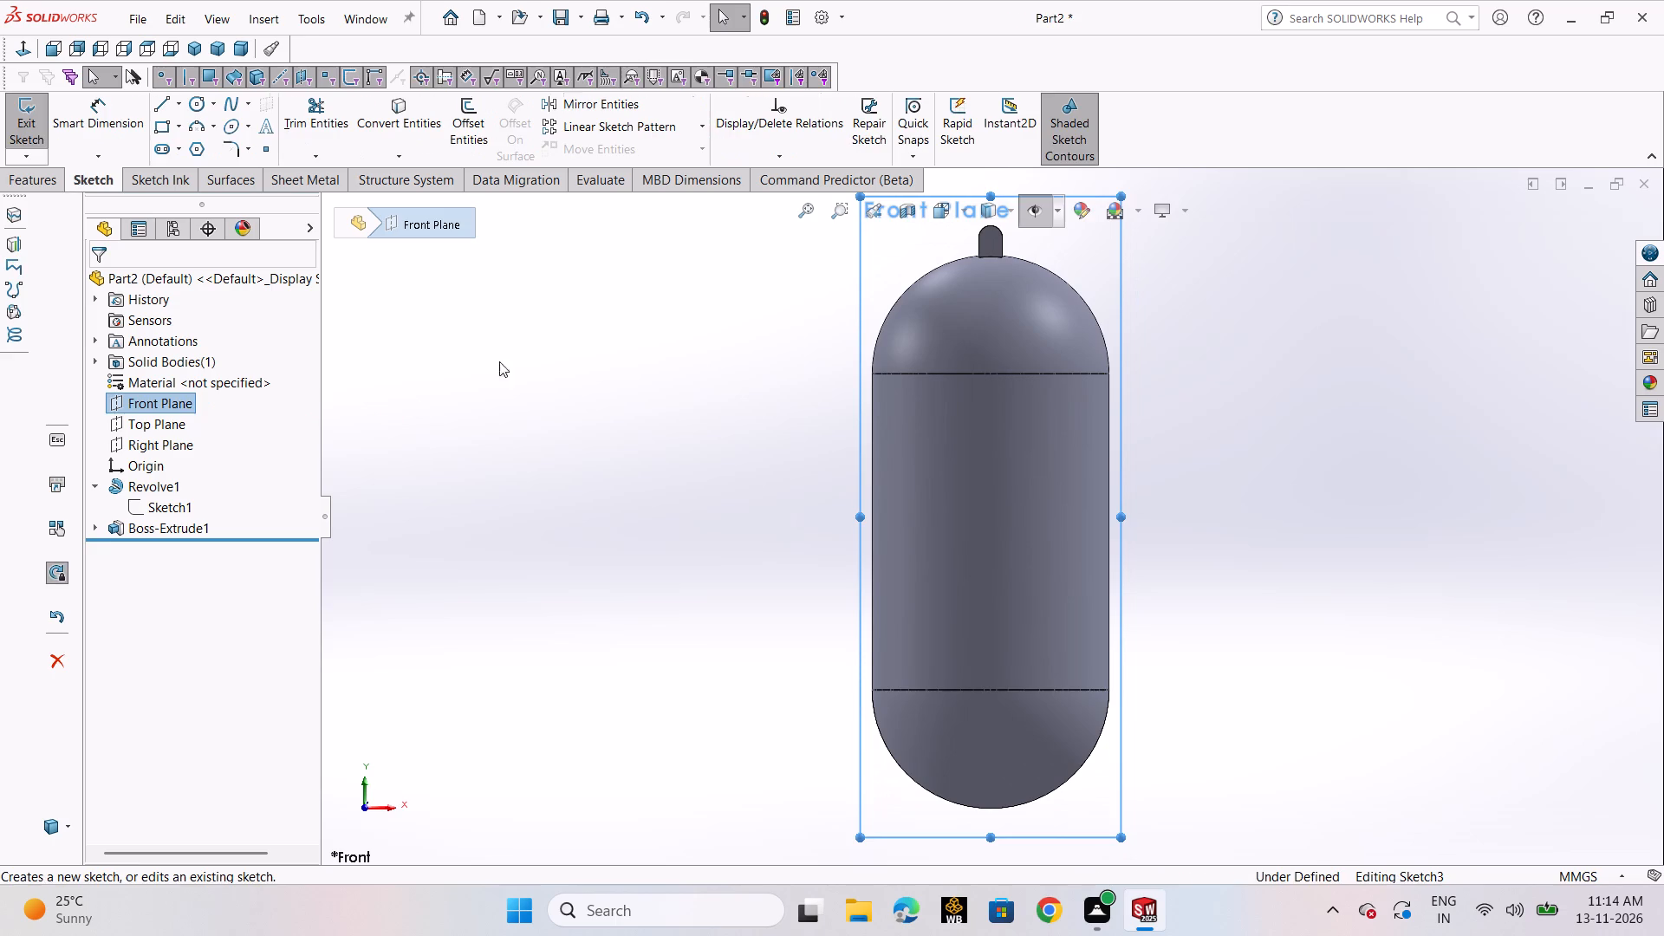
left_click(614, 335)
scroll(1010, 239, "up", 1)
scroll(1010, 239, "down", 3)
scroll(1010, 239, "up", 1)
scroll(1010, 337, "down", 2)
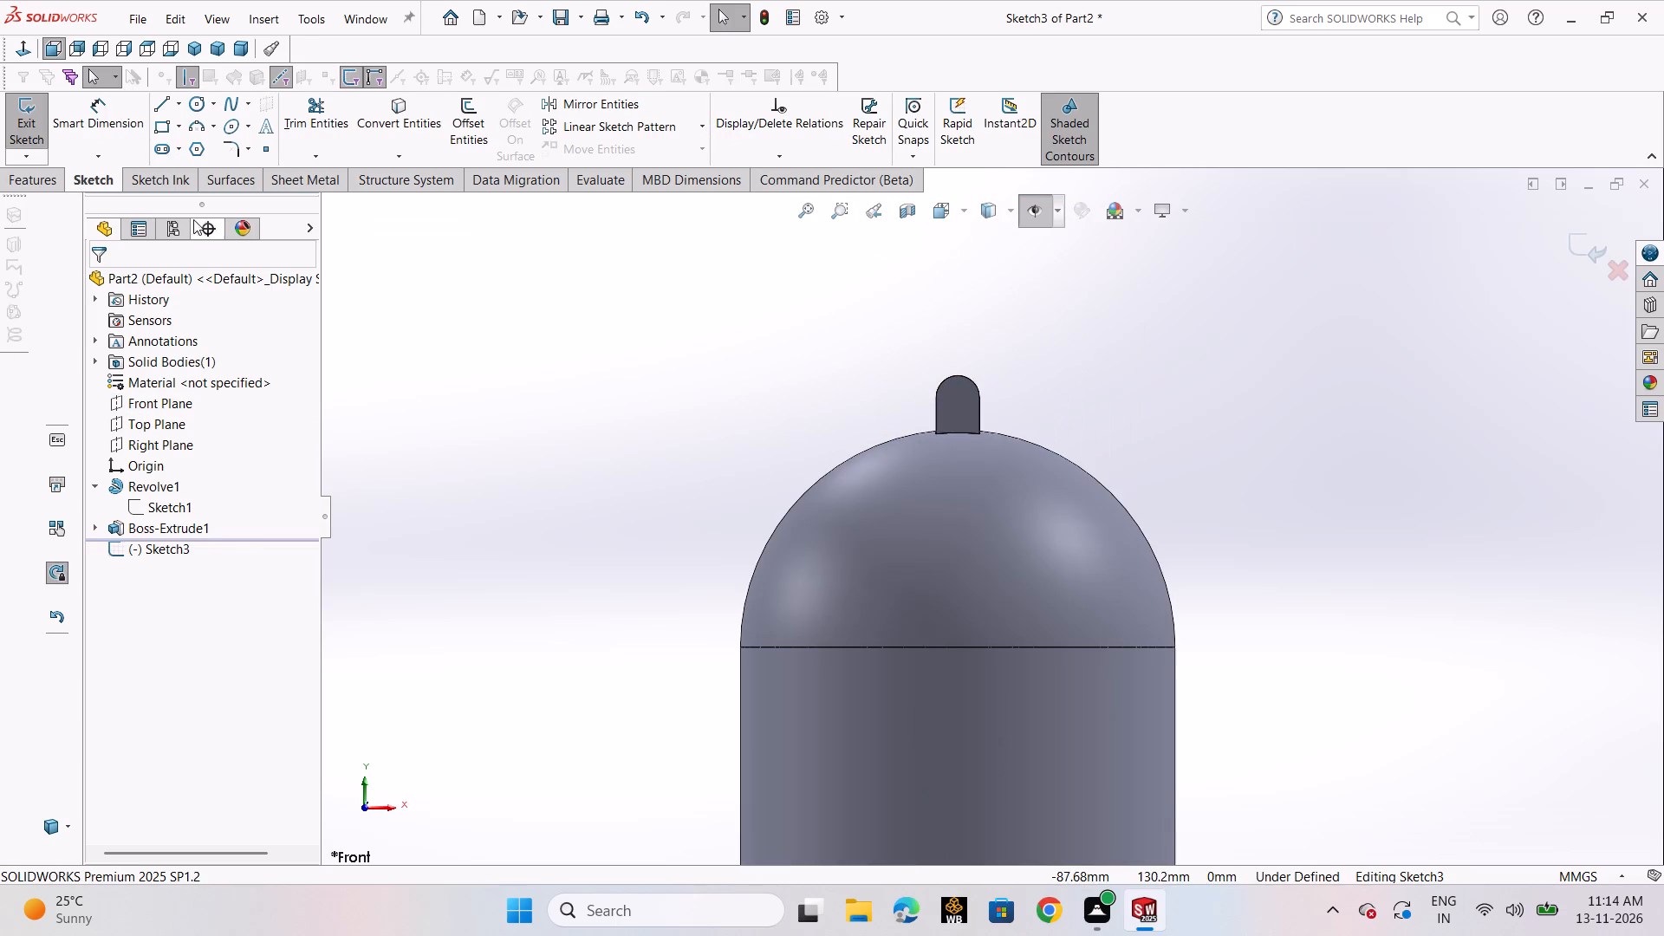
left_click(179, 109)
left_click(195, 145)
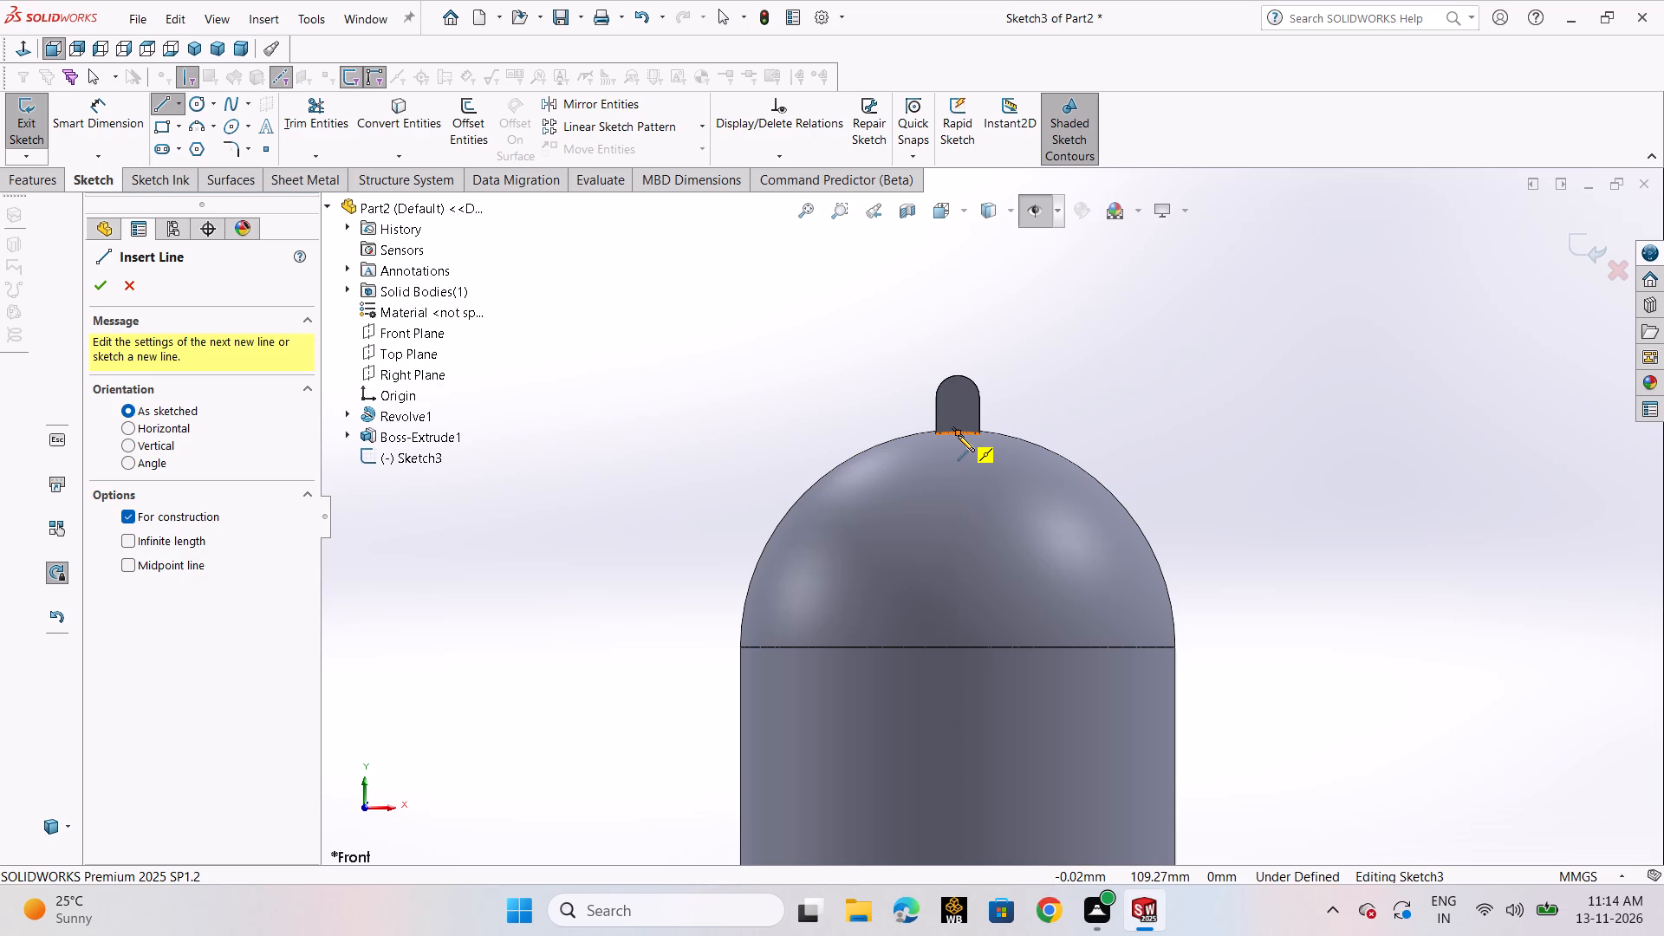
left_click(958, 432)
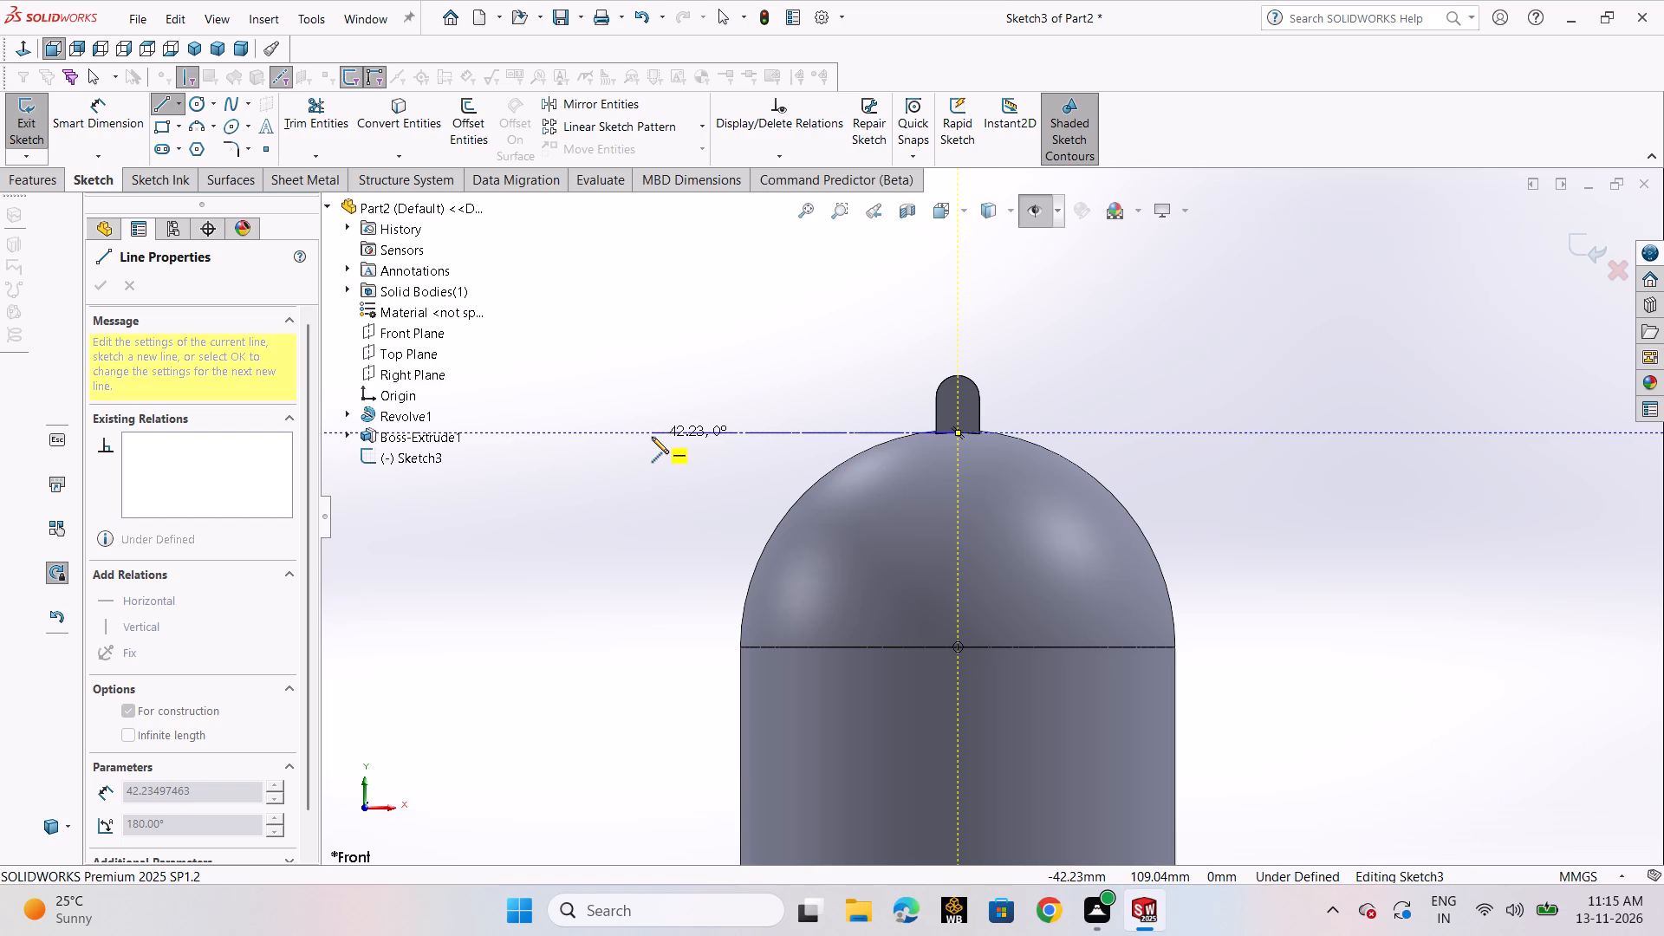
right_click(652, 437)
left_click(678, 441)
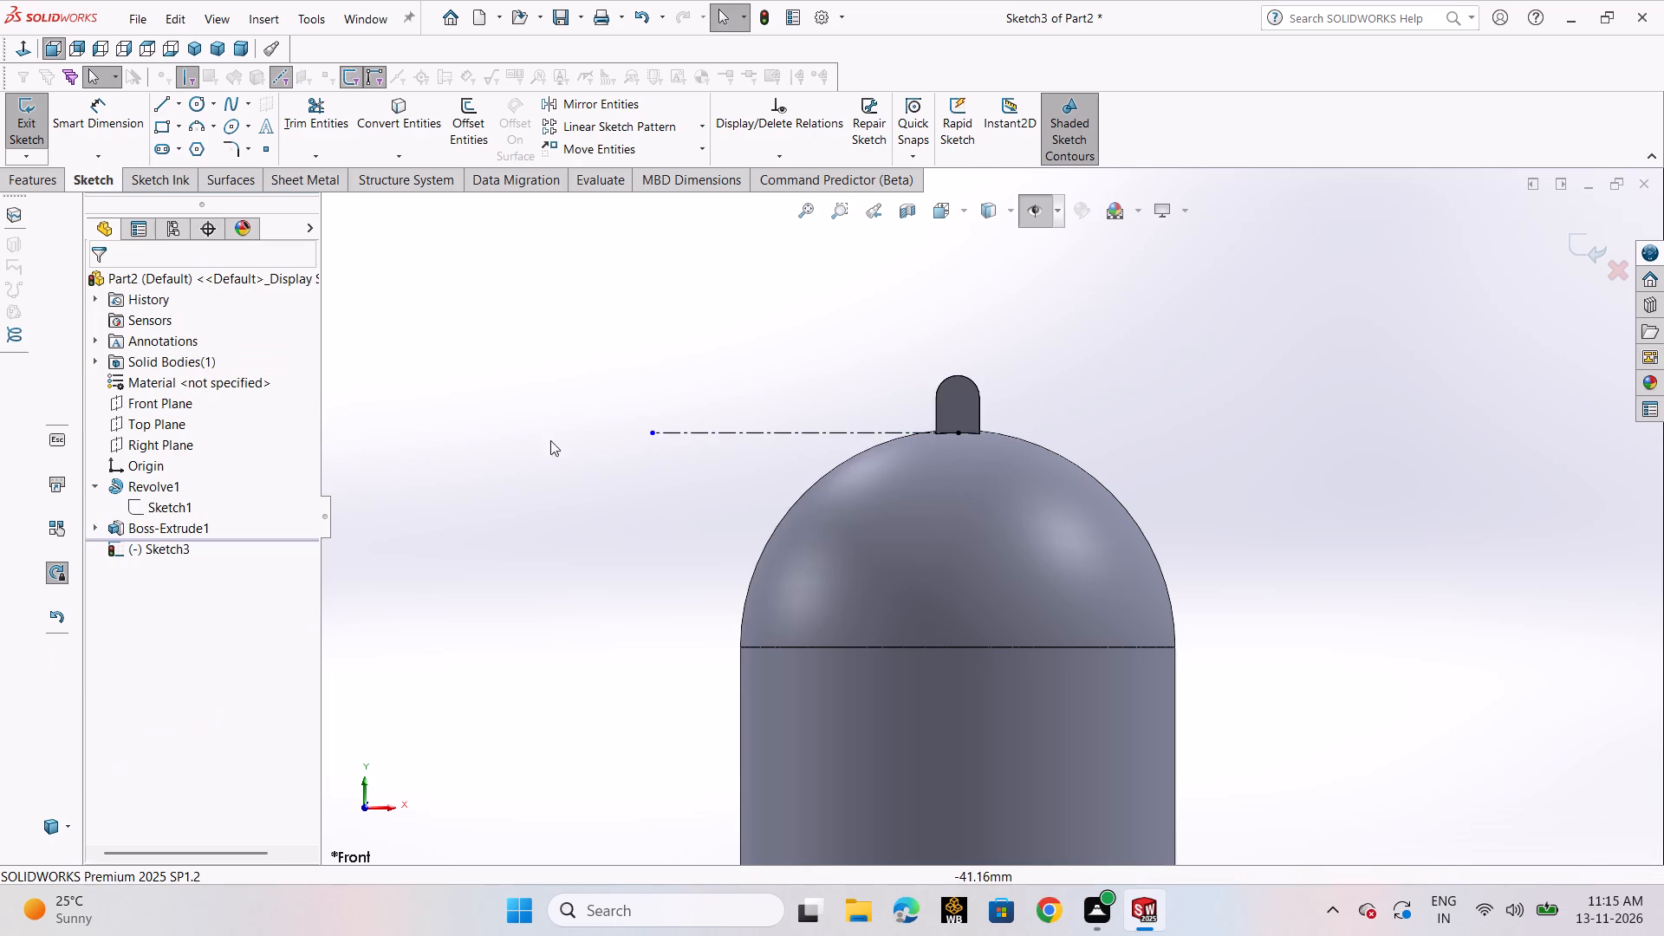
Dimension the horizontal centerline's length as 22.5 mm.
left_click(89, 121)
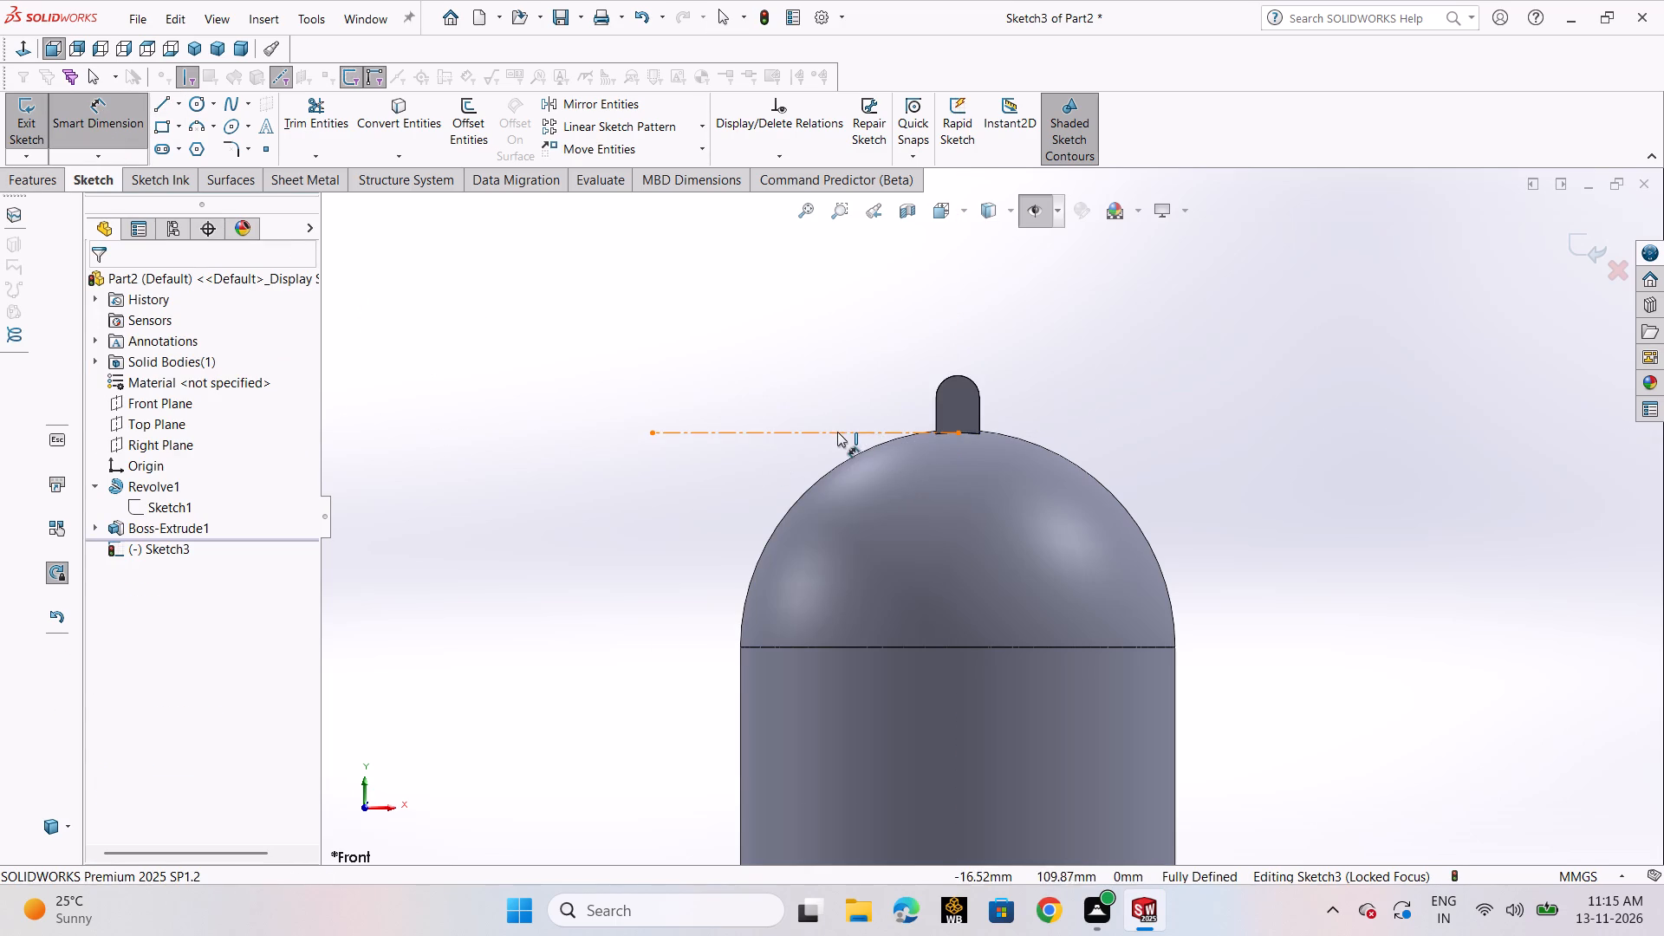
left_click(837, 432)
left_click(736, 523)
type("2.5")
key("Return")
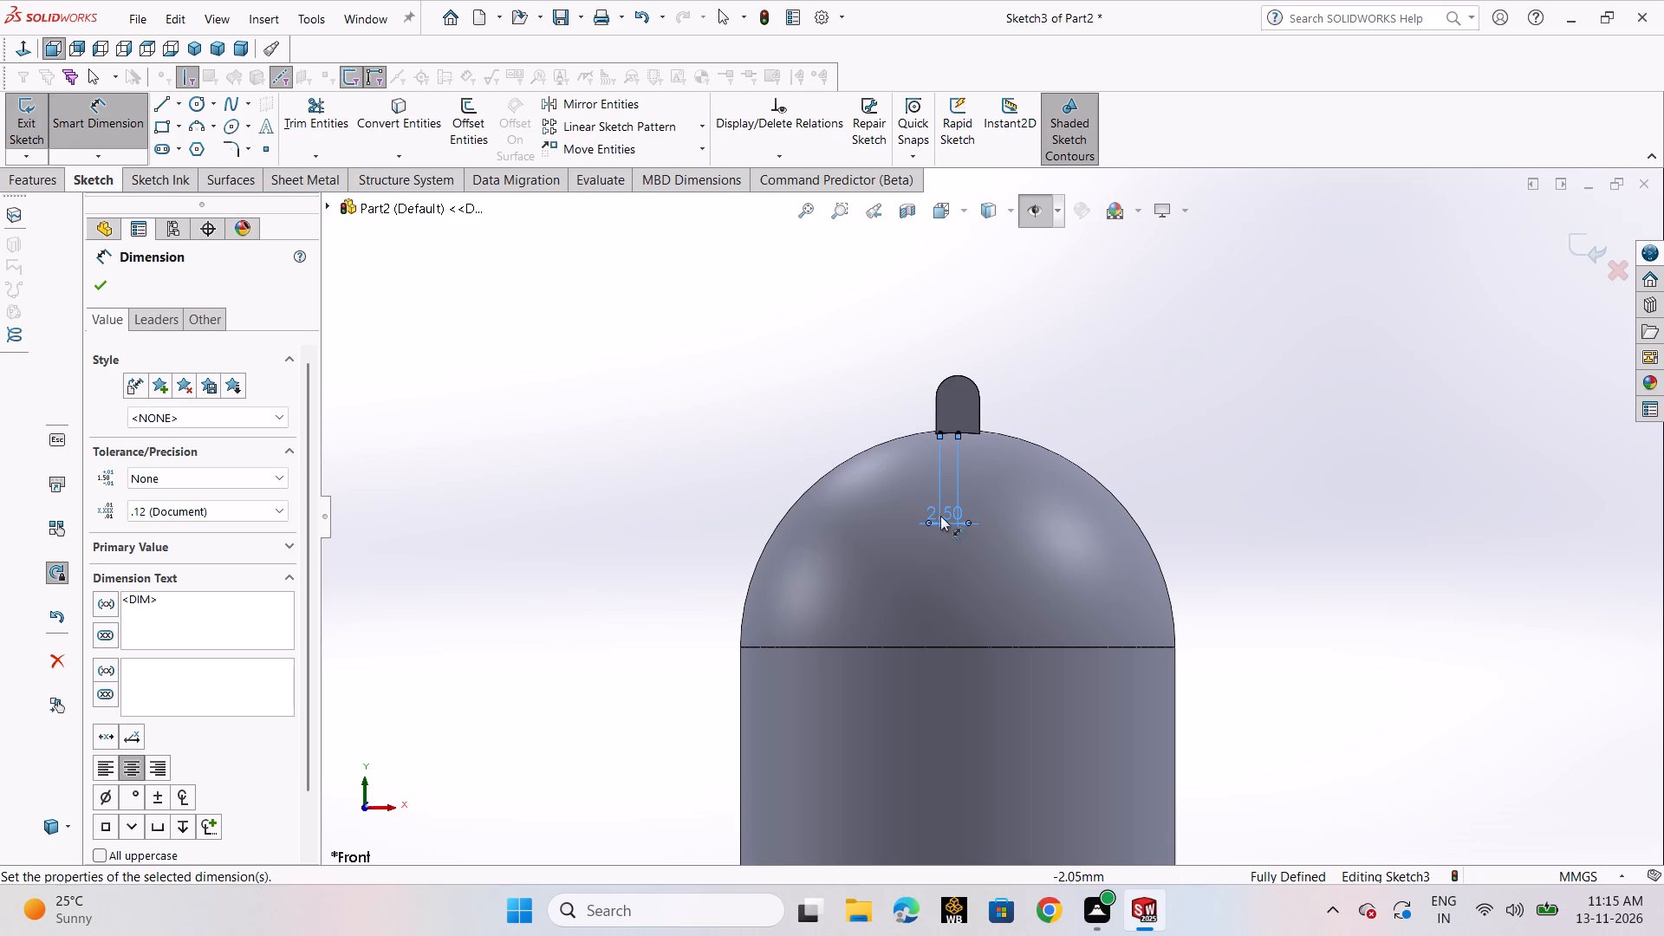
double_click(941, 508)
type("22.5")
key("Return")
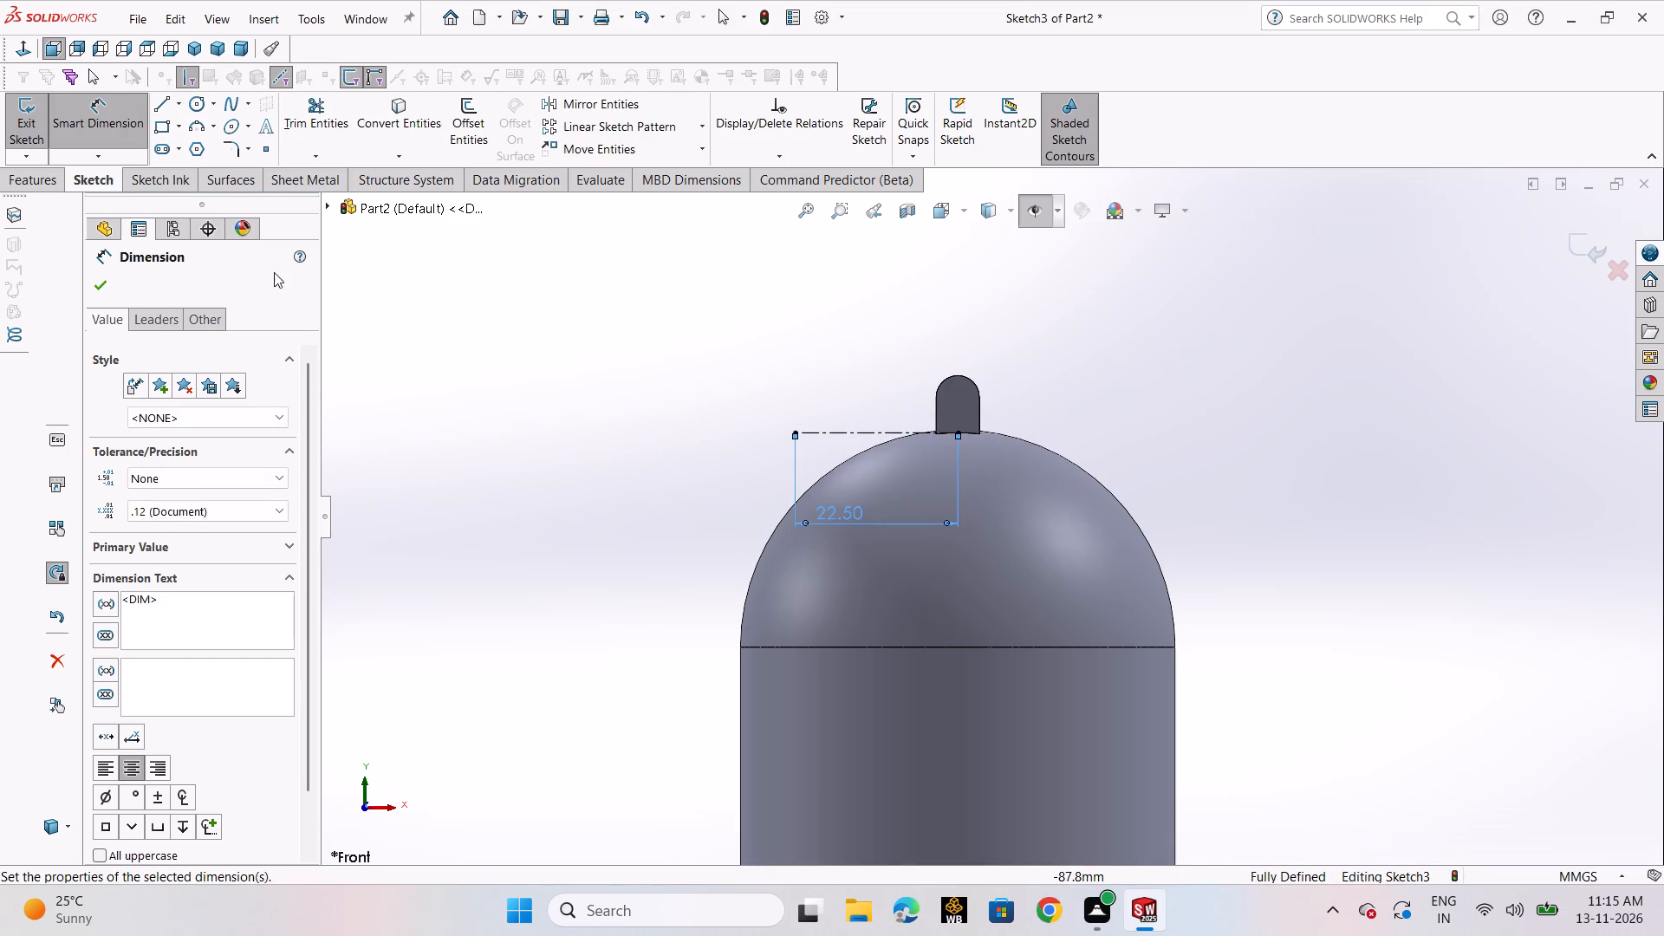
left_click(91, 280)
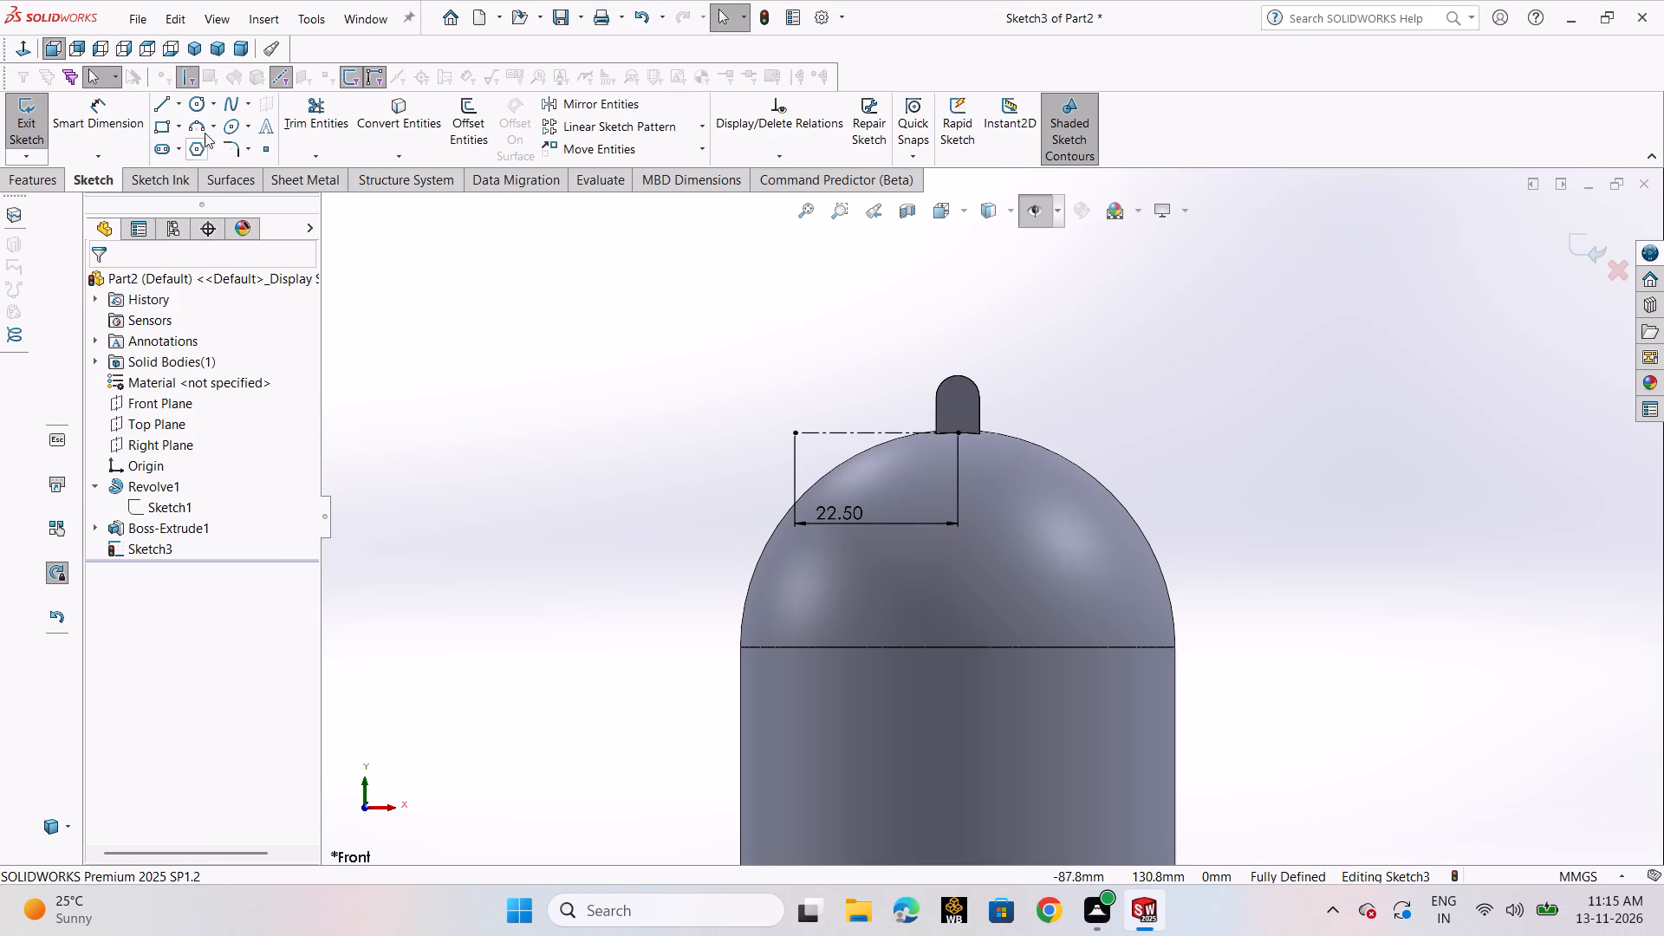
Draw a closed rectangular profile about 7.7 mm wide and 33 mm tall, its inner side passing through the centerline's outer end.
left_click(175, 106)
left_click(186, 129)
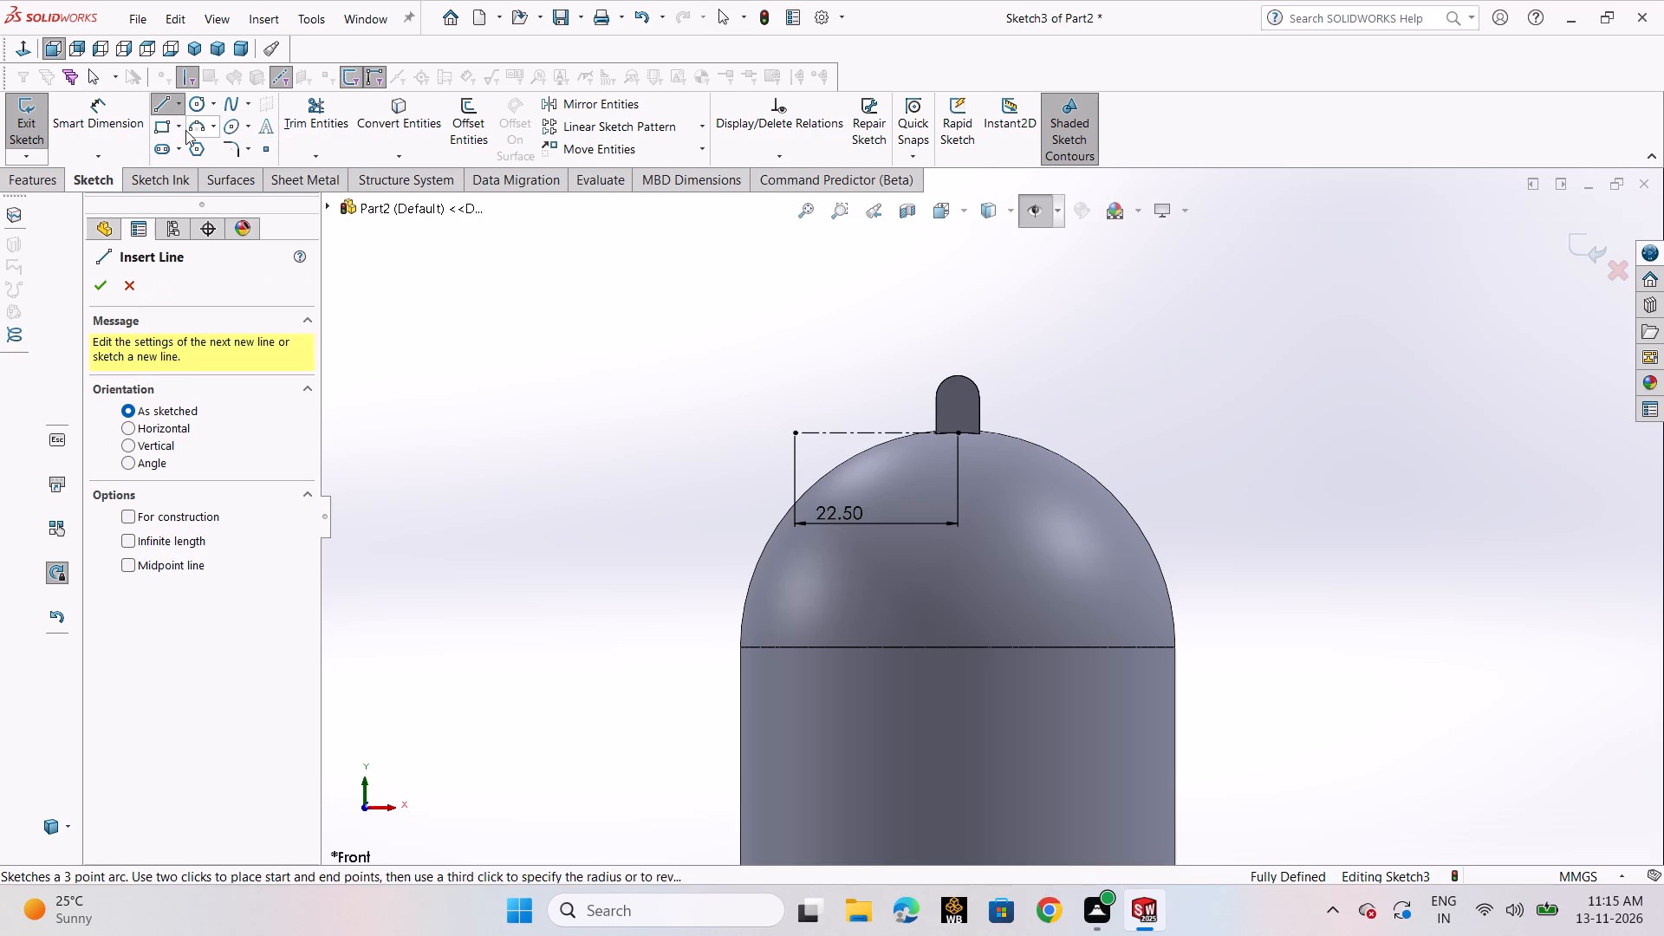
left_click(796, 434)
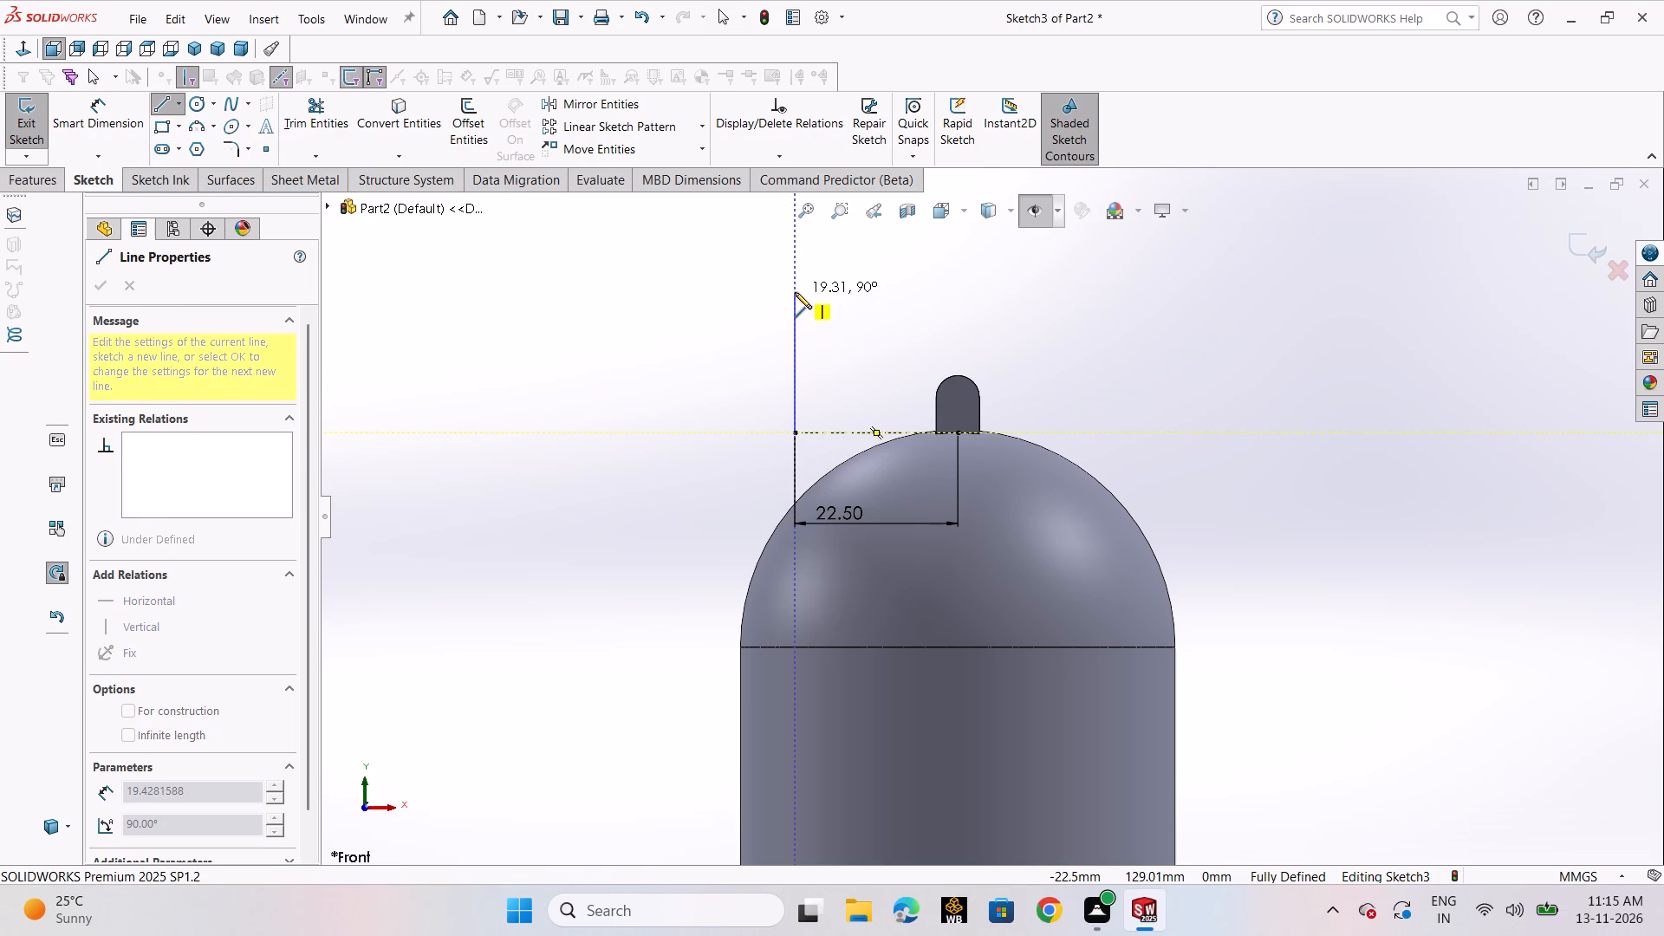
left_click(795, 292)
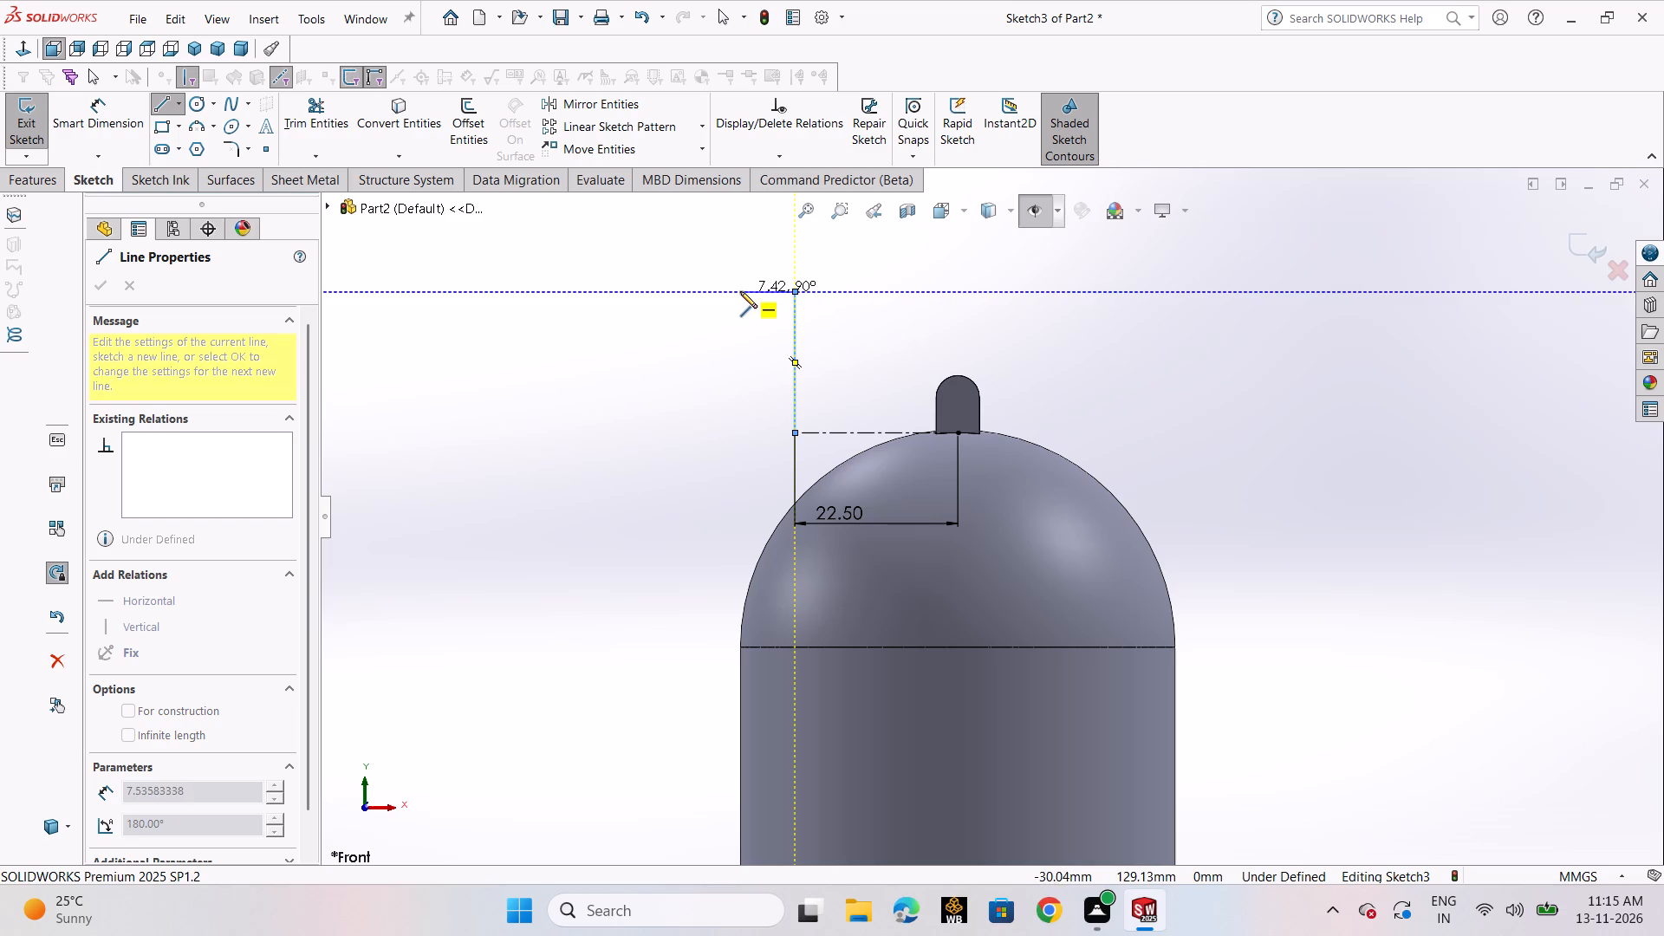
left_click(739, 292)
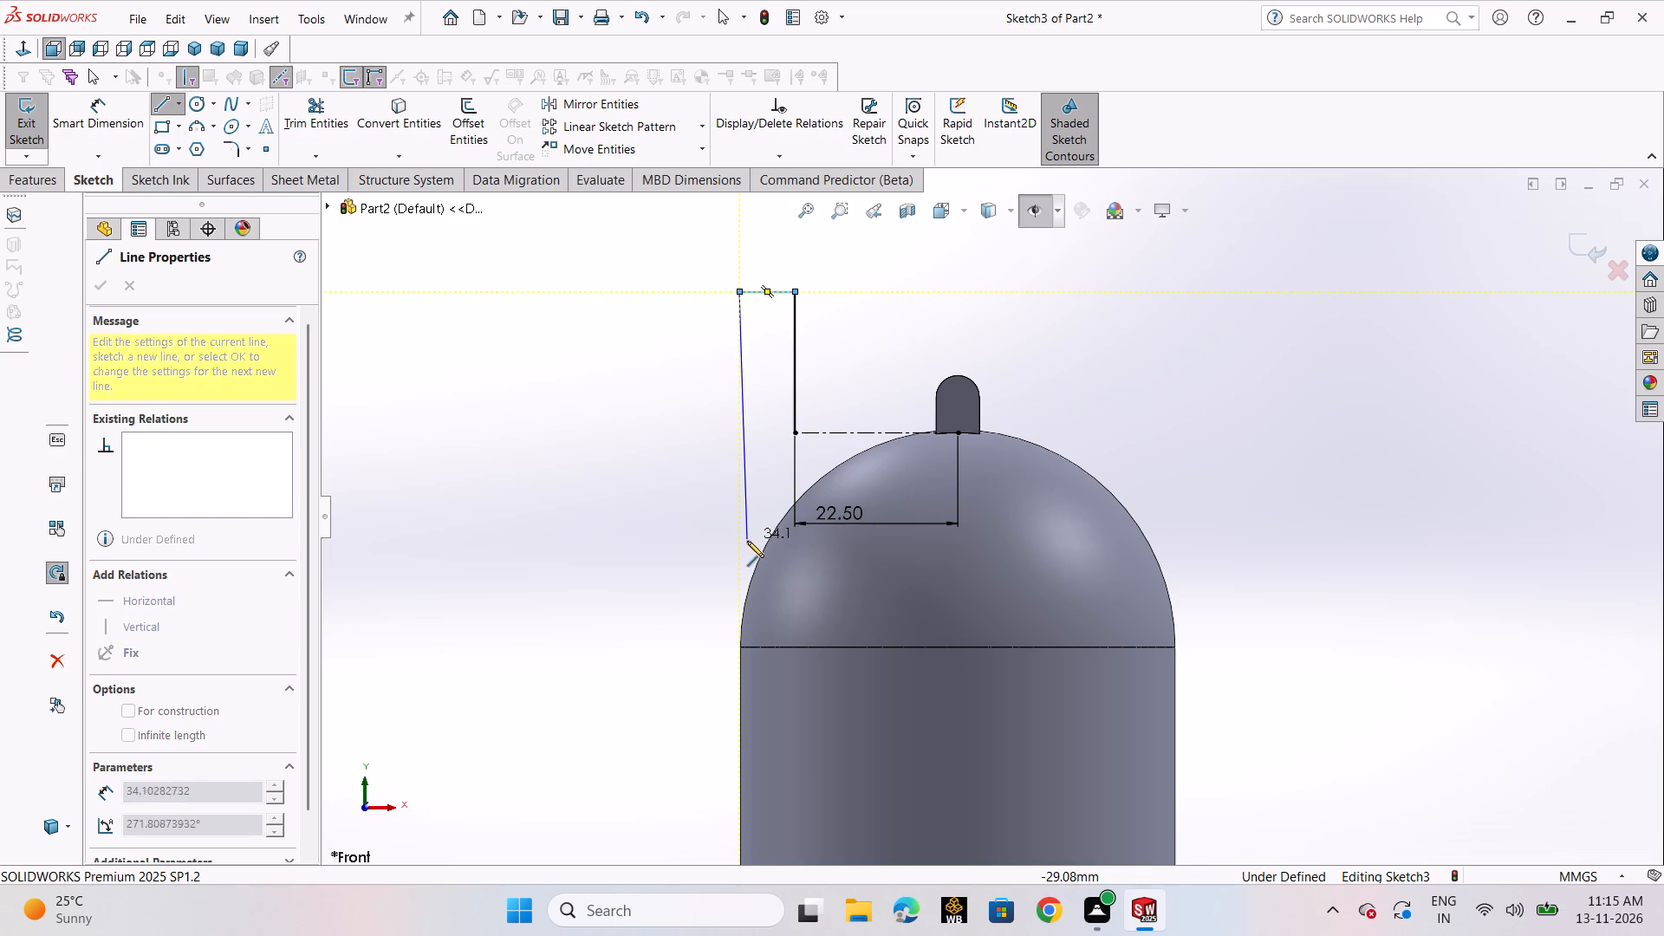
left_click(738, 531)
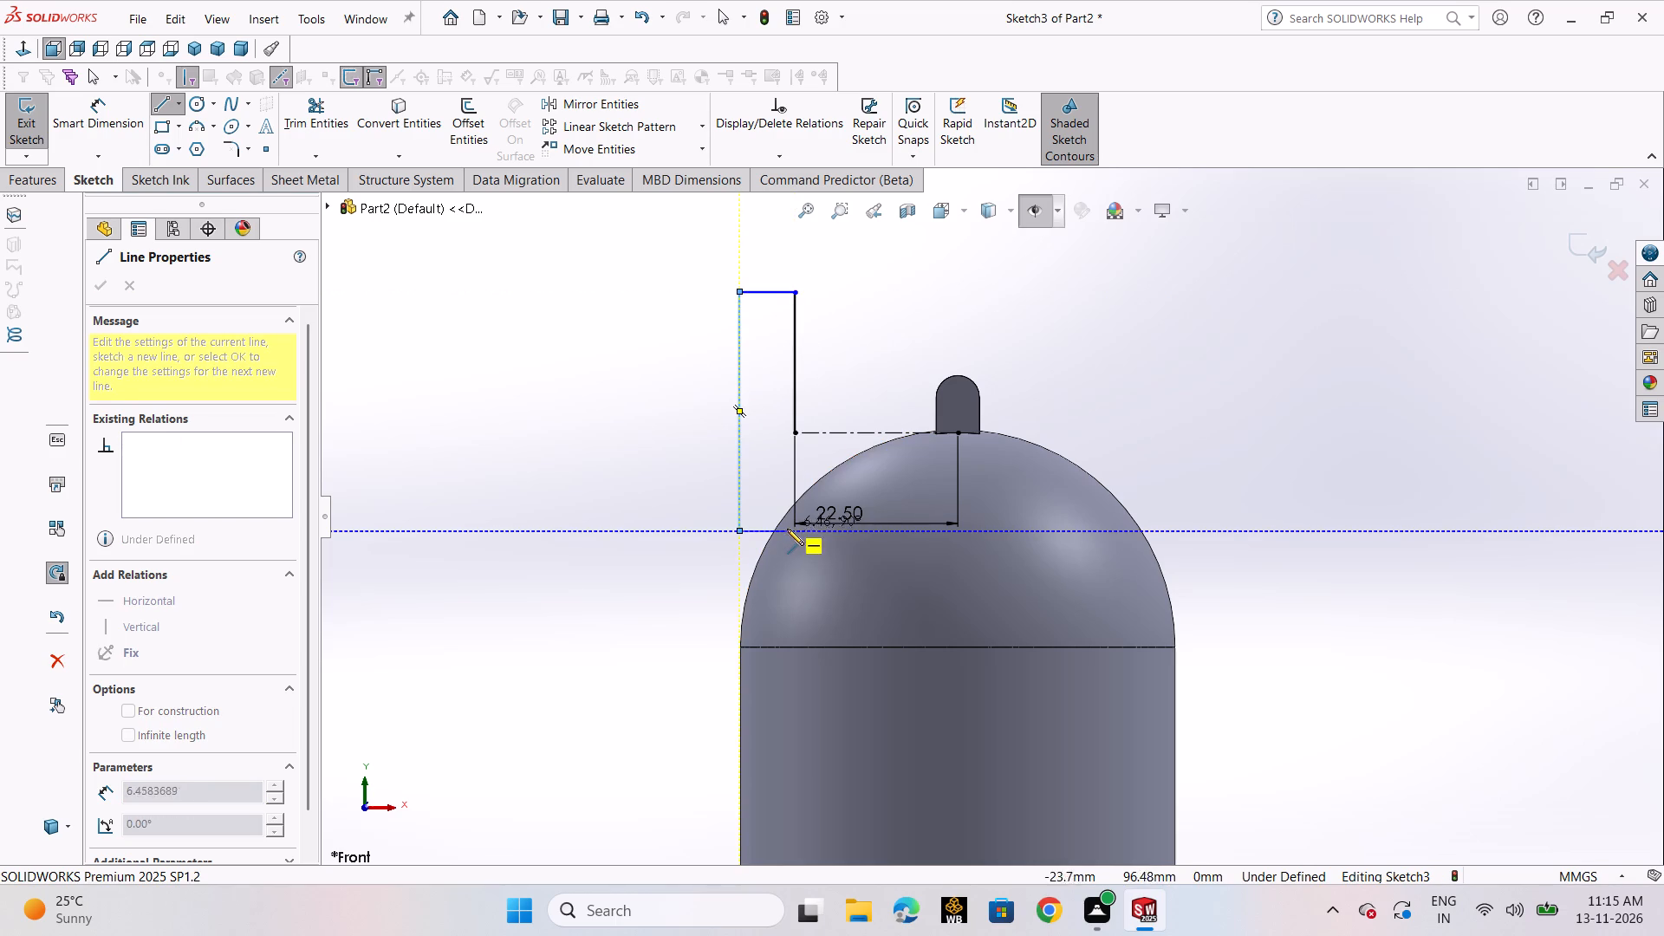
left_click(795, 532)
left_click(798, 432)
right_click(798, 432)
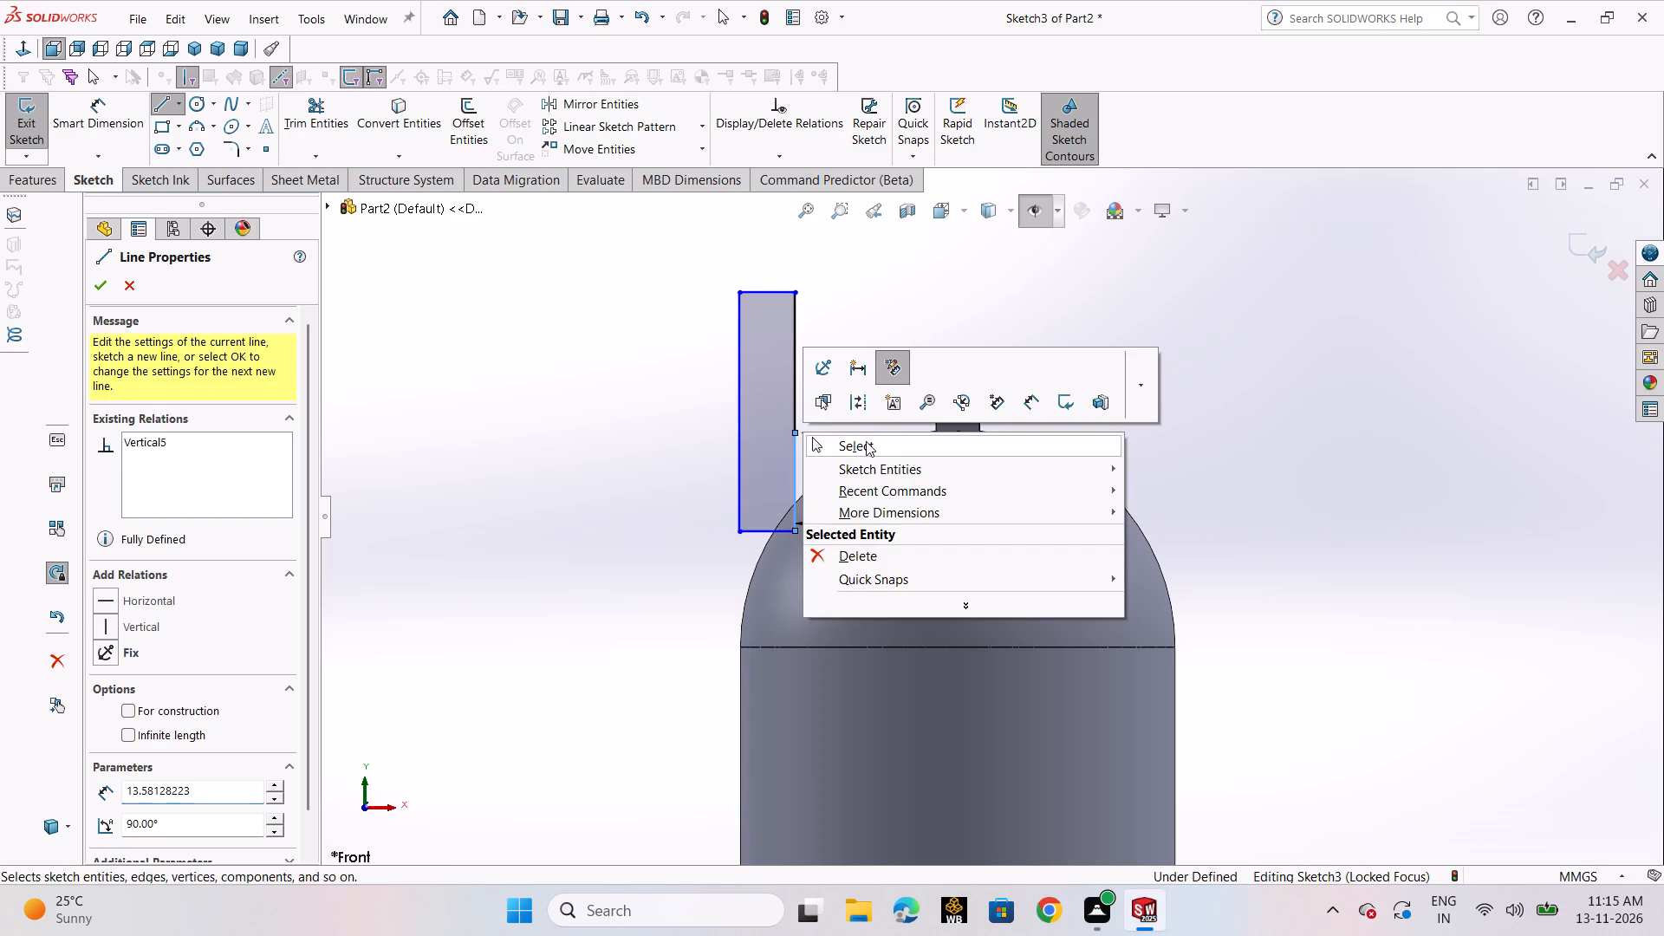
left_click(877, 441)
Dimension the rectangular profile's top edge to a width of 10 mm.
left_click(77, 104)
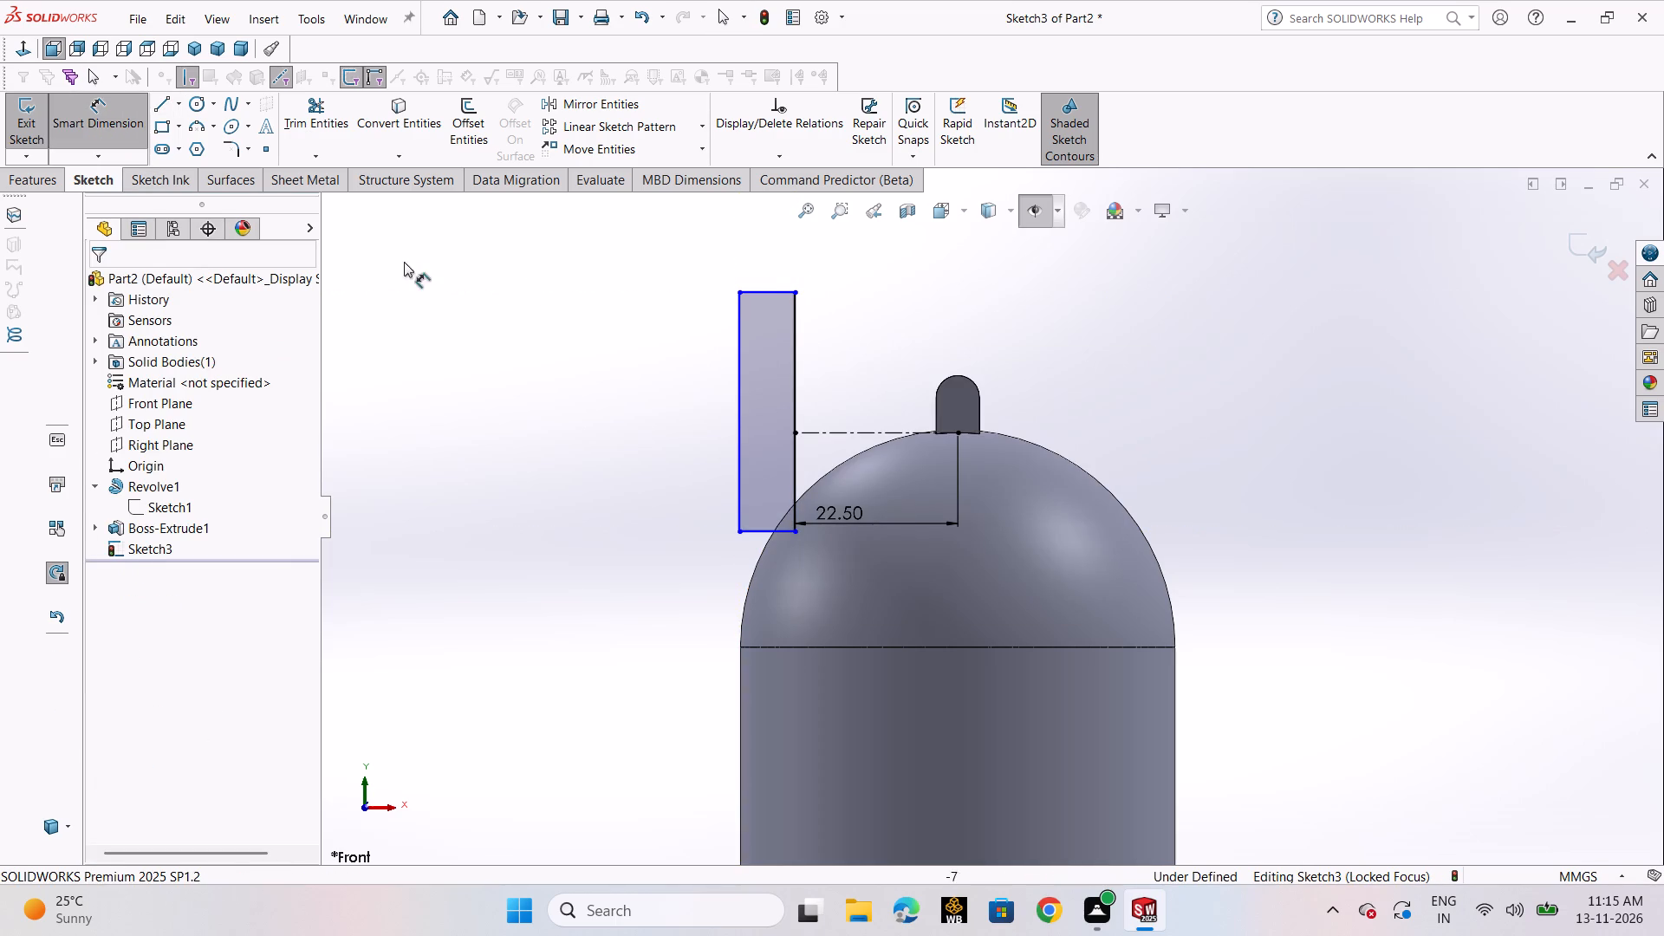
left_click(760, 293)
left_click(764, 249)
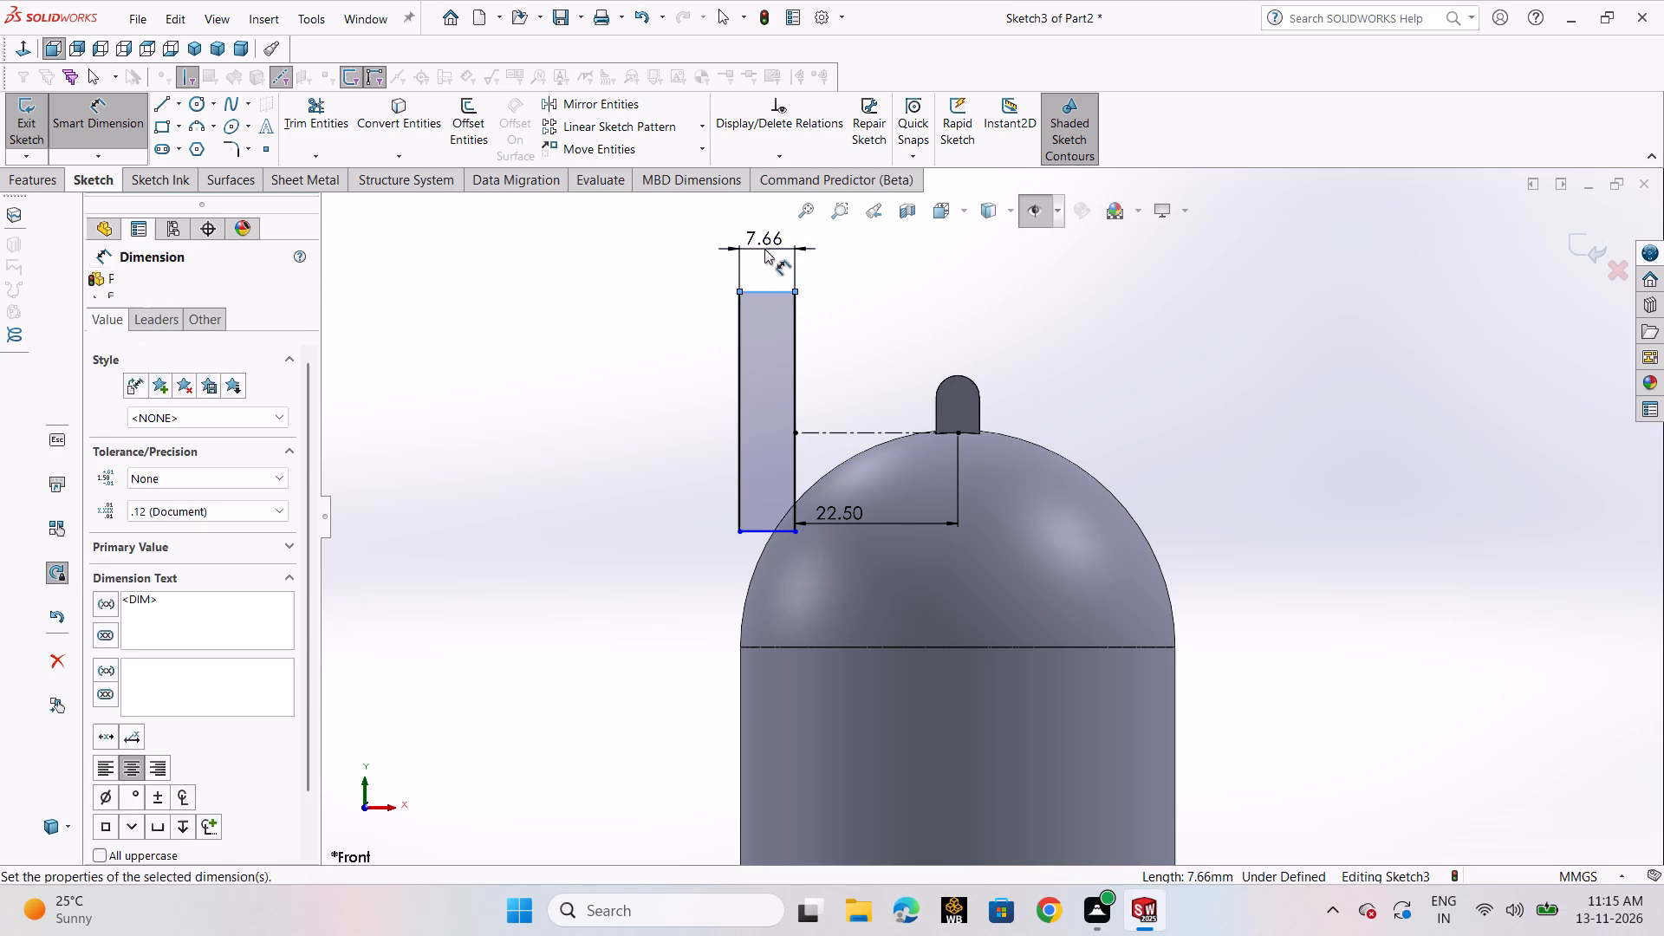
type("10")
key("Return")
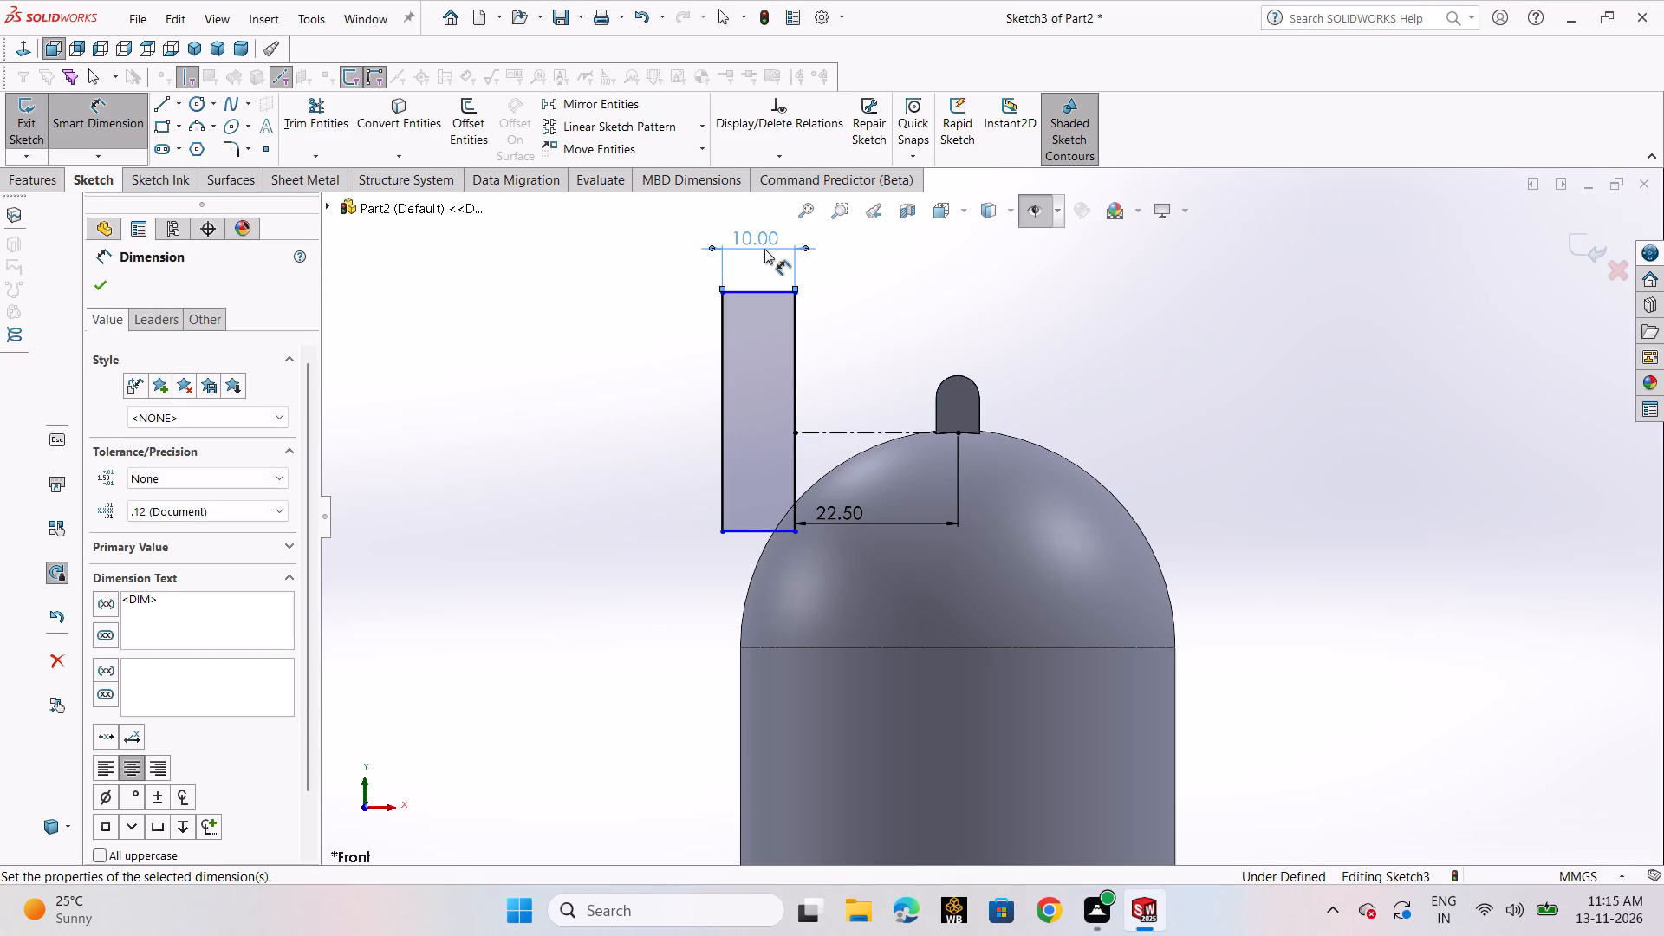
left_click(102, 291)
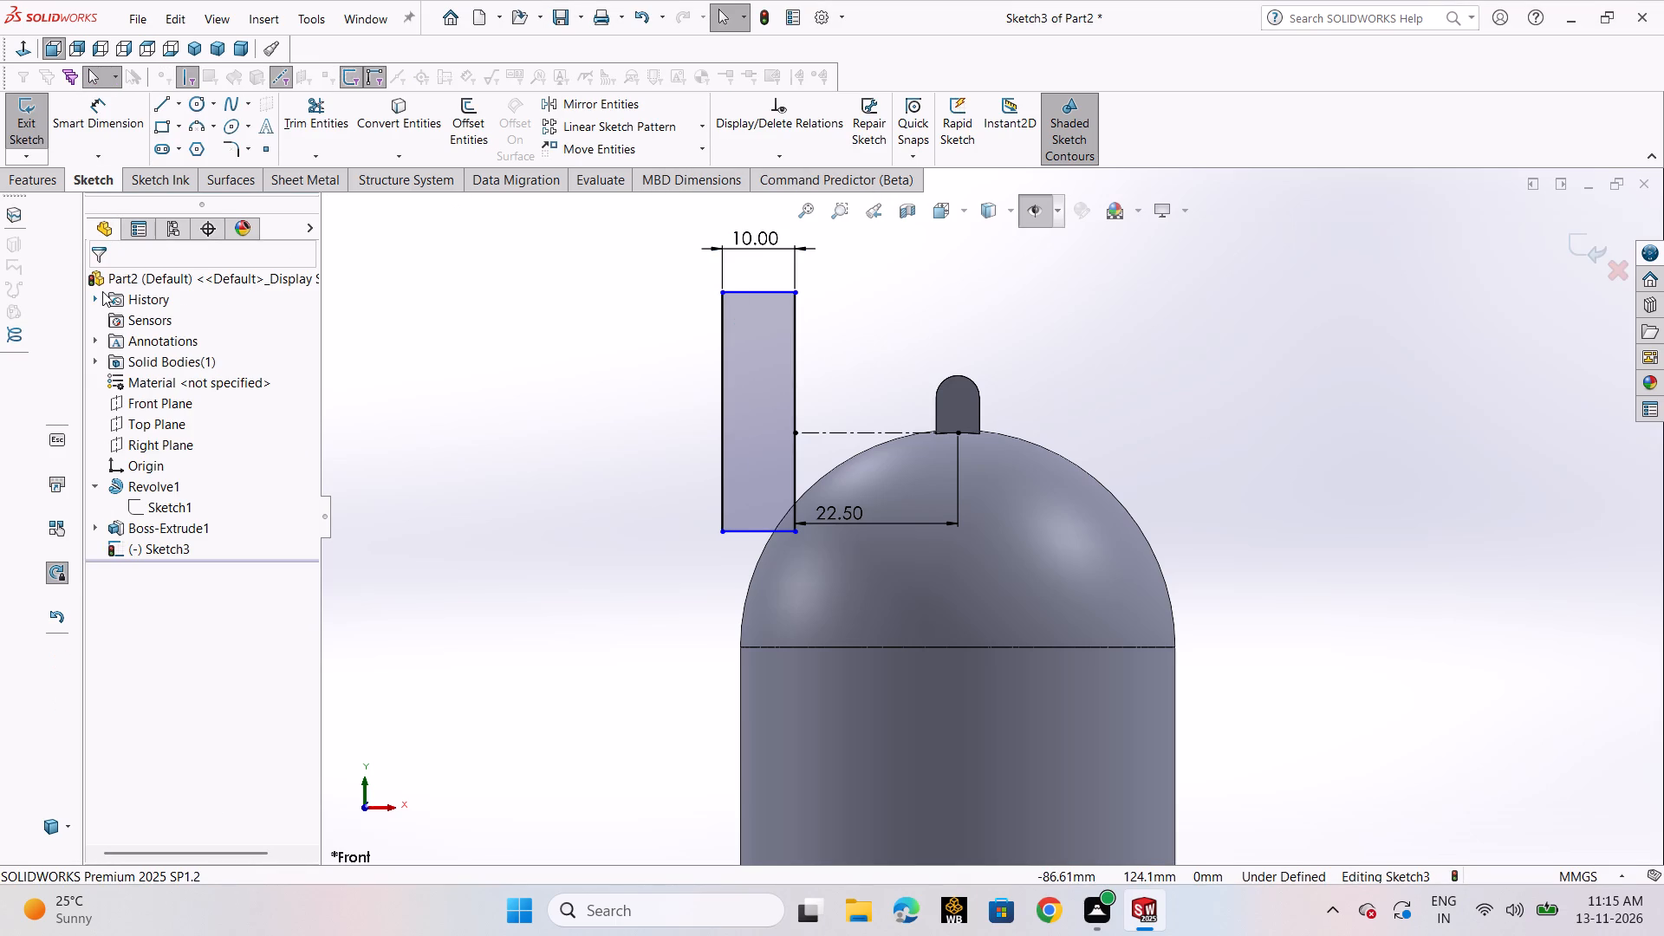
Dimension the profile's inner vertical line above the centerline to 18 mm.
left_click(127, 140)
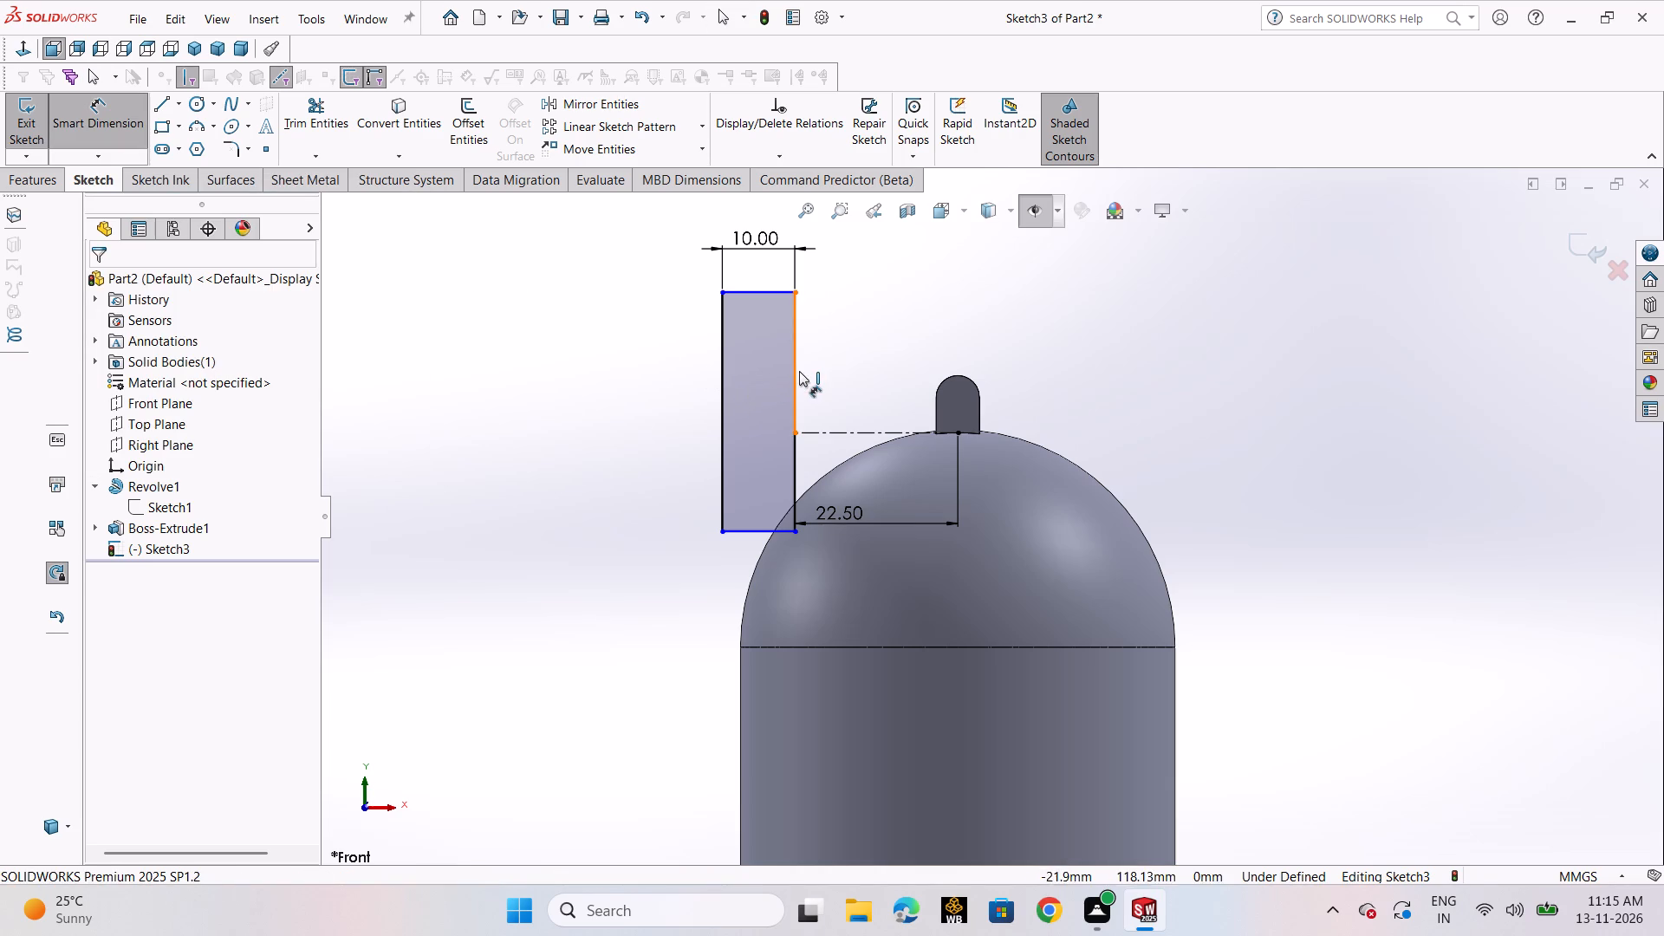
left_click(799, 371)
left_click(831, 368)
type("18")
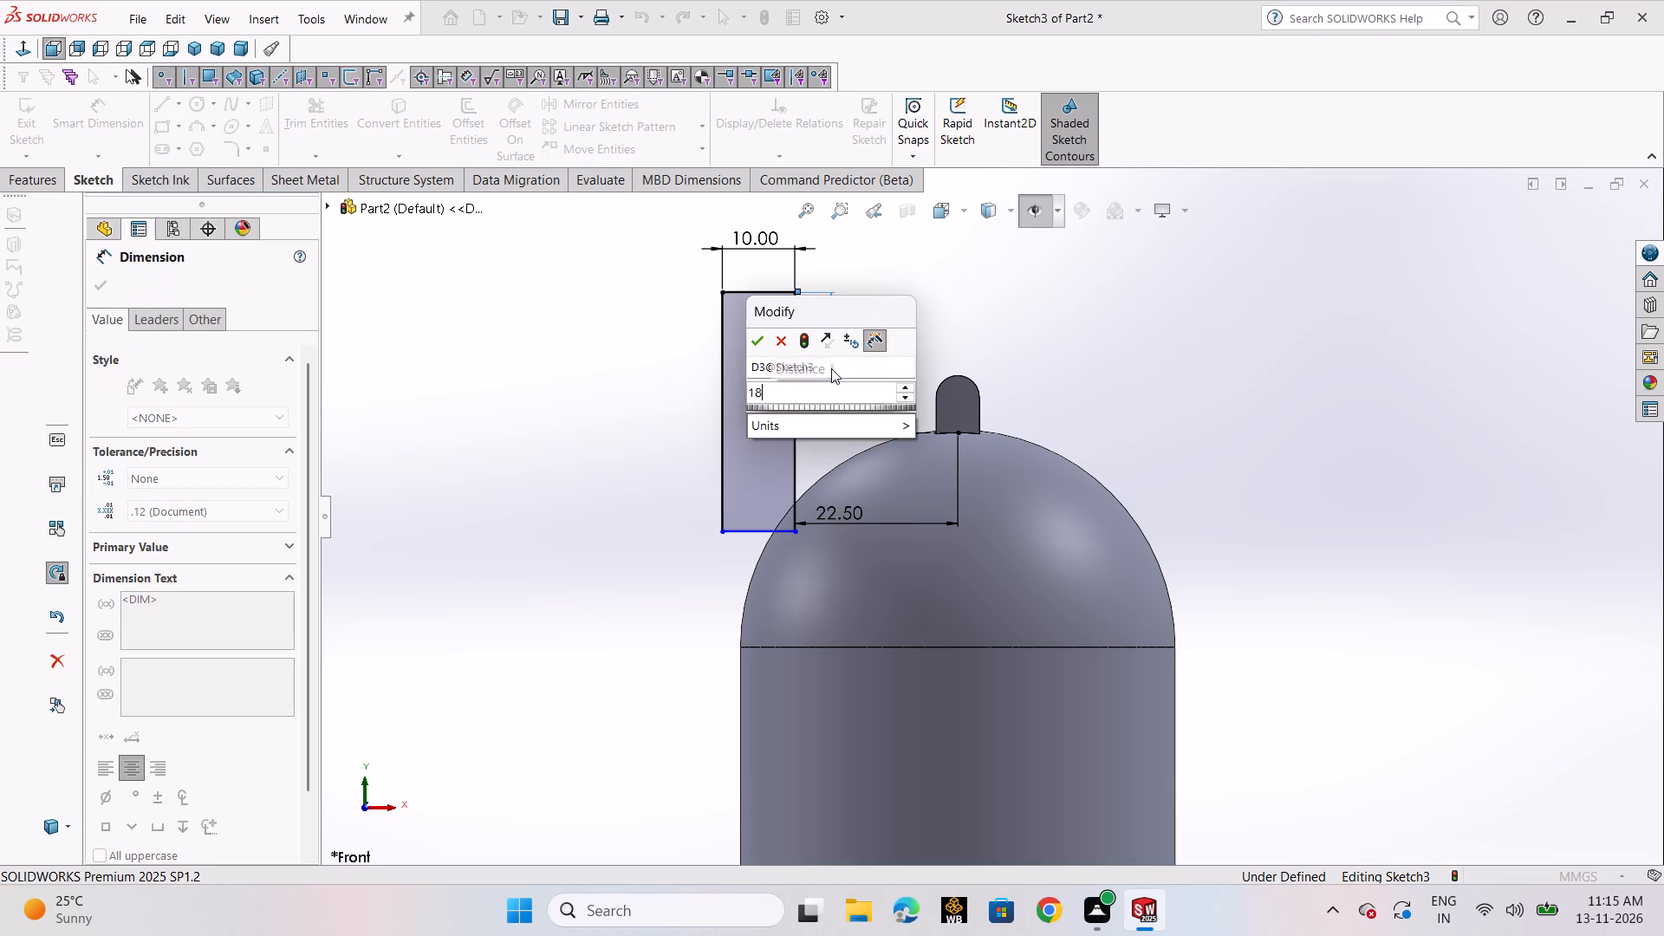
key("Return")
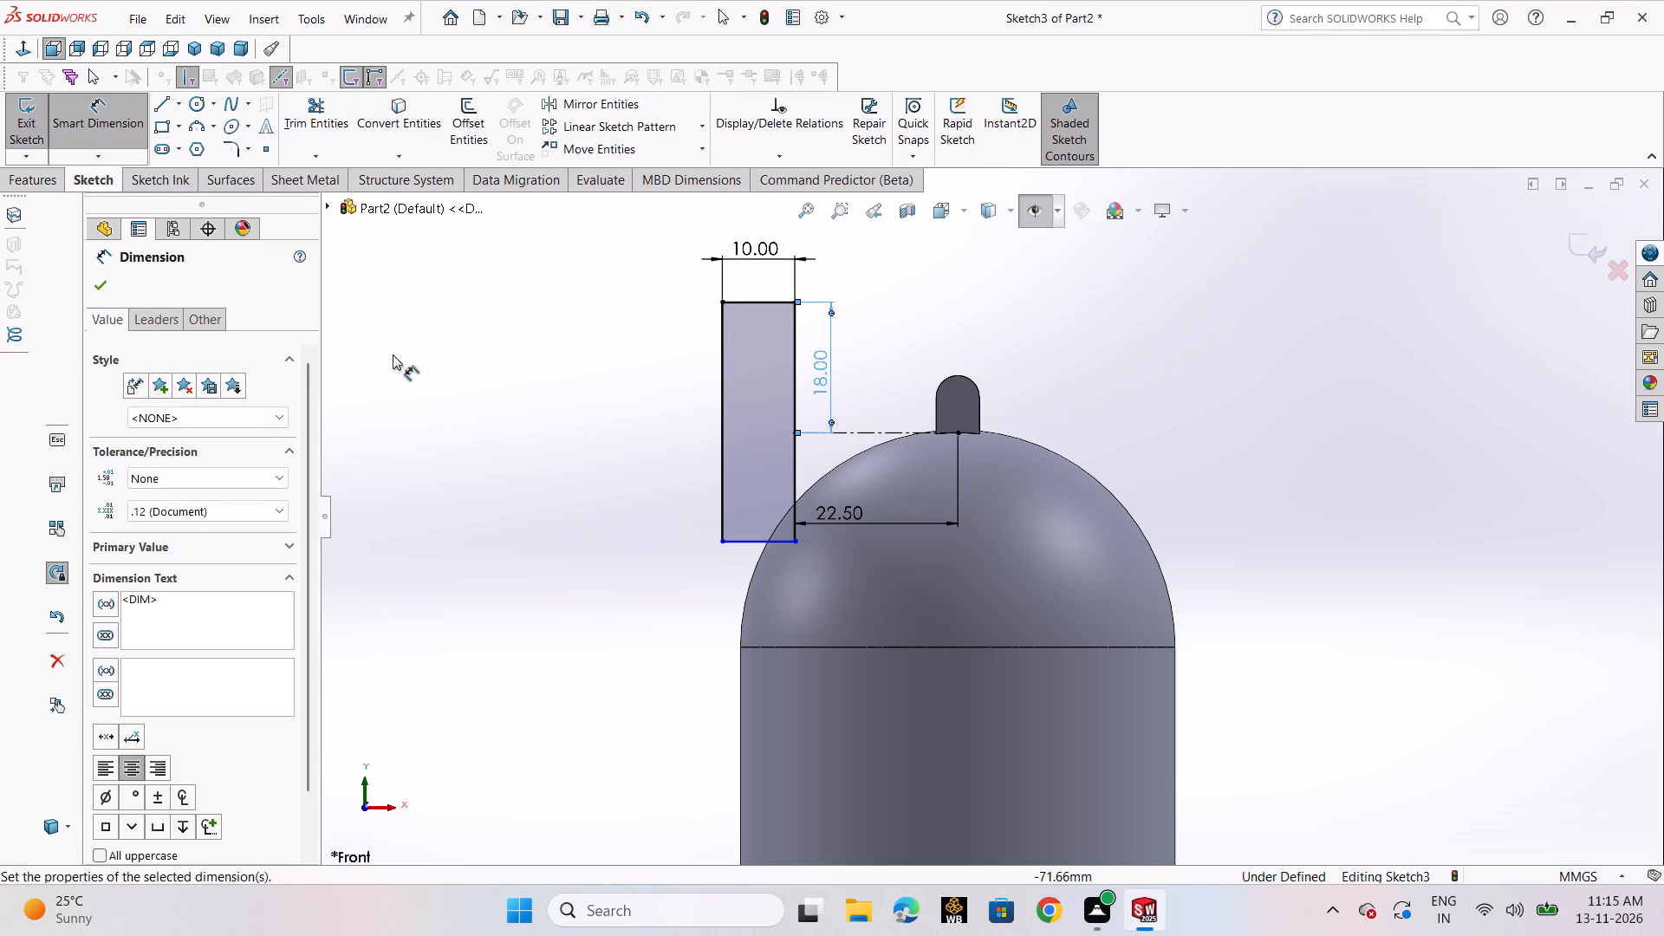
left_click(106, 289)
left_click(482, 361)
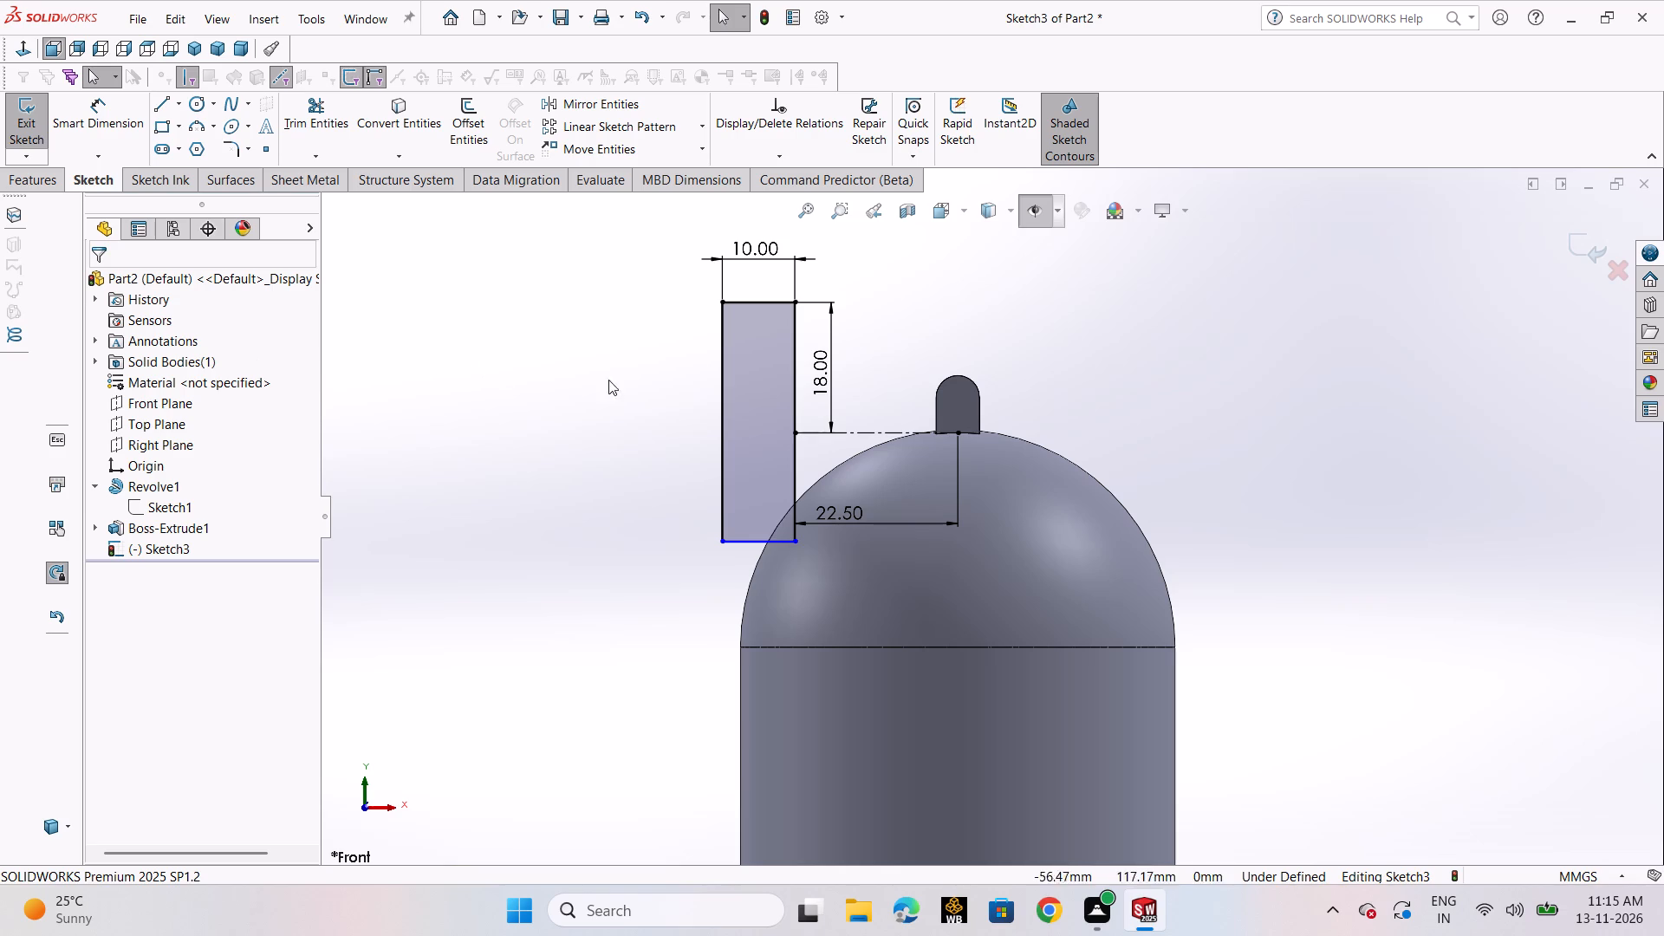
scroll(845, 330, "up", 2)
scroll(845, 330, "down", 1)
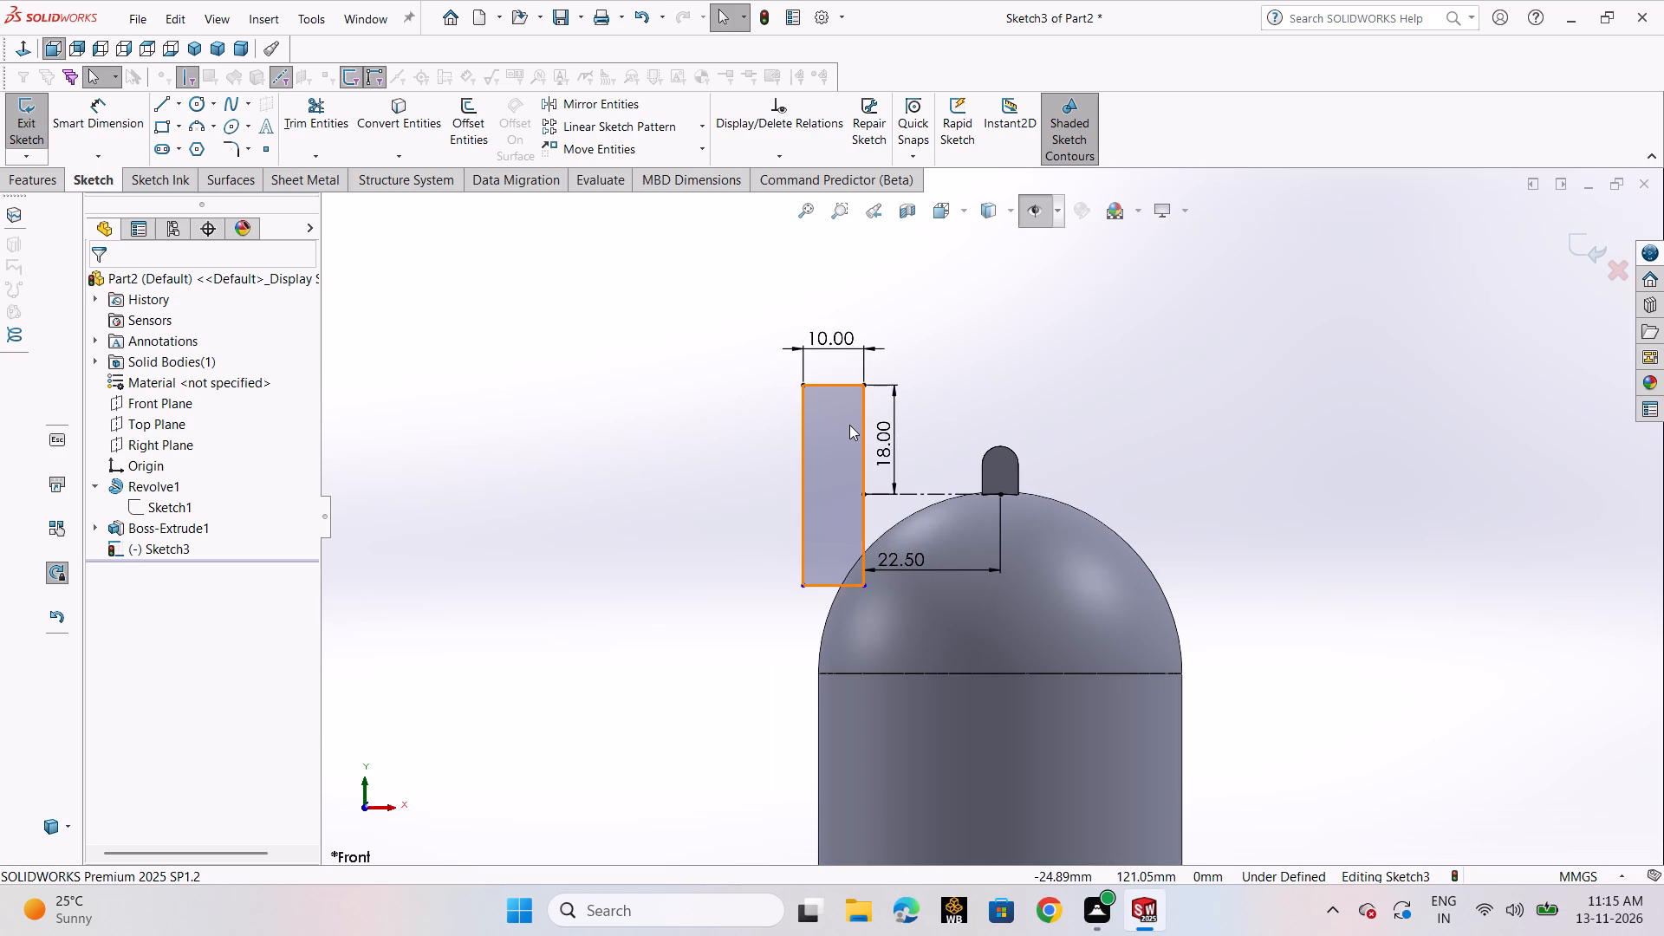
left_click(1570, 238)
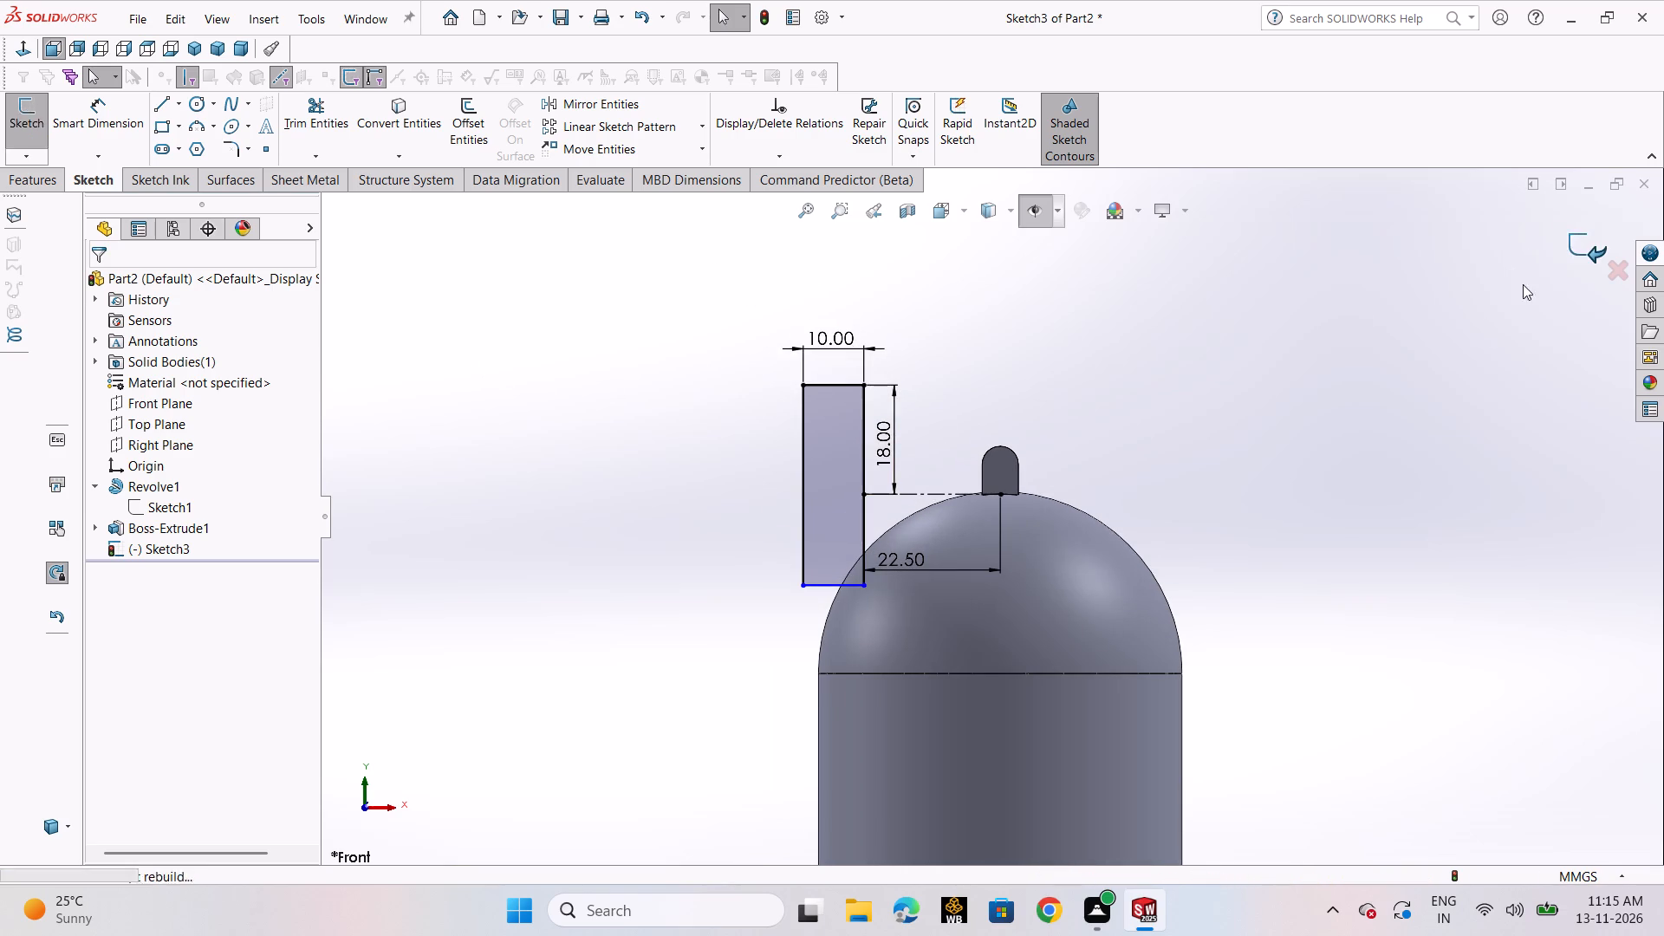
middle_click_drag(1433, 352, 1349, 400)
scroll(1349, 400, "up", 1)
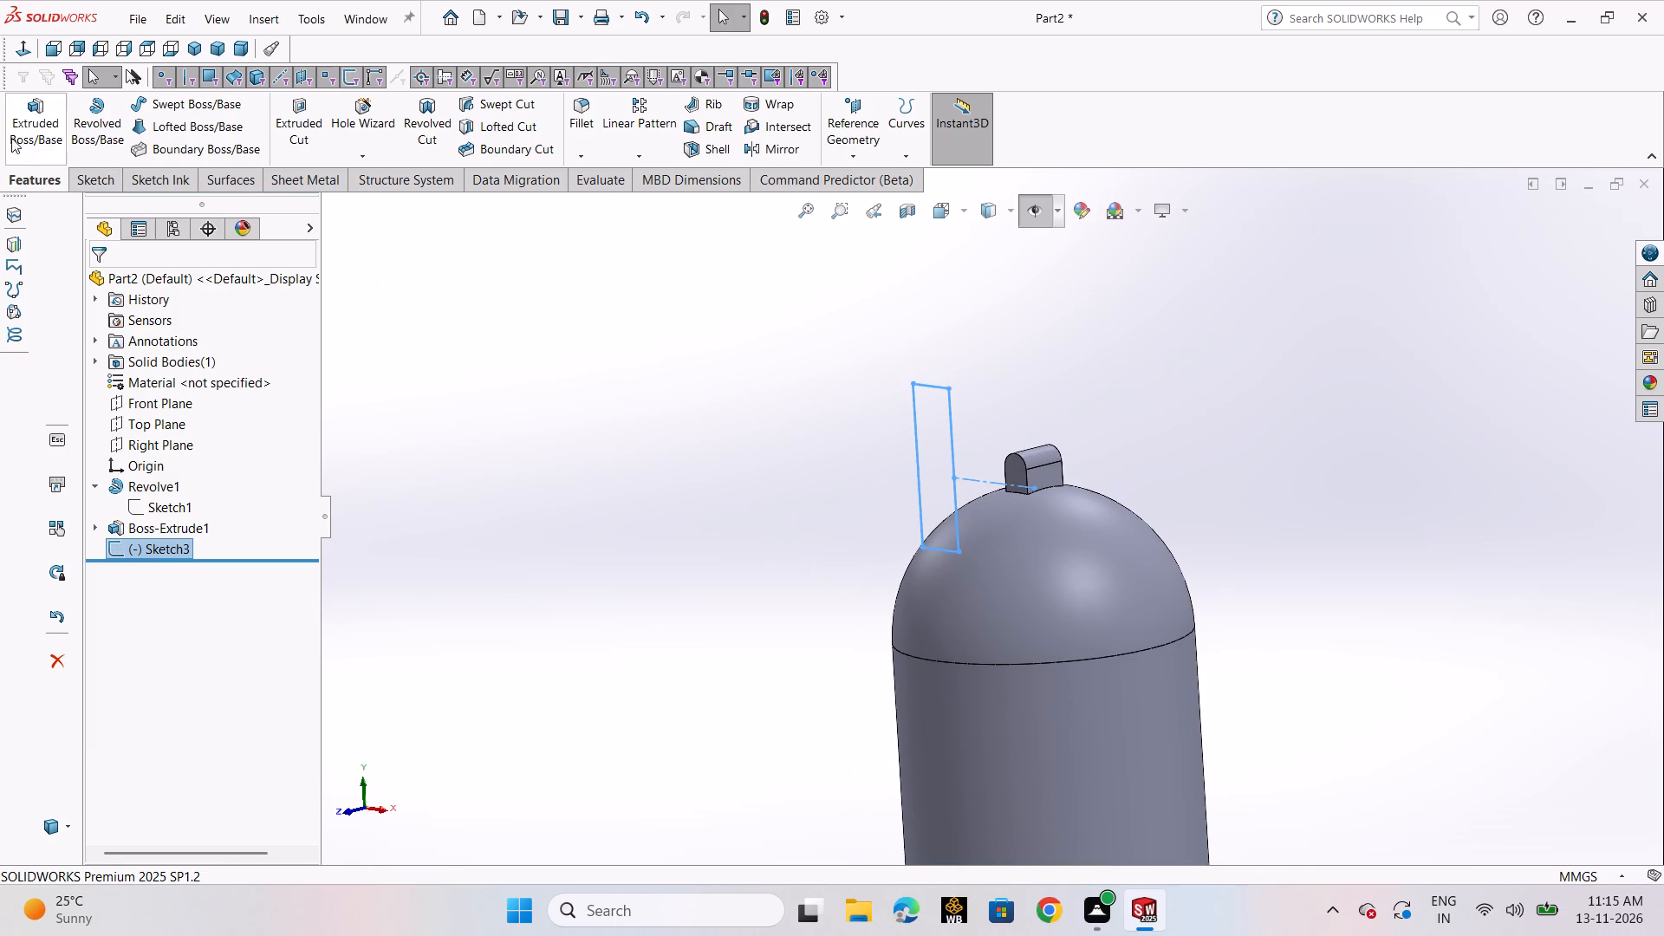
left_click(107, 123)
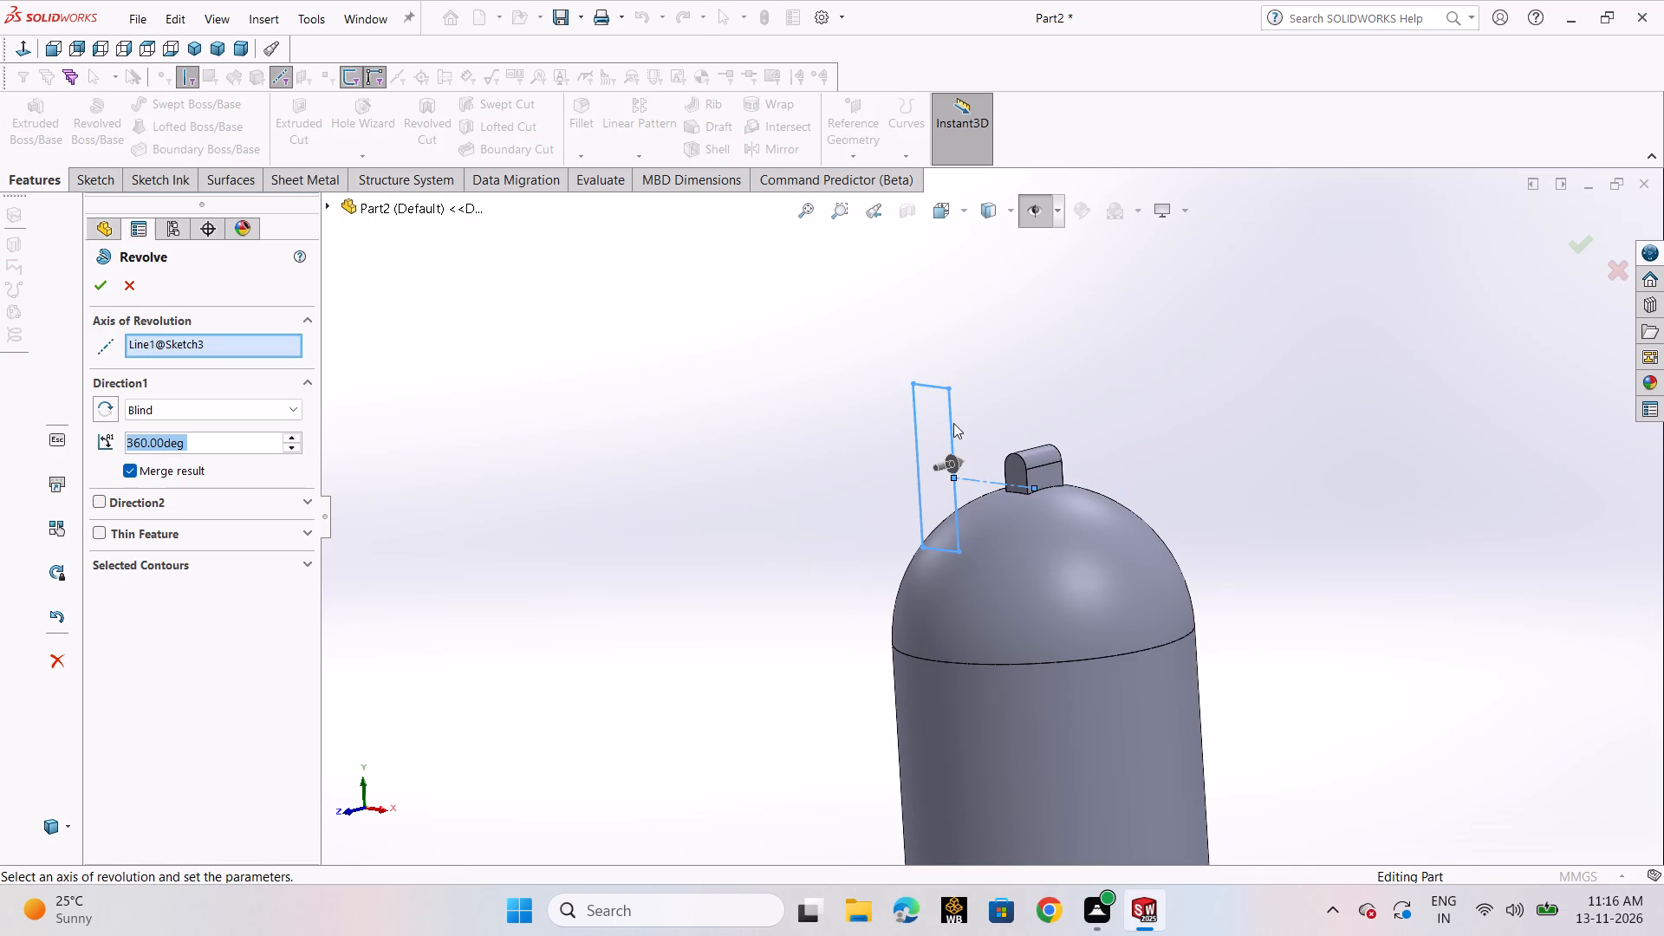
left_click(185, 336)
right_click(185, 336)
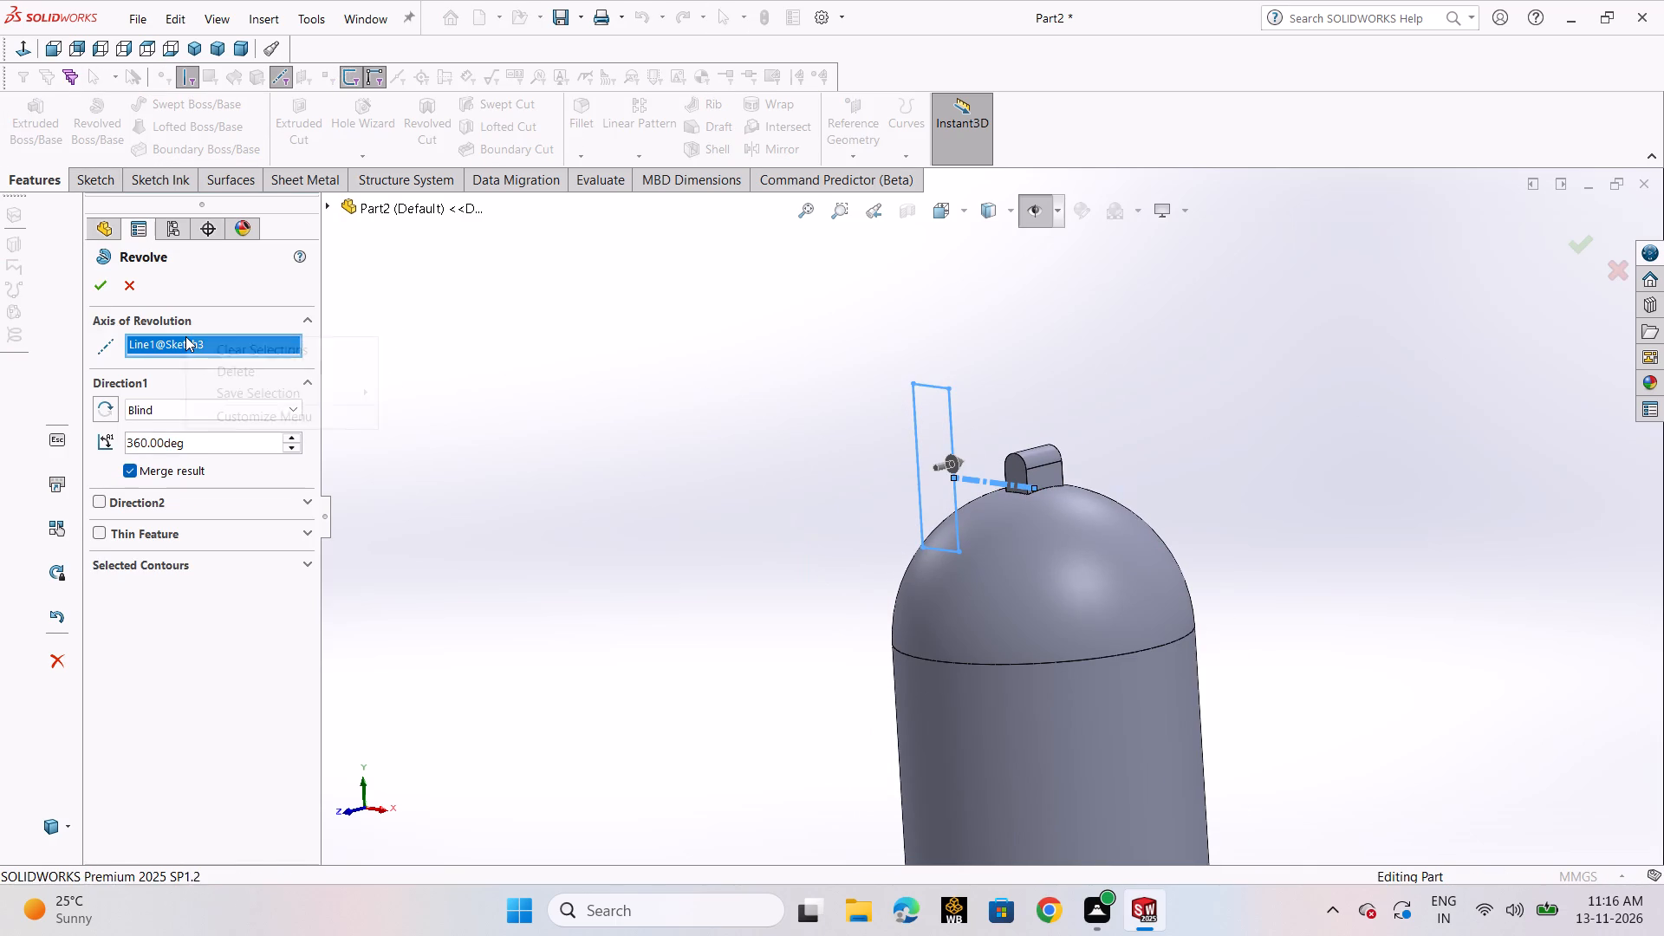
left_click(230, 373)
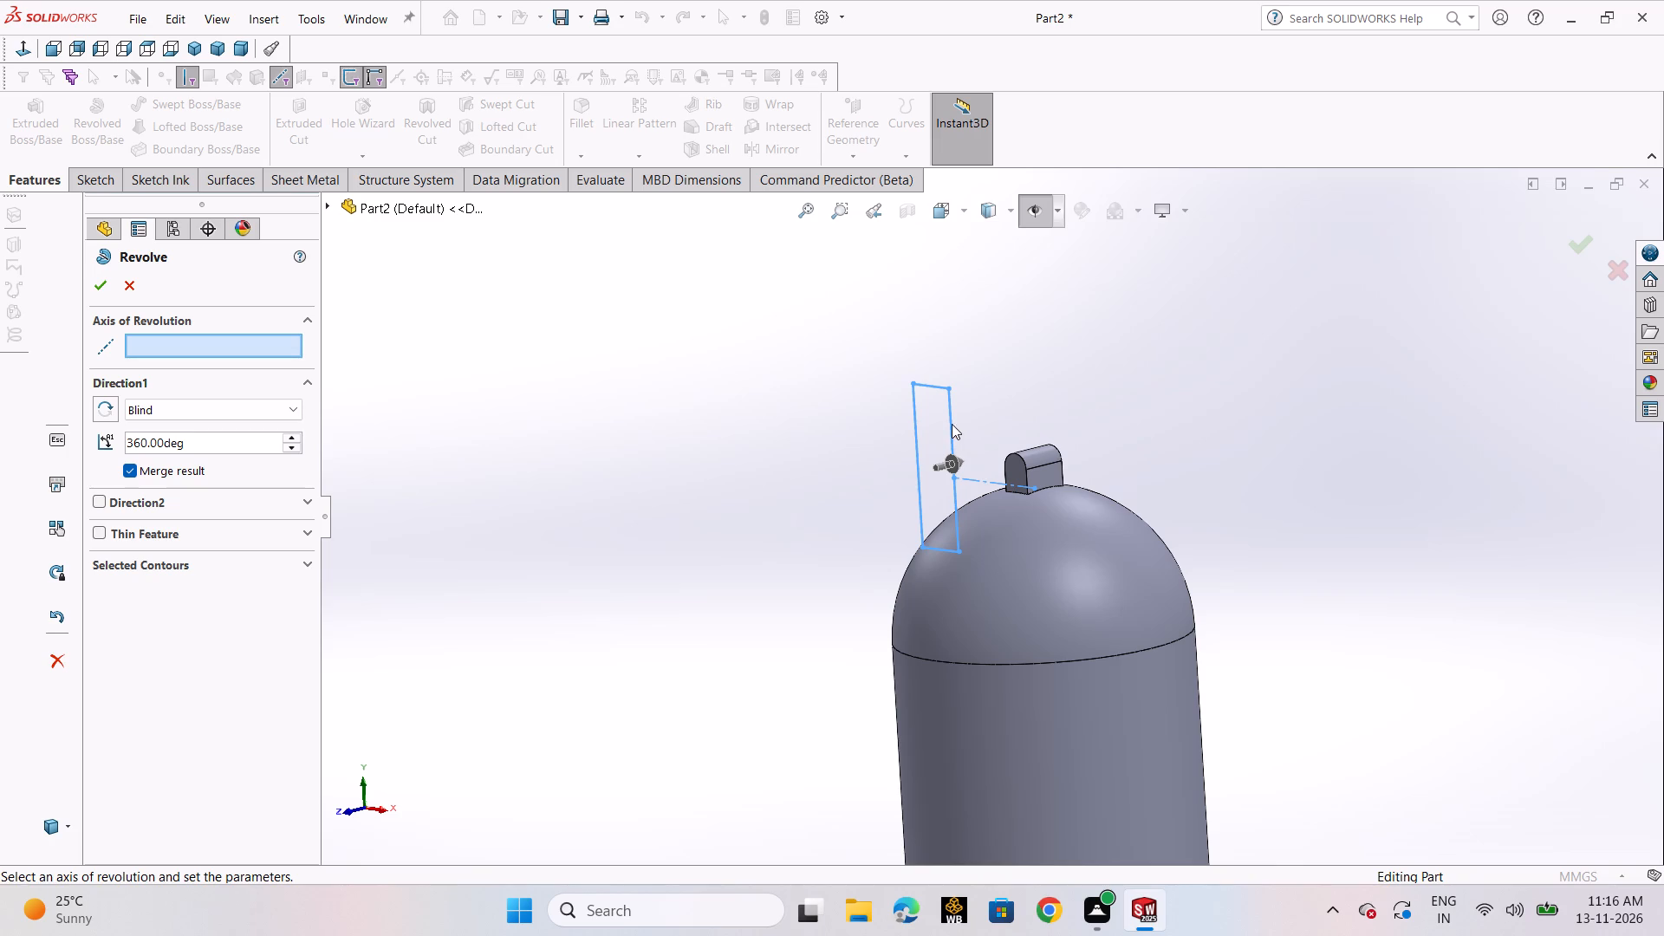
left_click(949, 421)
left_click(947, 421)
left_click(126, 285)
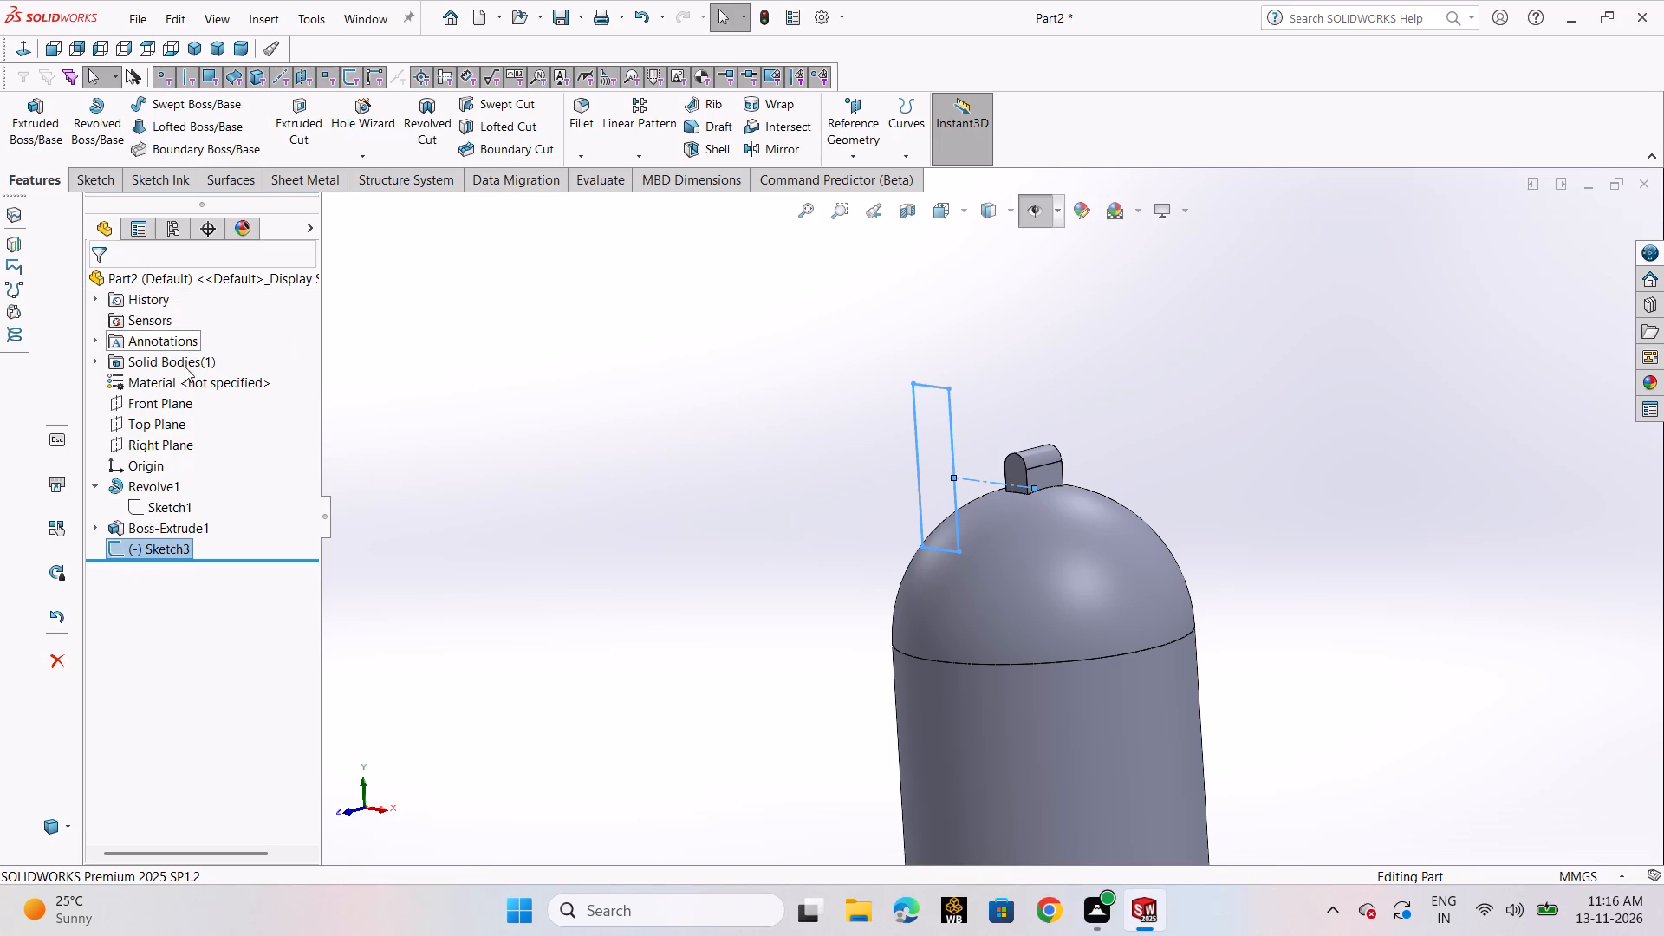
Reopen the side profile sketch and delete the horizontal construction centerline between the profile and the tab.
double_click(1000, 484)
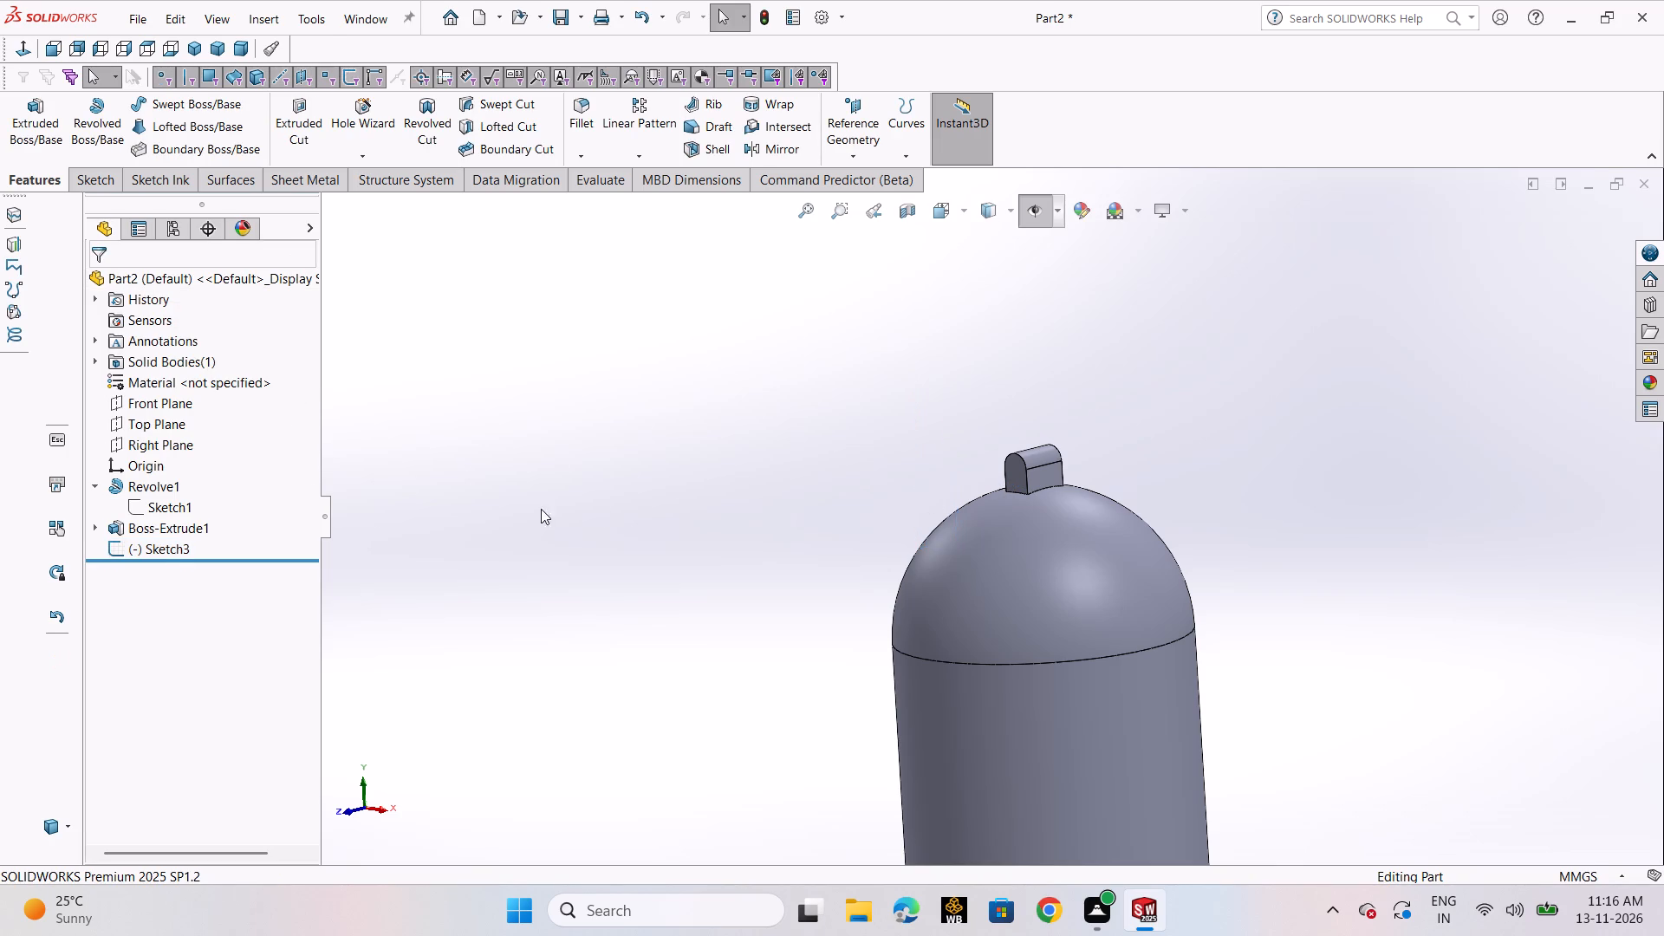
left_click(160, 543)
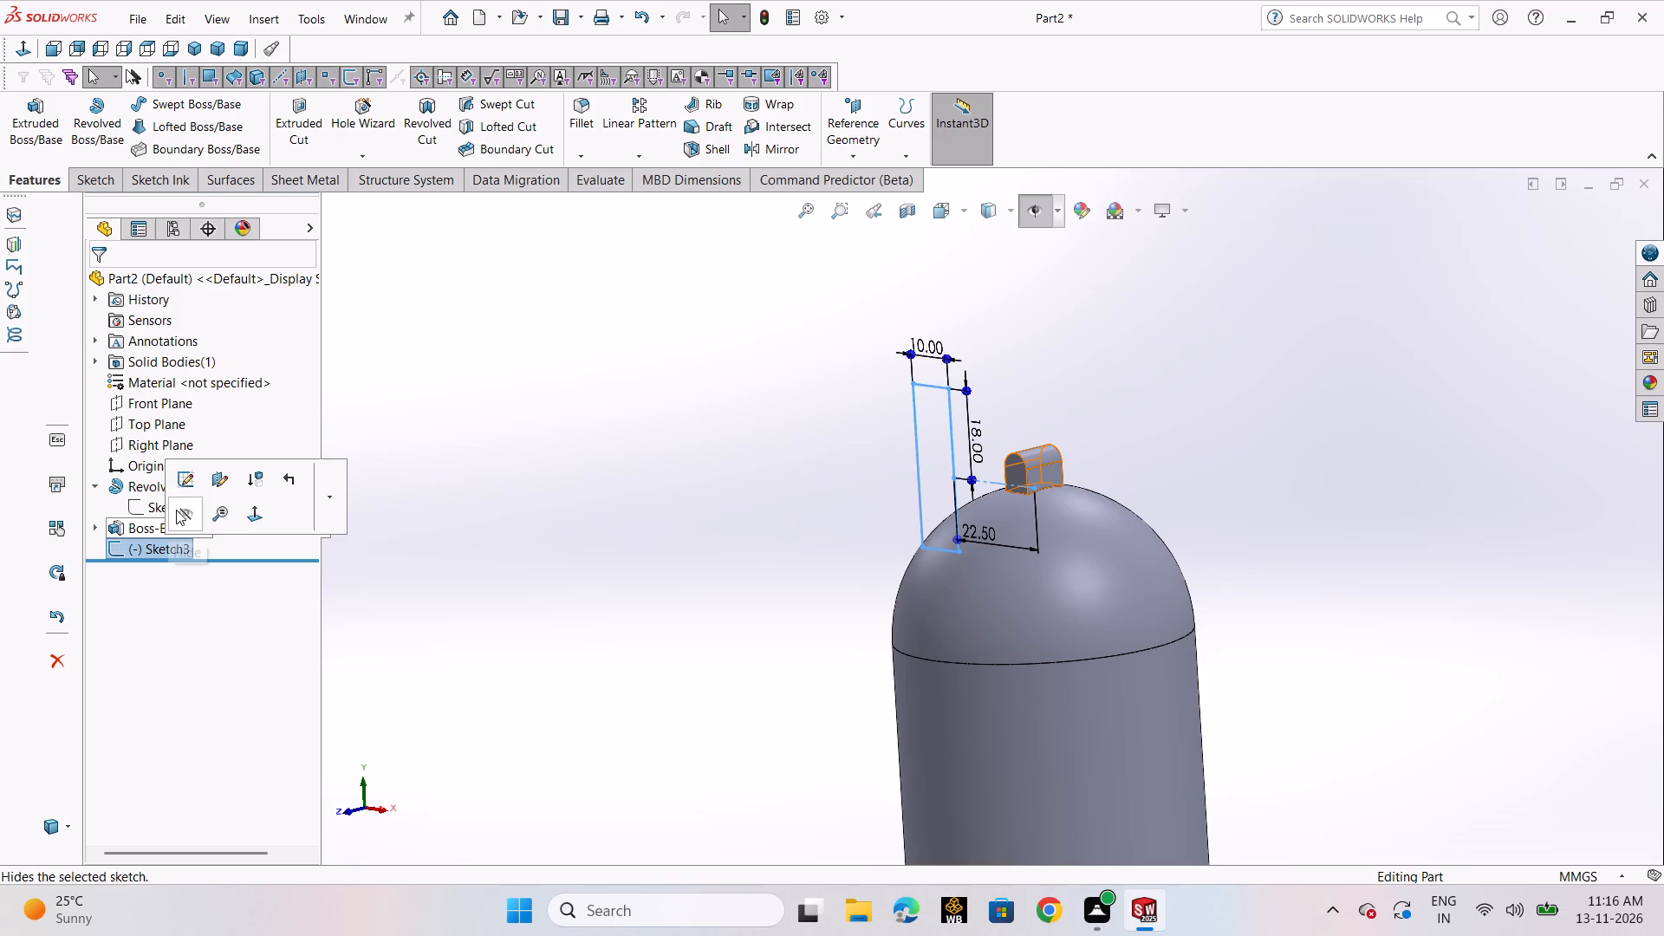
left_click(183, 486)
left_click(444, 421)
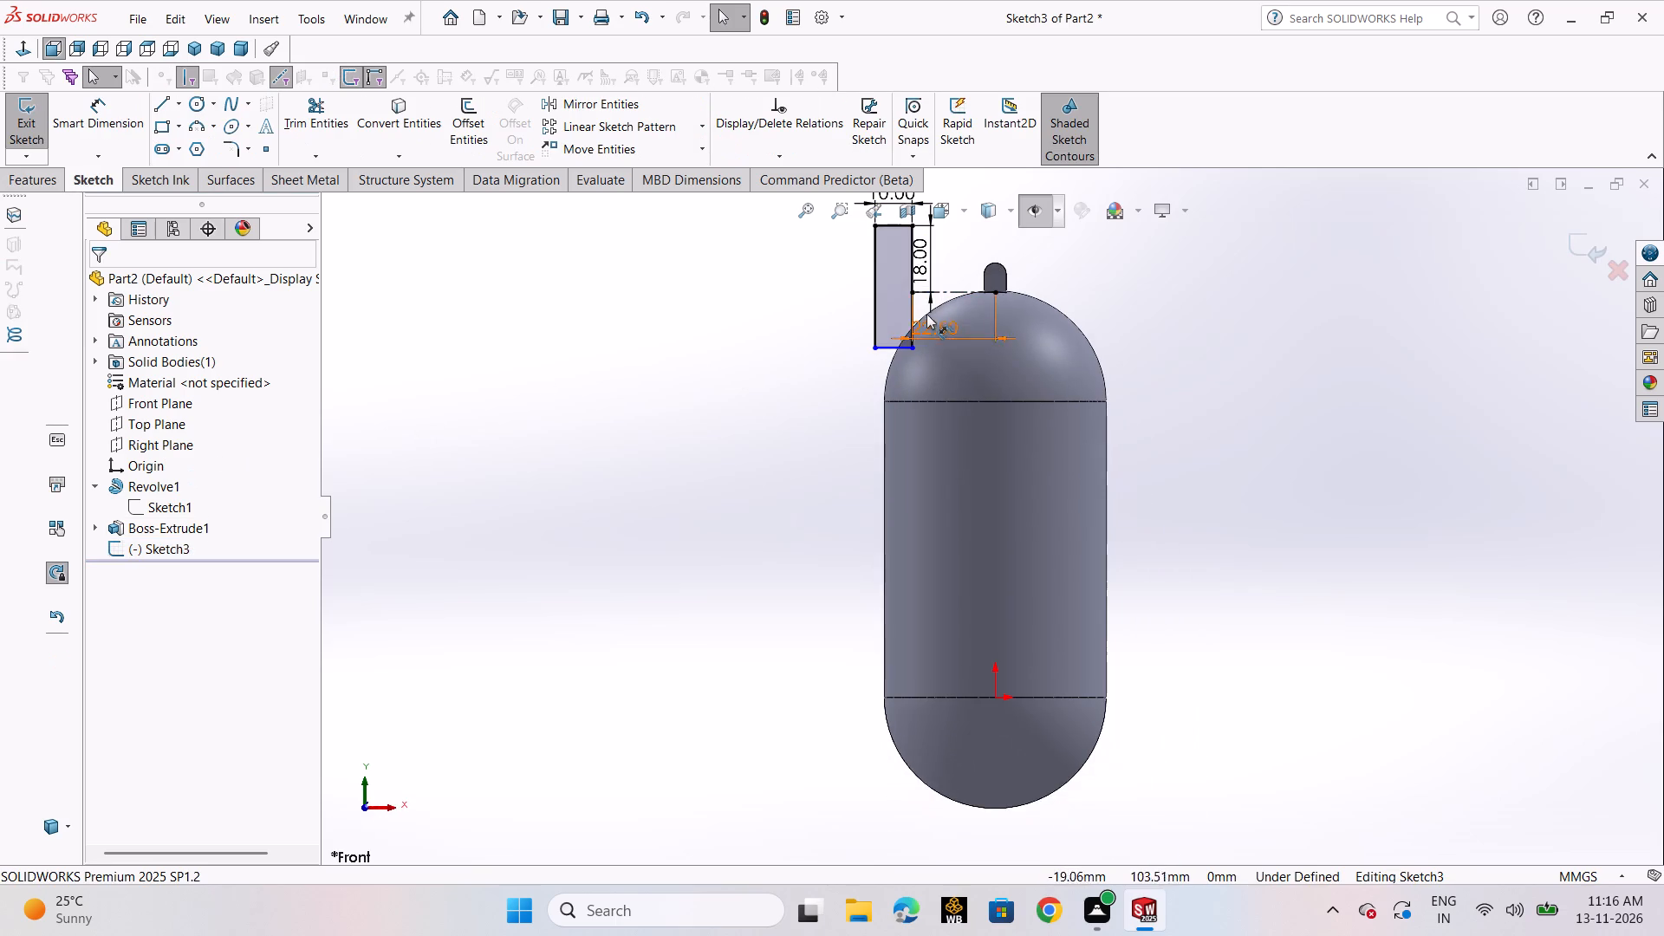
scroll(937, 305, "down", 6)
left_click(999, 367)
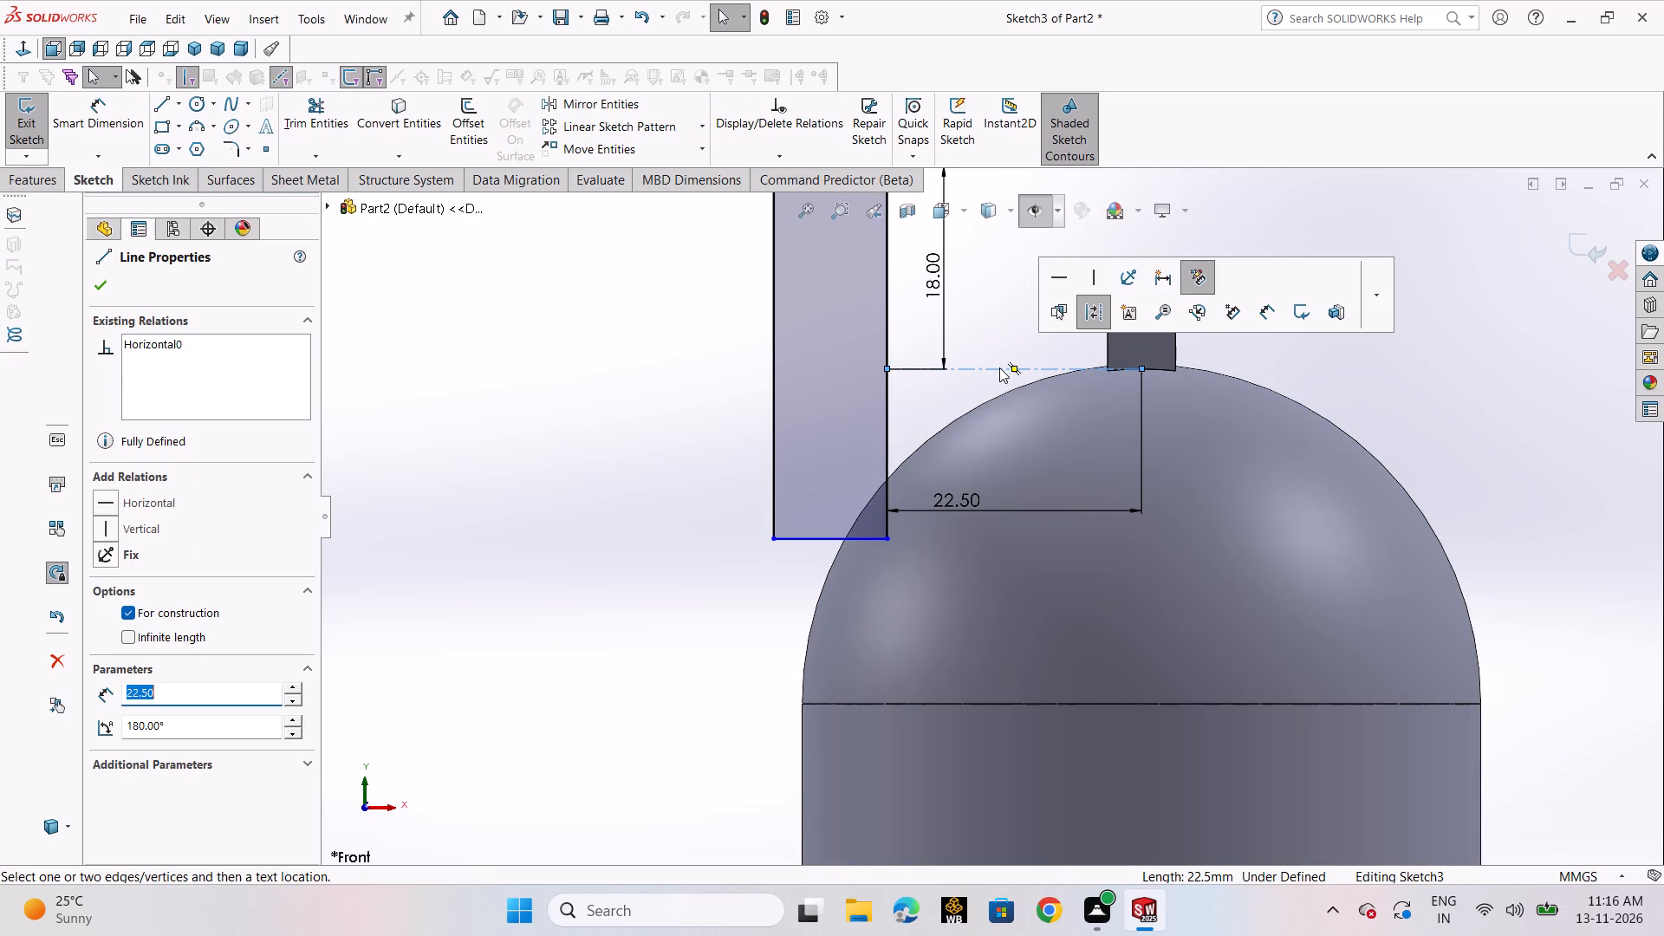
key("Delete")
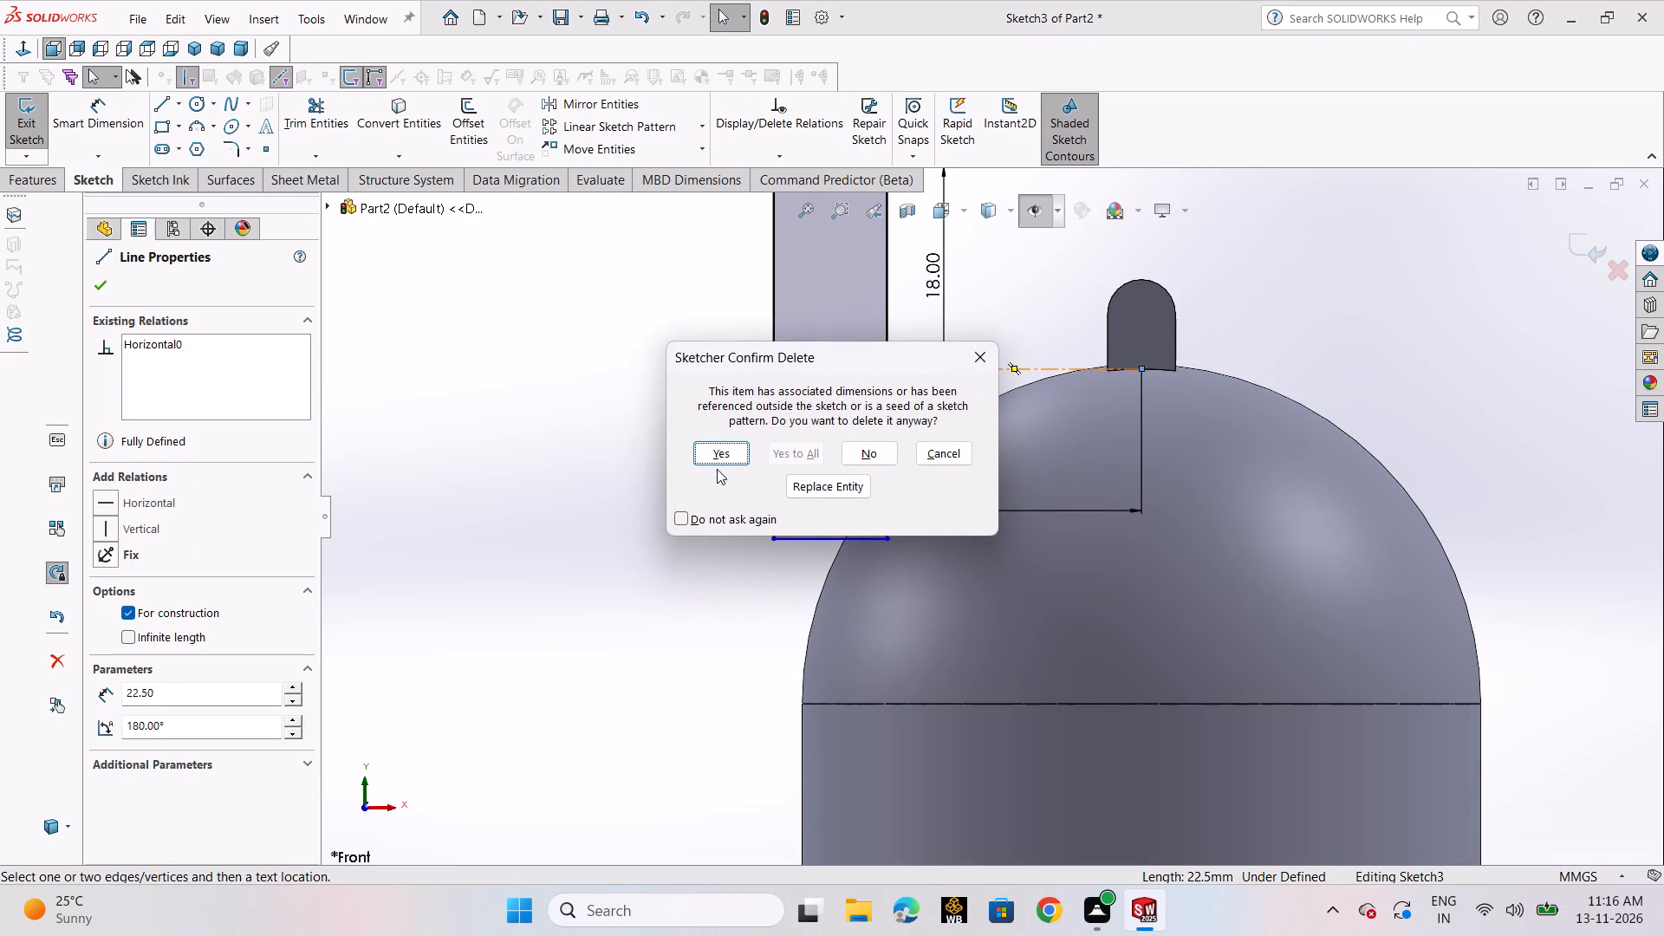
left_click(720, 461)
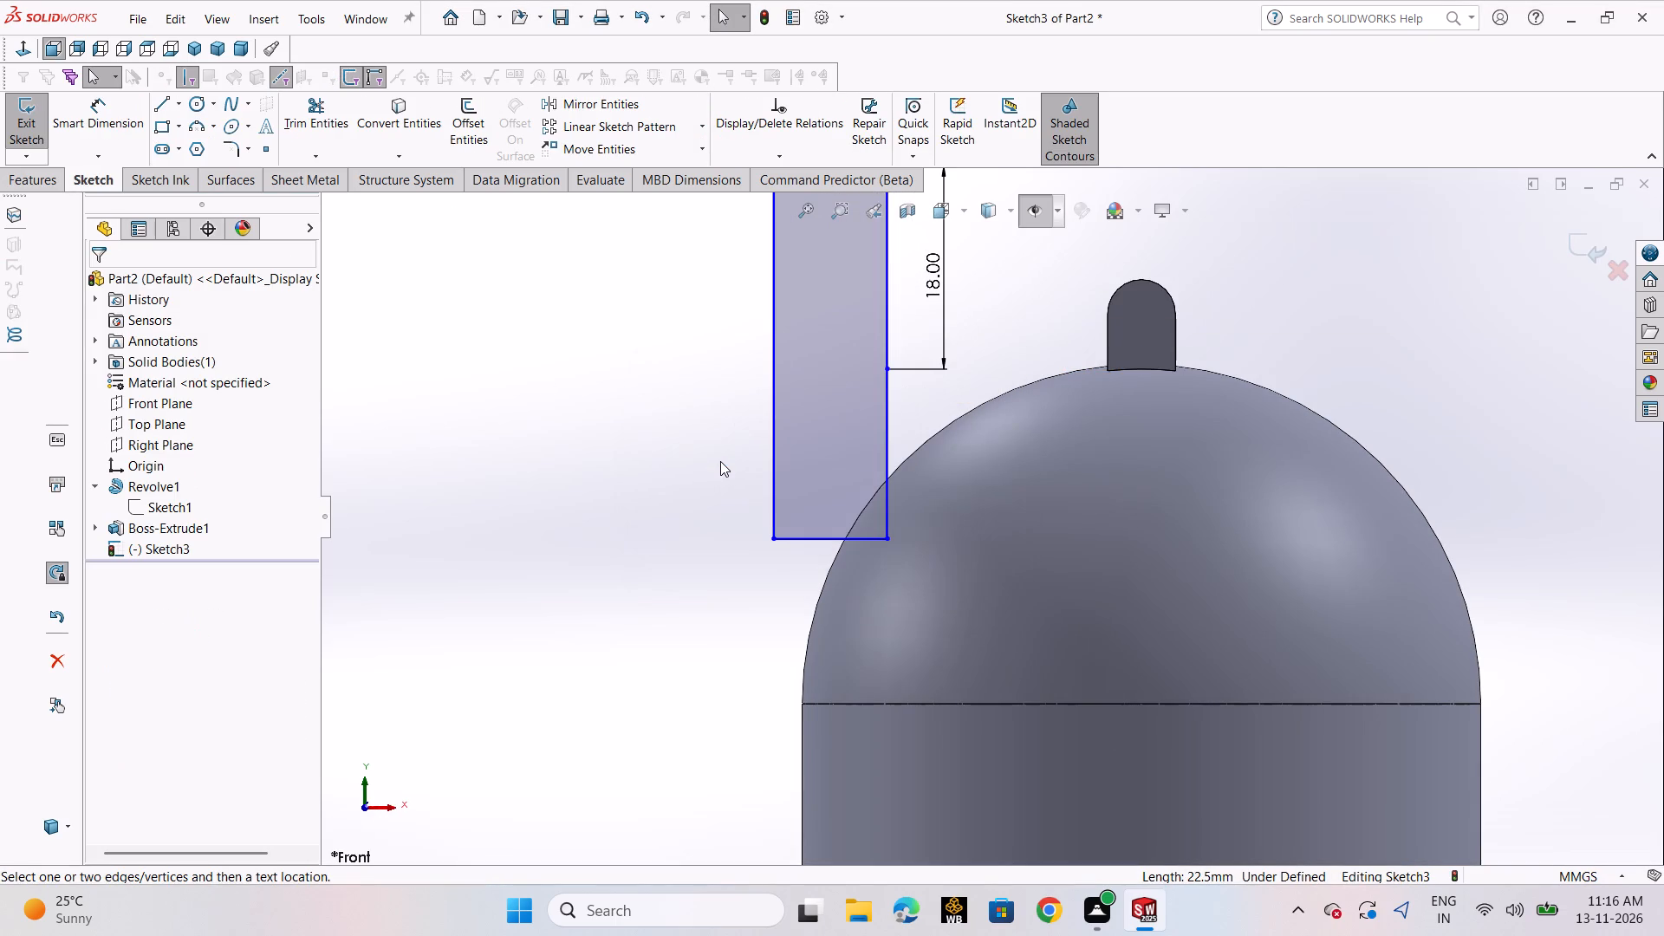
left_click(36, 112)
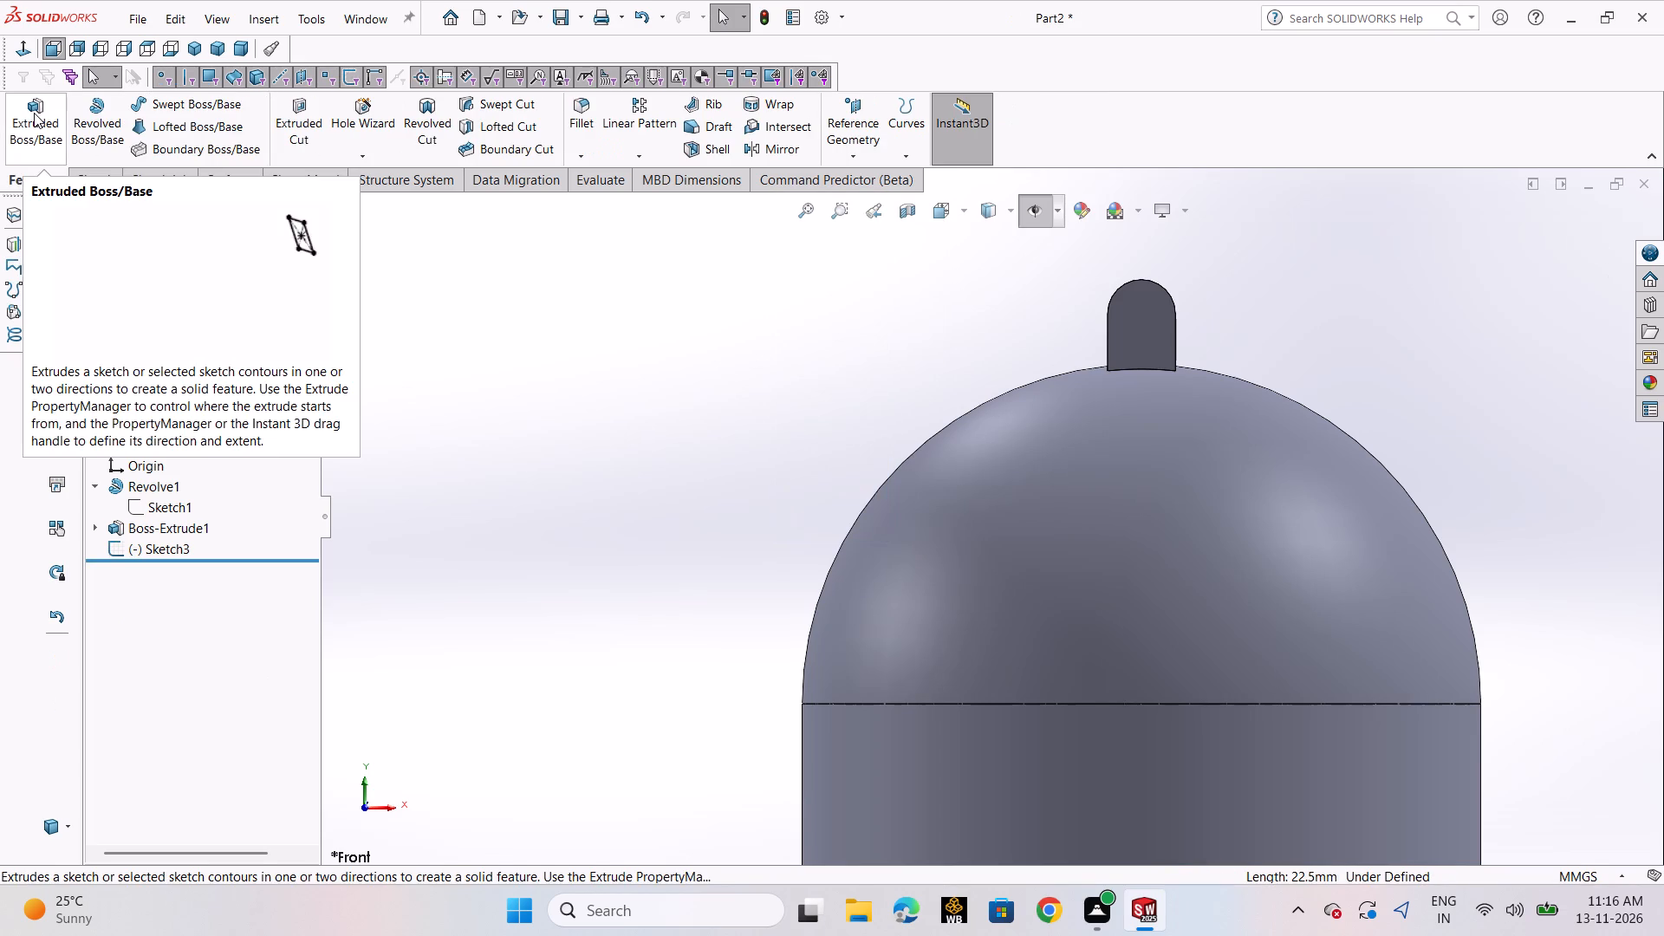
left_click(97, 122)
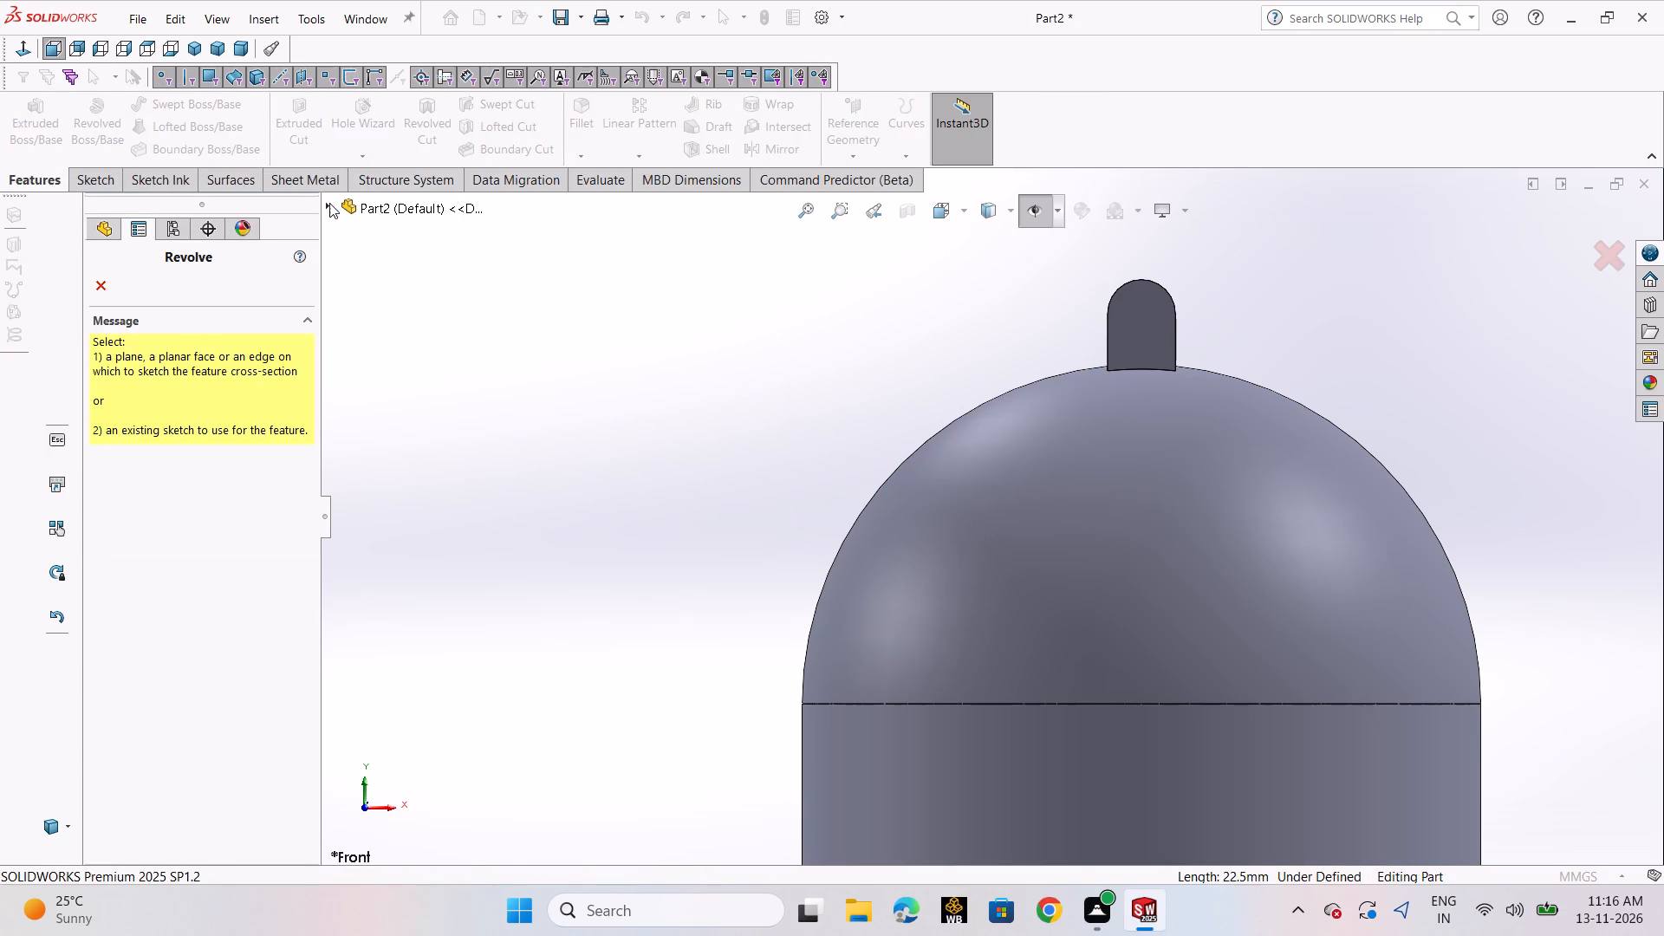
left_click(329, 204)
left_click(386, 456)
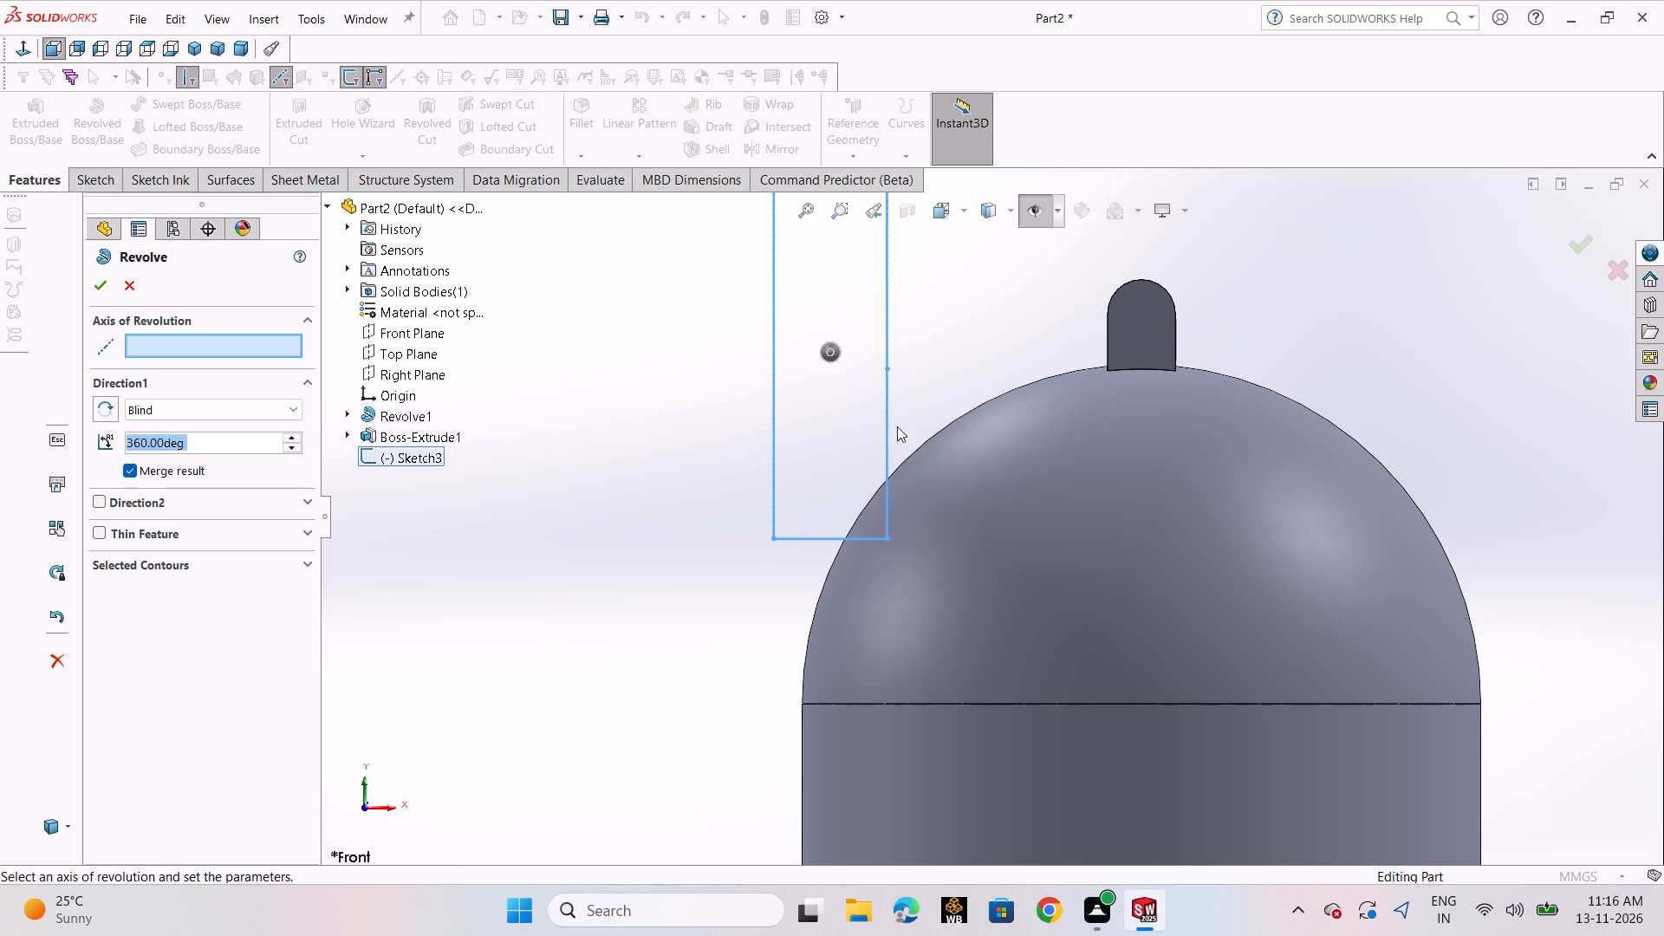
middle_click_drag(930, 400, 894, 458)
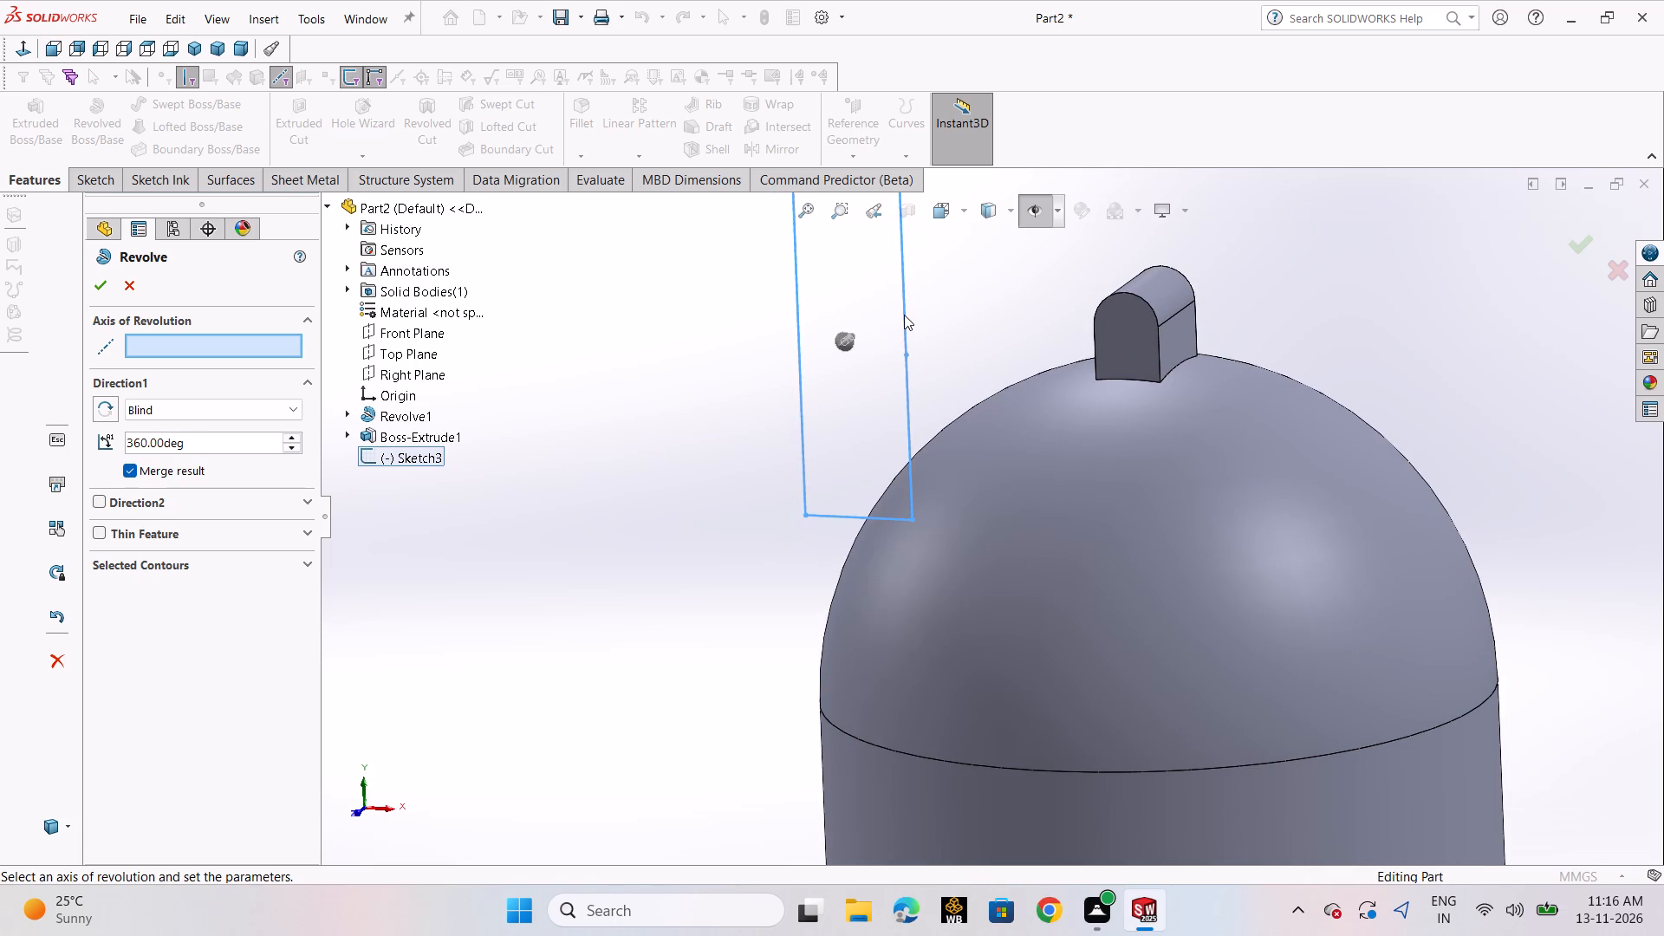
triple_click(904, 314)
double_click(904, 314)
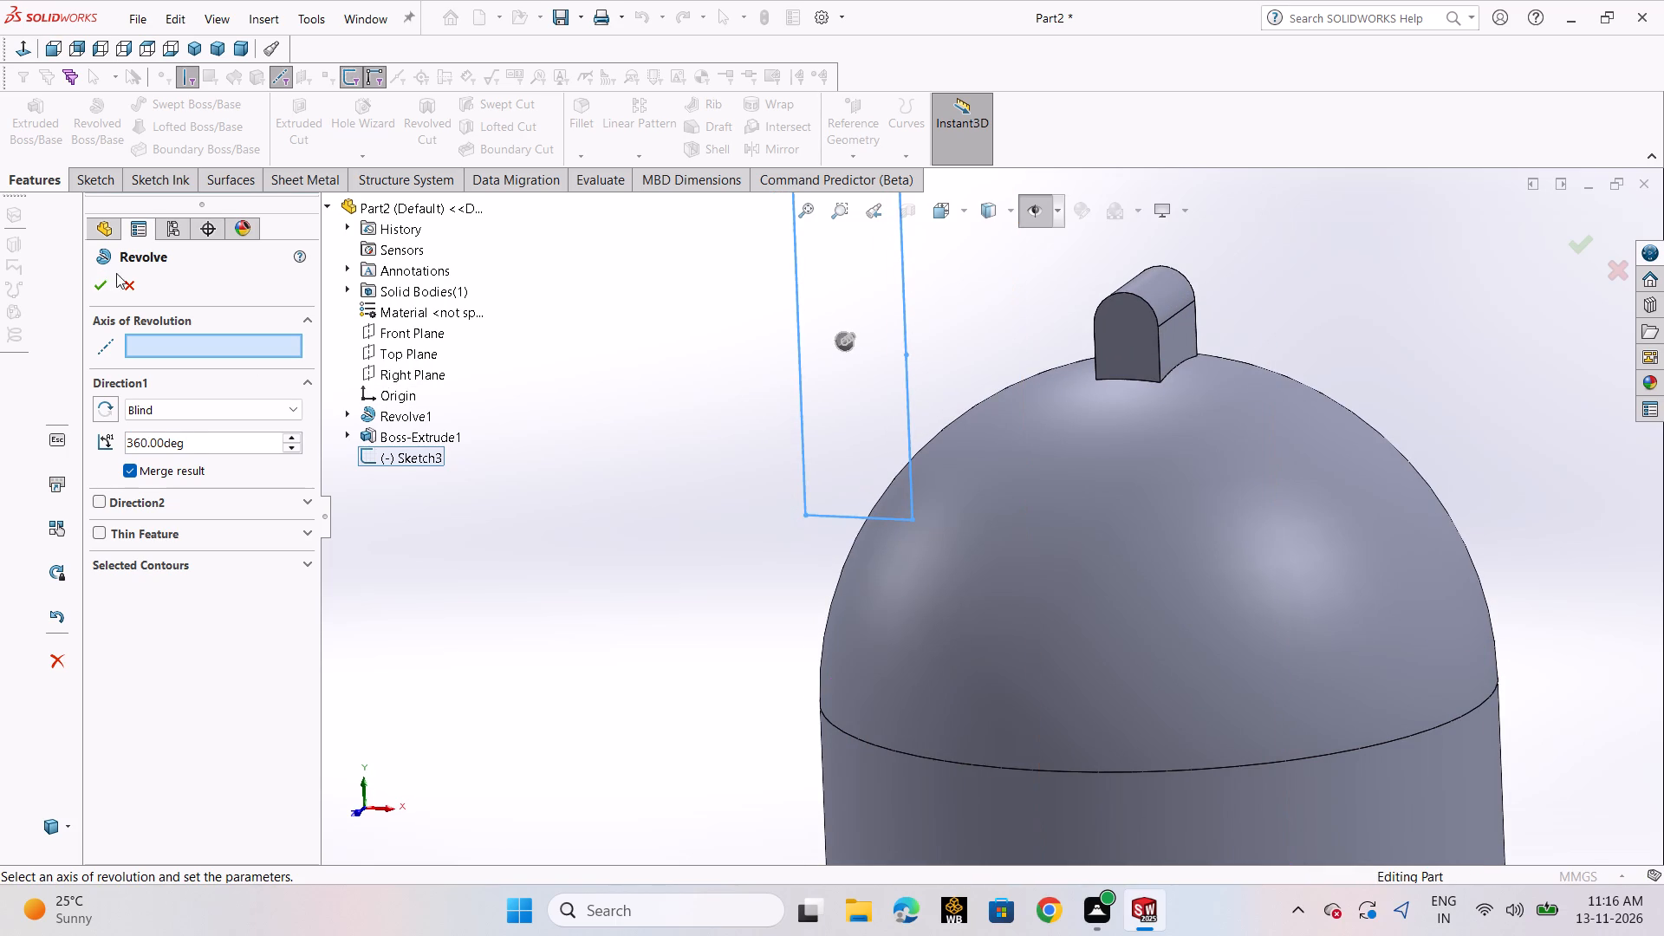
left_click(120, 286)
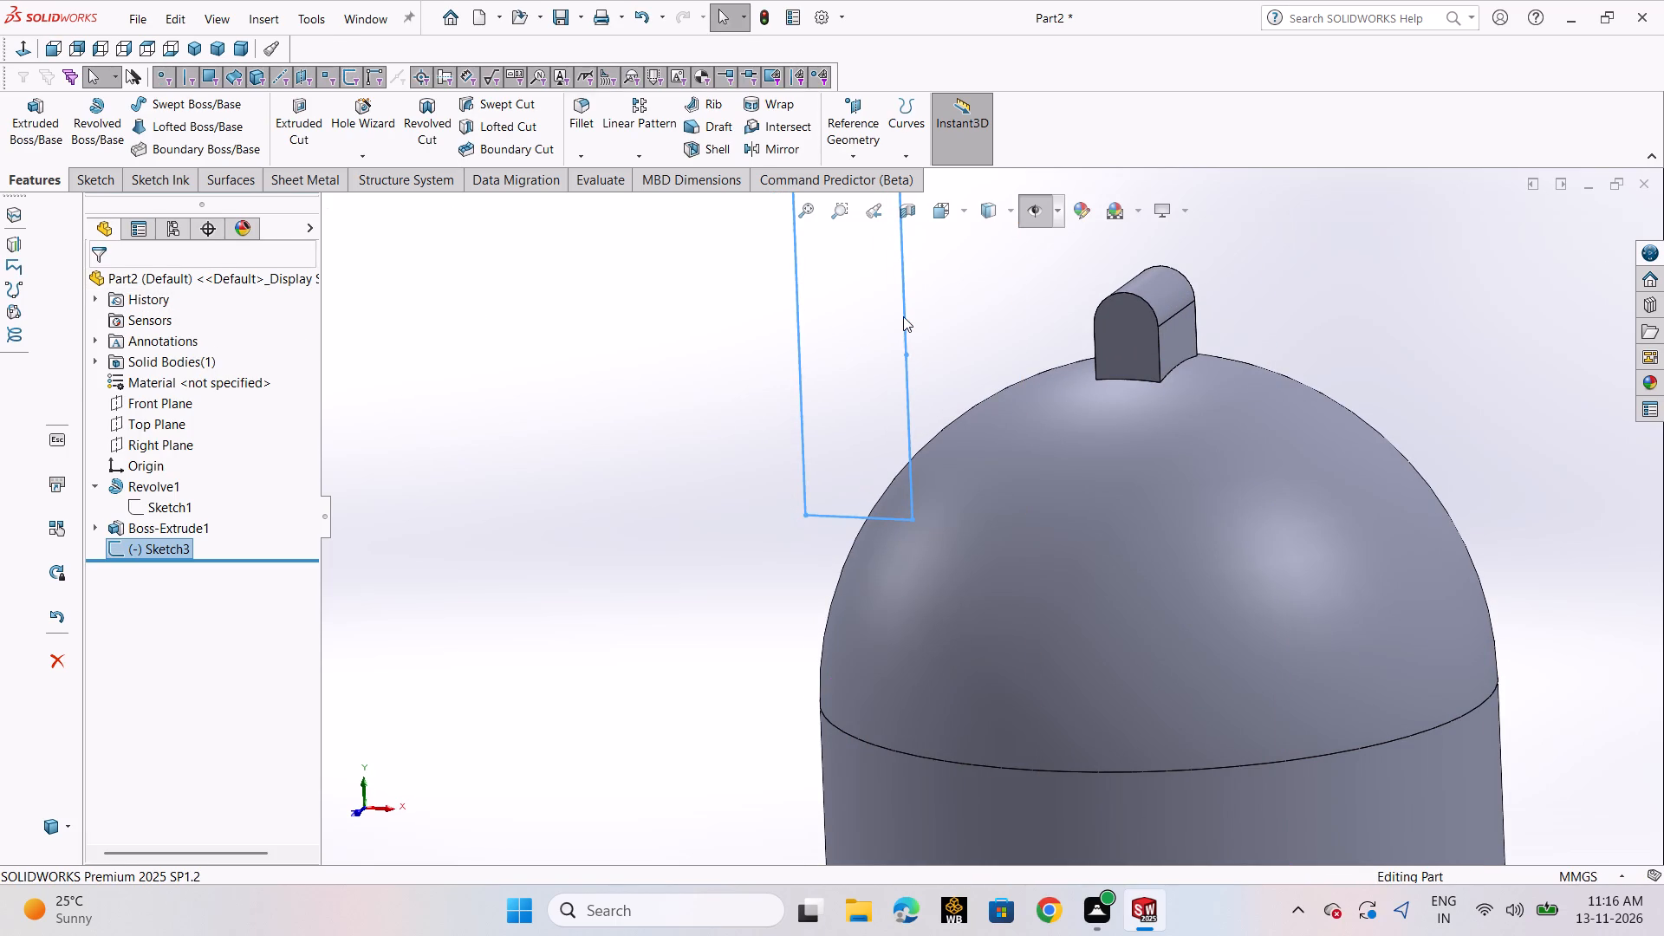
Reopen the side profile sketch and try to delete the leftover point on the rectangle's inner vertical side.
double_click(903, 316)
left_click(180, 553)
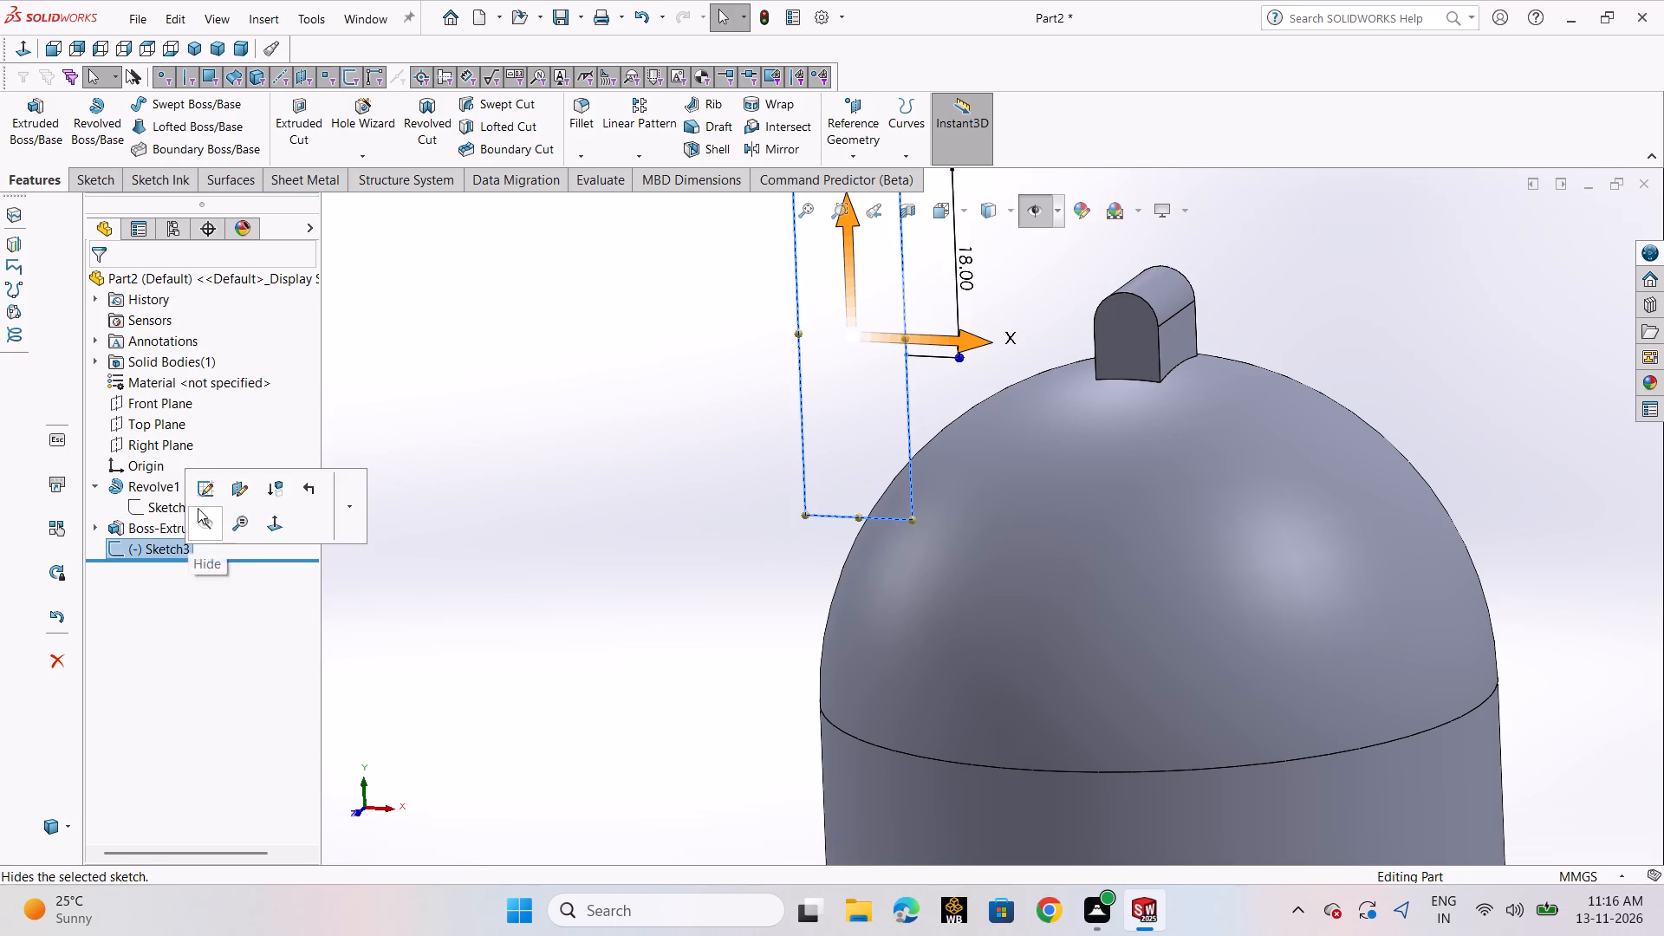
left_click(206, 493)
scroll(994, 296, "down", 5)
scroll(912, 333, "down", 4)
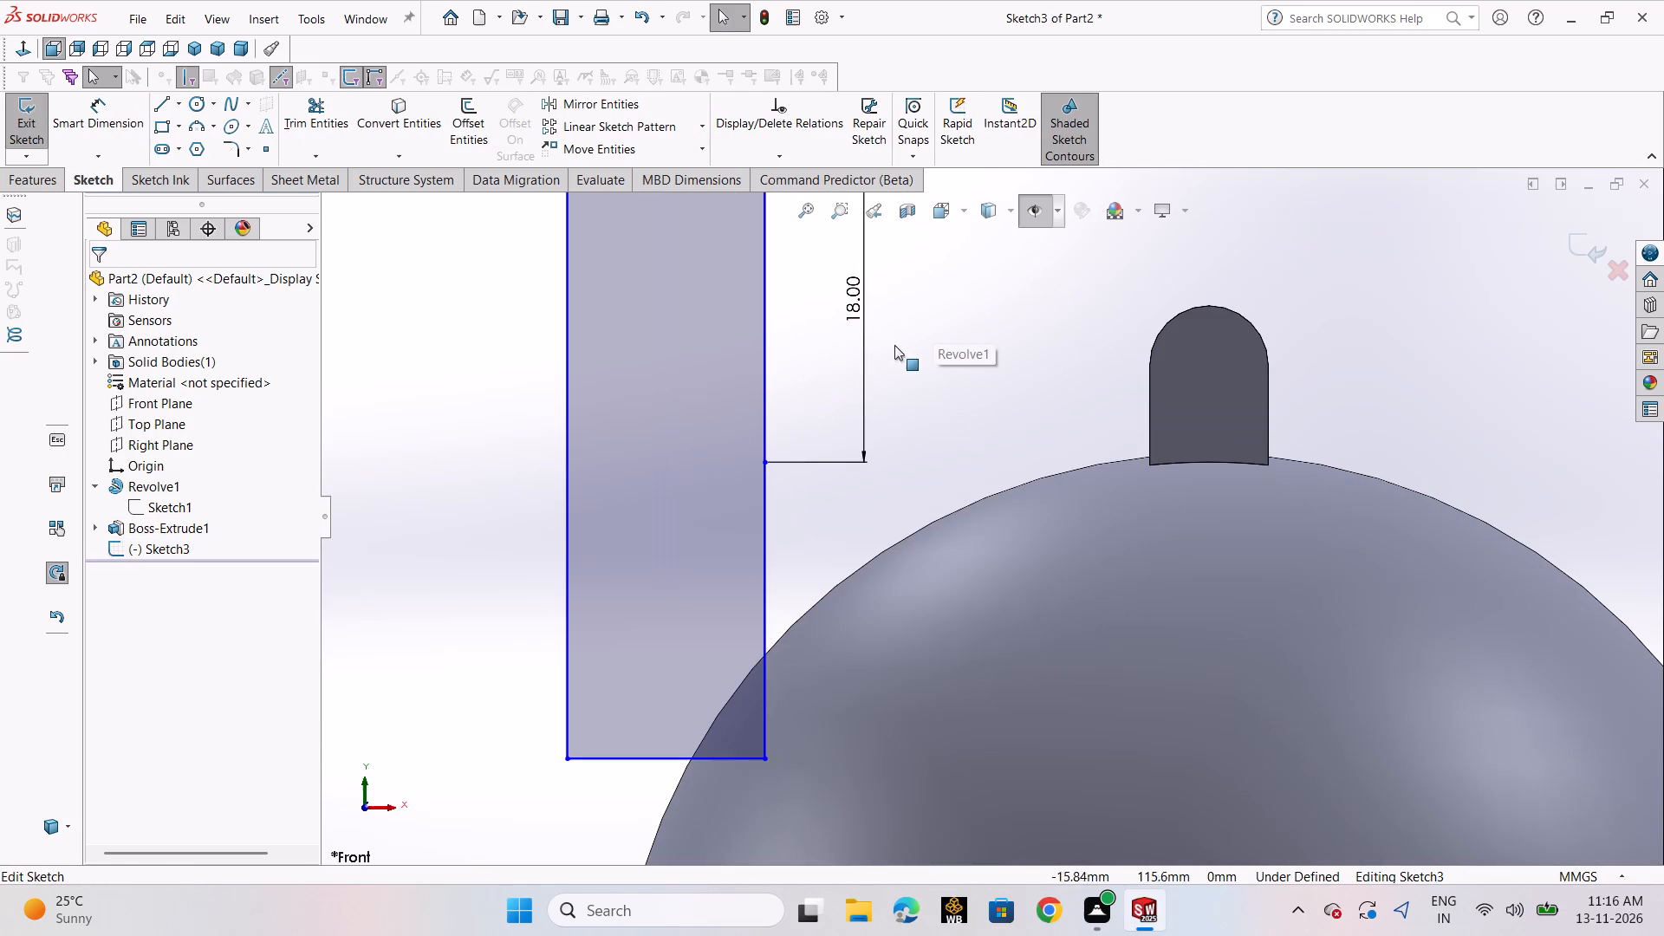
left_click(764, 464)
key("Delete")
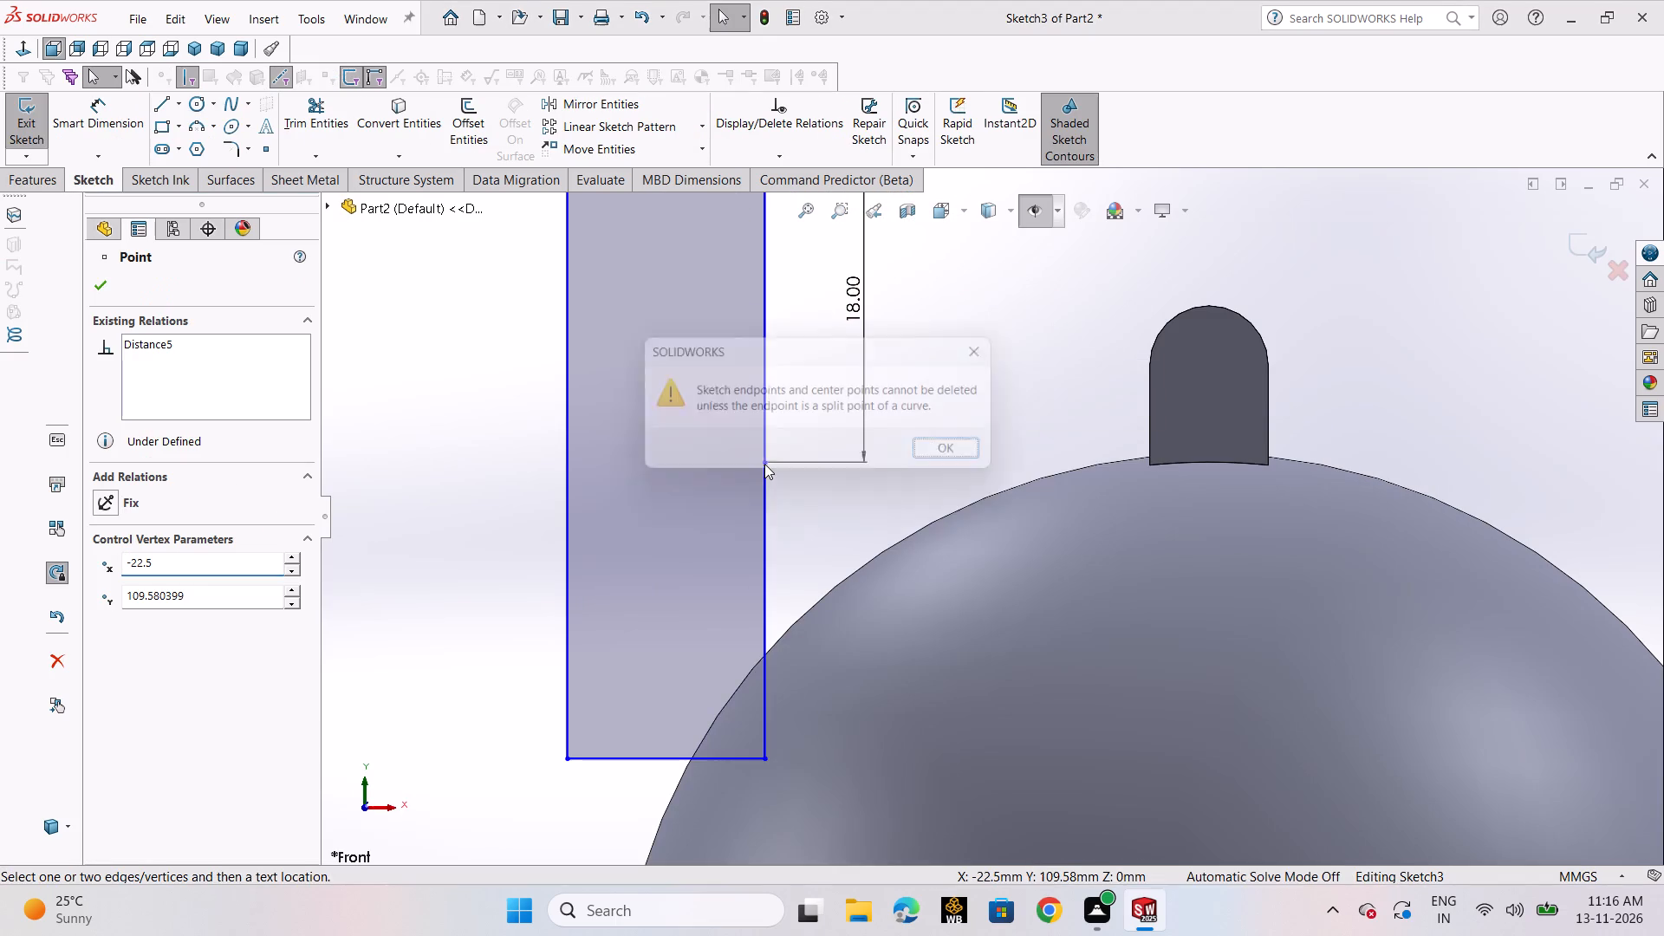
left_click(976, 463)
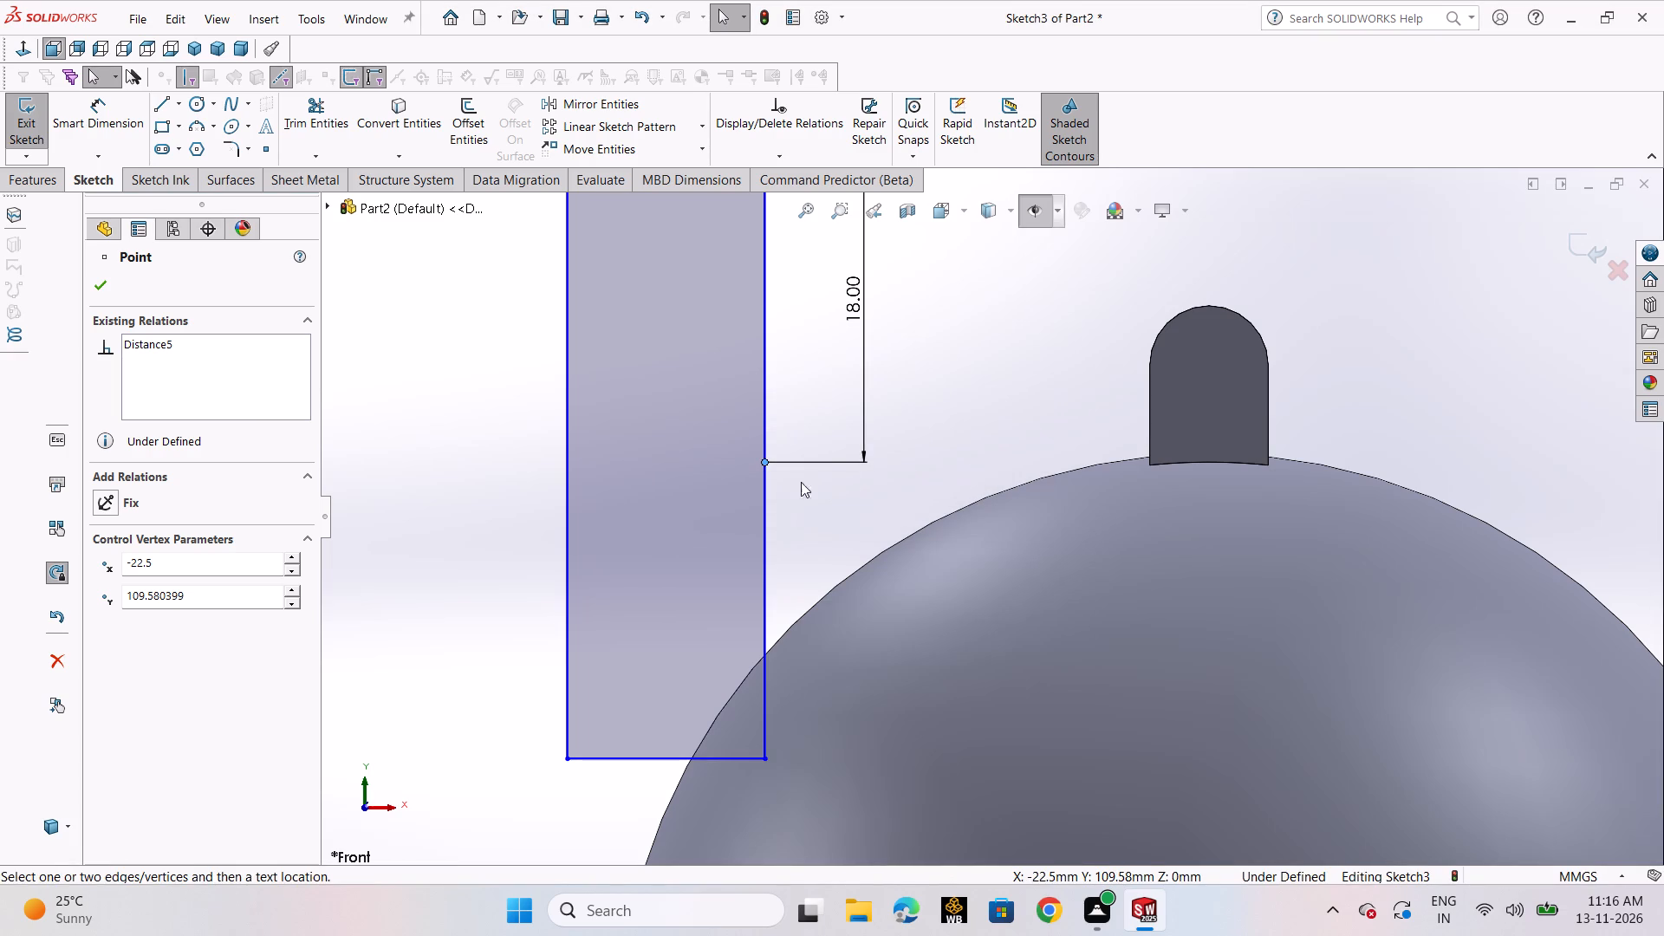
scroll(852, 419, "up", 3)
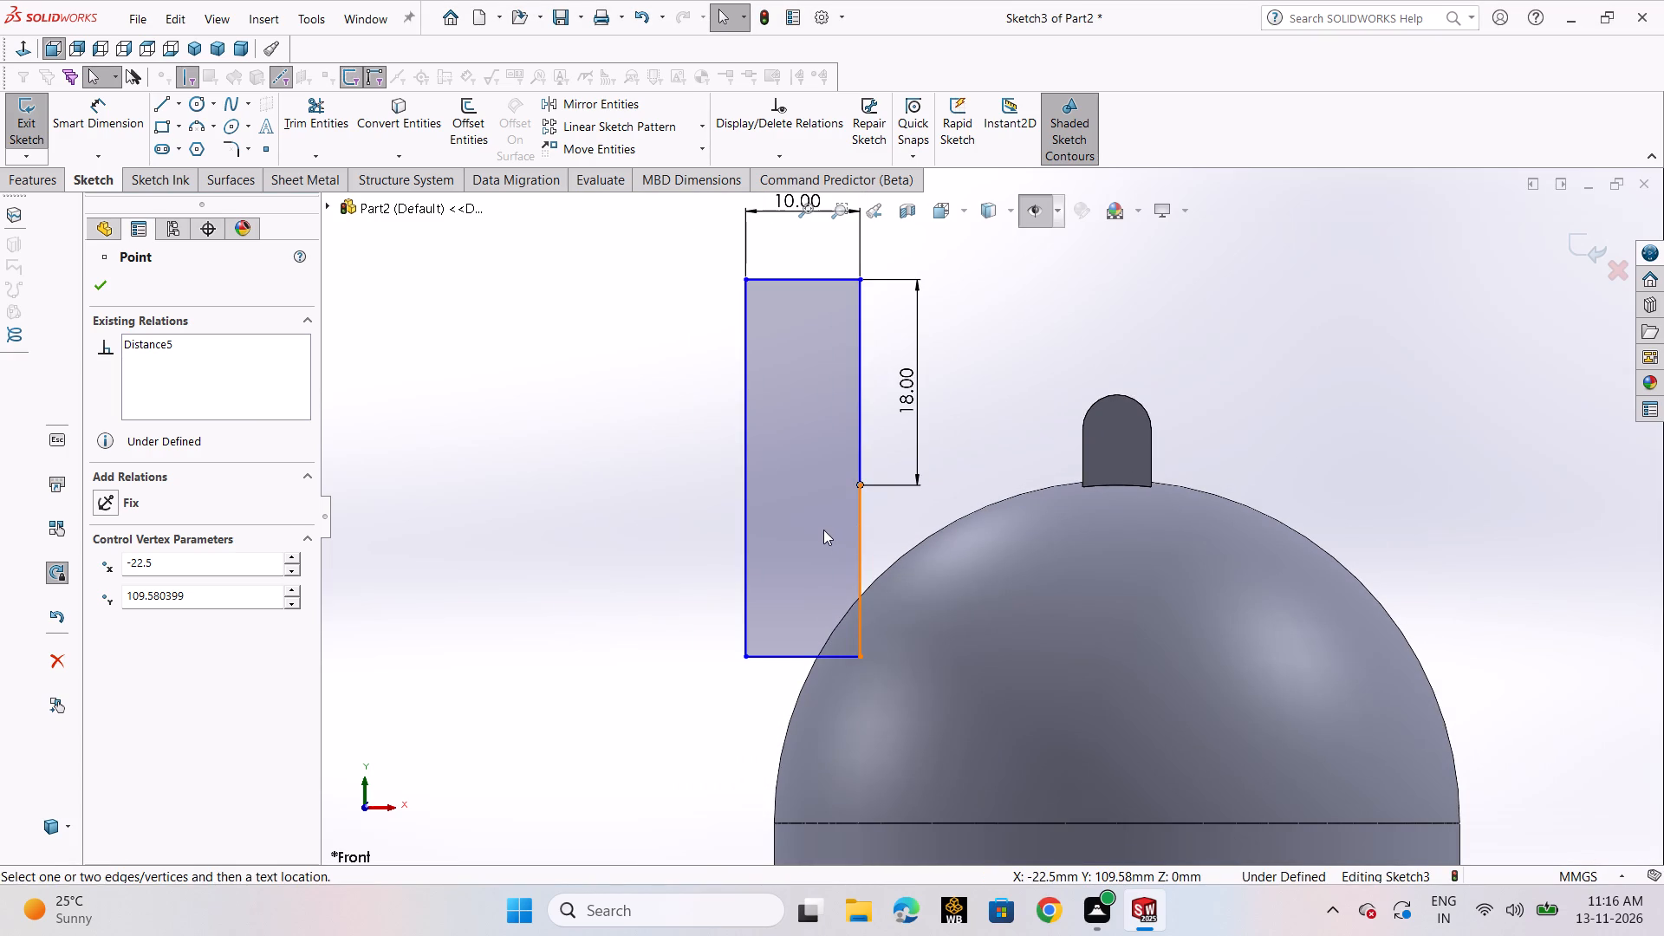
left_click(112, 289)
Dimension the distance between the rectangular profile's top and bottom edges as 35 mm.
left_click(911, 411)
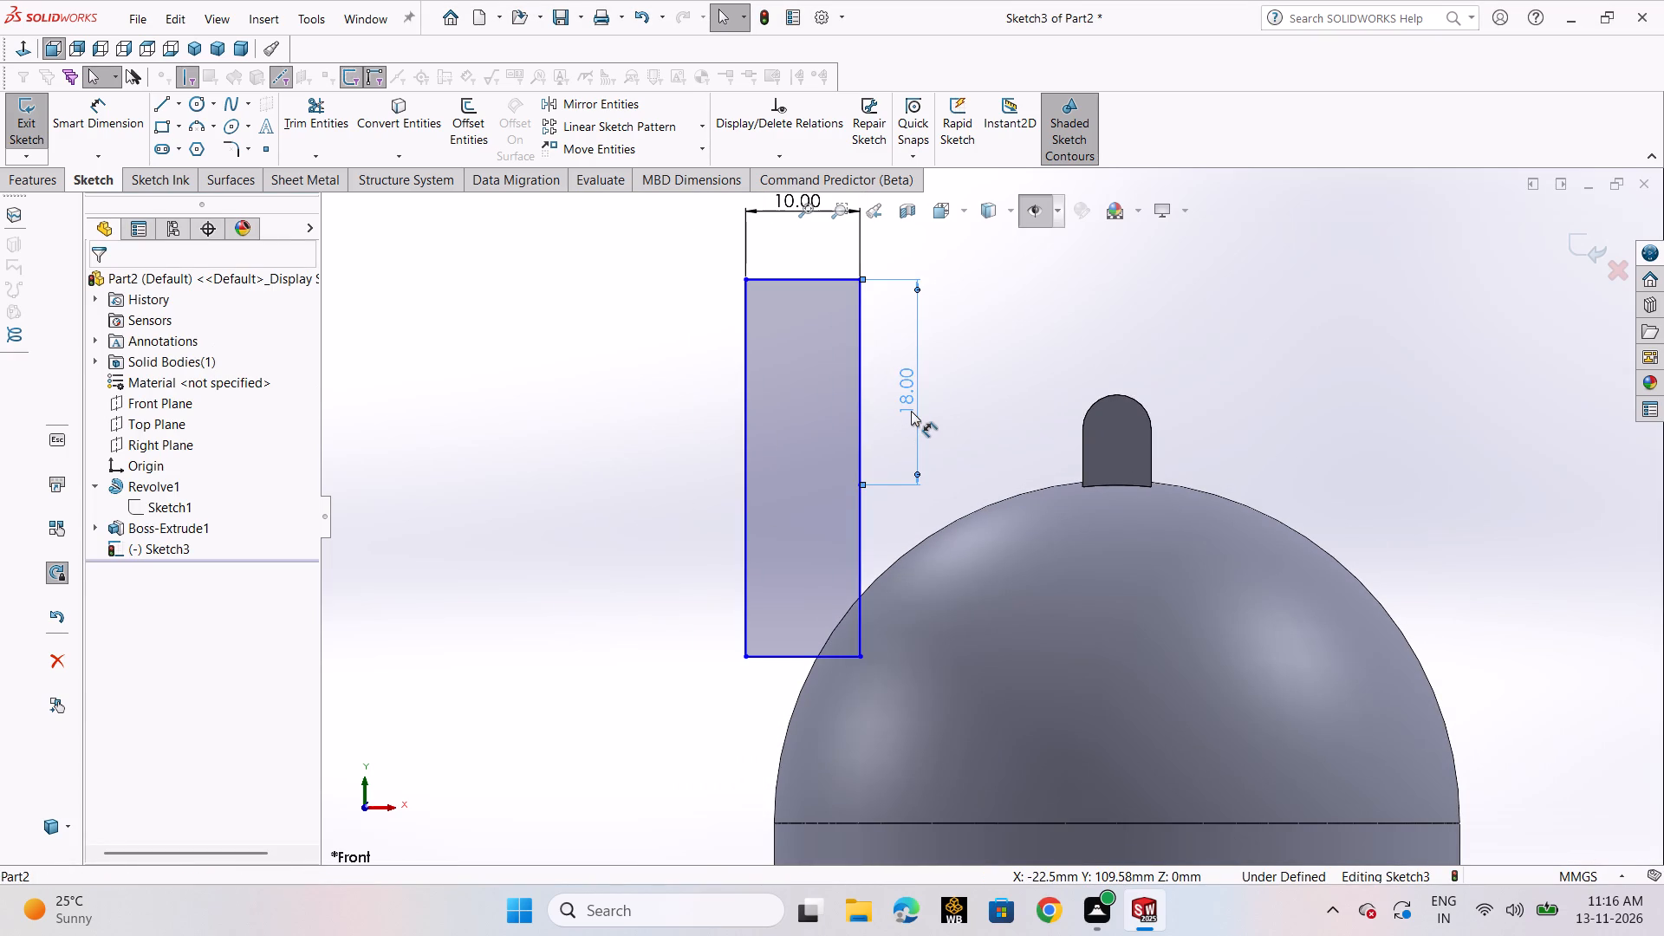
left_click(110, 133)
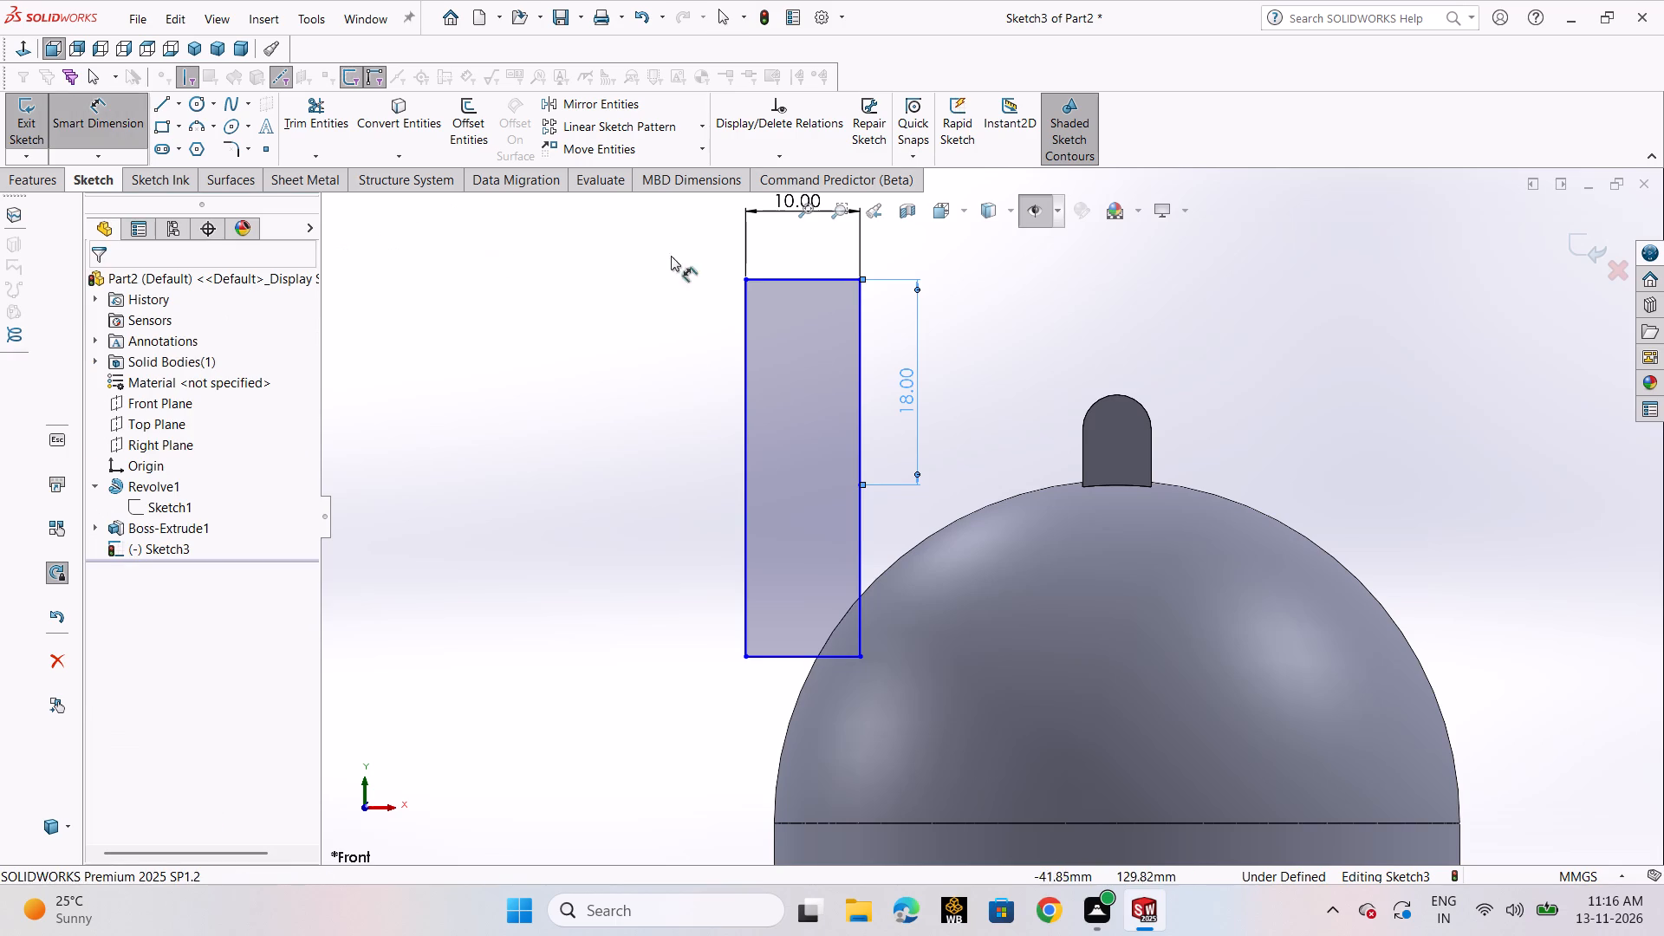
left_click(760, 280)
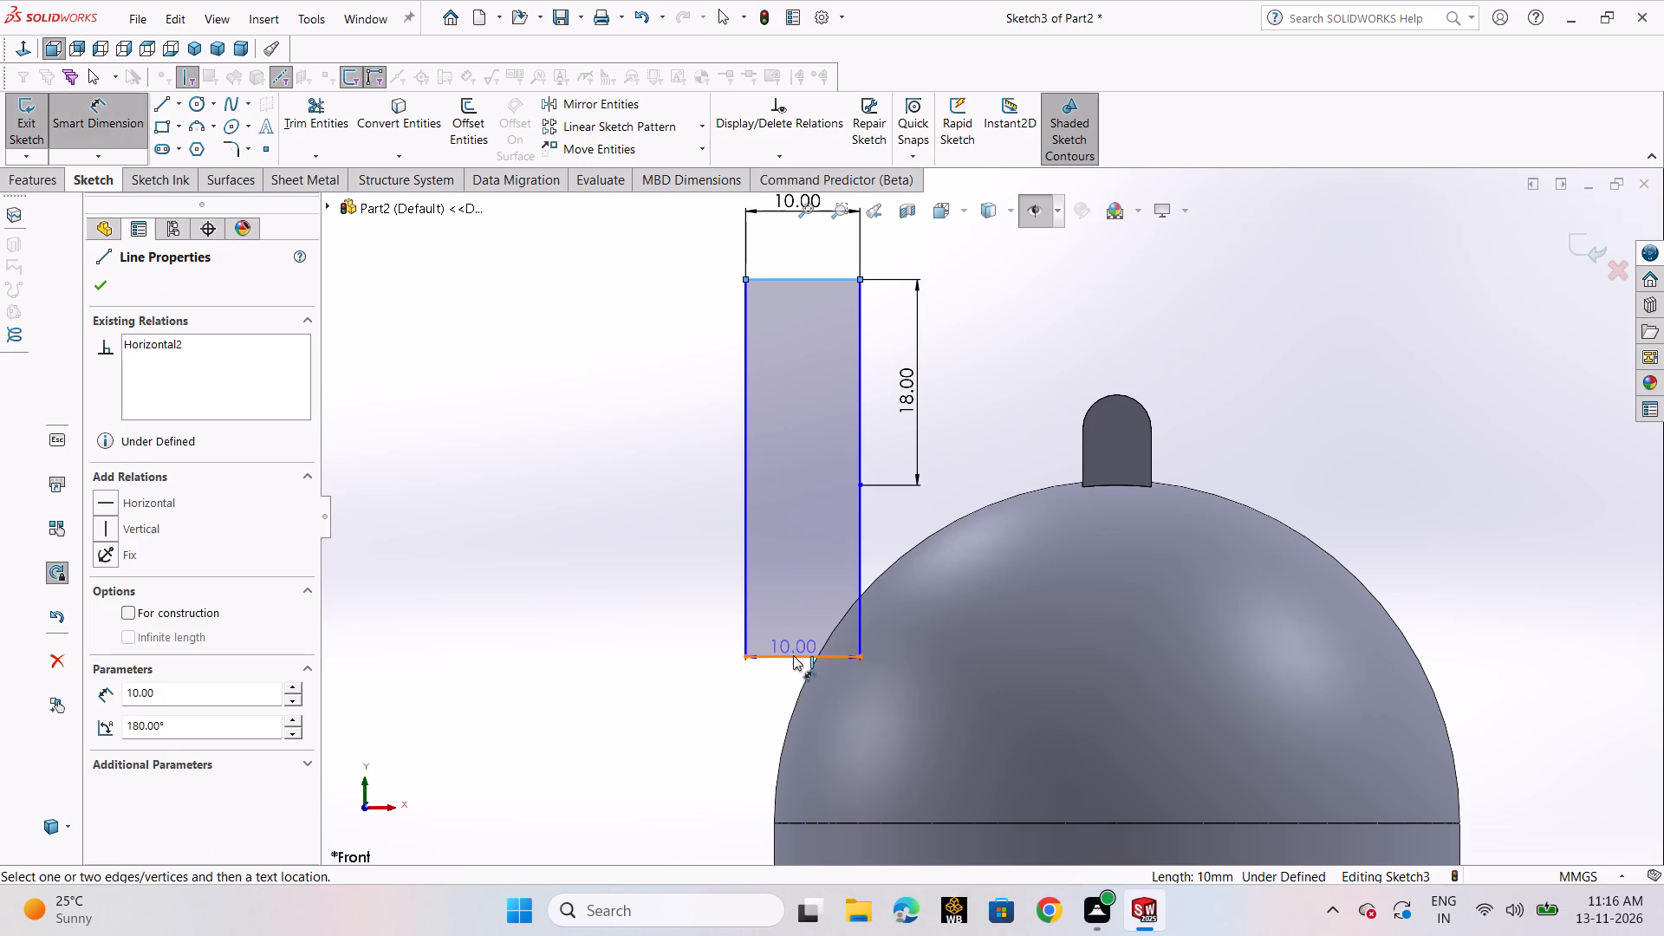
left_click(793, 655)
left_click(586, 560)
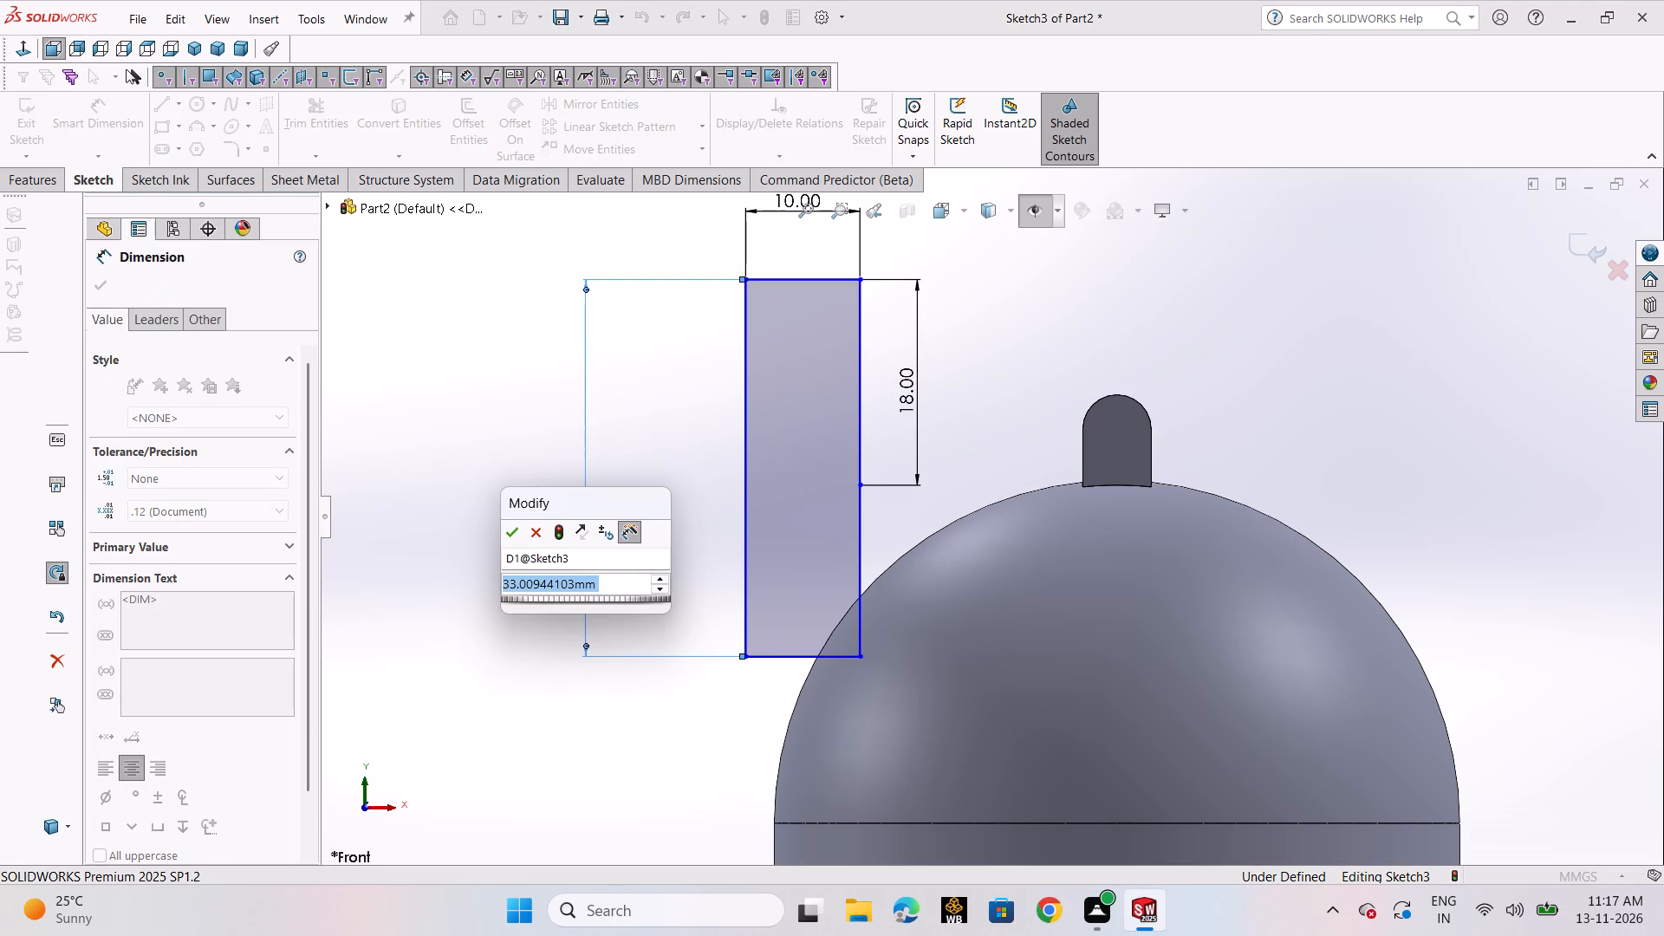
type("35")
key("Return")
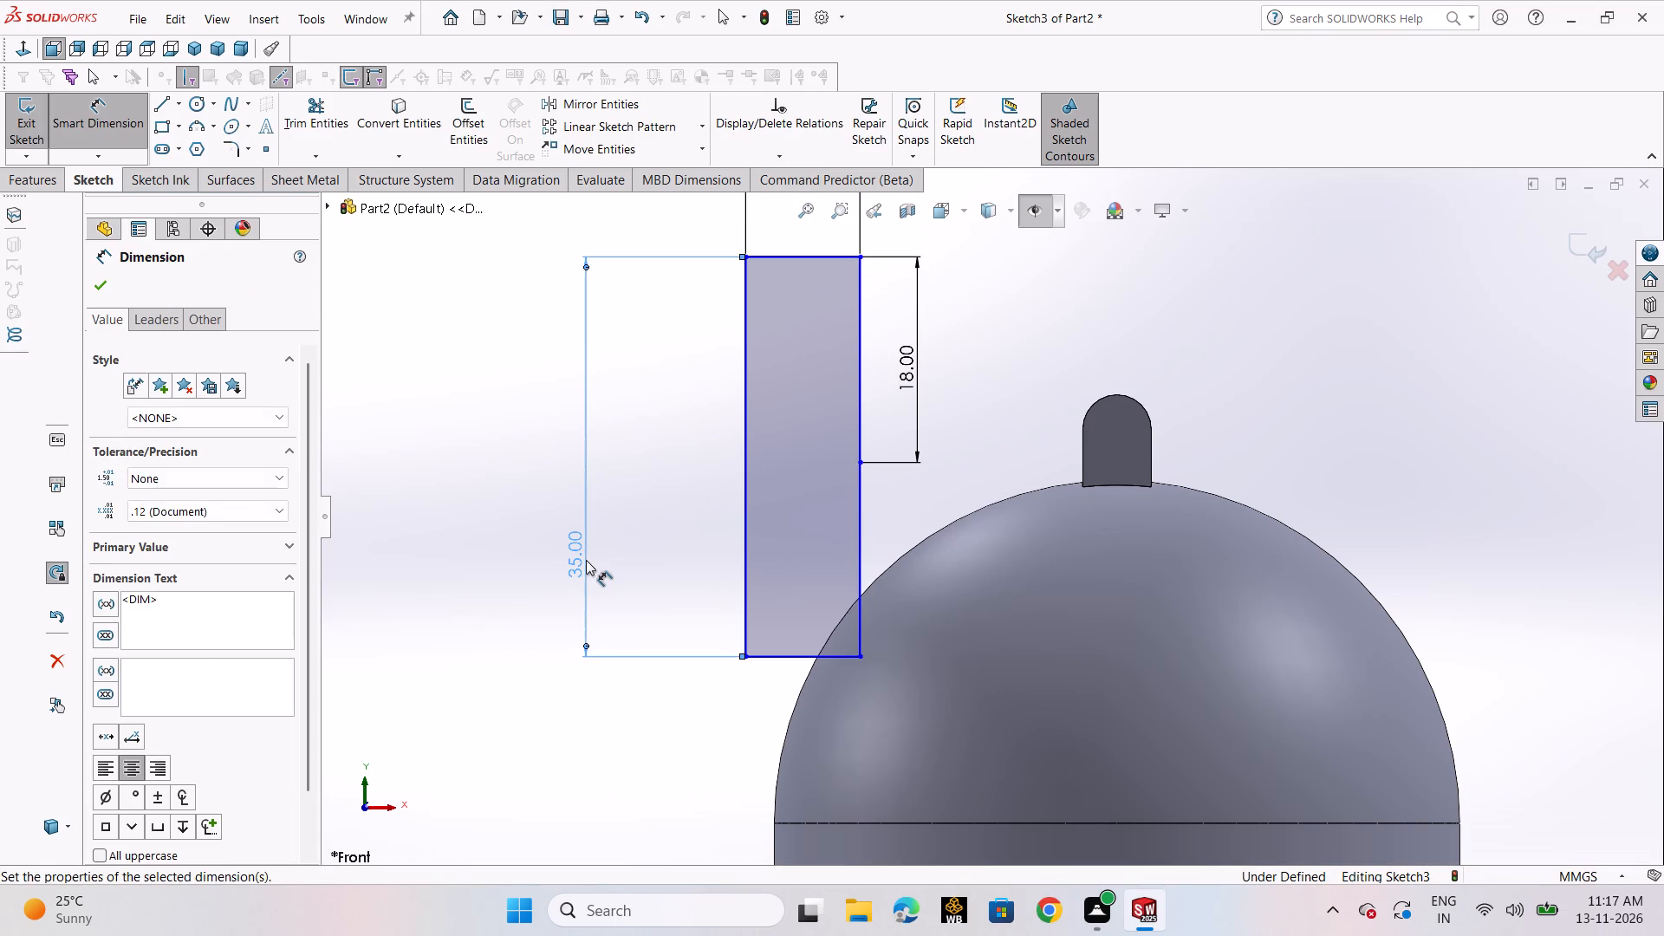
left_click(101, 277)
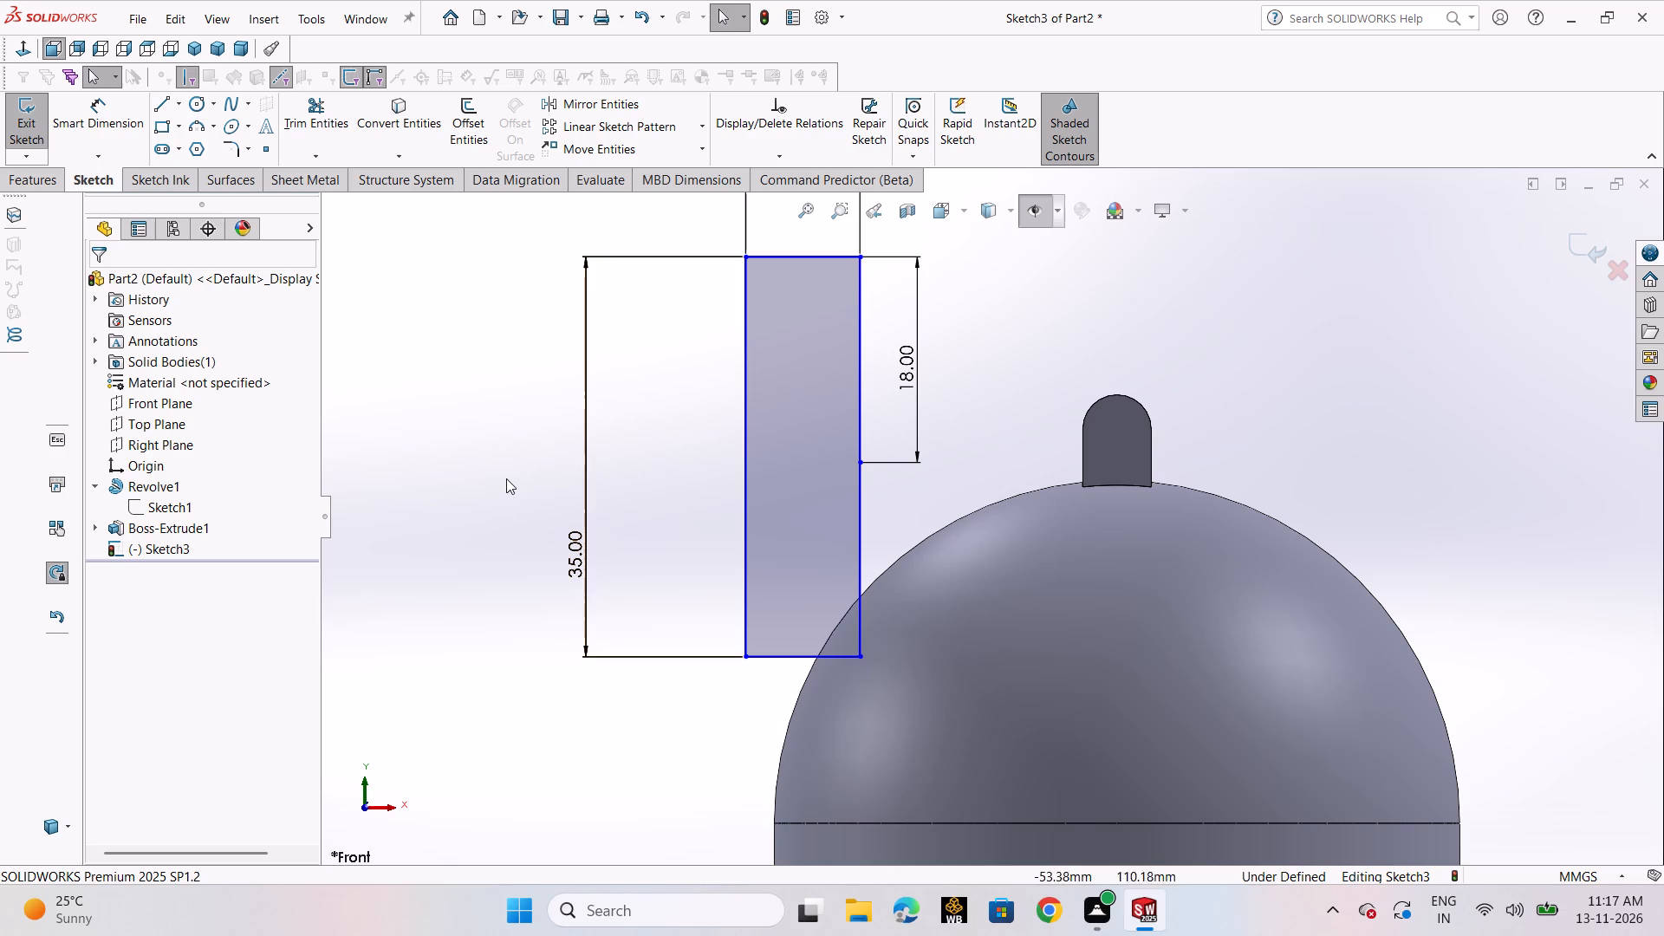
left_click(506, 478)
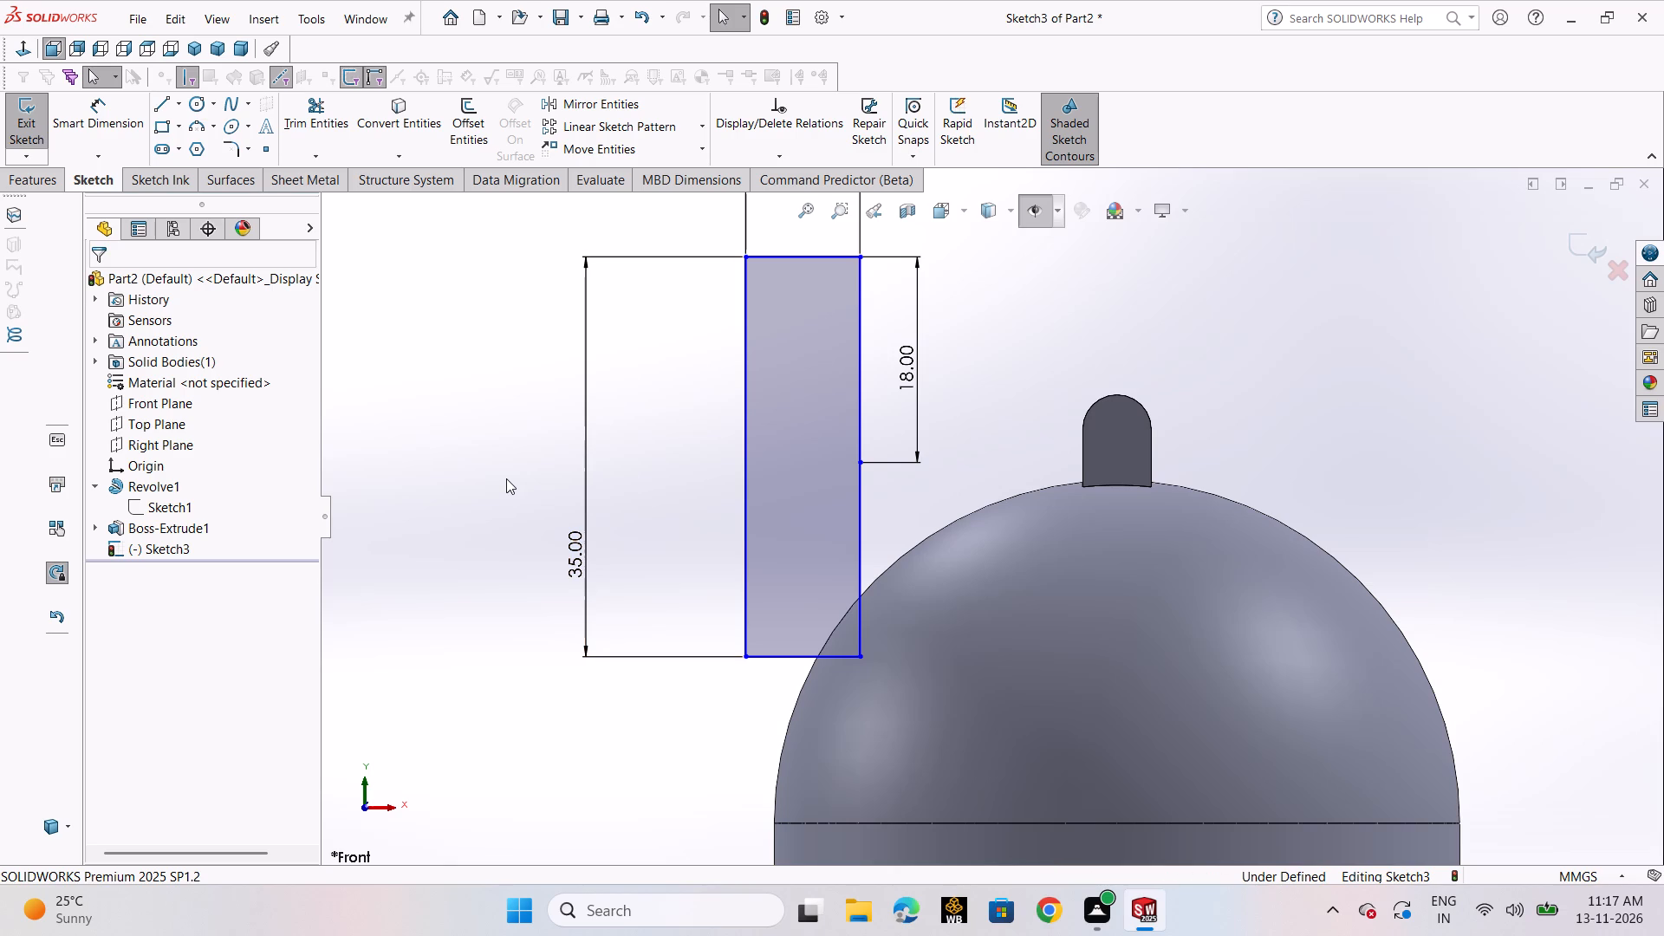
Set the rectangular profile's overall height dimension to 18+18 mm.
double_click(577, 565)
type("18+18")
key("Return")
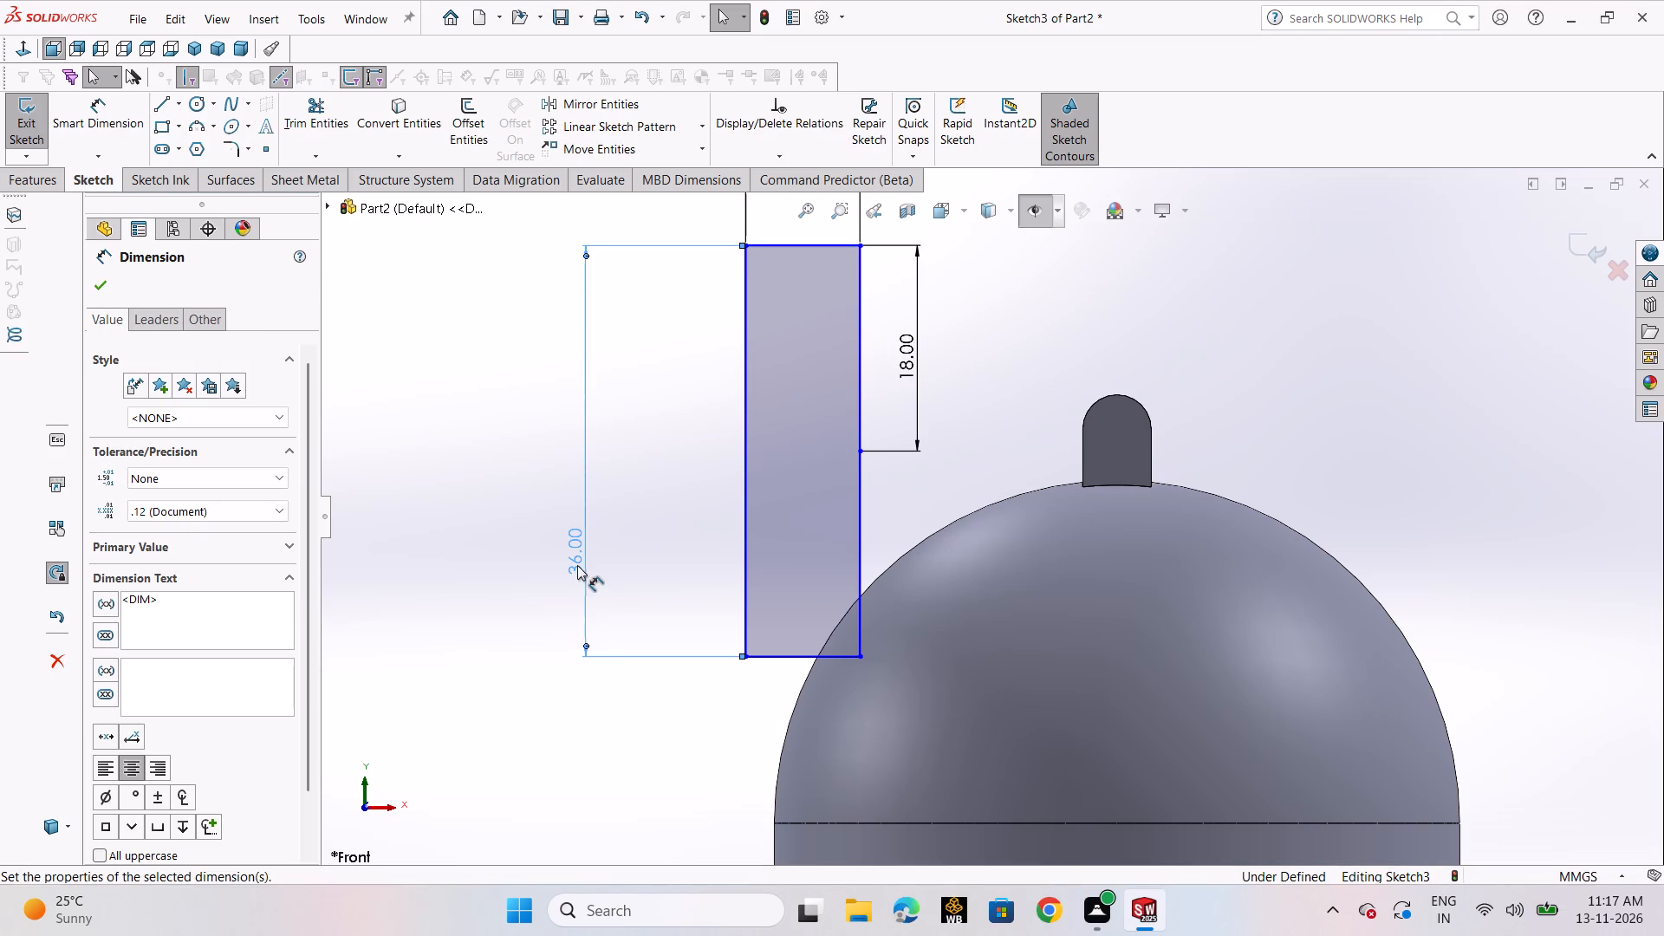
left_click(107, 291)
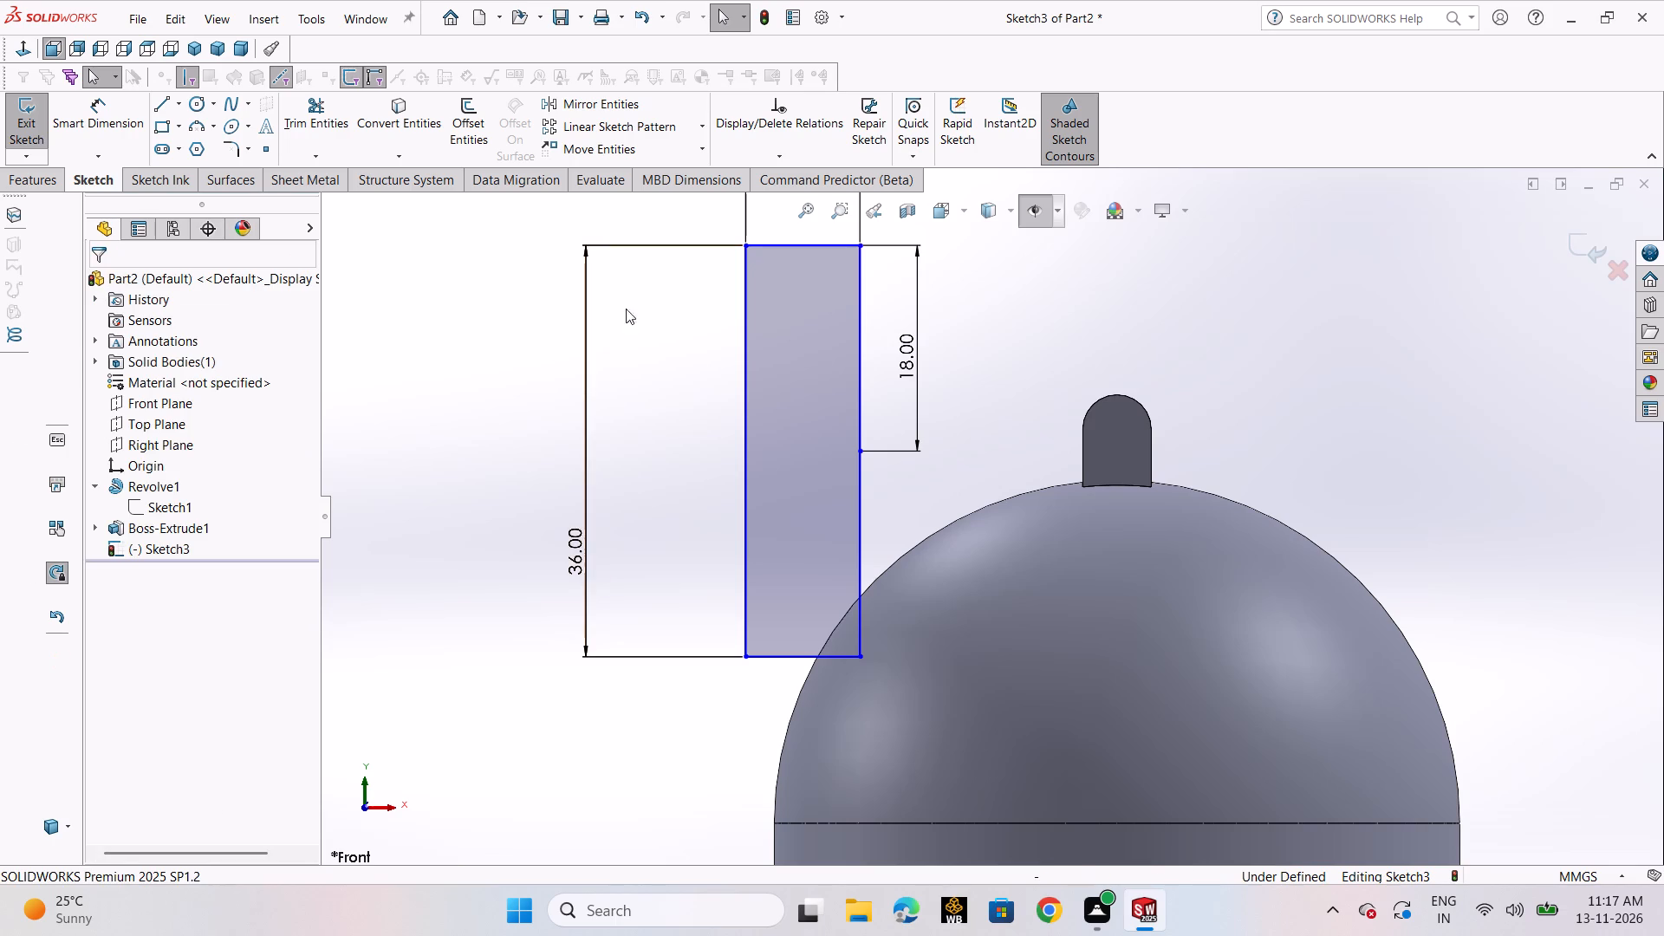
Delete the 18 mm dimension on the upper part of the rectangular profile's inner vertical side.
left_click(914, 365)
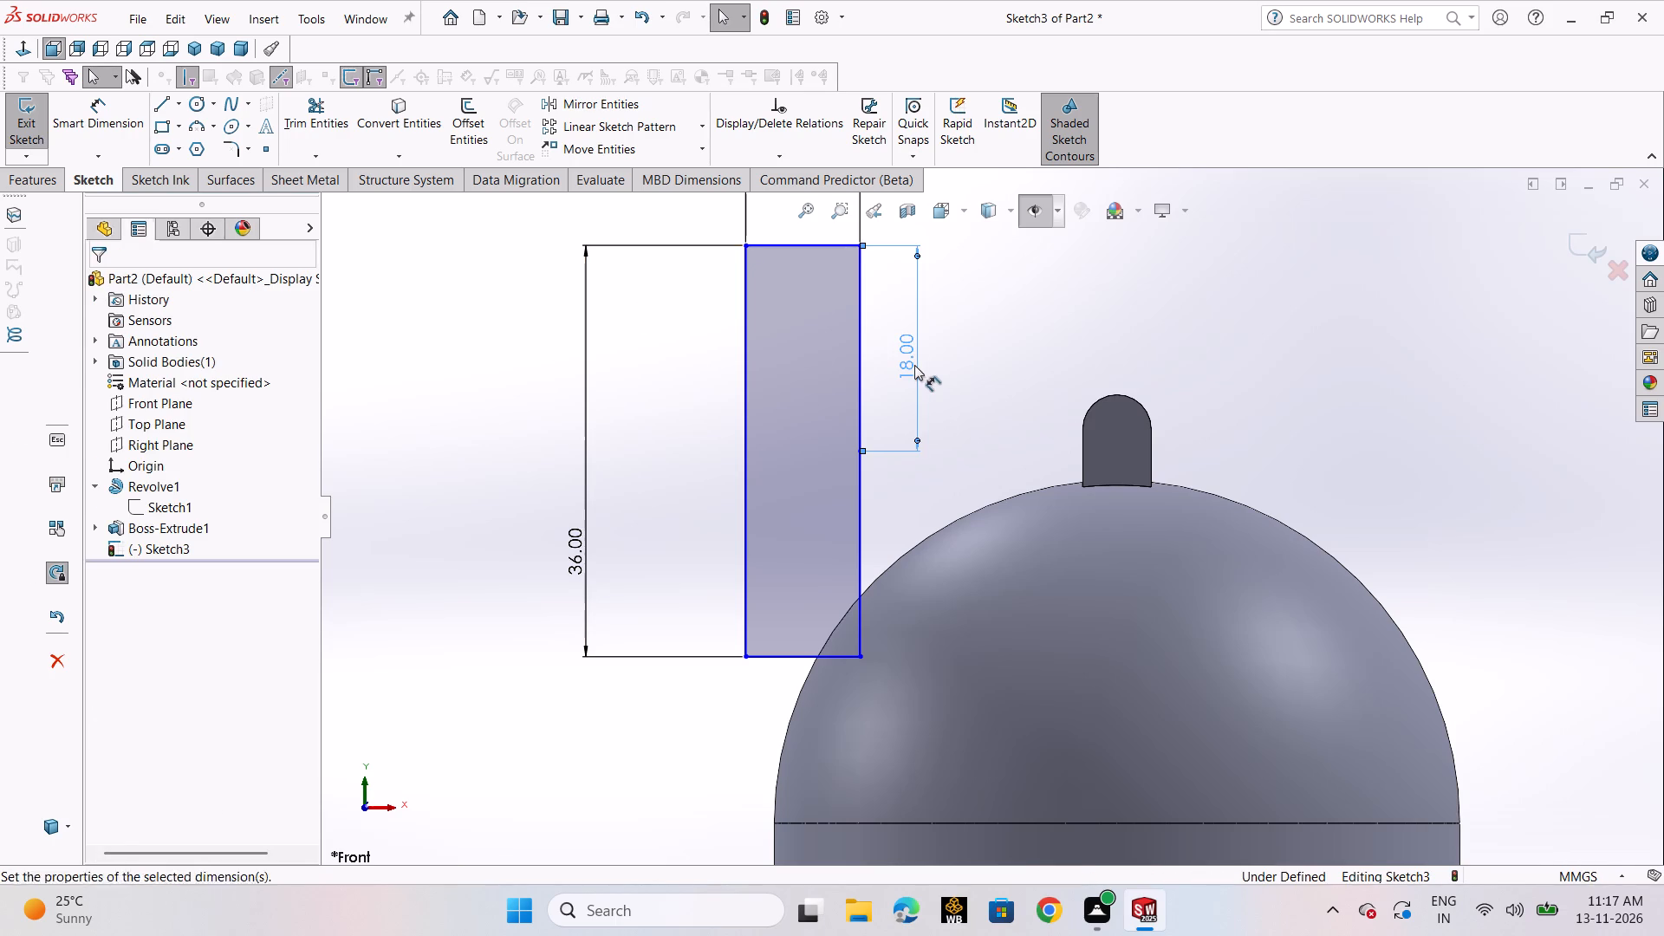
key("Delete")
Delete the lower segment of the rectangle's inner vertical side and extend the upper segment down to the bottom corner.
left_click(861, 485)
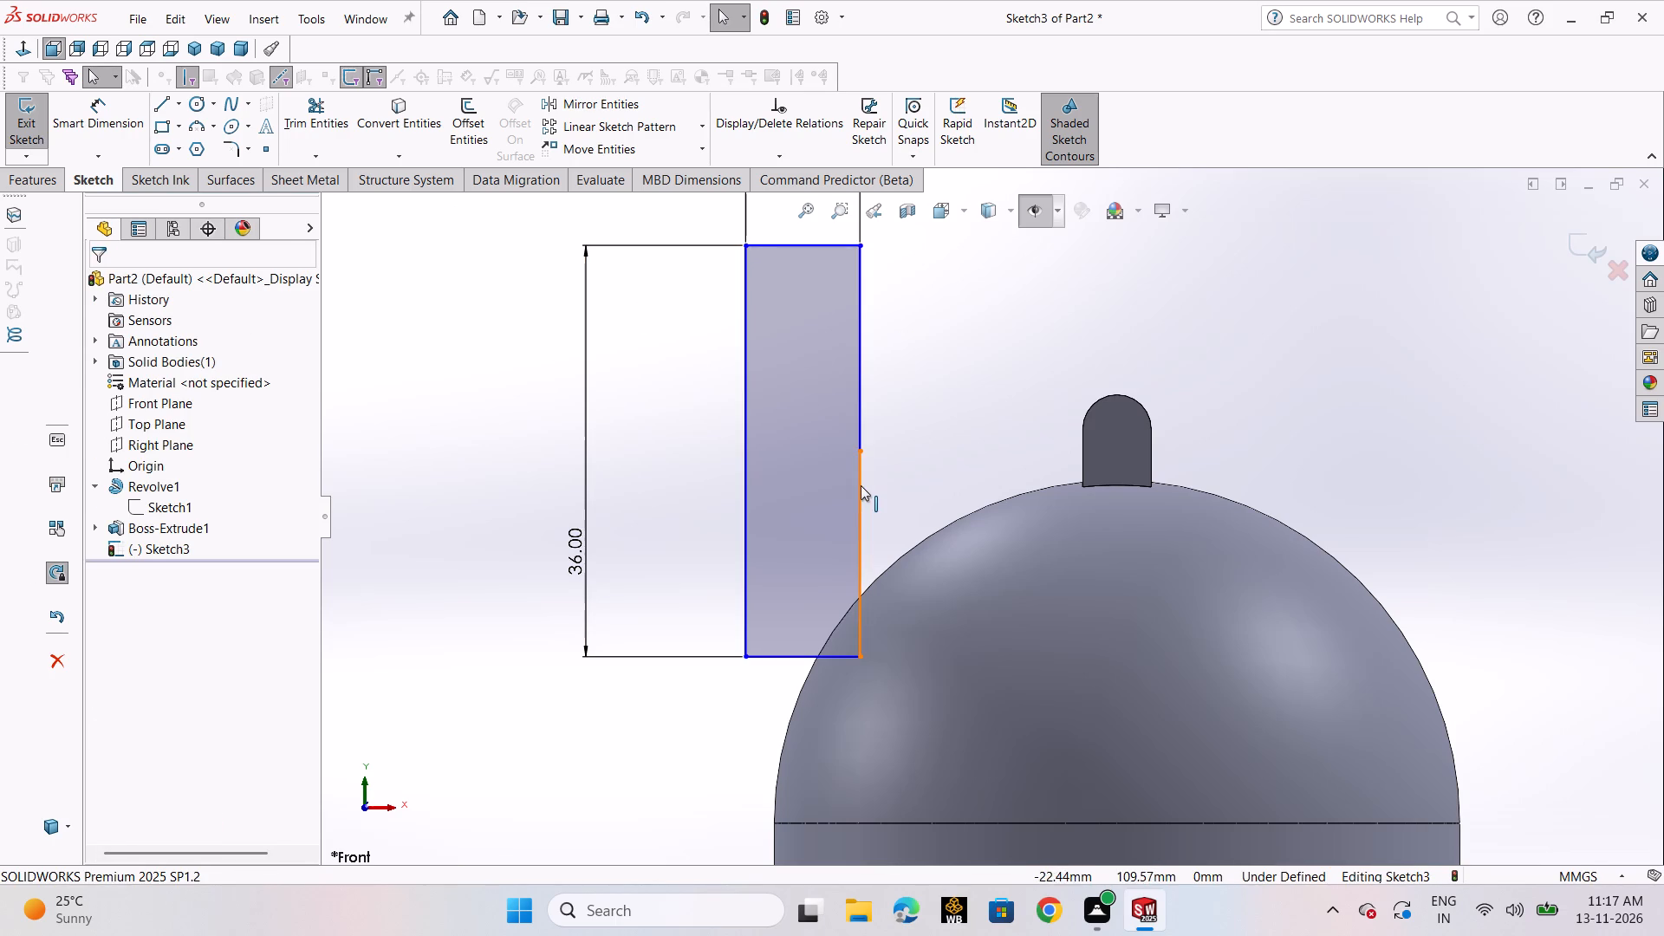
key("Delete")
key("Delete")
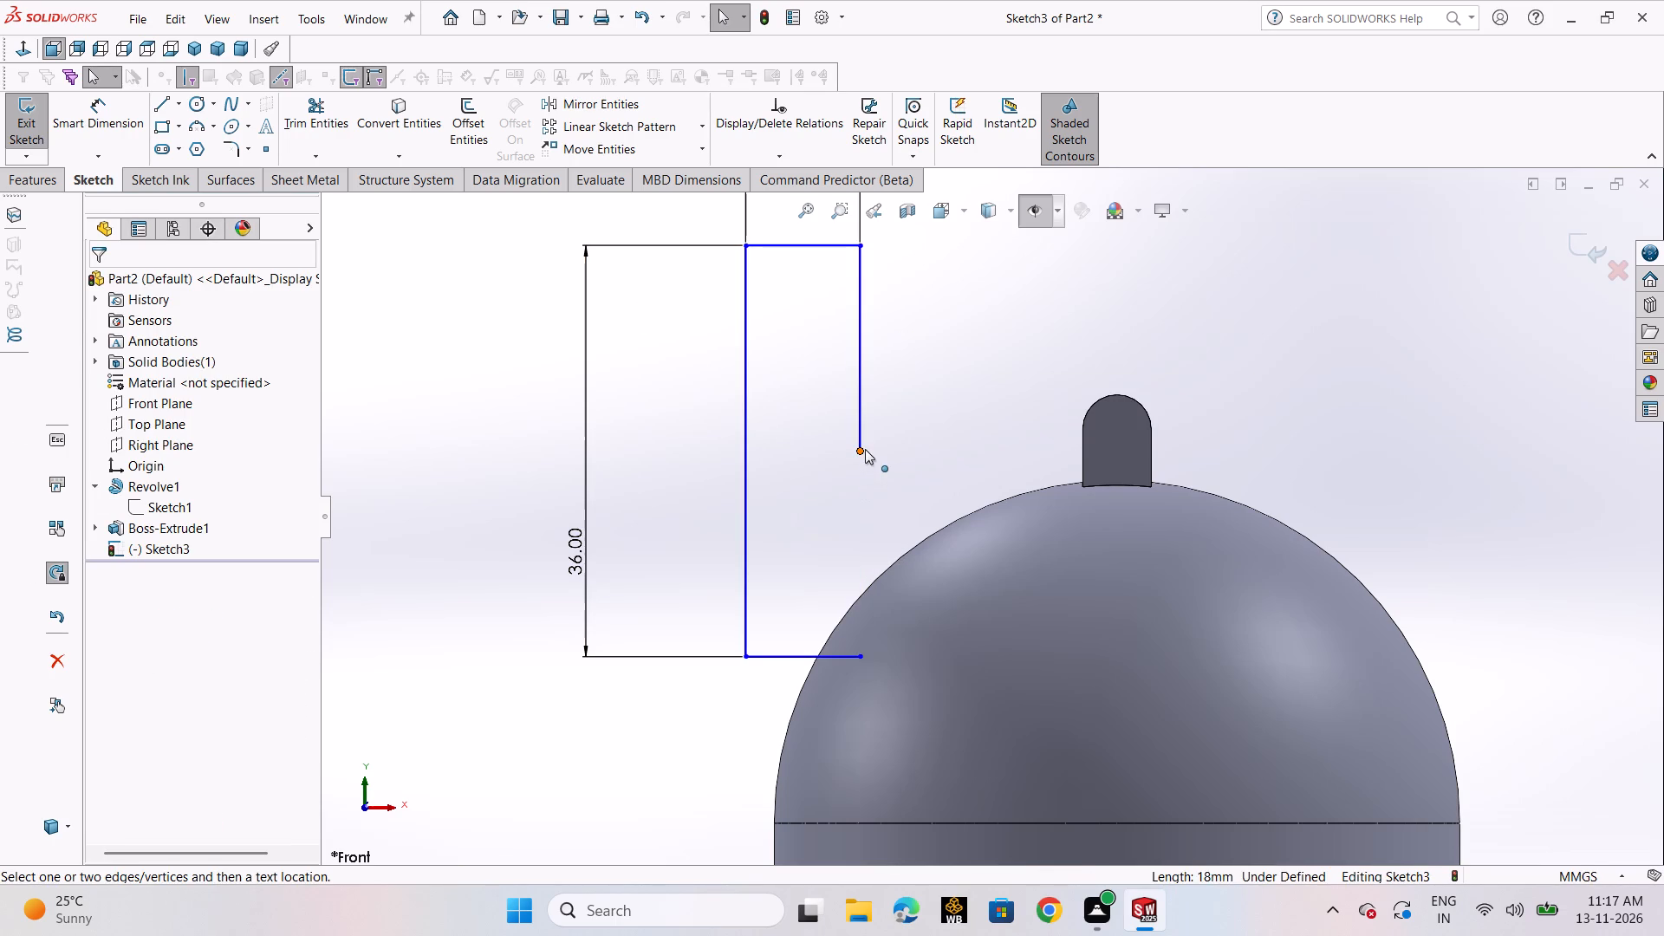
left_click_drag(865, 449, 864, 654)
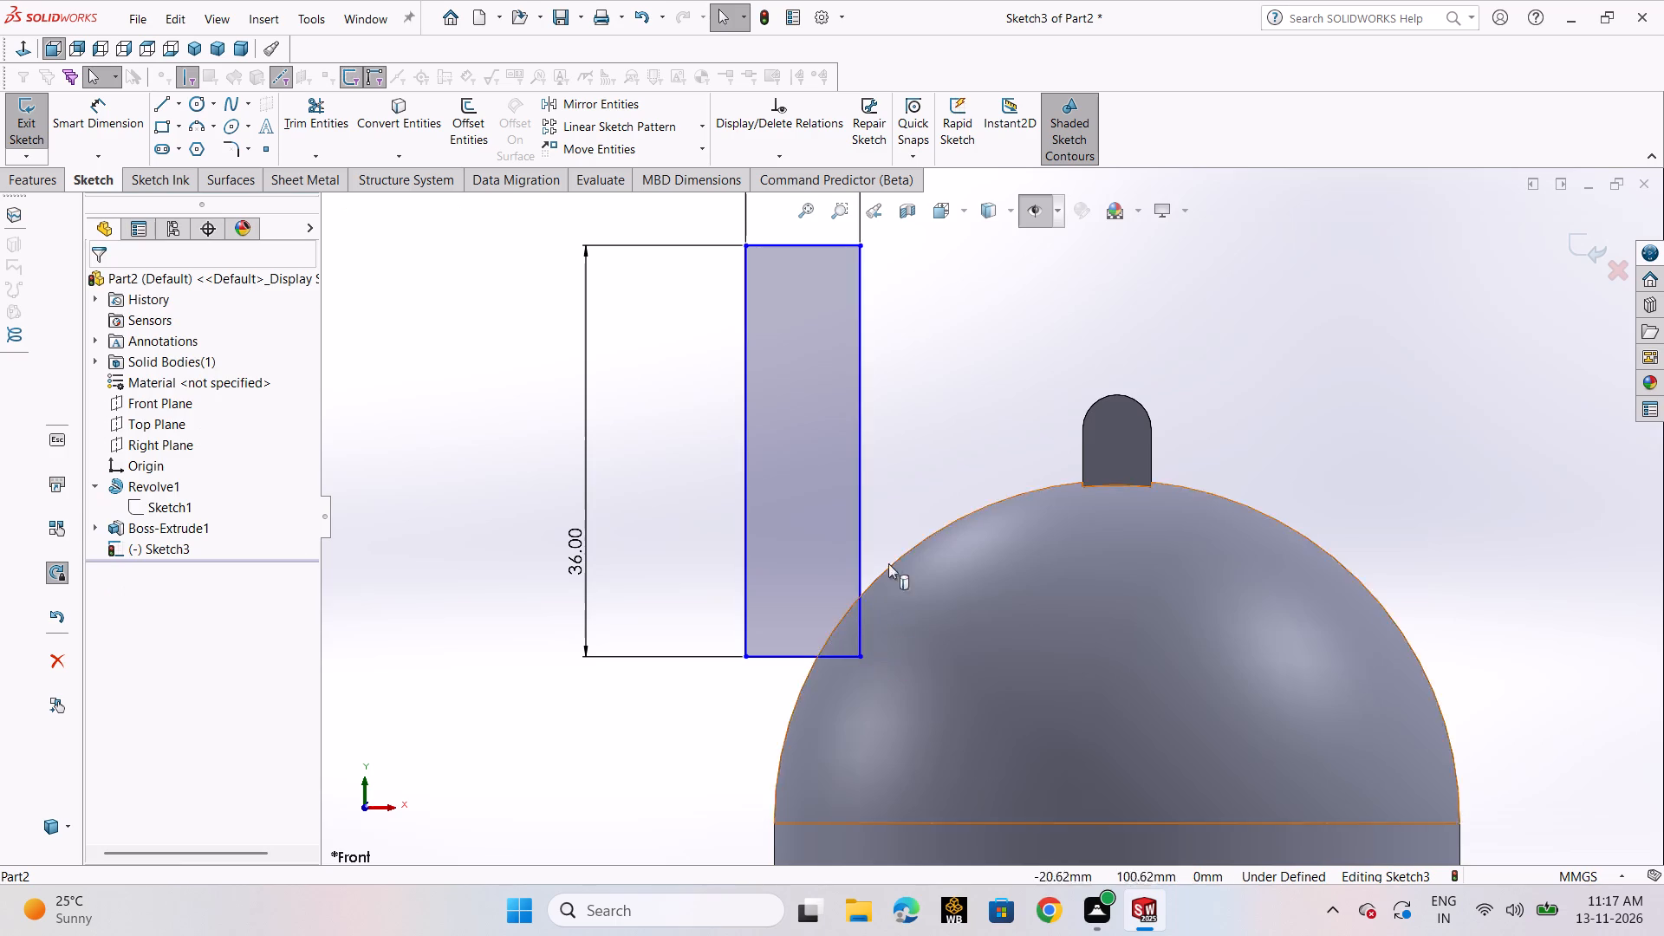
left_click(926, 512)
Dimension the horizontal distance between the rectangle's inner vertical side and the midpoint of the tab's base edge.
left_click(145, 125)
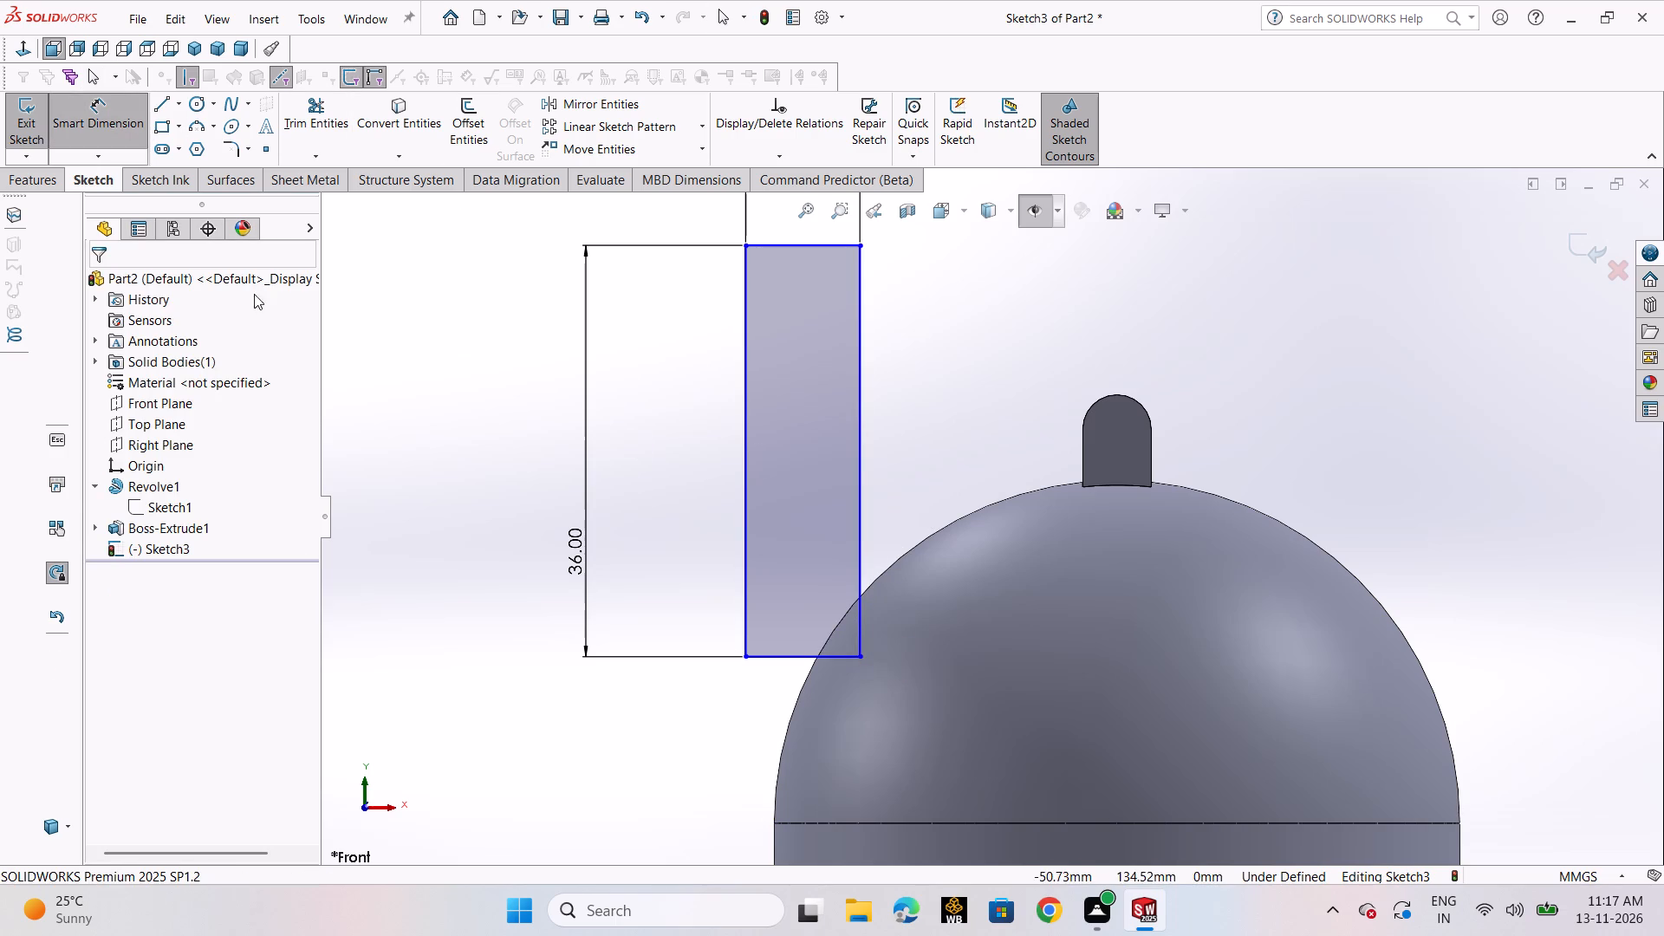
left_click(859, 449)
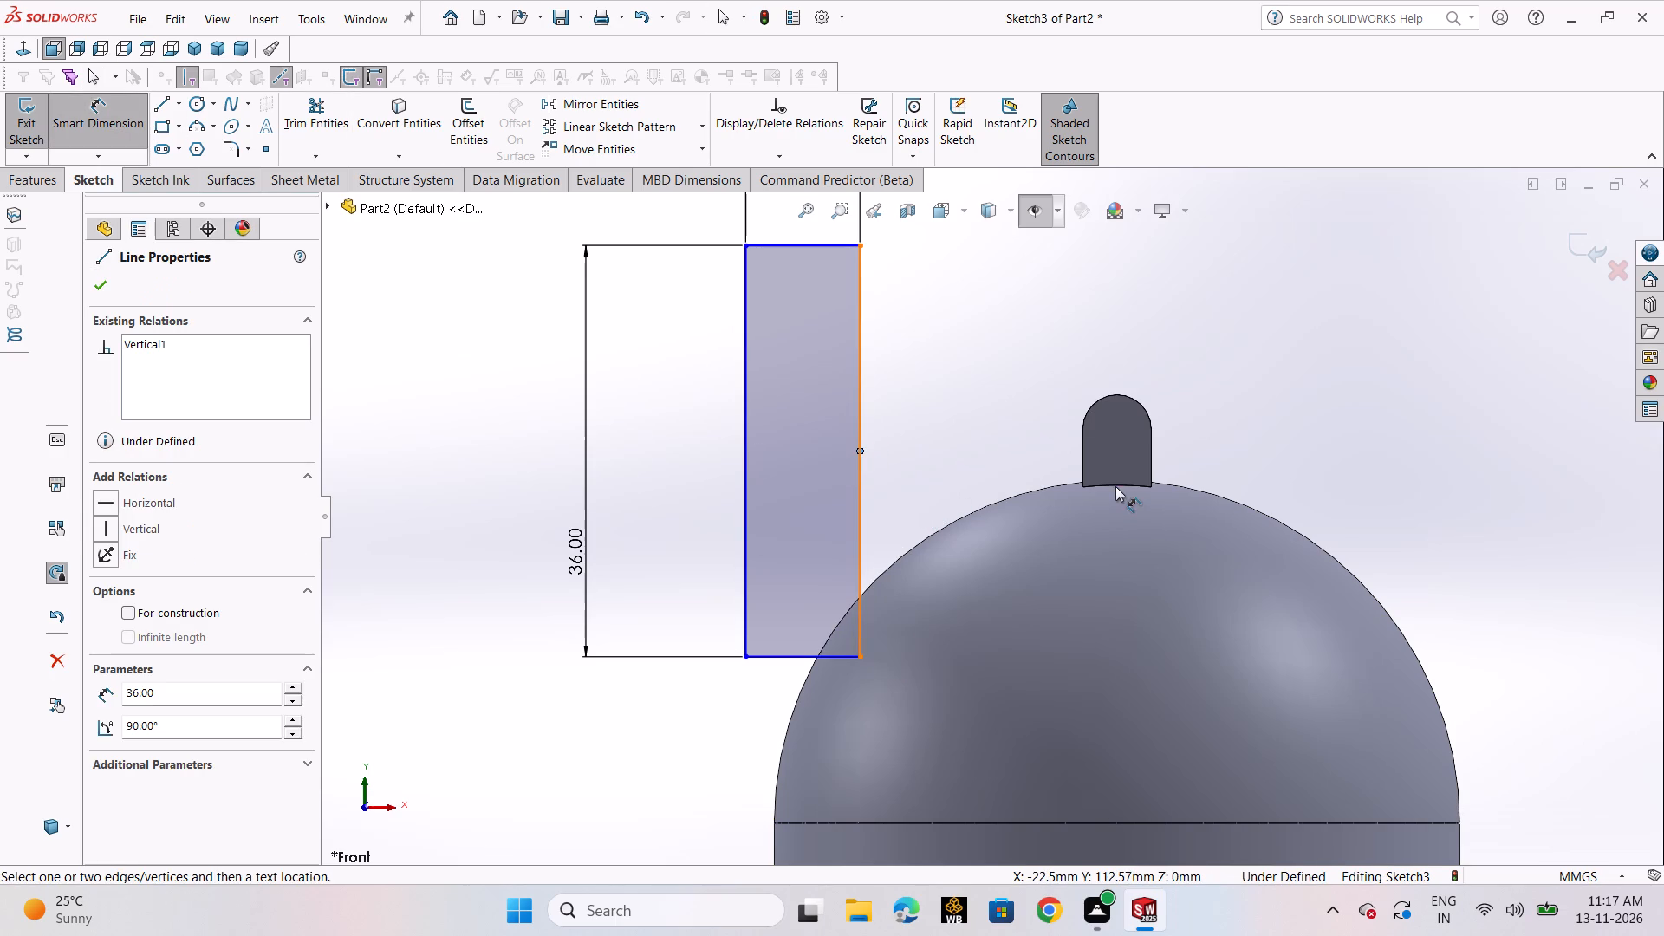
left_click(1115, 484)
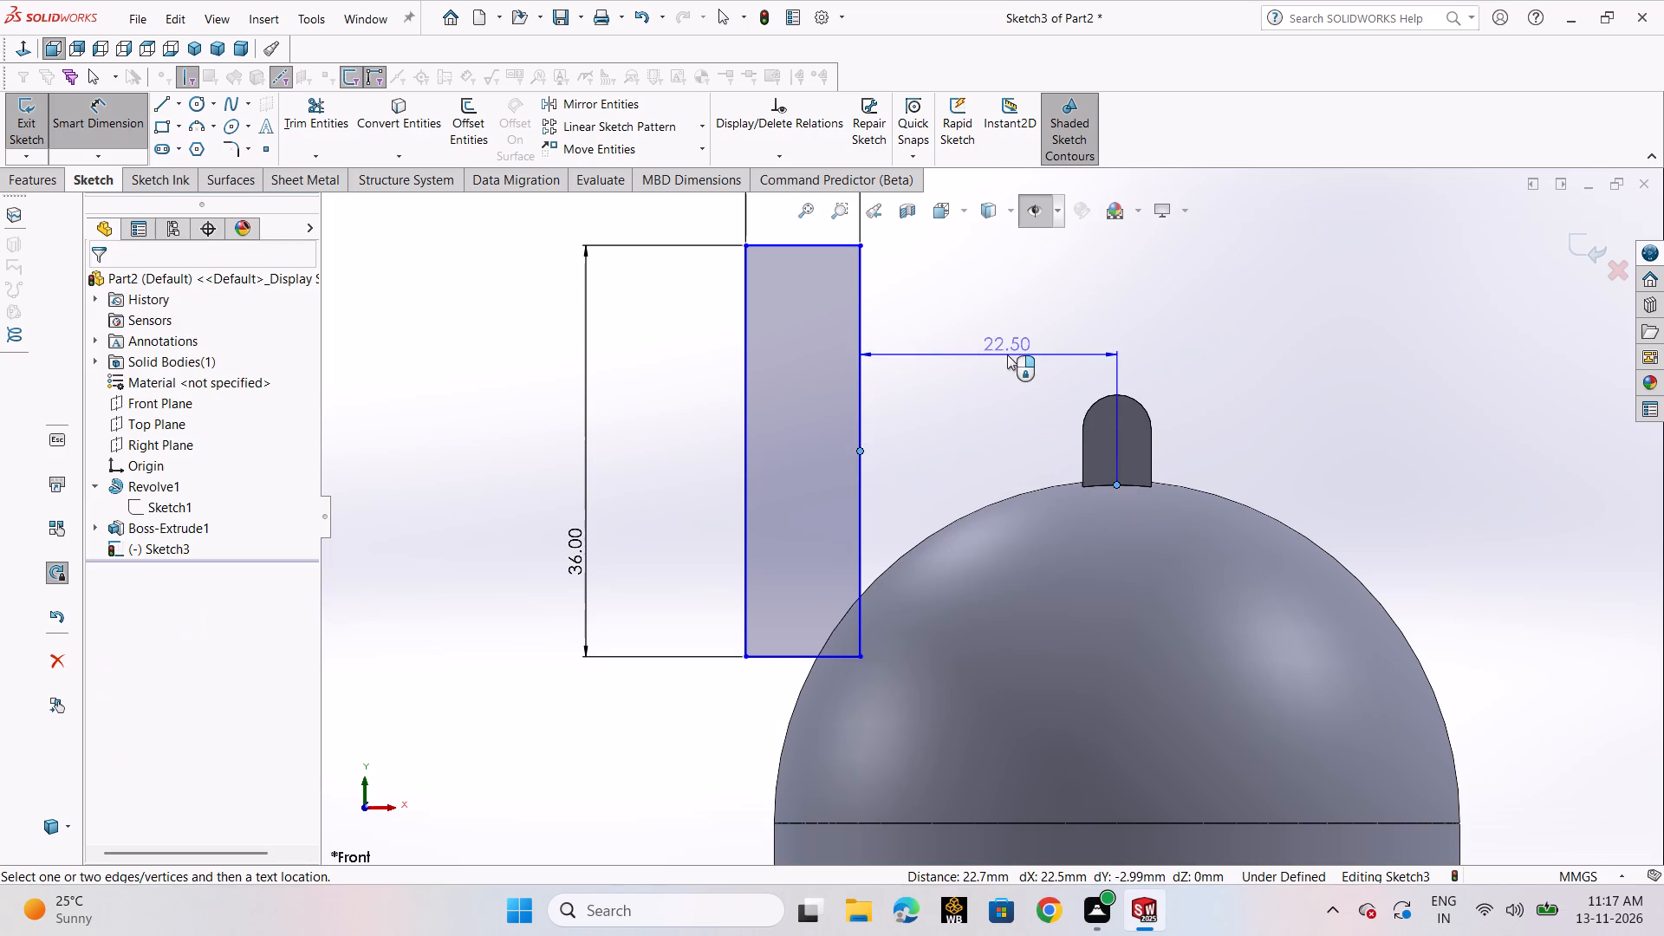
left_click(1009, 351)
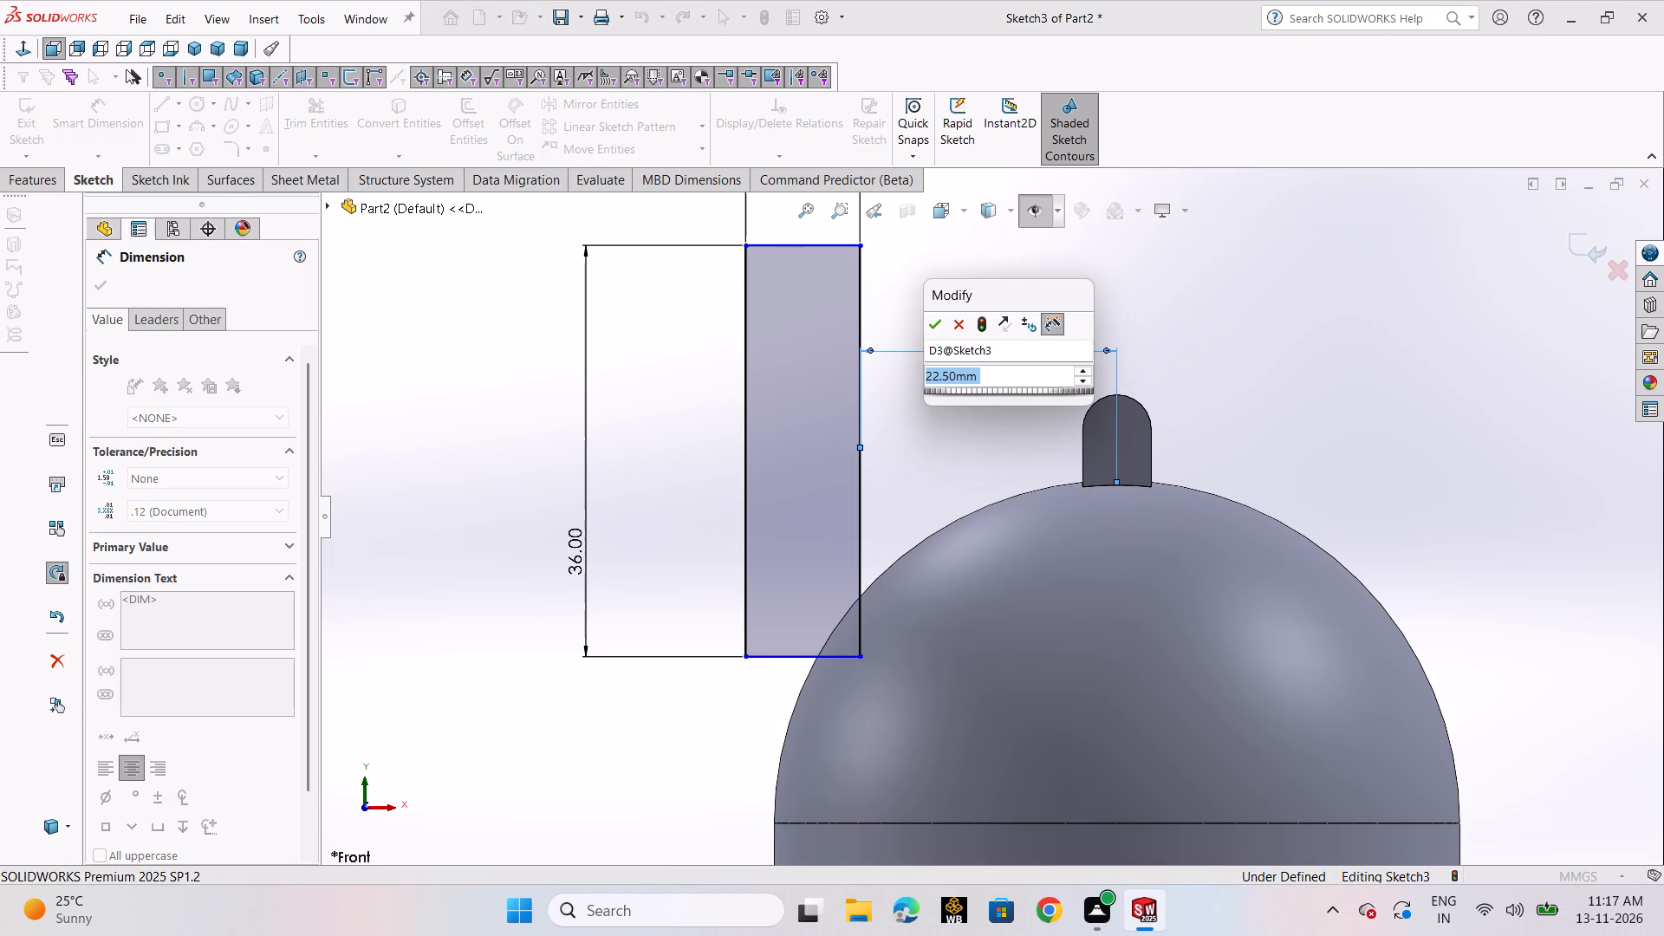
key("Return")
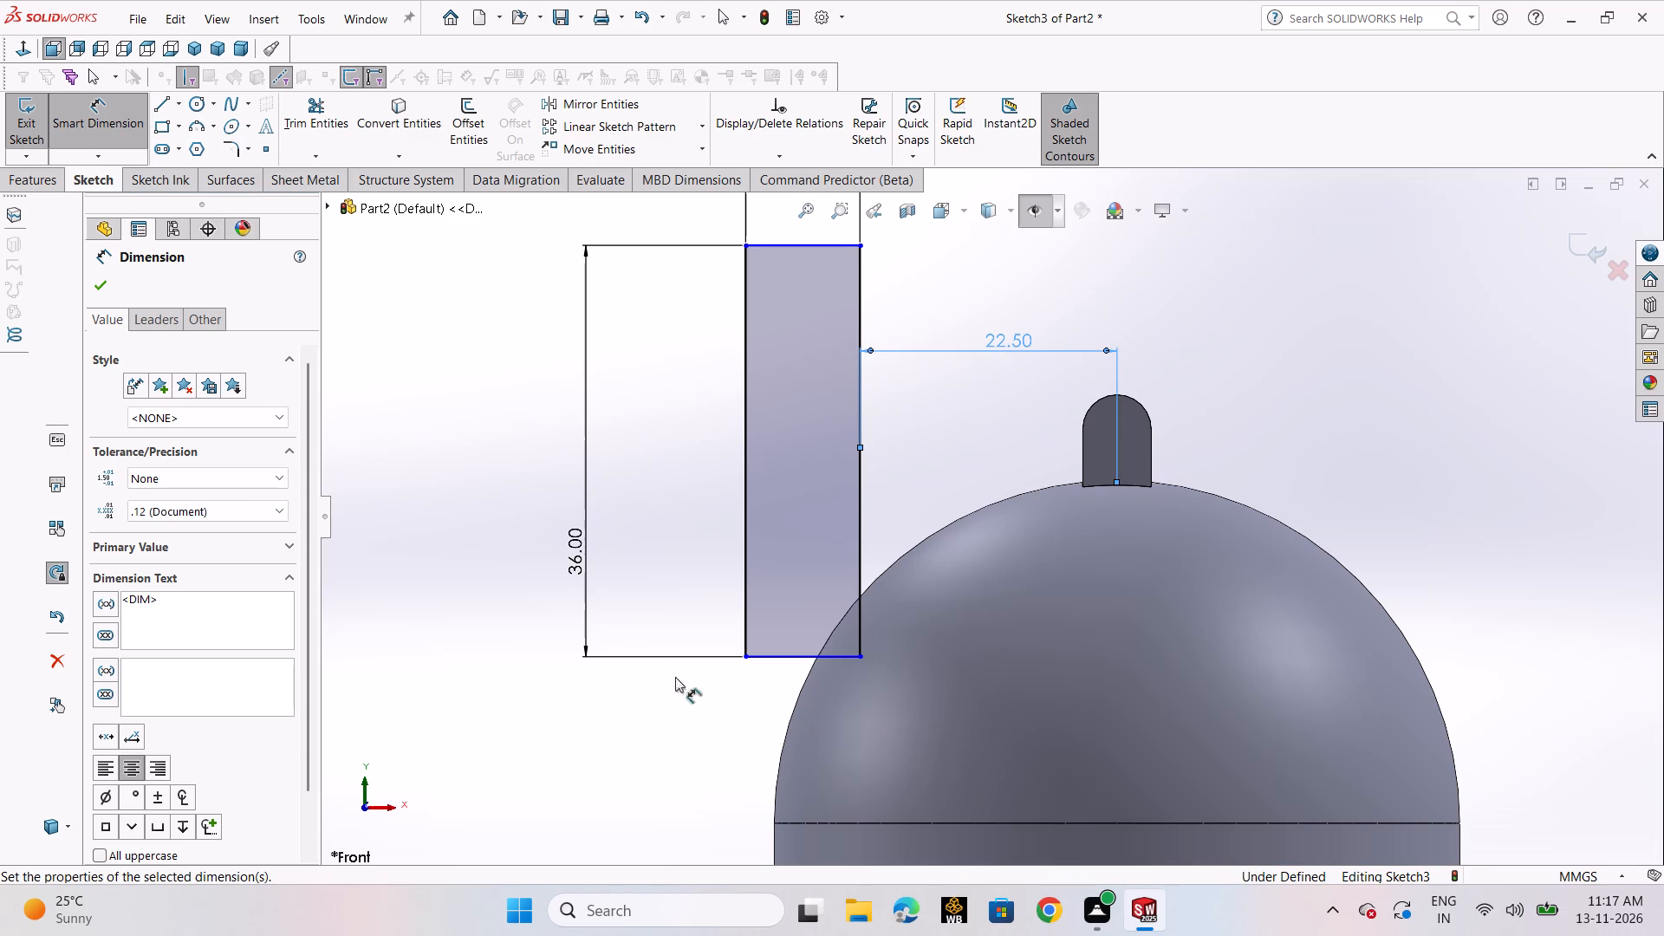
left_click(97, 294)
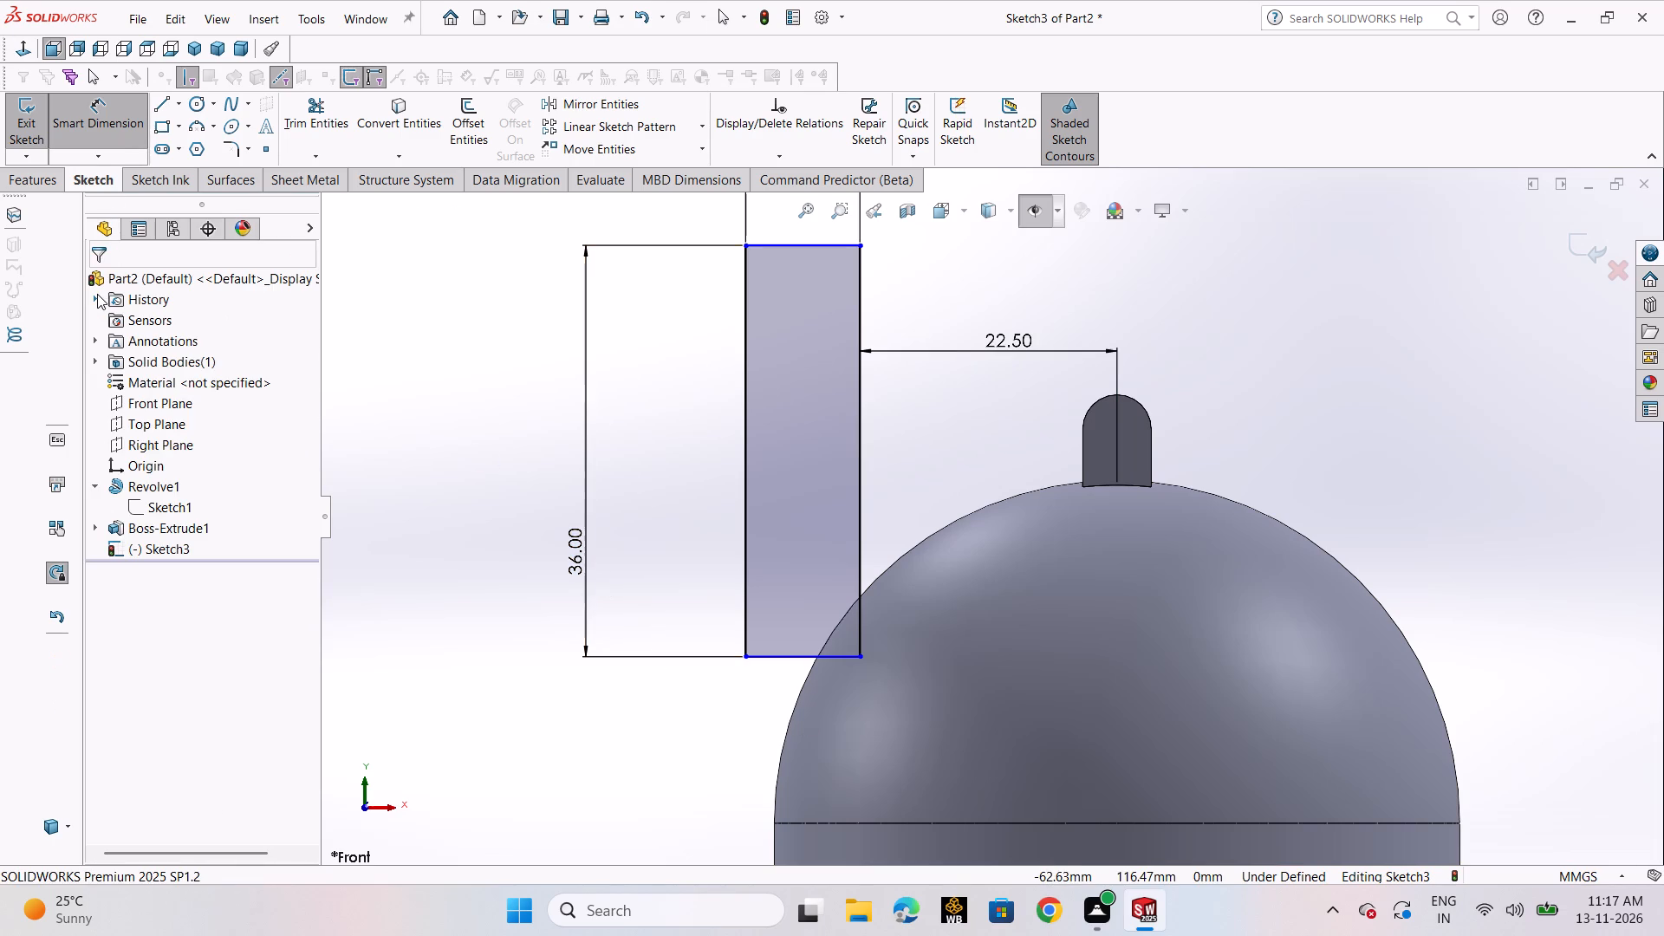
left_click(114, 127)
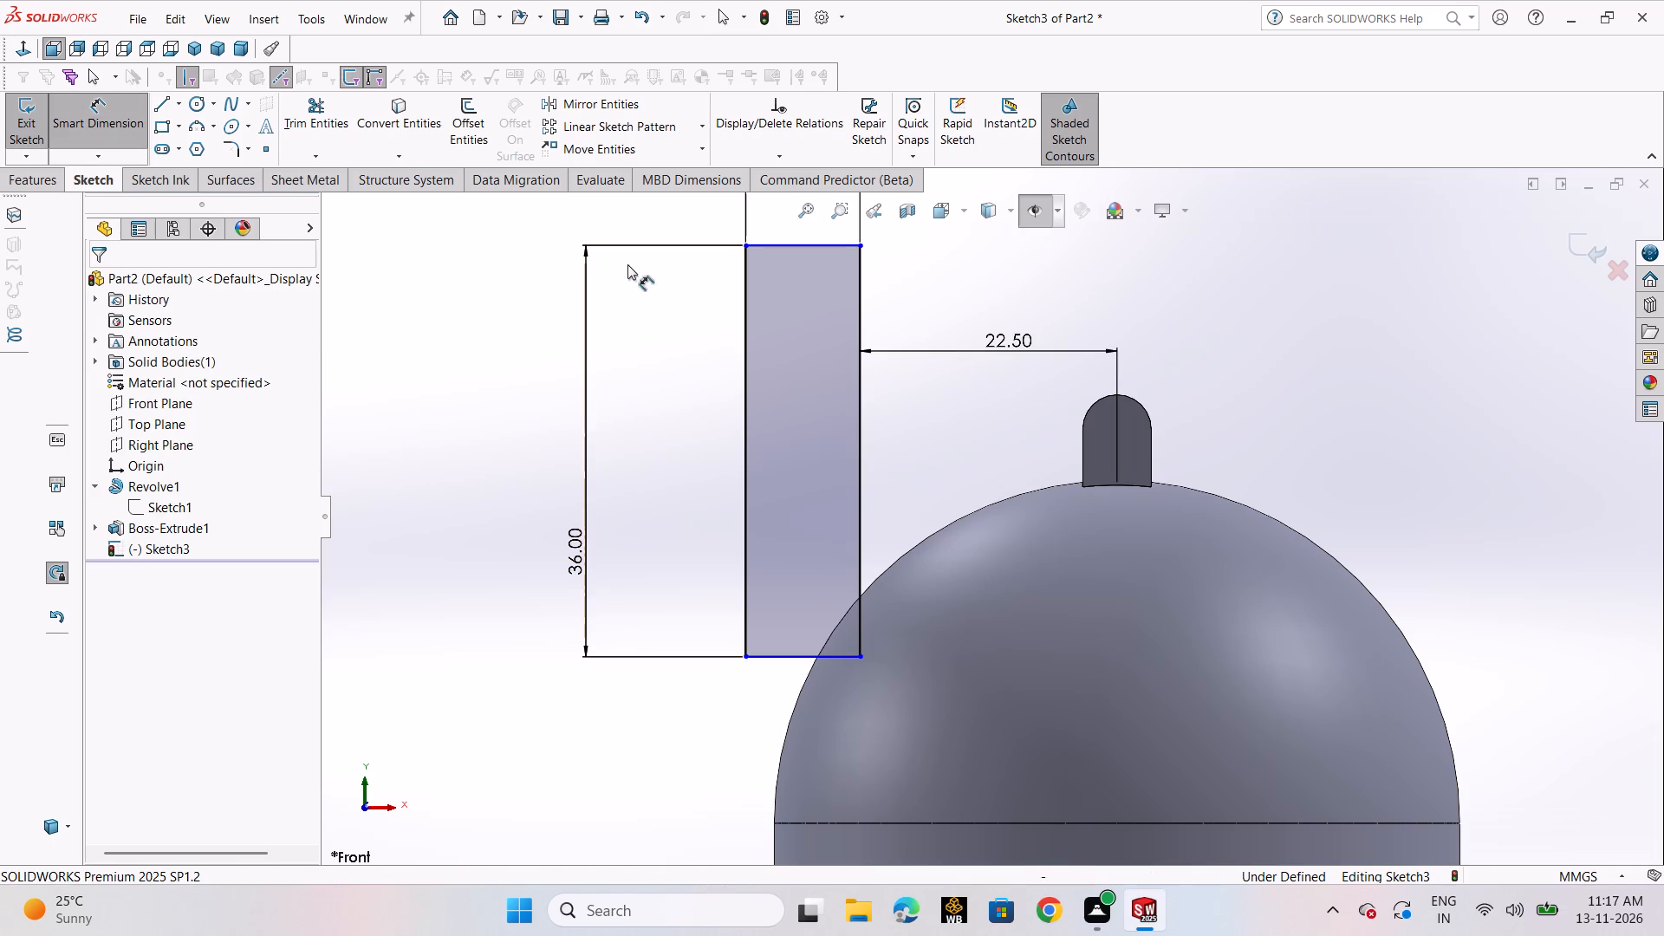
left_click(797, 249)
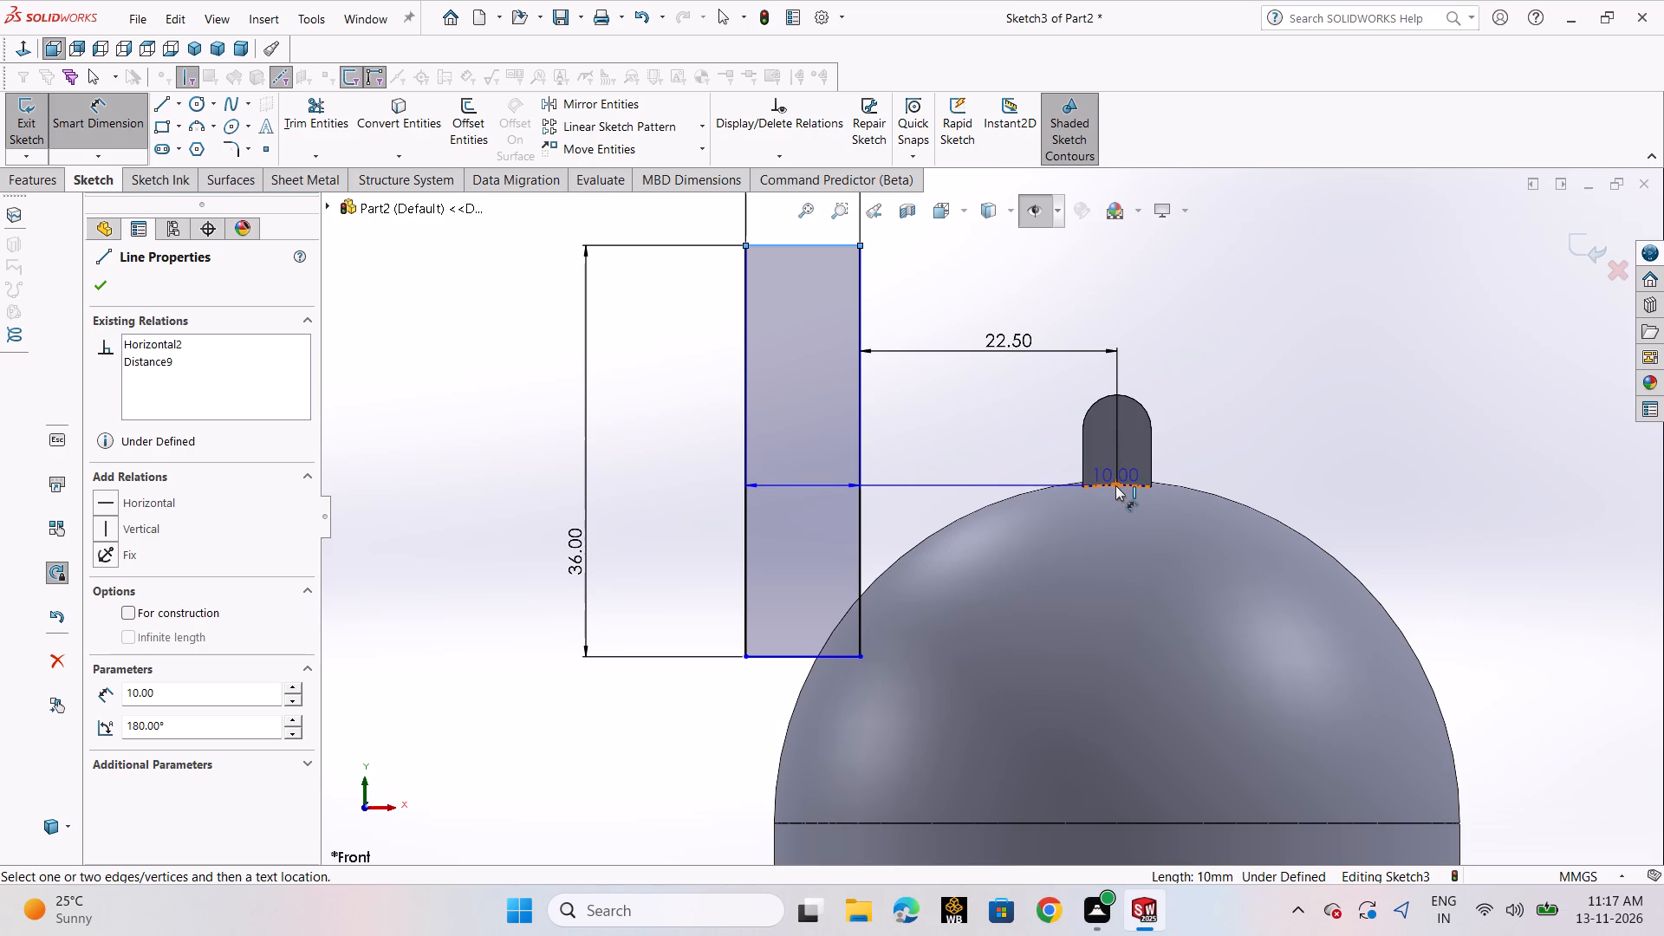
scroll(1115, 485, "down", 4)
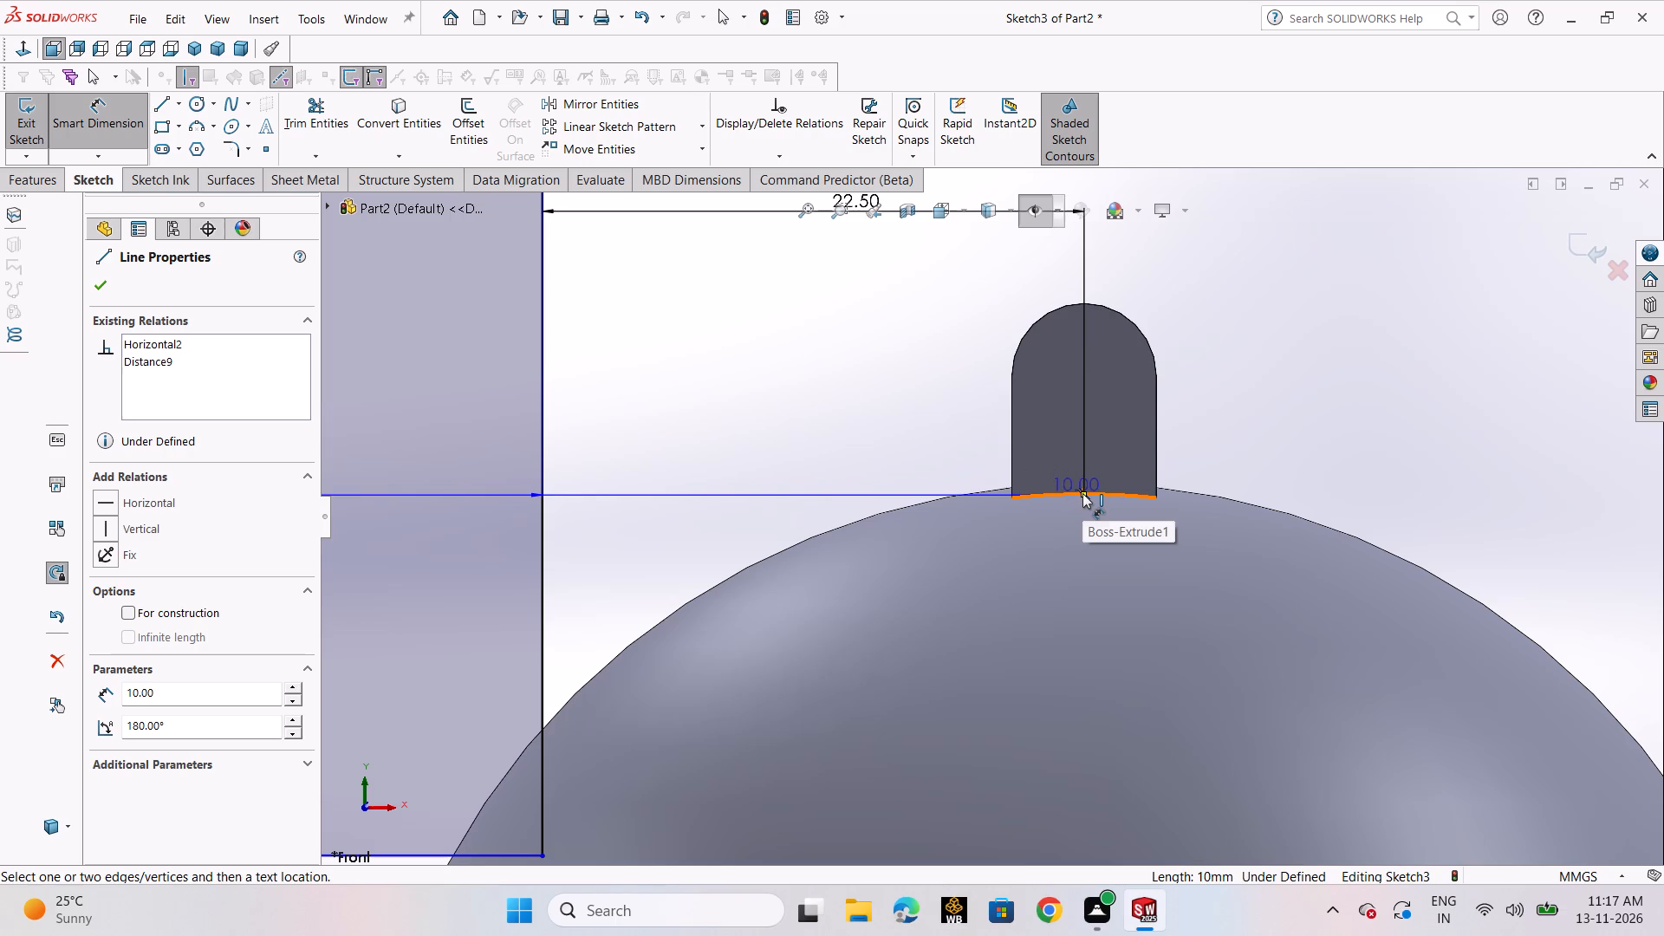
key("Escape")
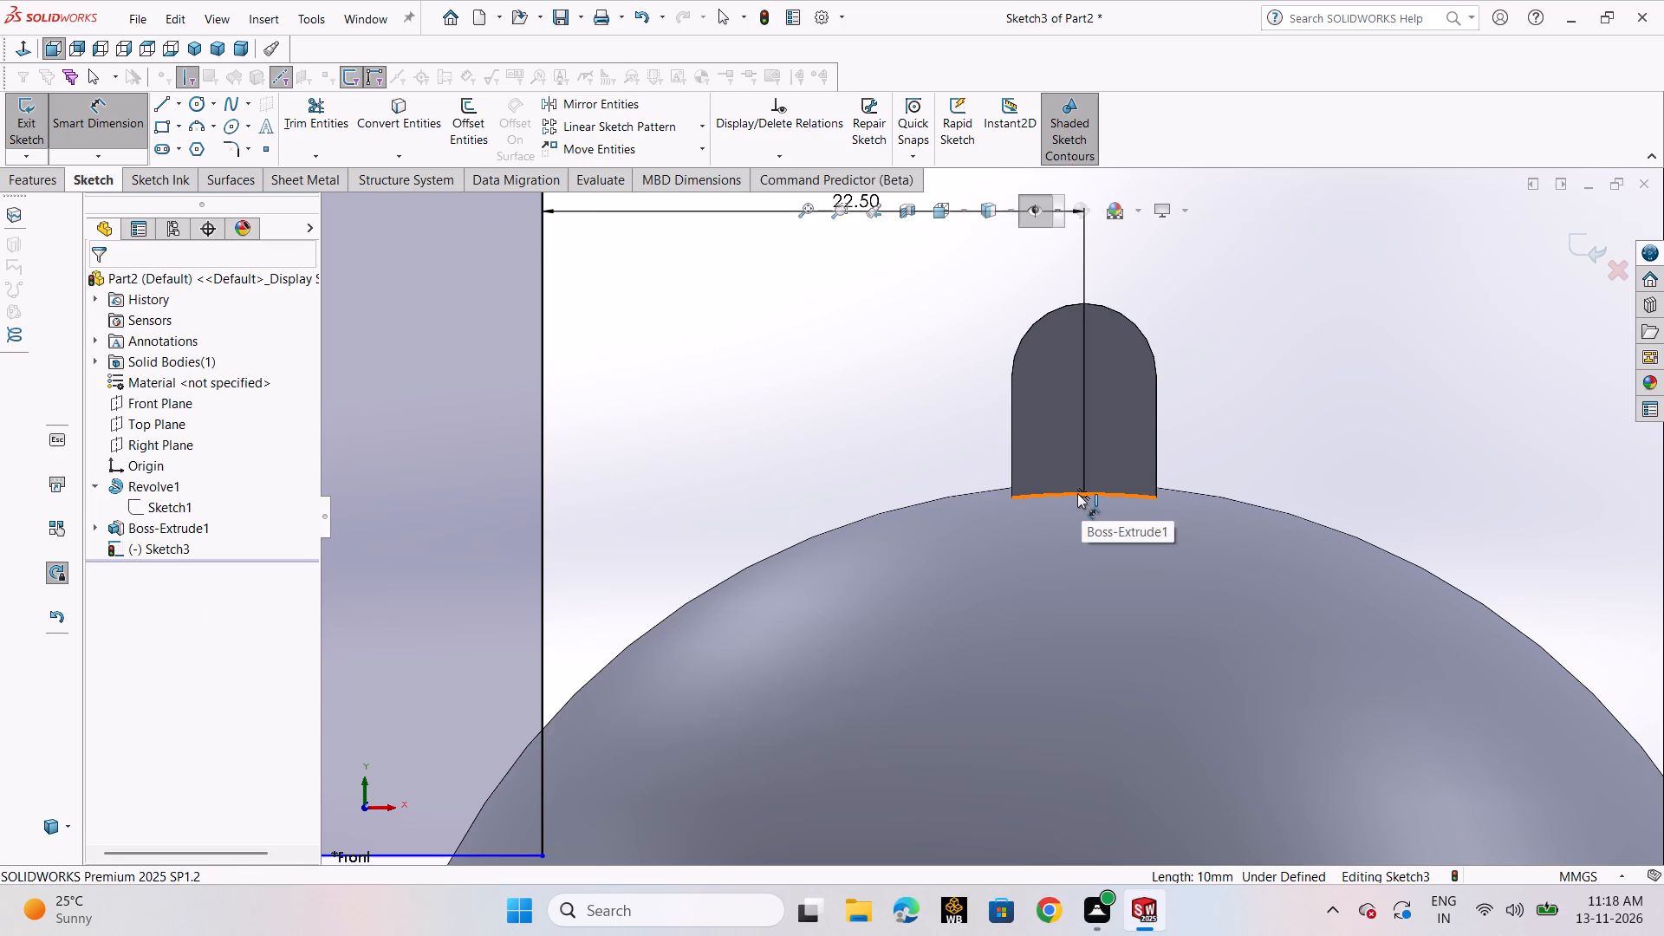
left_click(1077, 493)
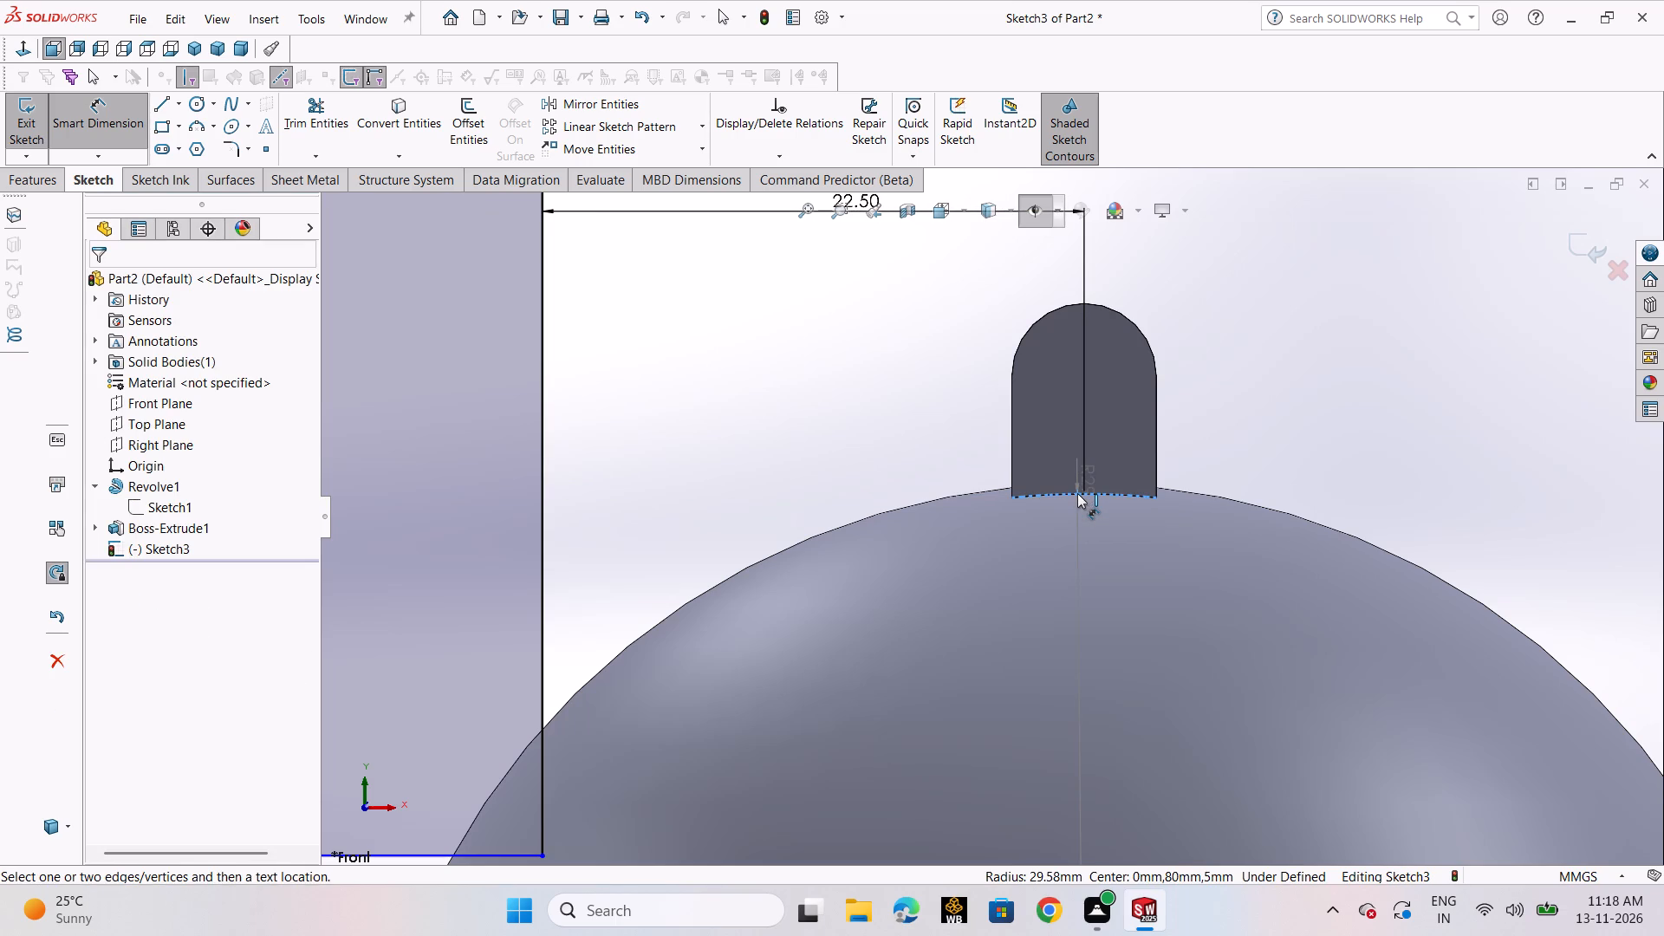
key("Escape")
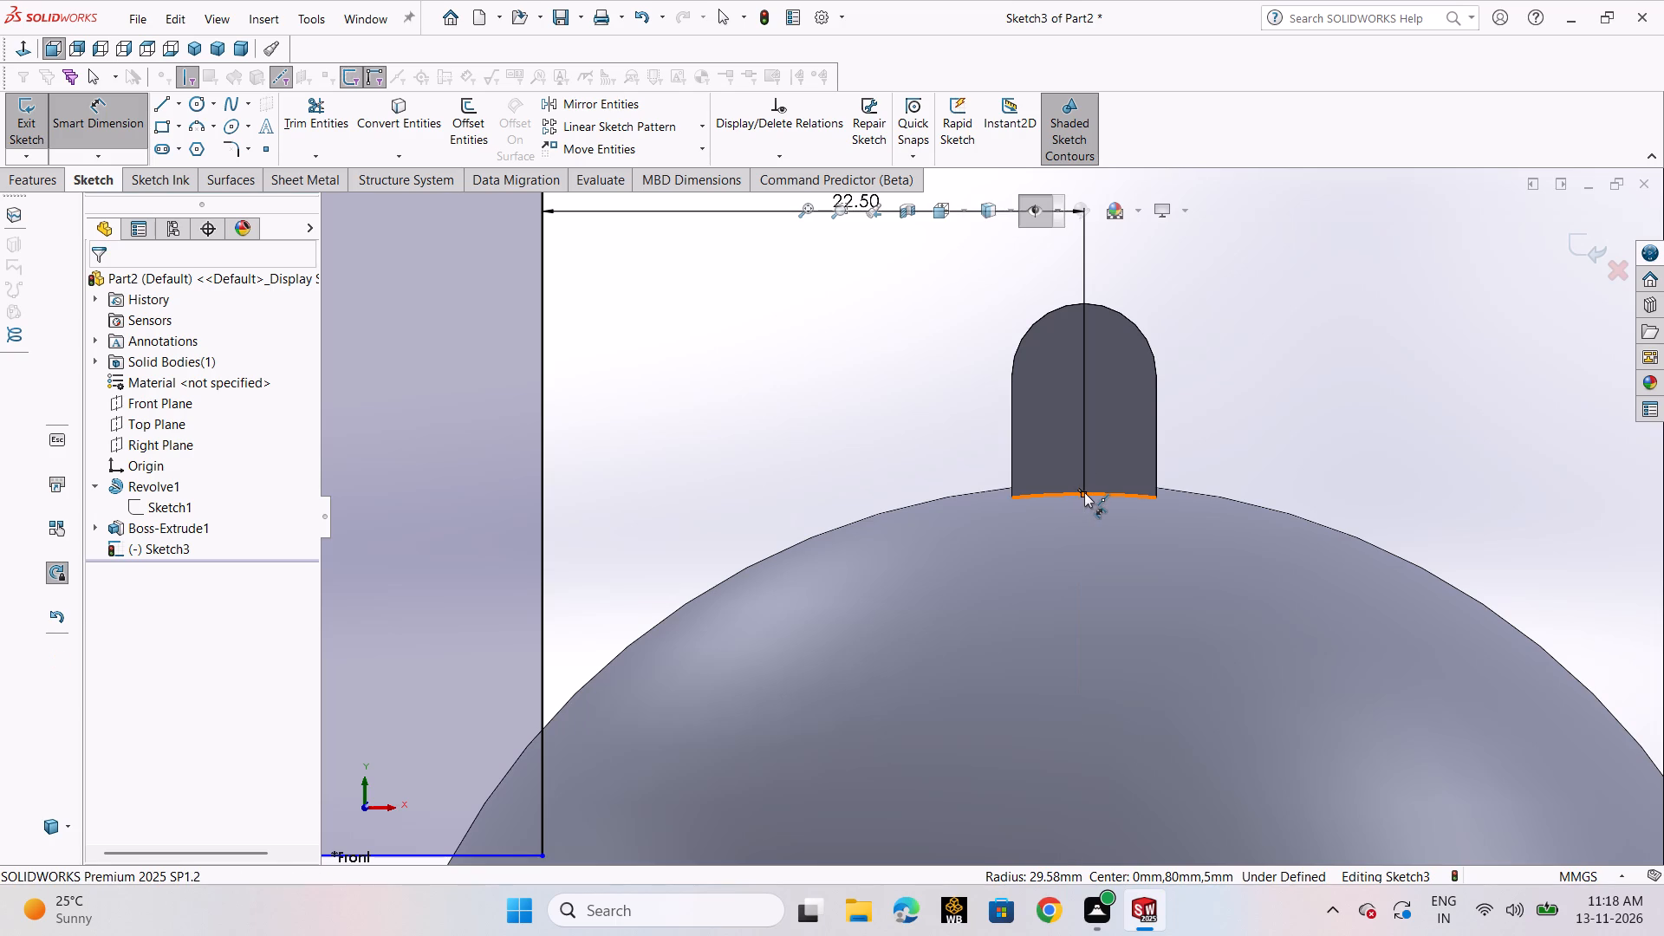
Dimension the rectangle's top edge 18 mm above the midpoint of the tab's base edge and exit the sketch.
left_click(1084, 492)
scroll(937, 479, "up", 3)
scroll(810, 376, "up", 3)
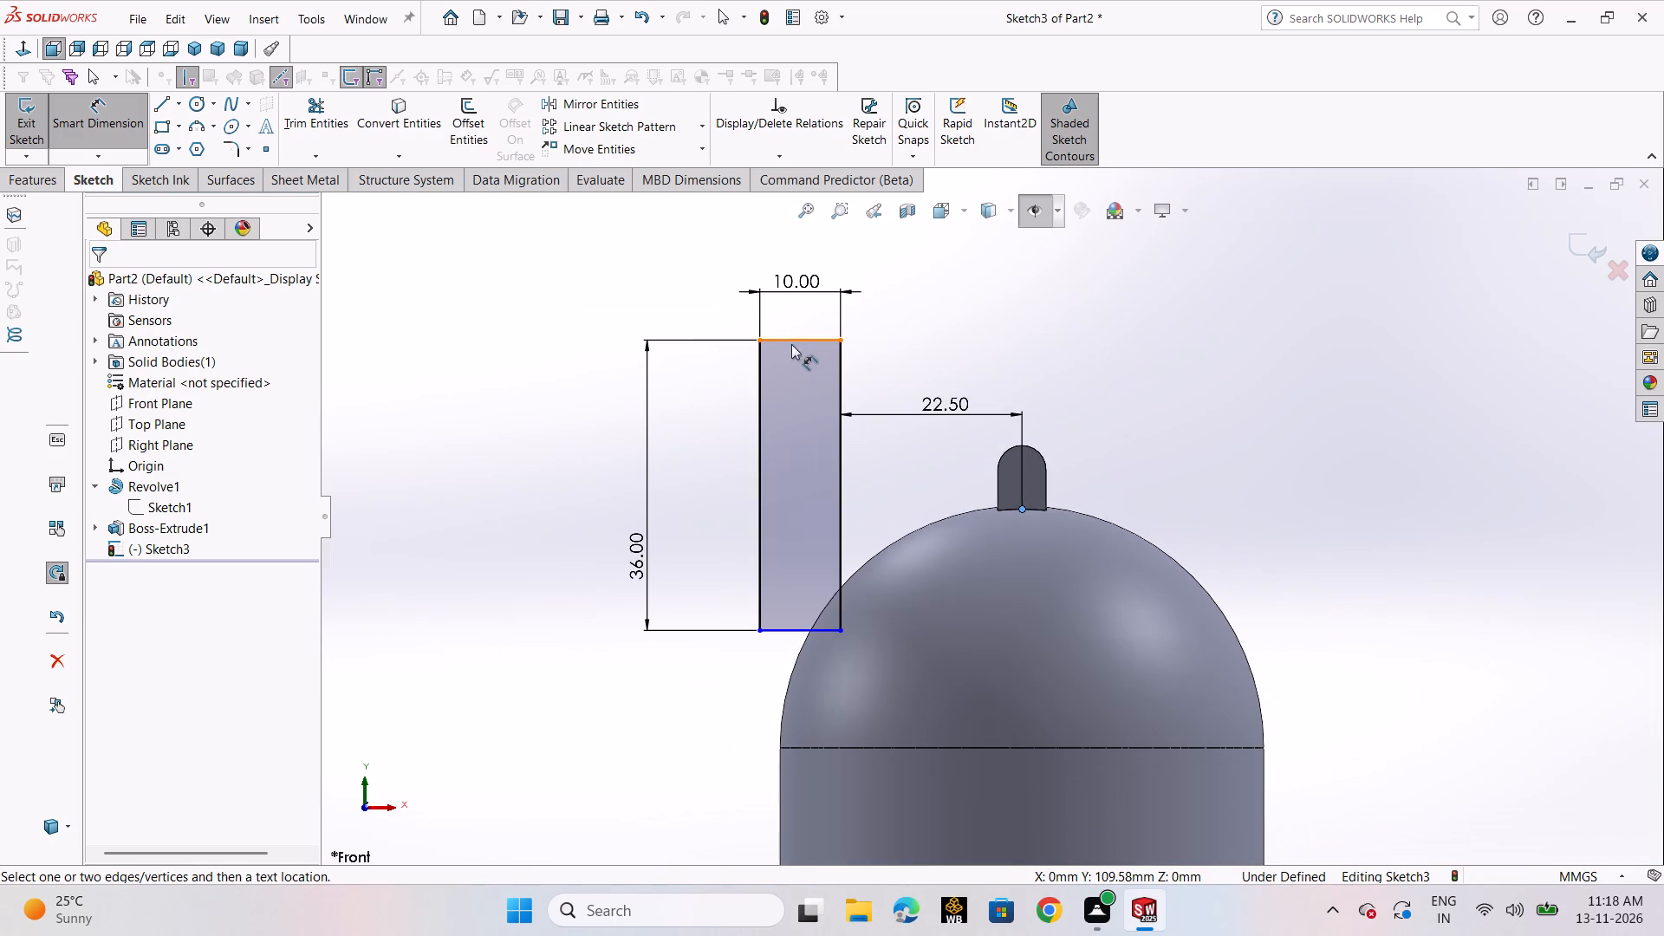
left_click(788, 342)
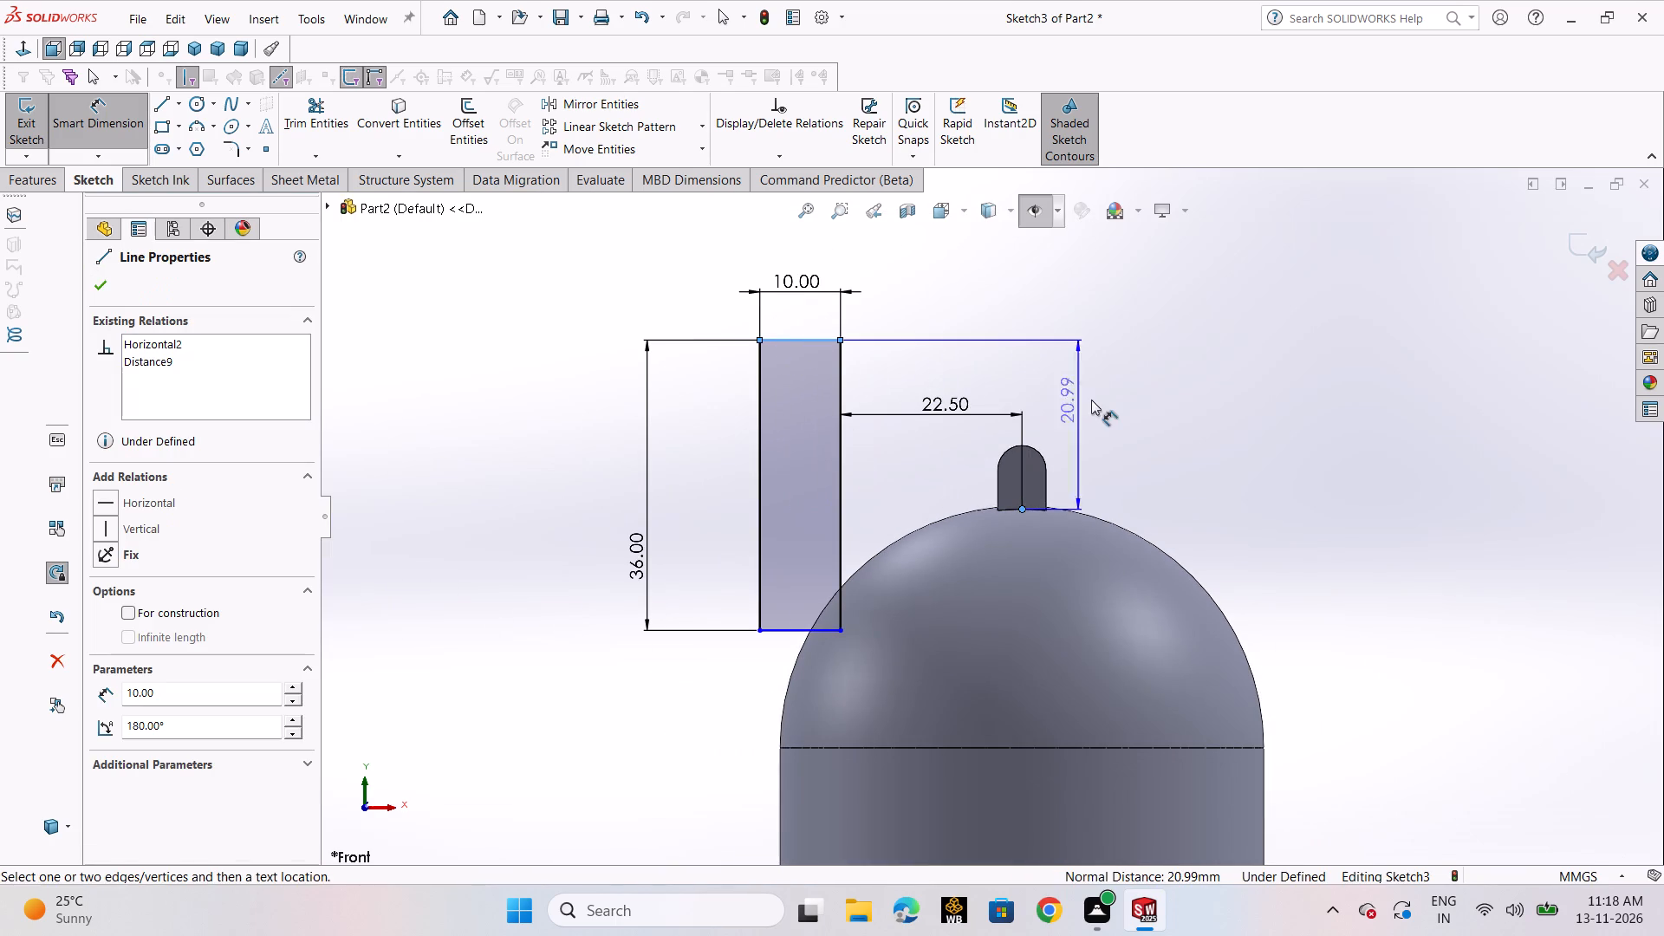
left_click(1110, 407)
type("18")
key("Return")
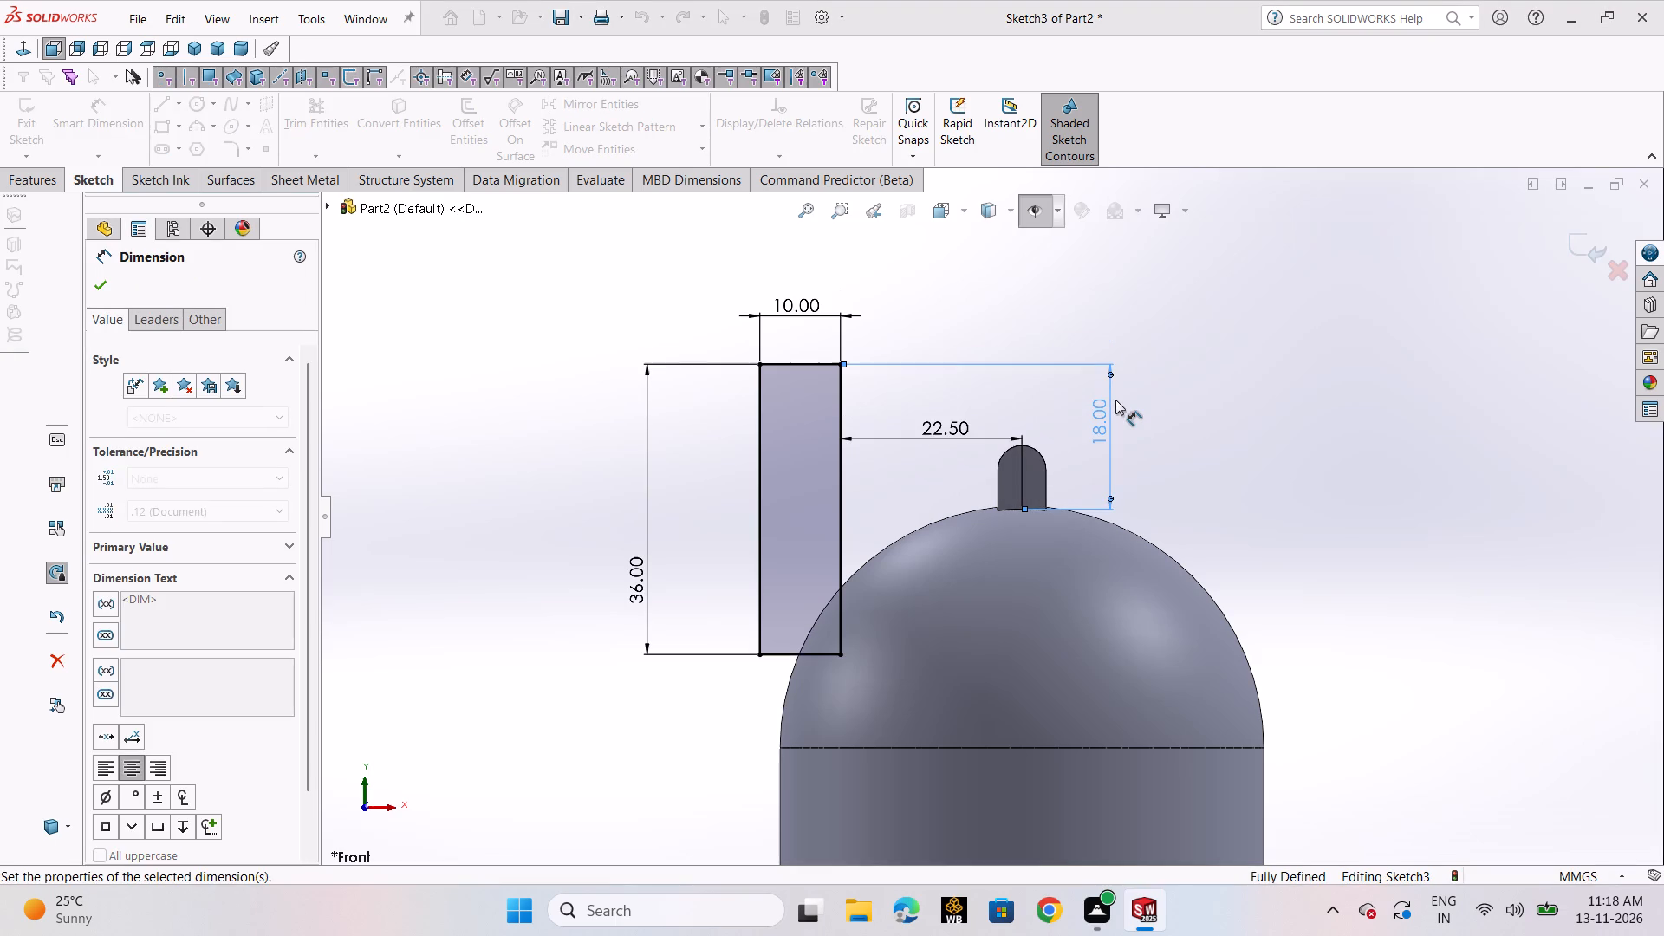
left_click(106, 285)
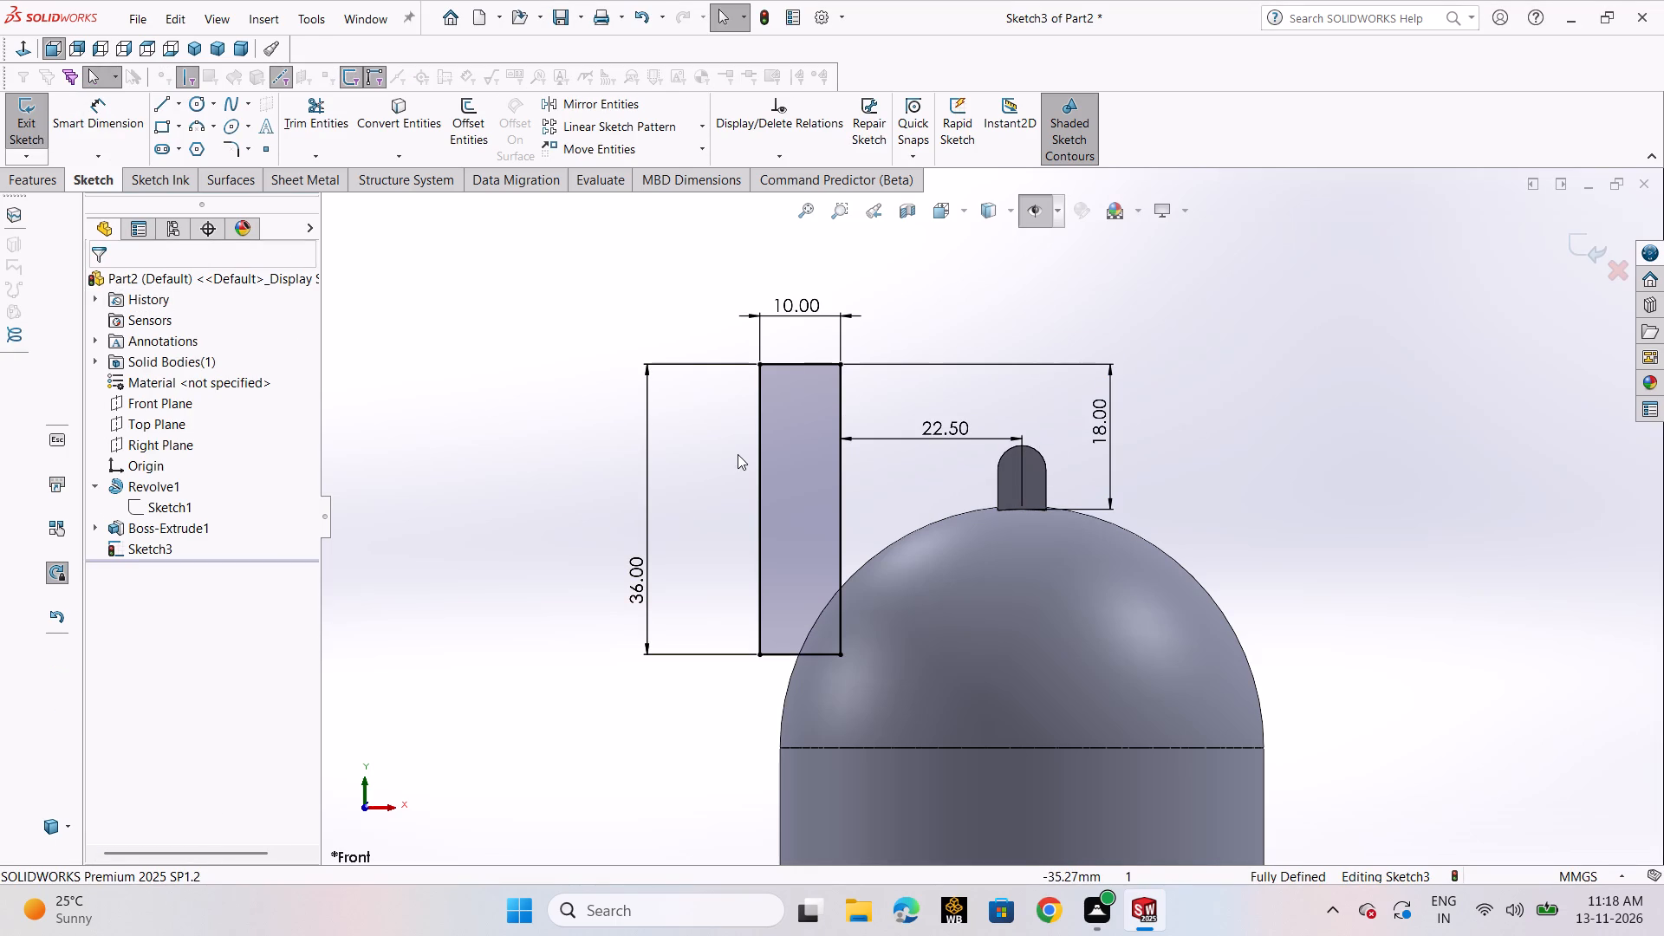
scroll(969, 494, "up", 3)
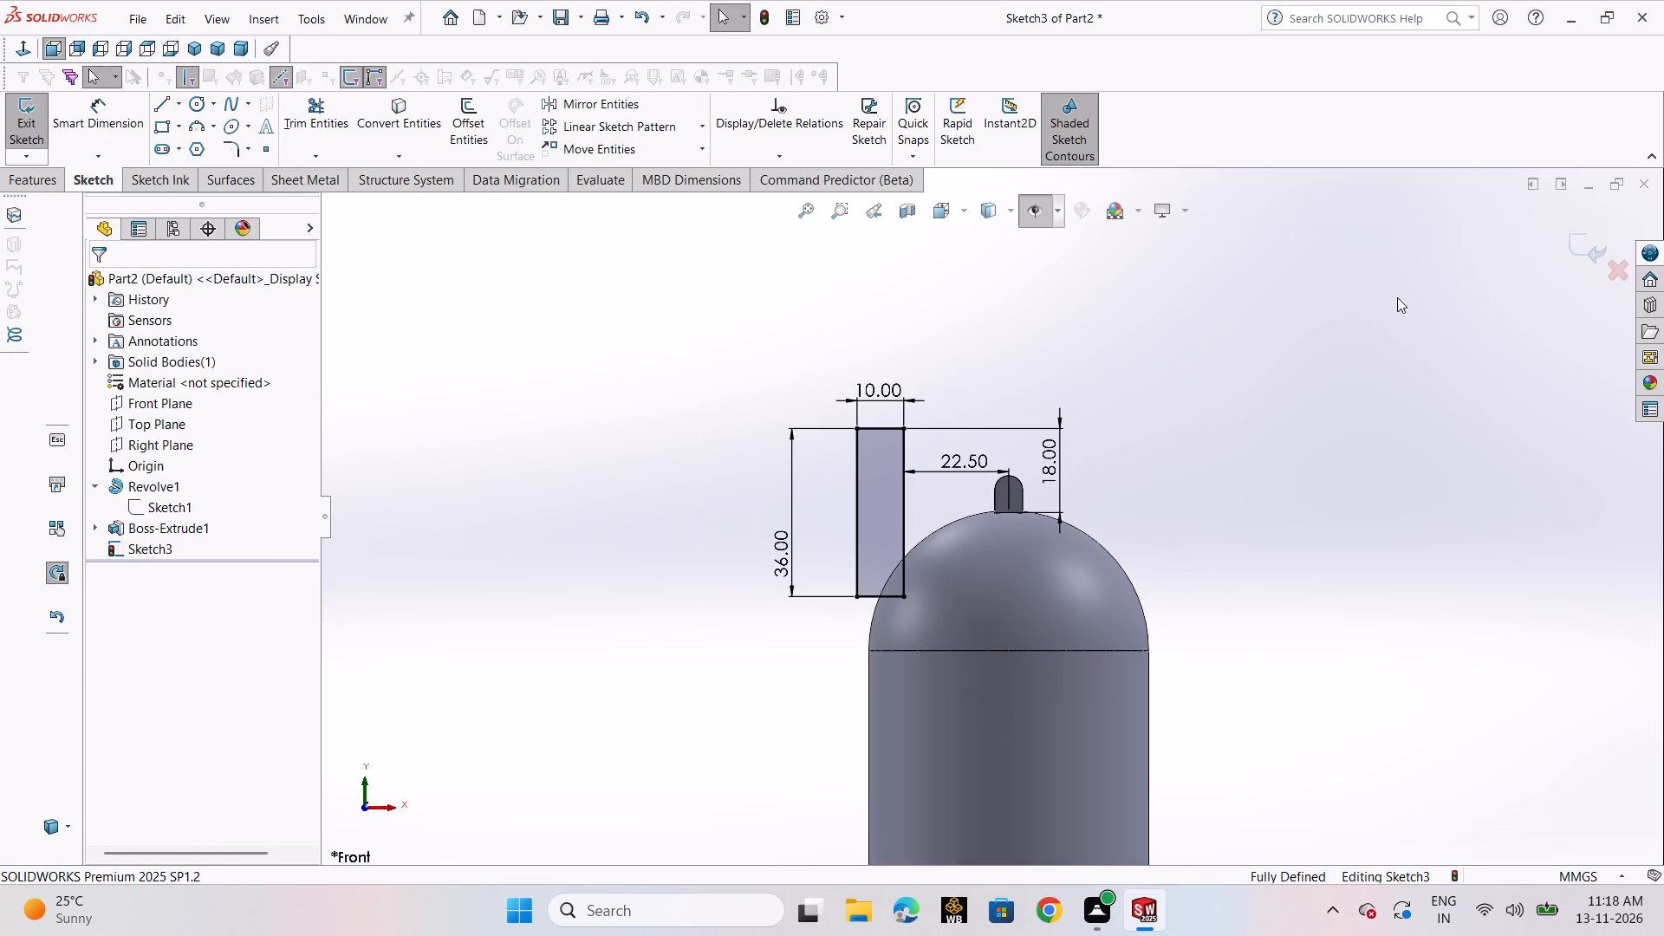
left_click(1573, 250)
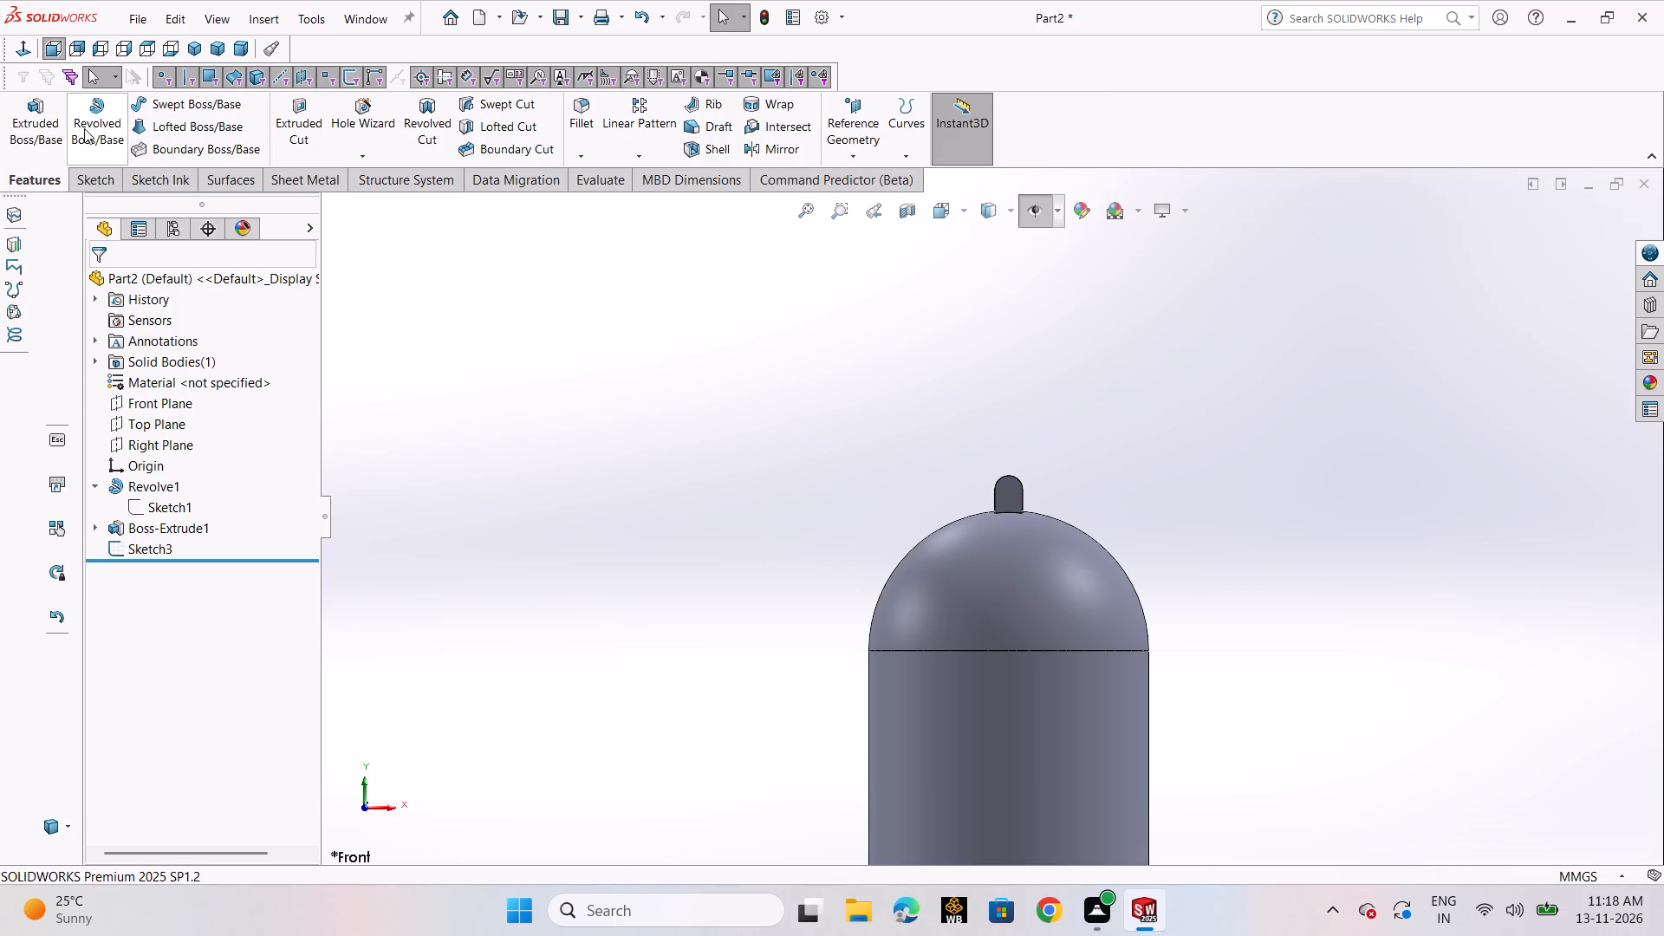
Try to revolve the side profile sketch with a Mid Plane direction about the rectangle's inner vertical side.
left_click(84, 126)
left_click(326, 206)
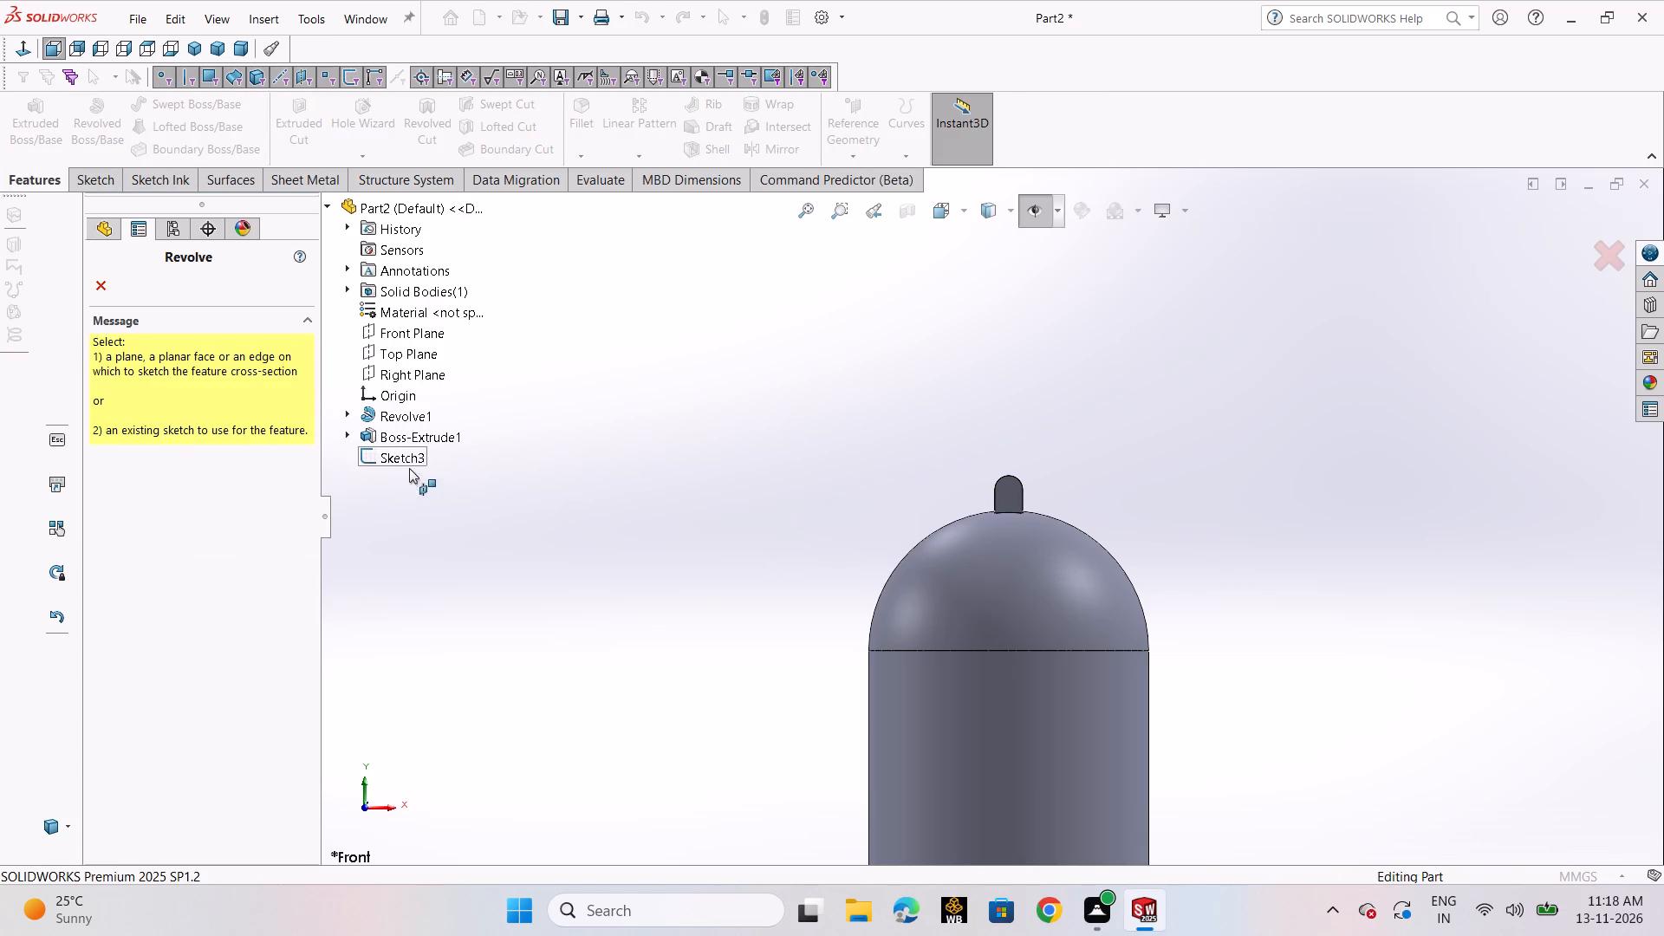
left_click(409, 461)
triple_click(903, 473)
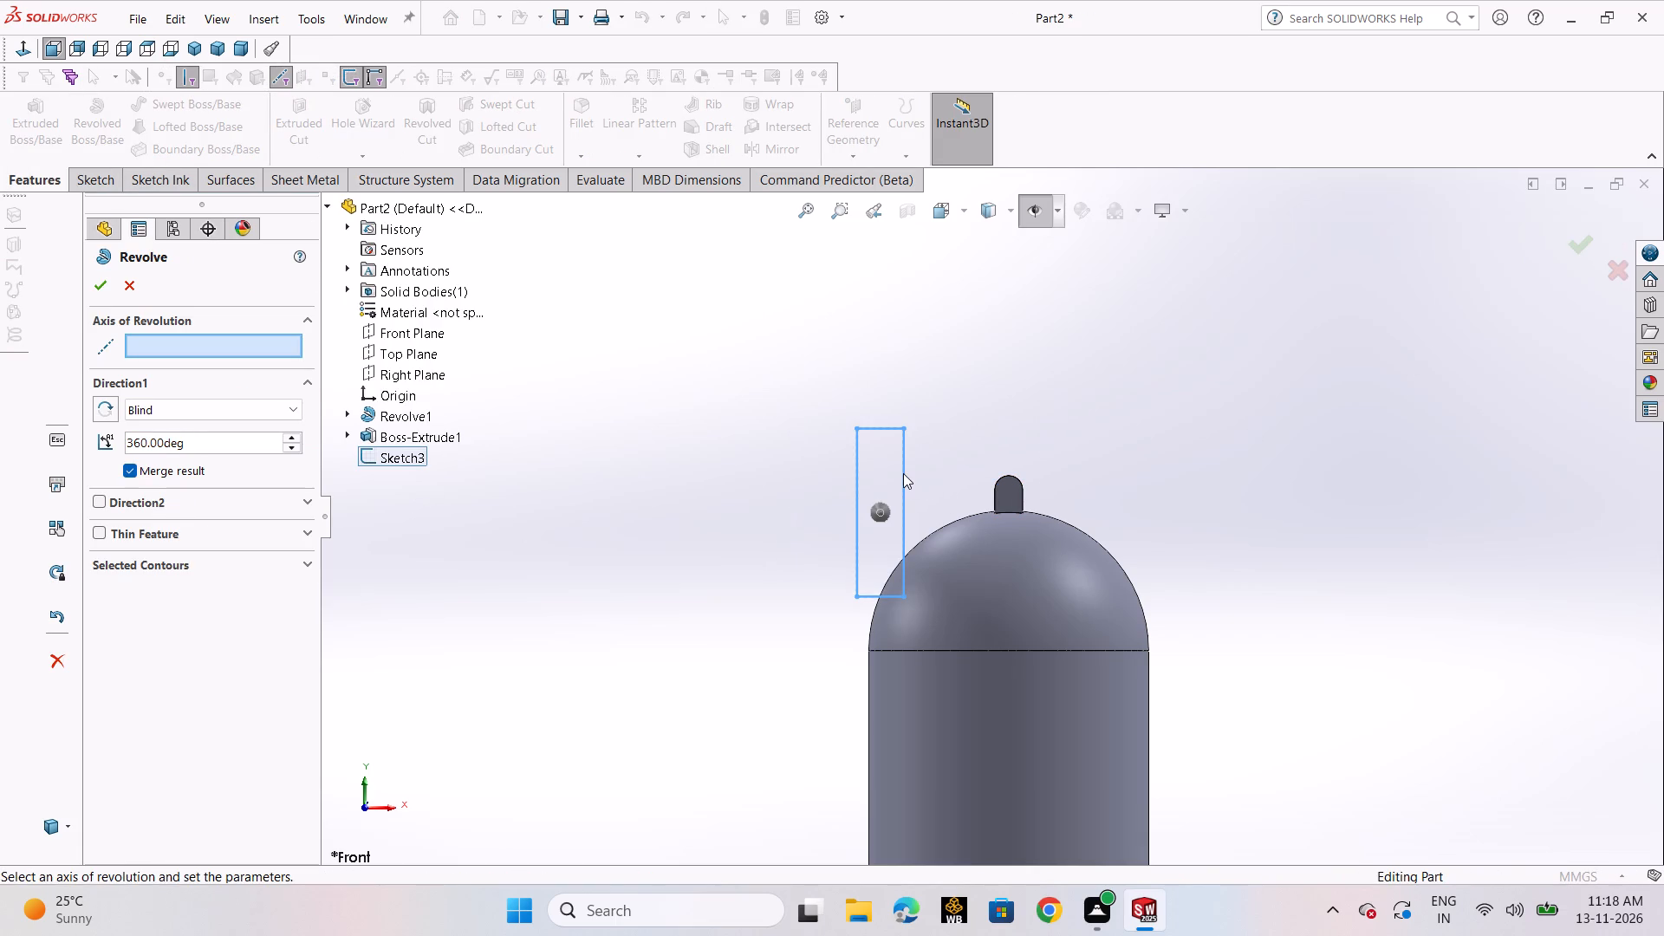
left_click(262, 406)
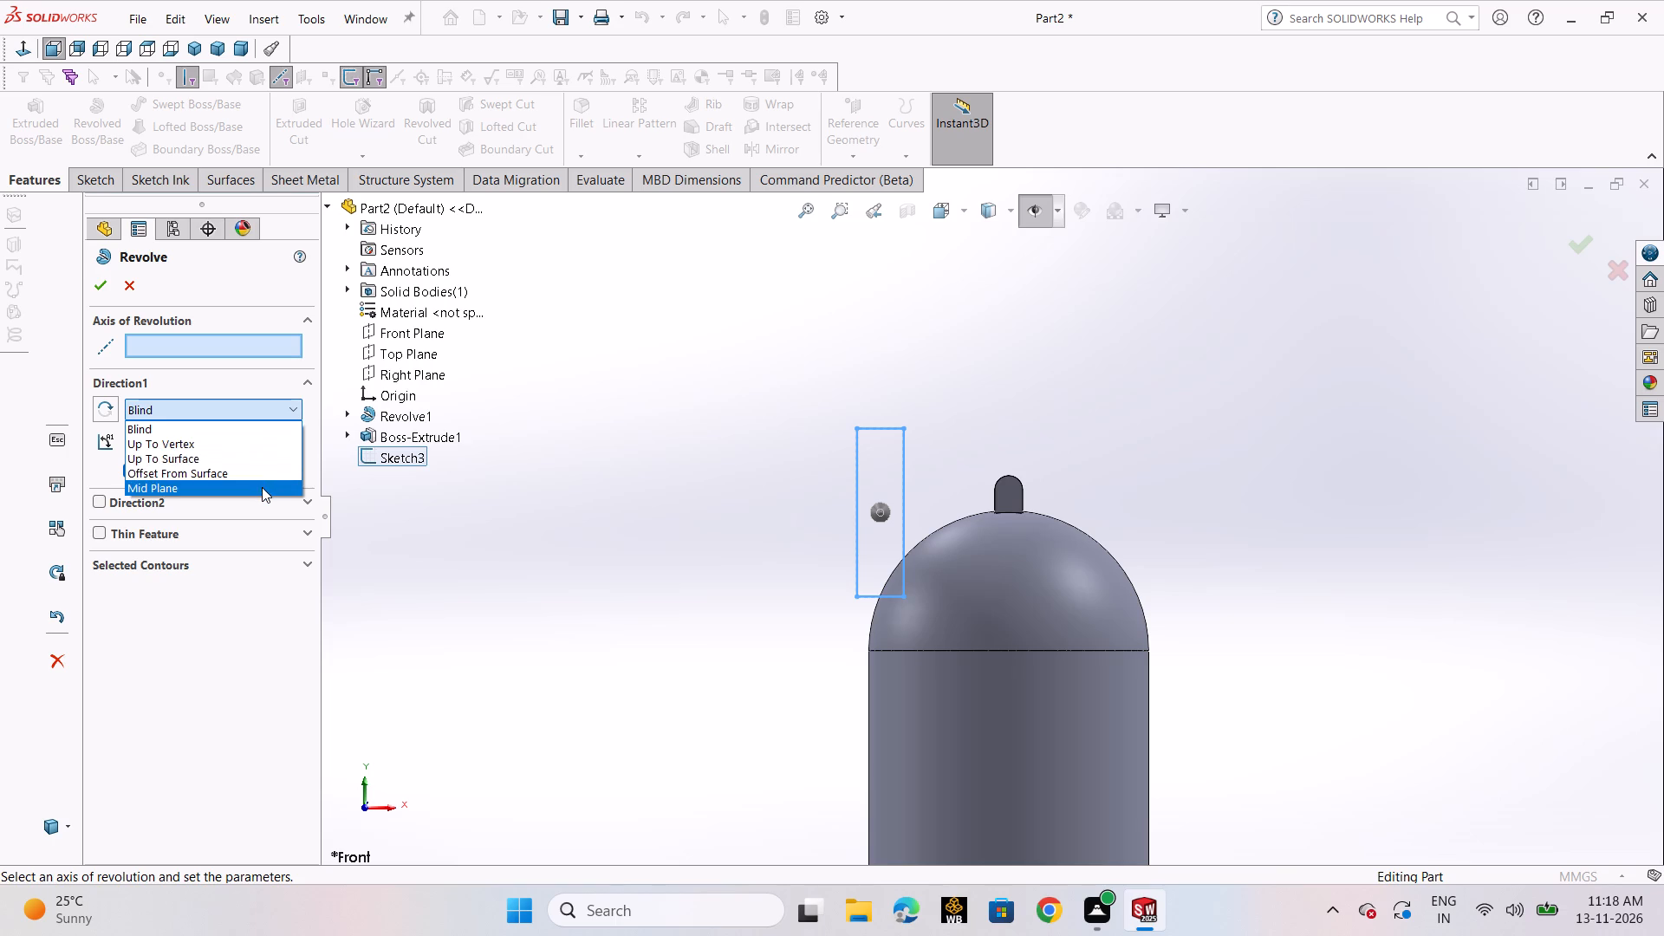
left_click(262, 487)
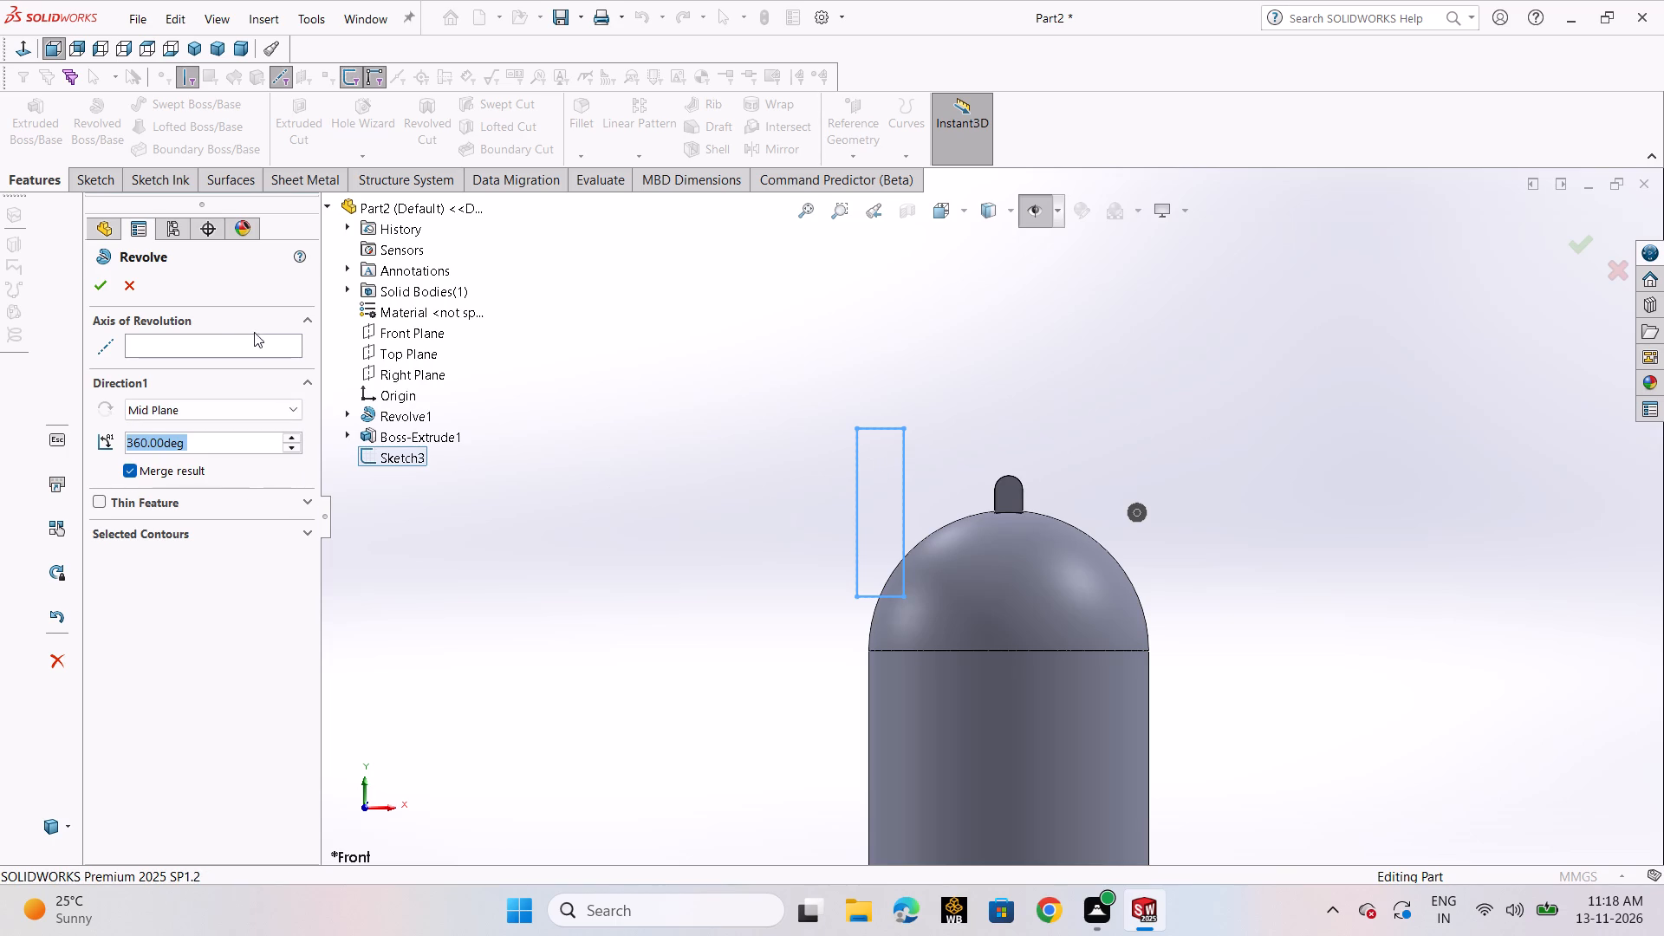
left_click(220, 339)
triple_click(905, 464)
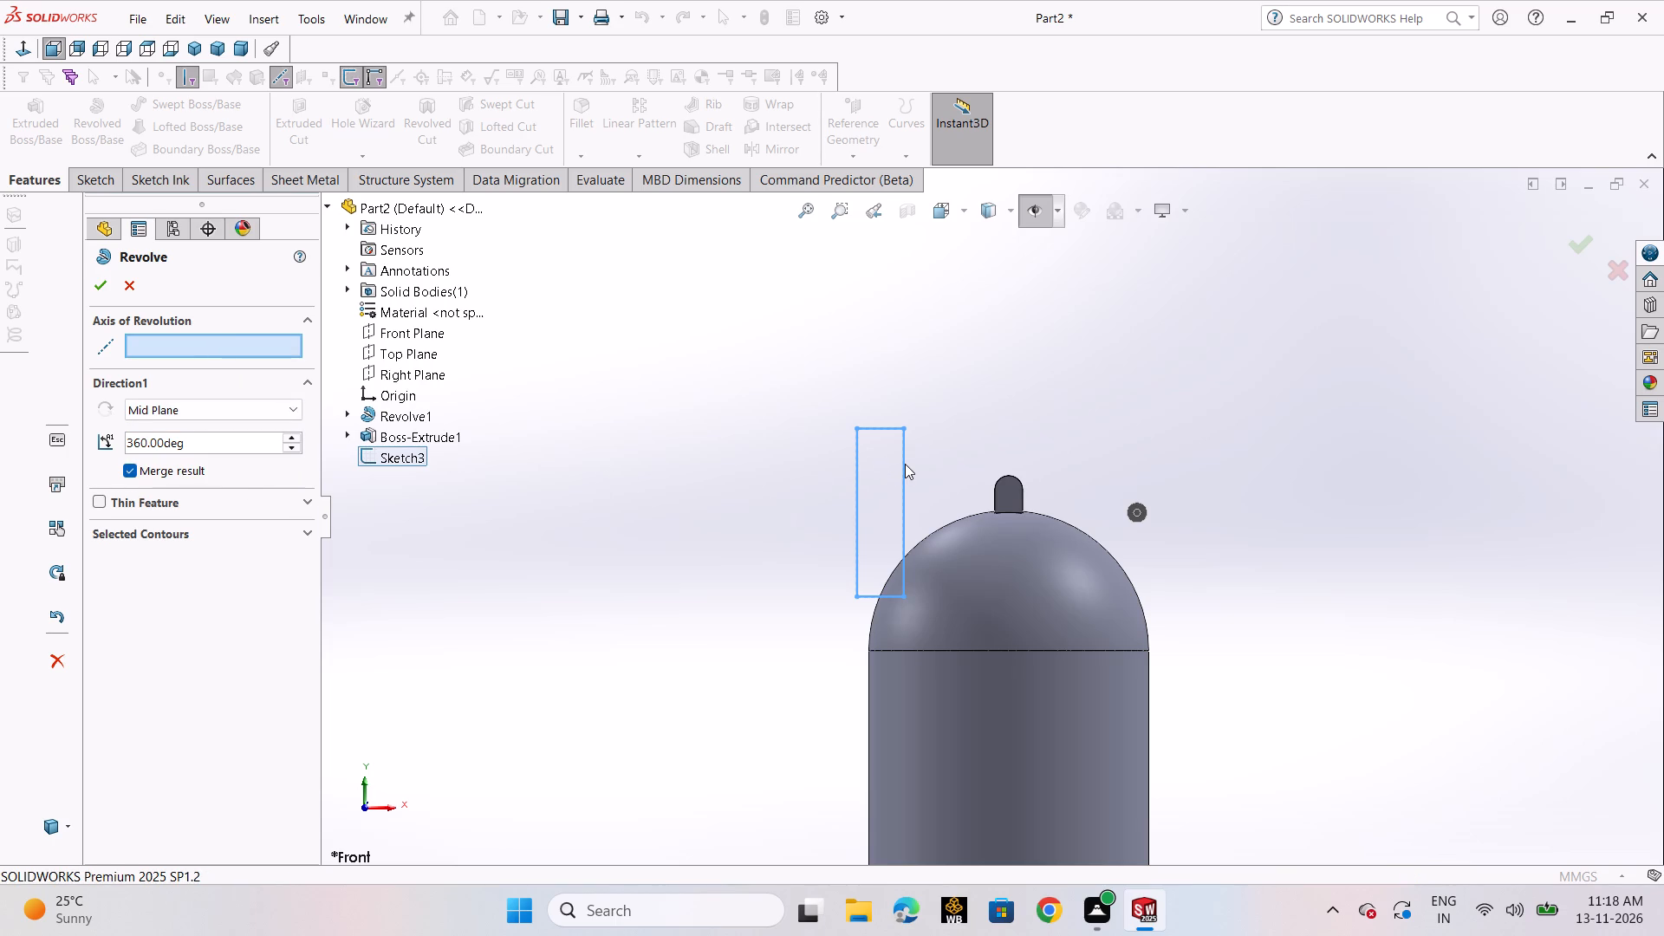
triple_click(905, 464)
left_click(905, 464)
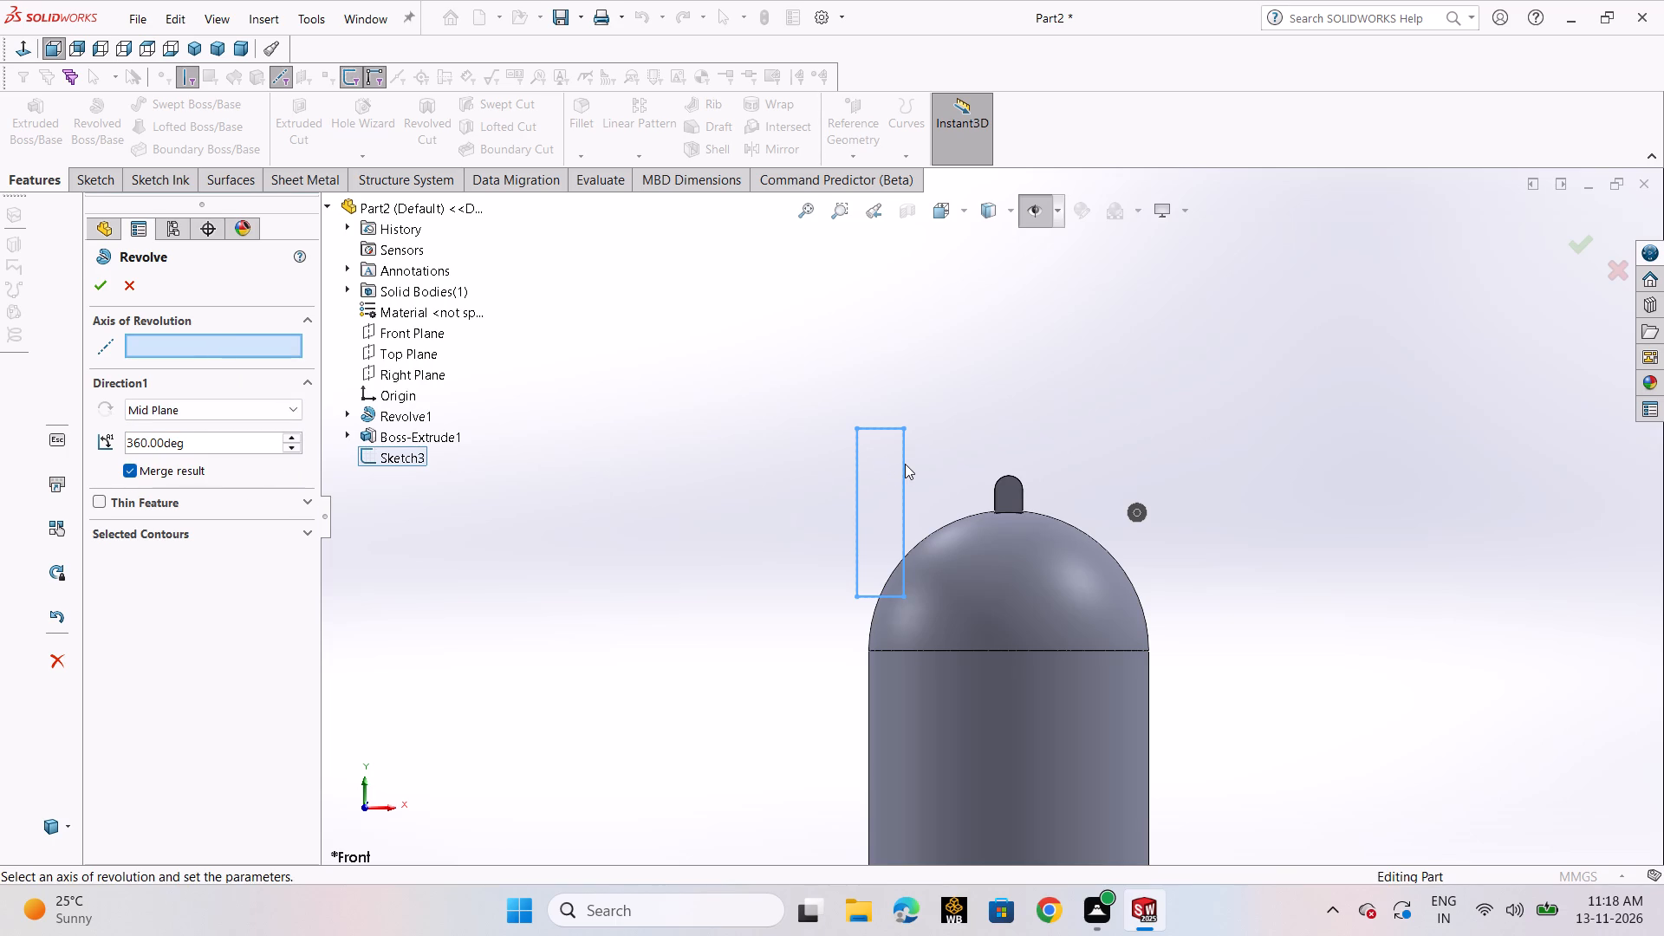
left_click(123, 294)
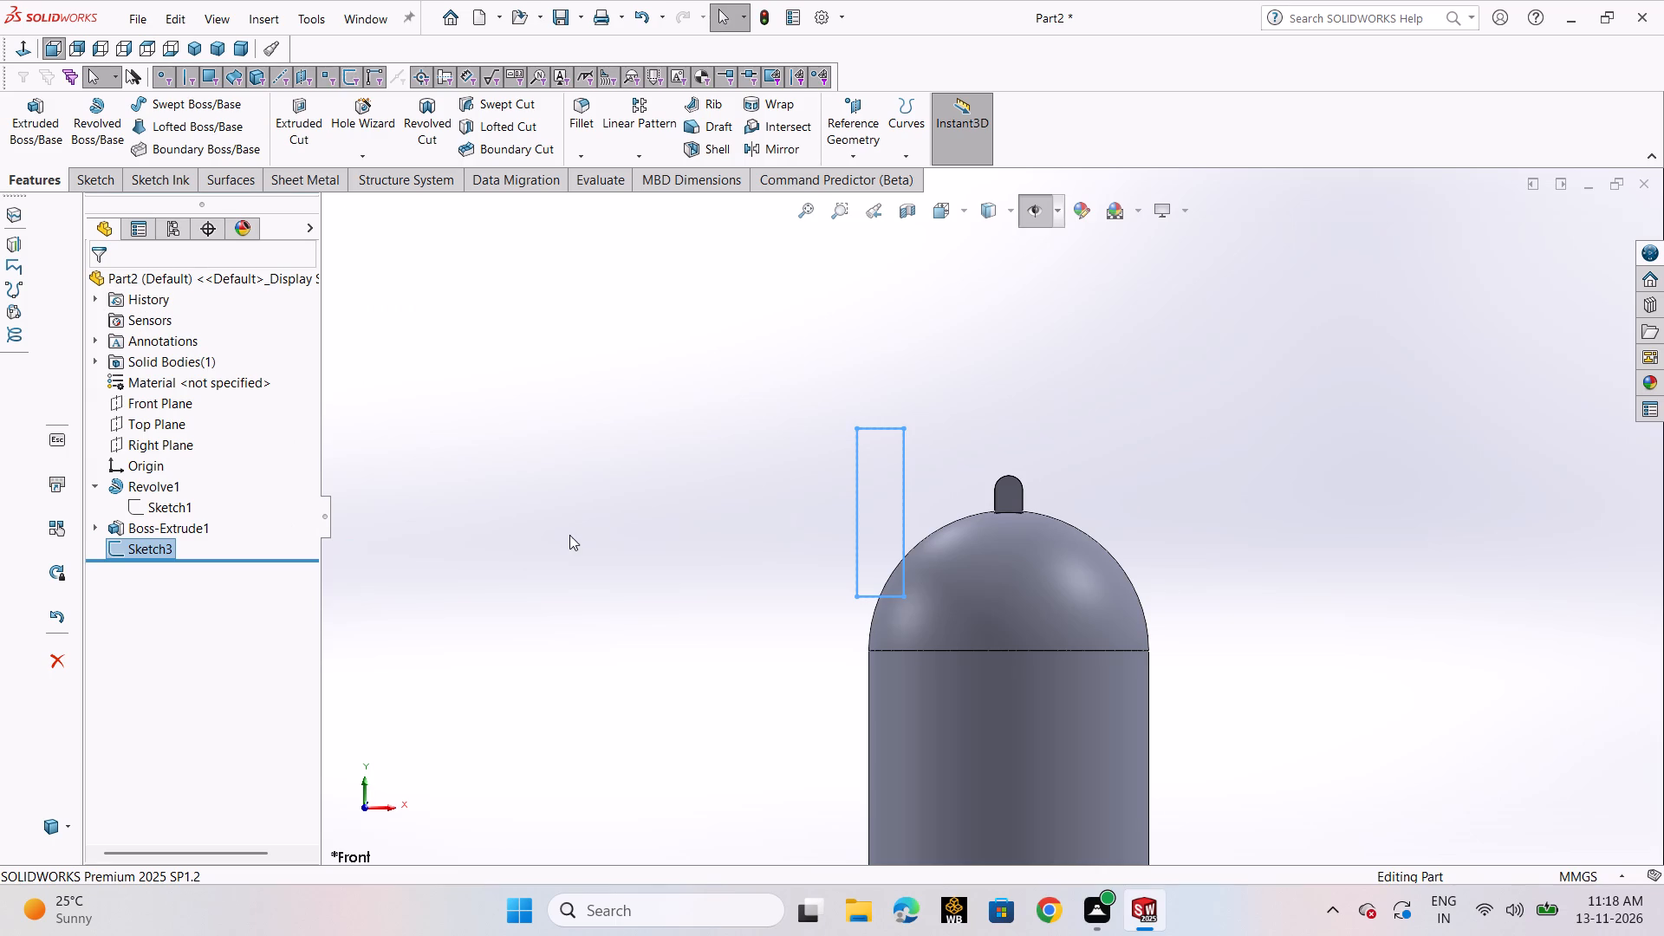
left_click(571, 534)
Reopen the side profile sketch and draw a near-vertical construction centerline about 144 mm long from the origin up past the tab.
left_click(151, 547)
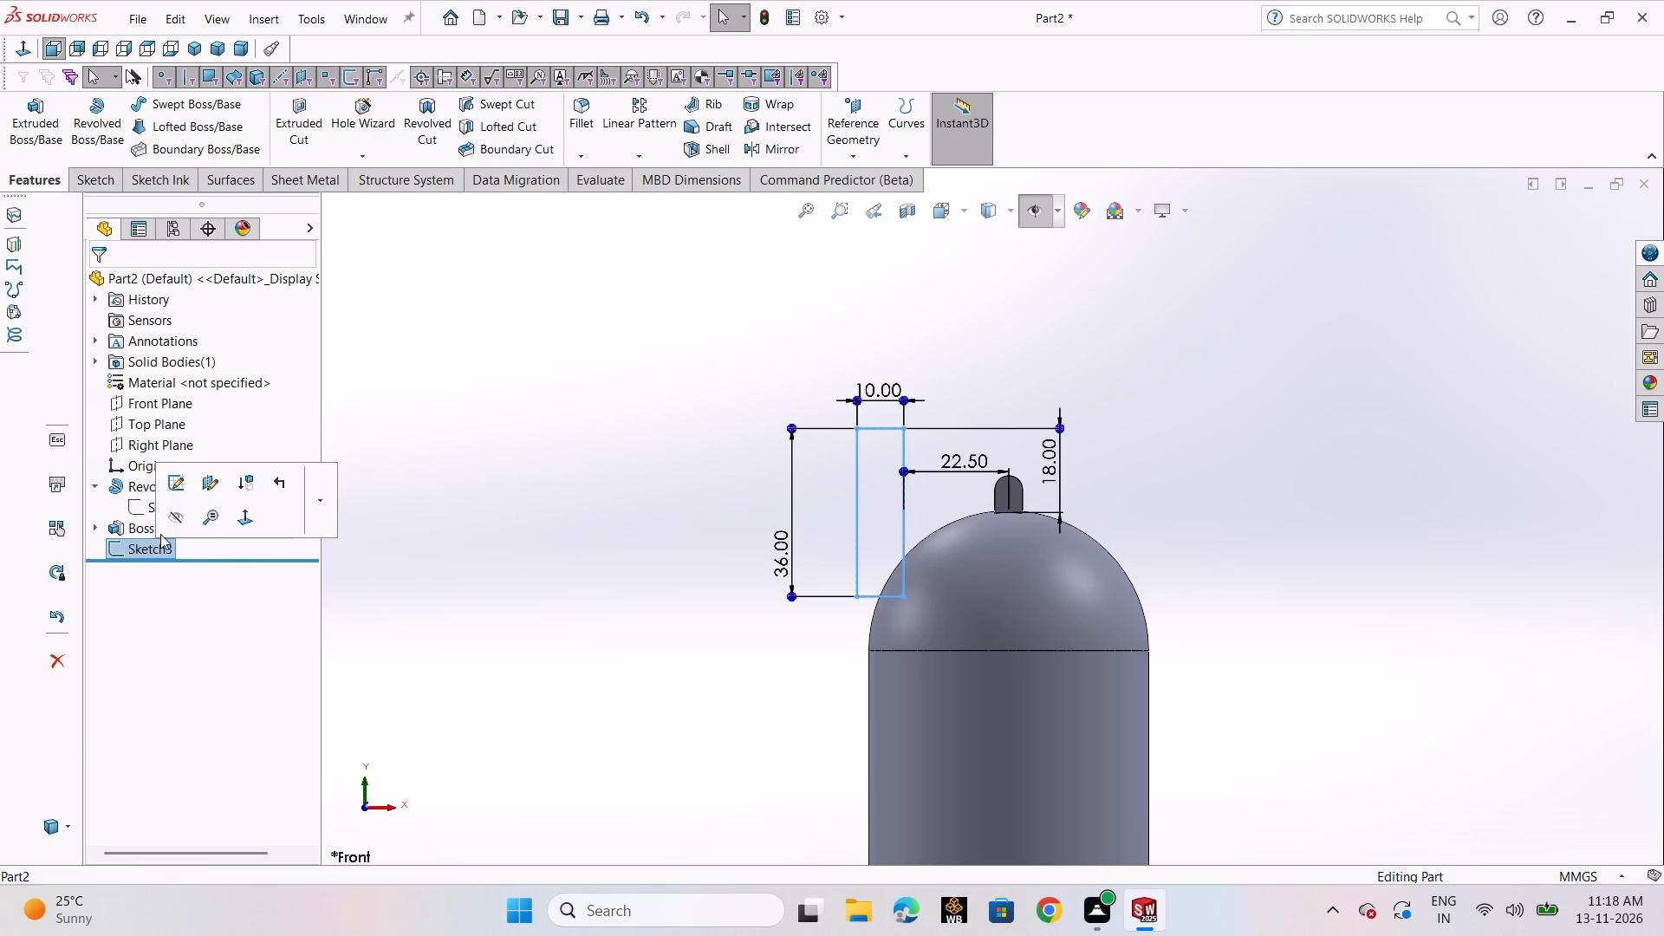
left_click(170, 493)
left_click(646, 425)
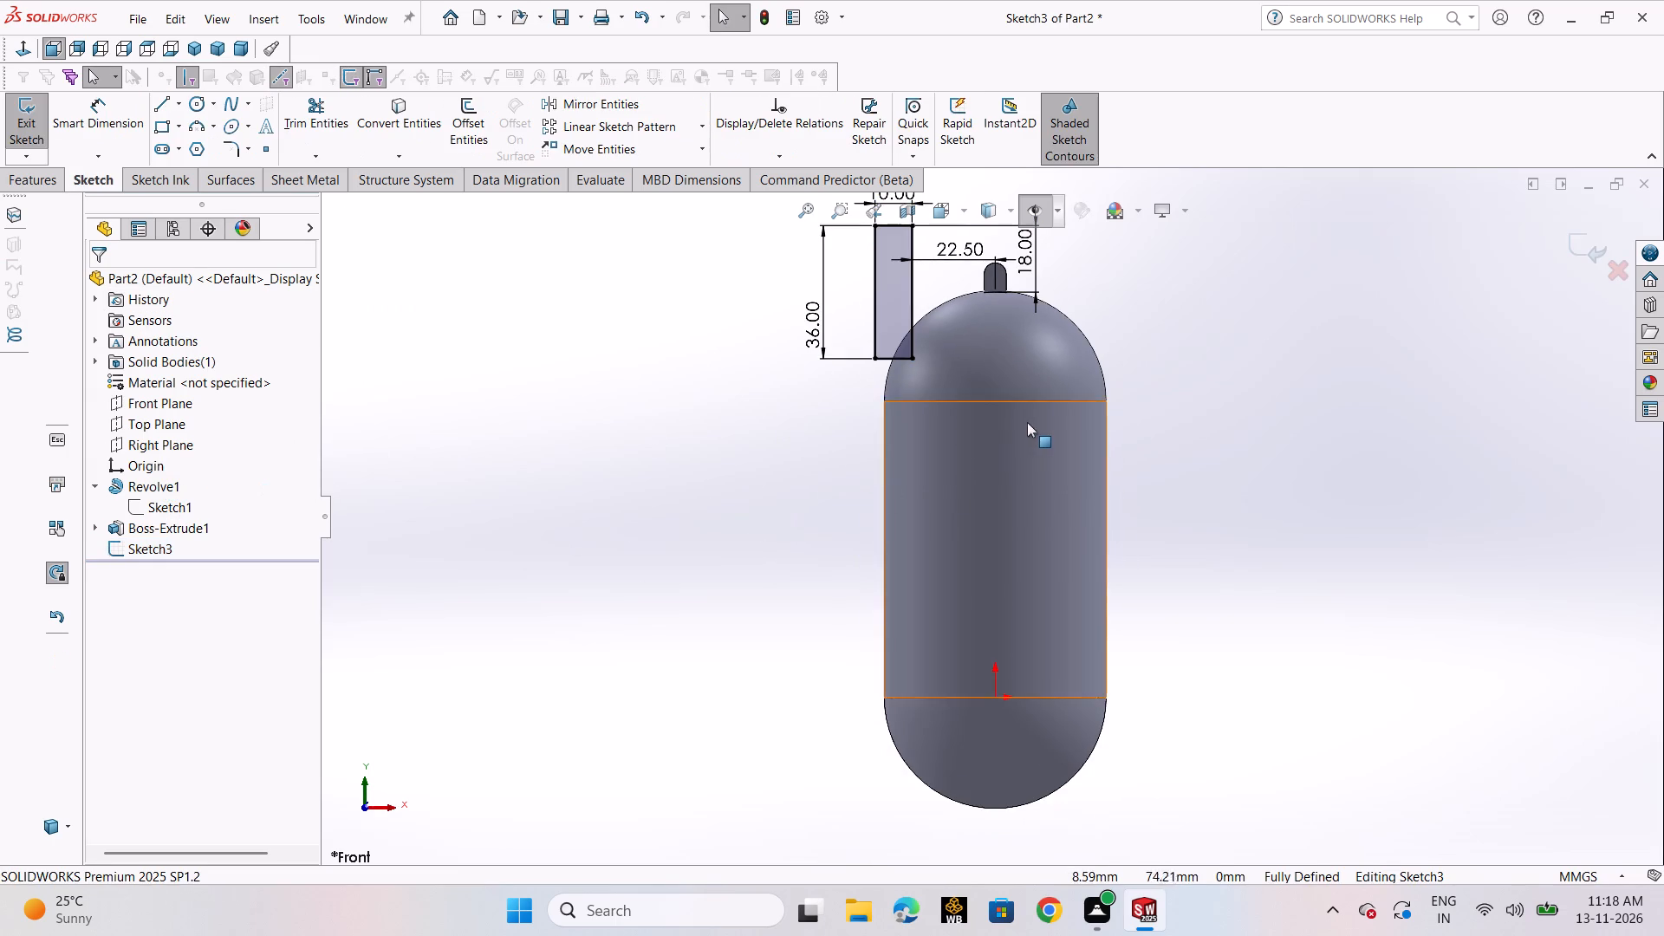
scroll(1027, 421, "up", 4)
scroll(1004, 438, "down", 2)
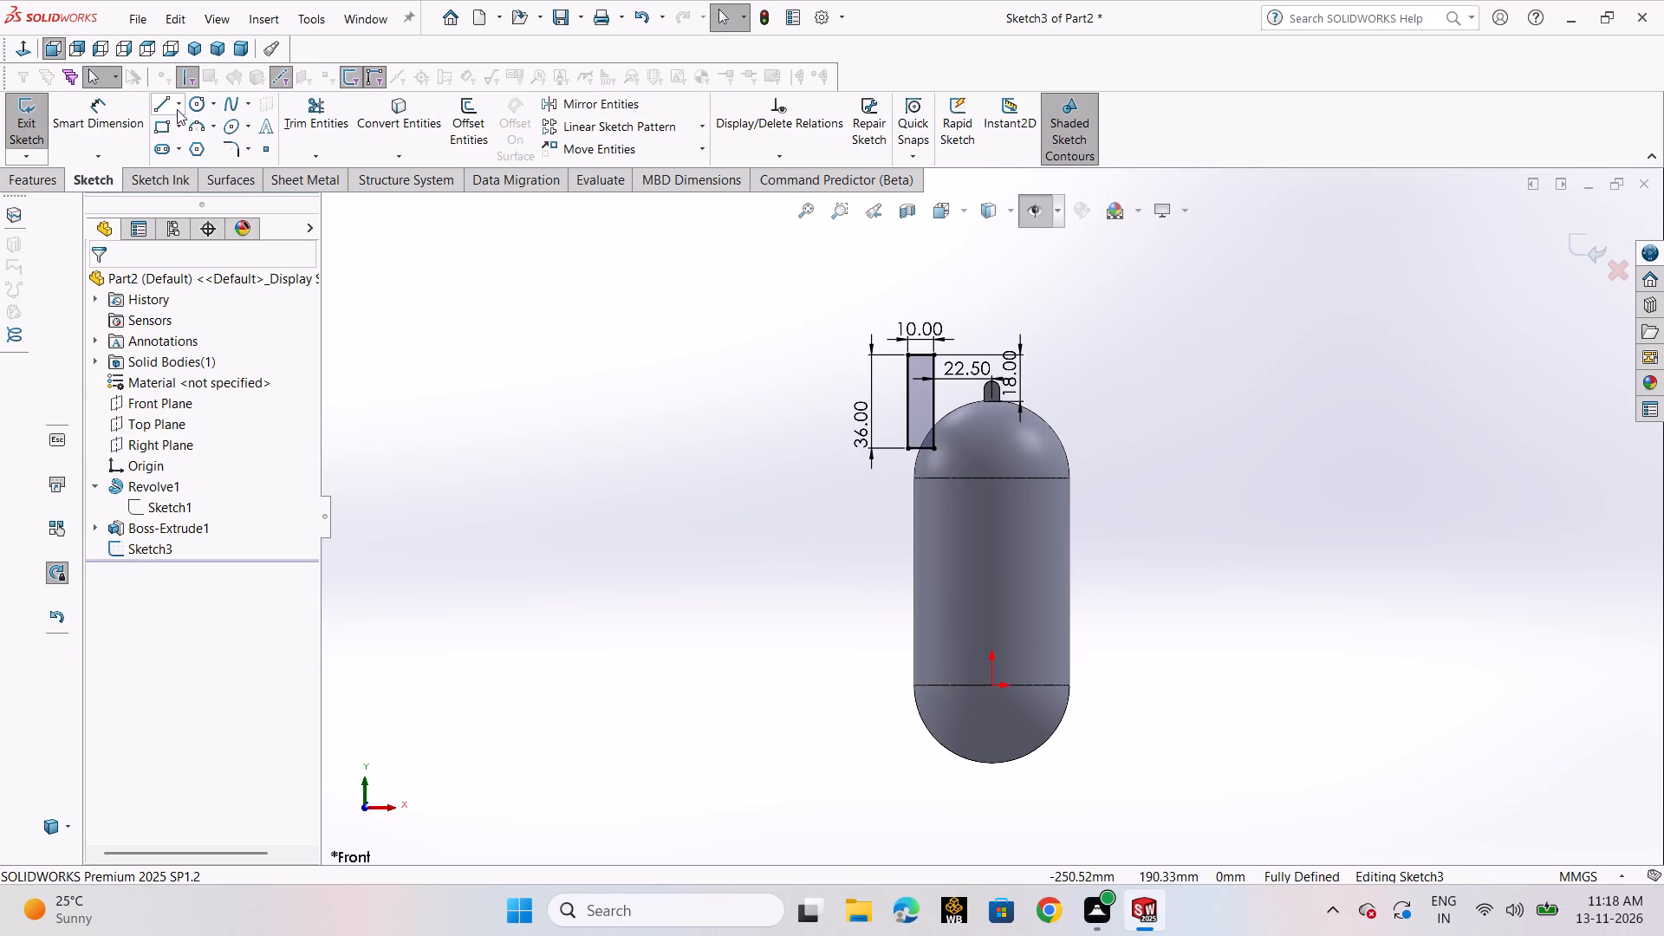
left_click(175, 109)
left_click(189, 144)
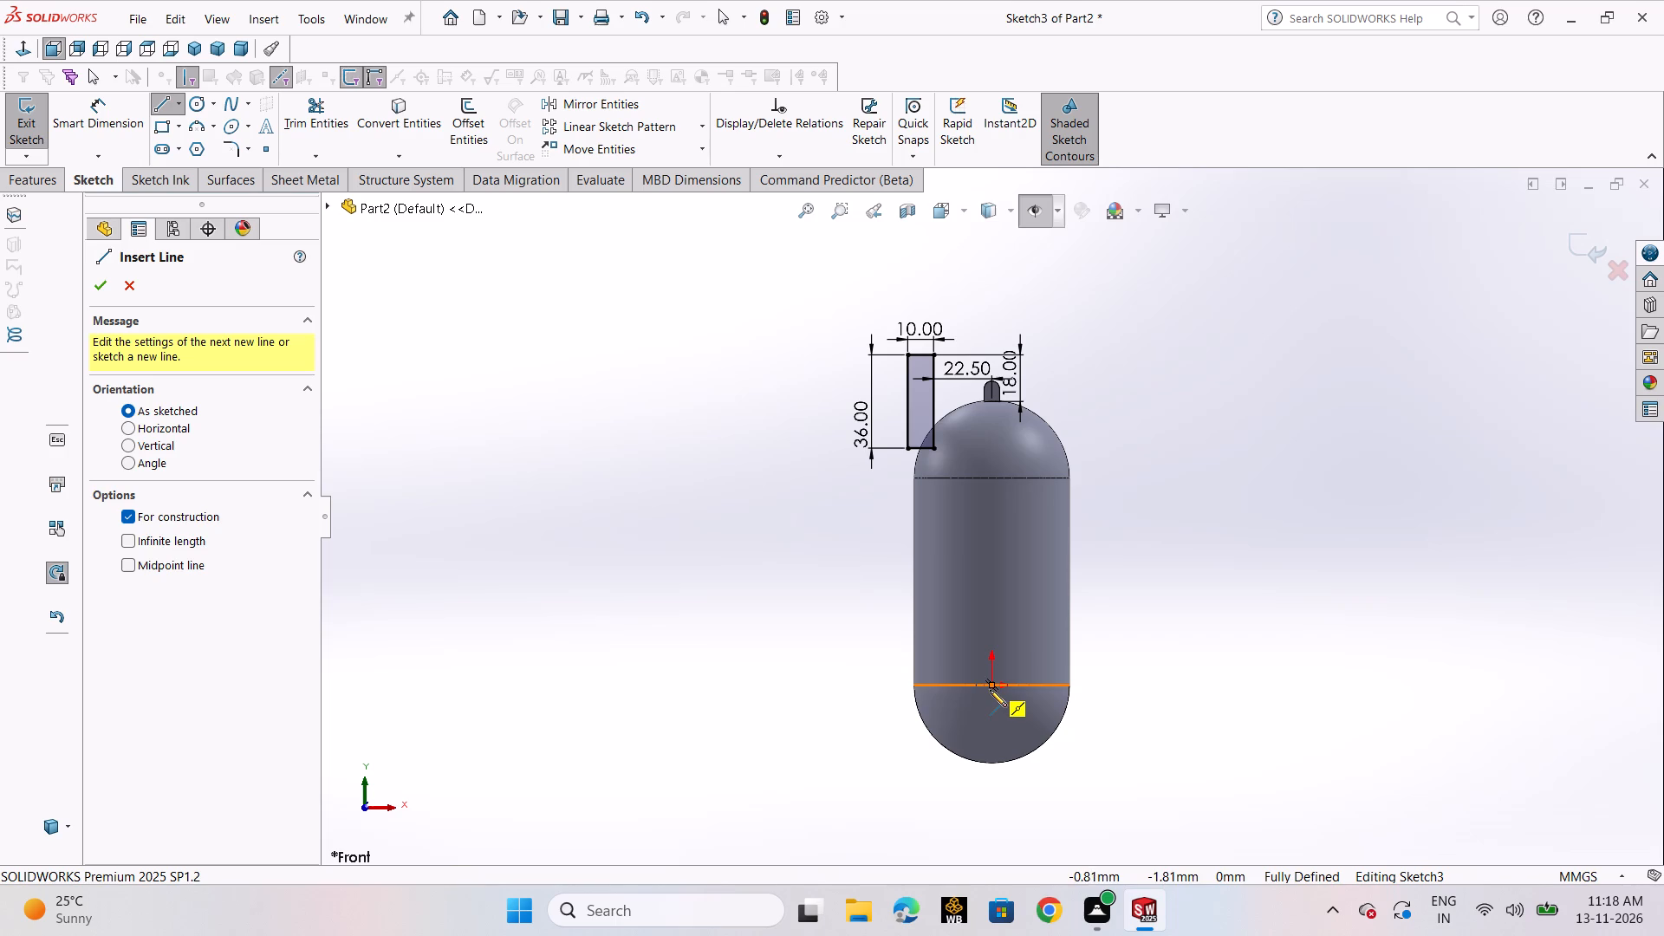
left_click(992, 689)
left_click(998, 311)
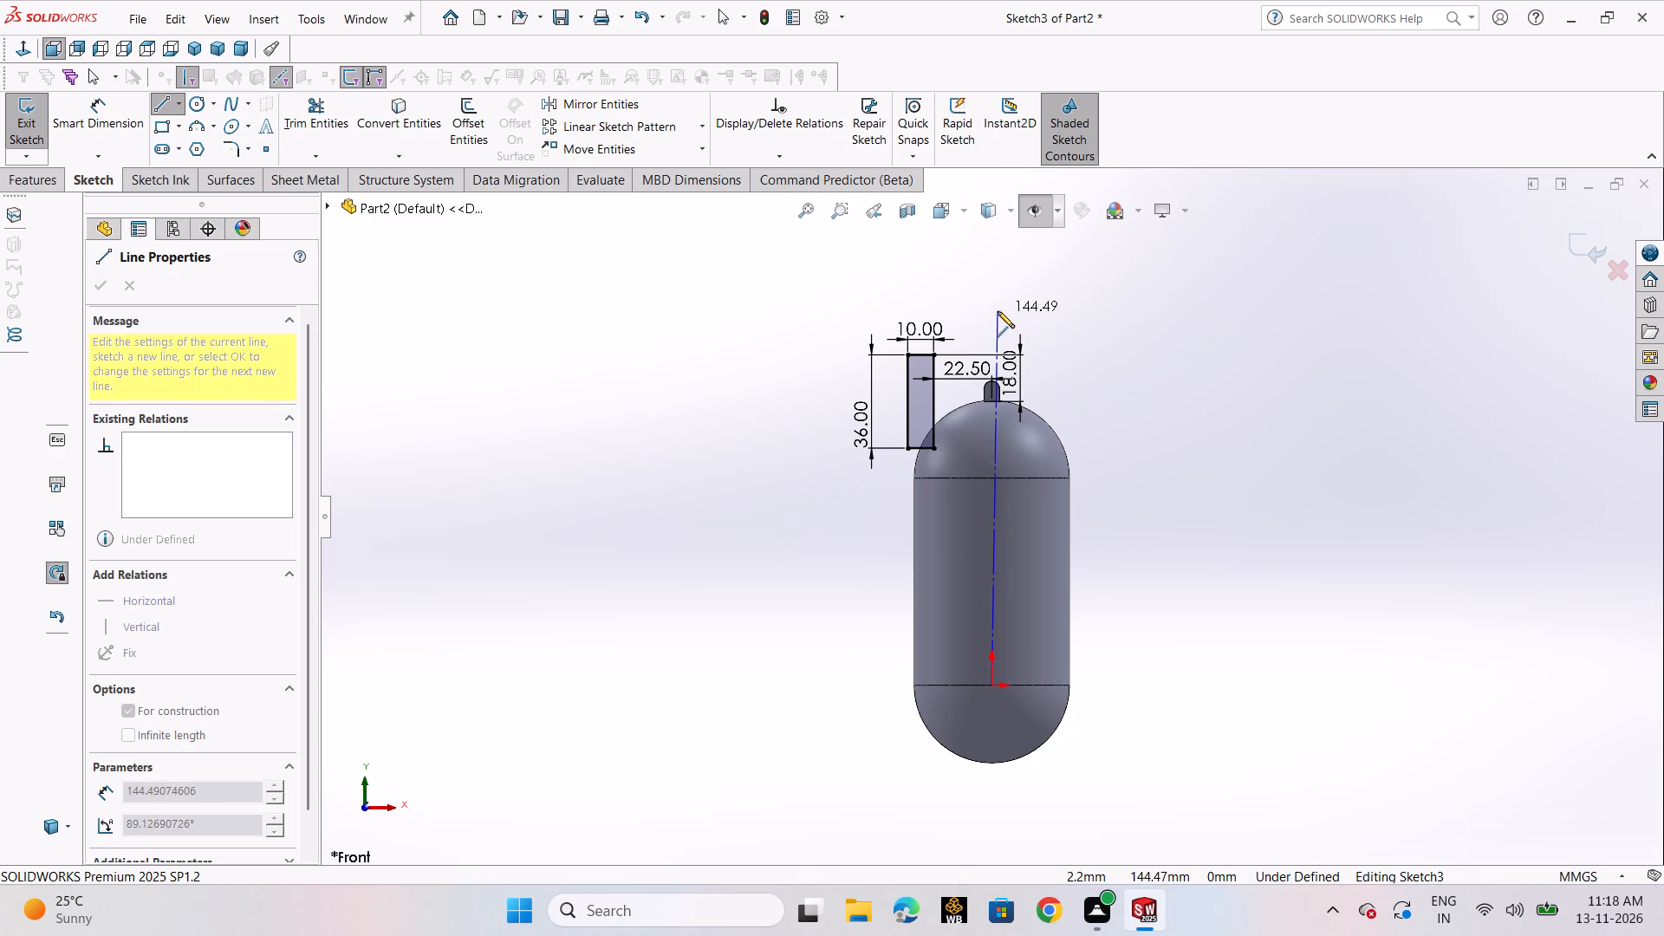
right_click(998, 311)
left_click(1037, 319)
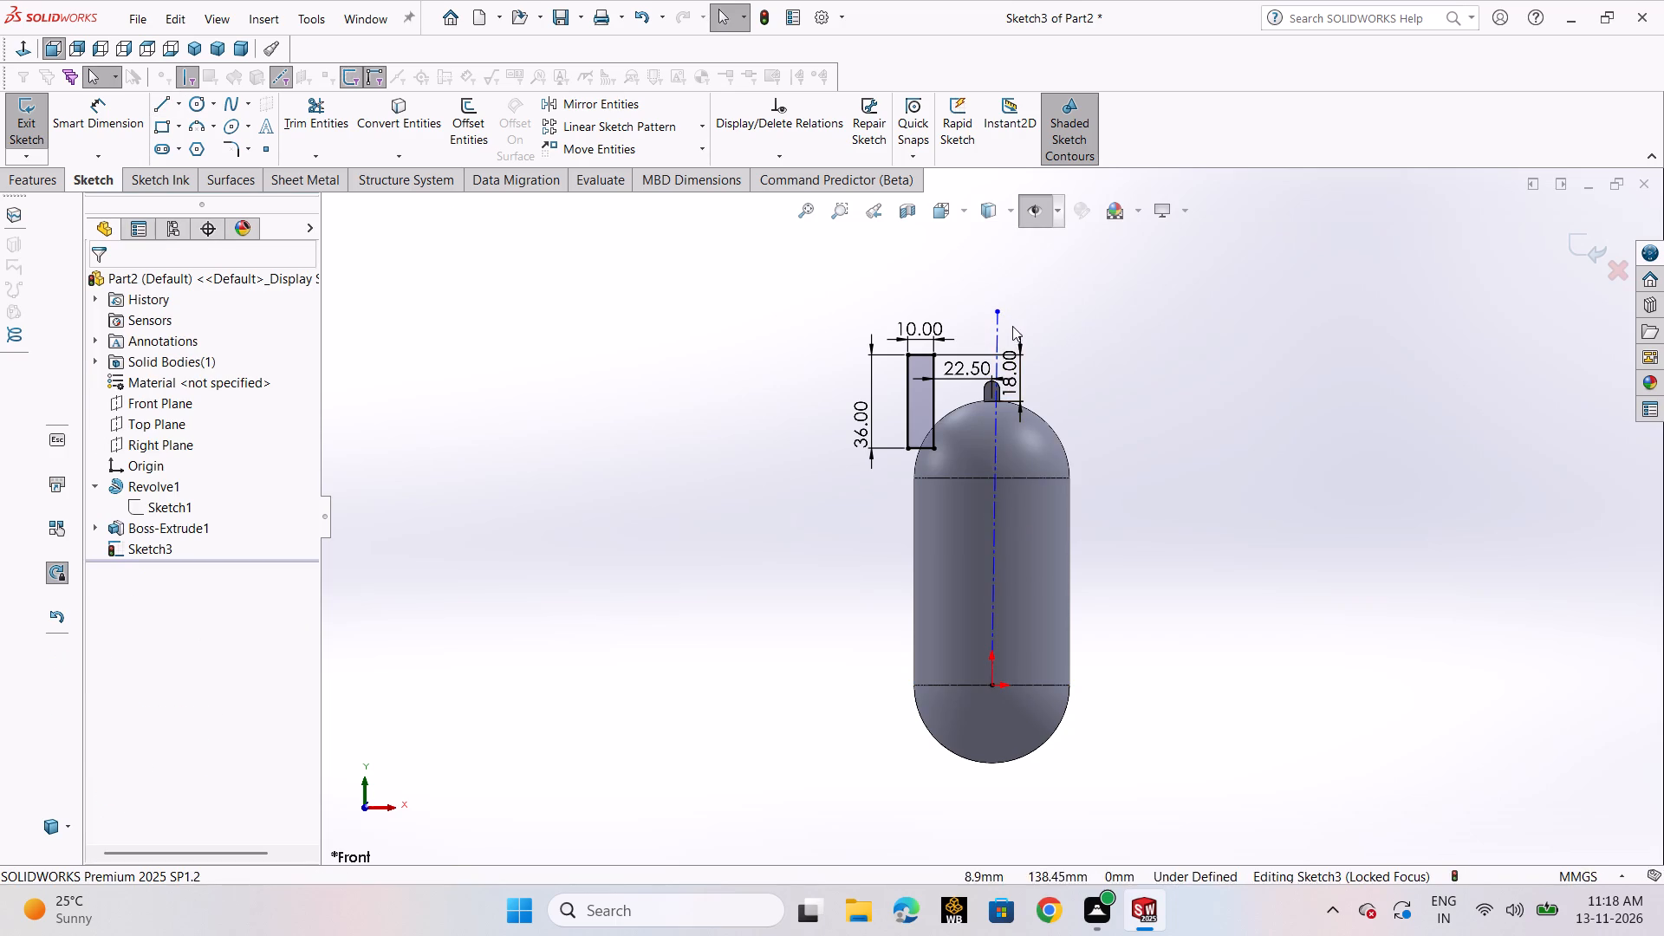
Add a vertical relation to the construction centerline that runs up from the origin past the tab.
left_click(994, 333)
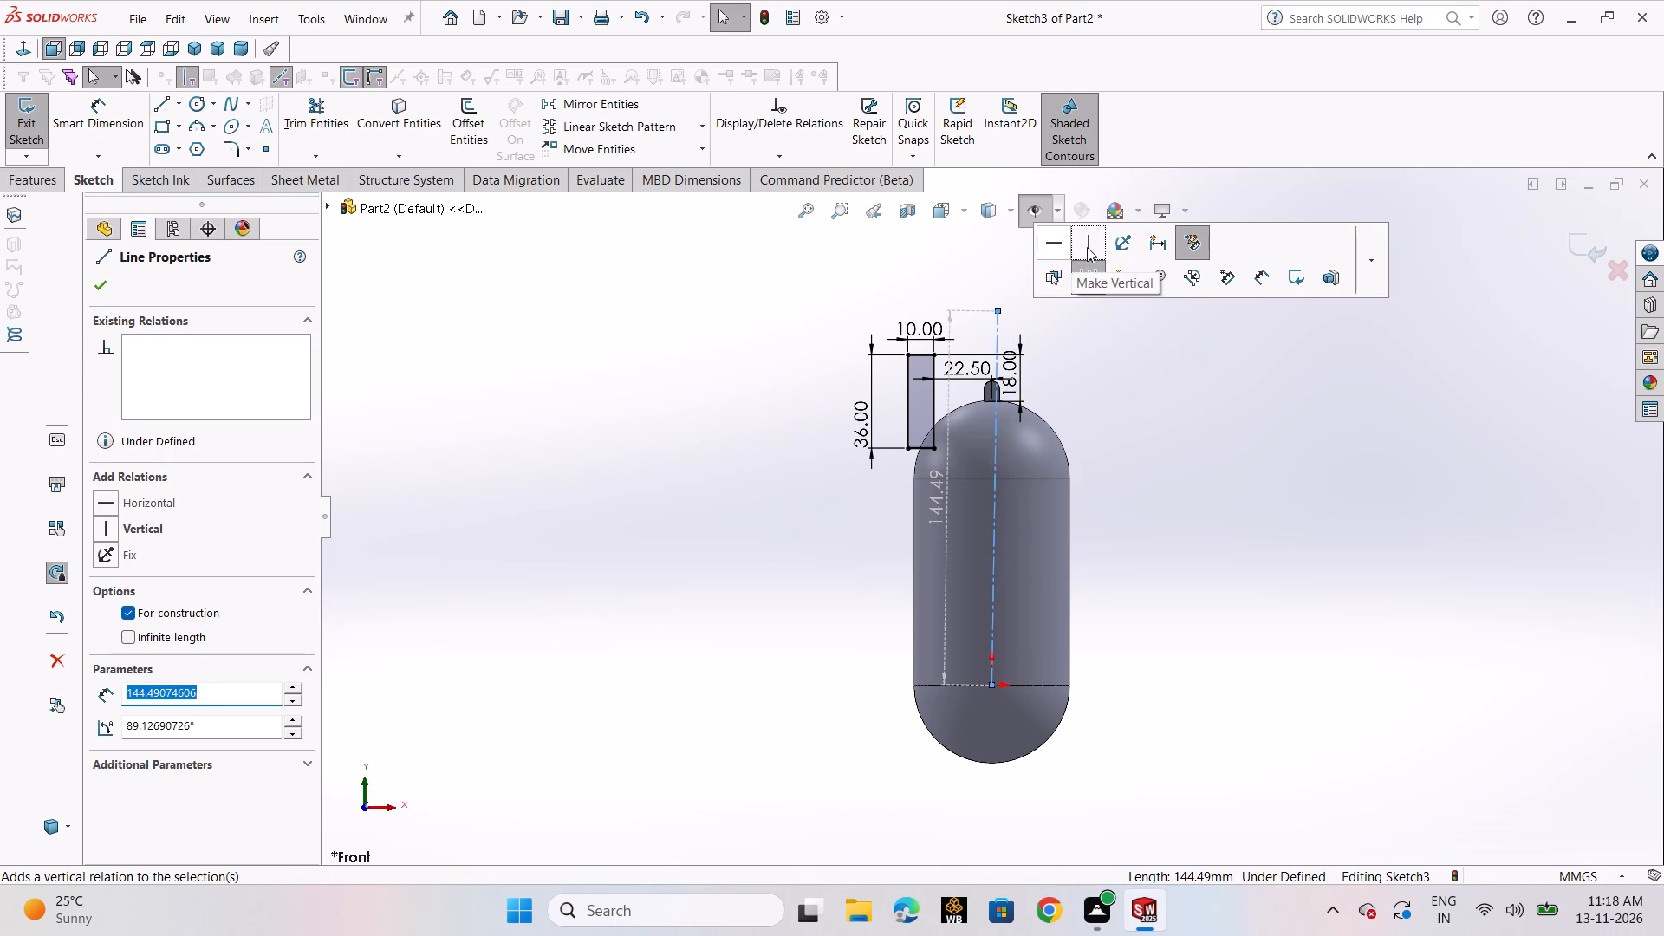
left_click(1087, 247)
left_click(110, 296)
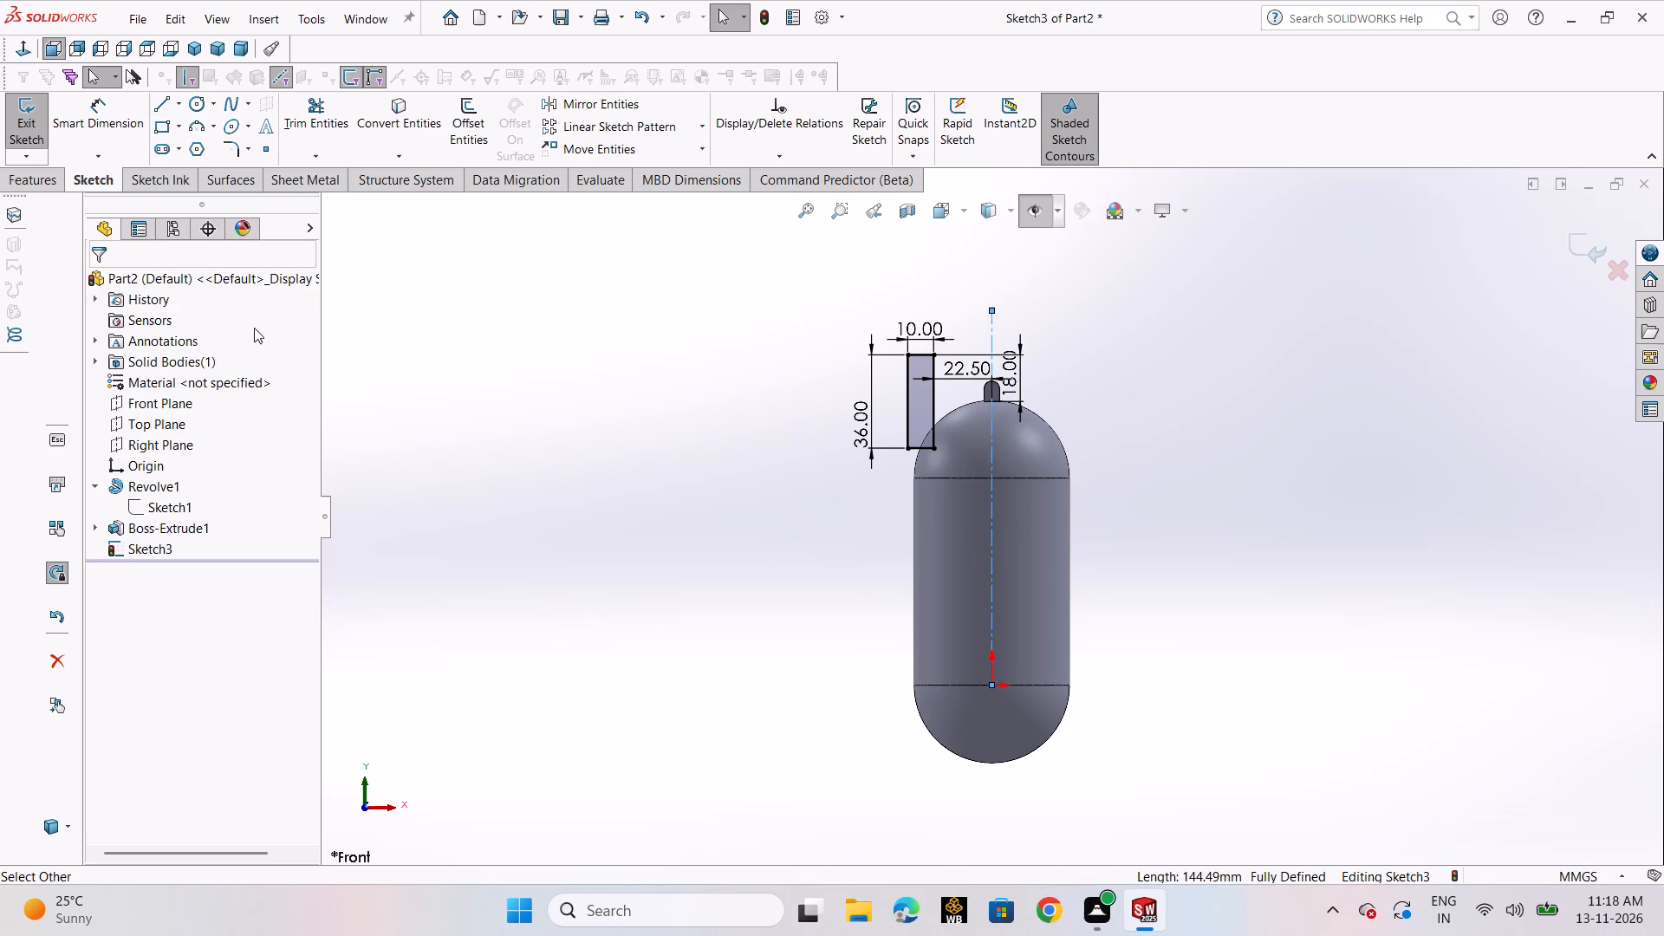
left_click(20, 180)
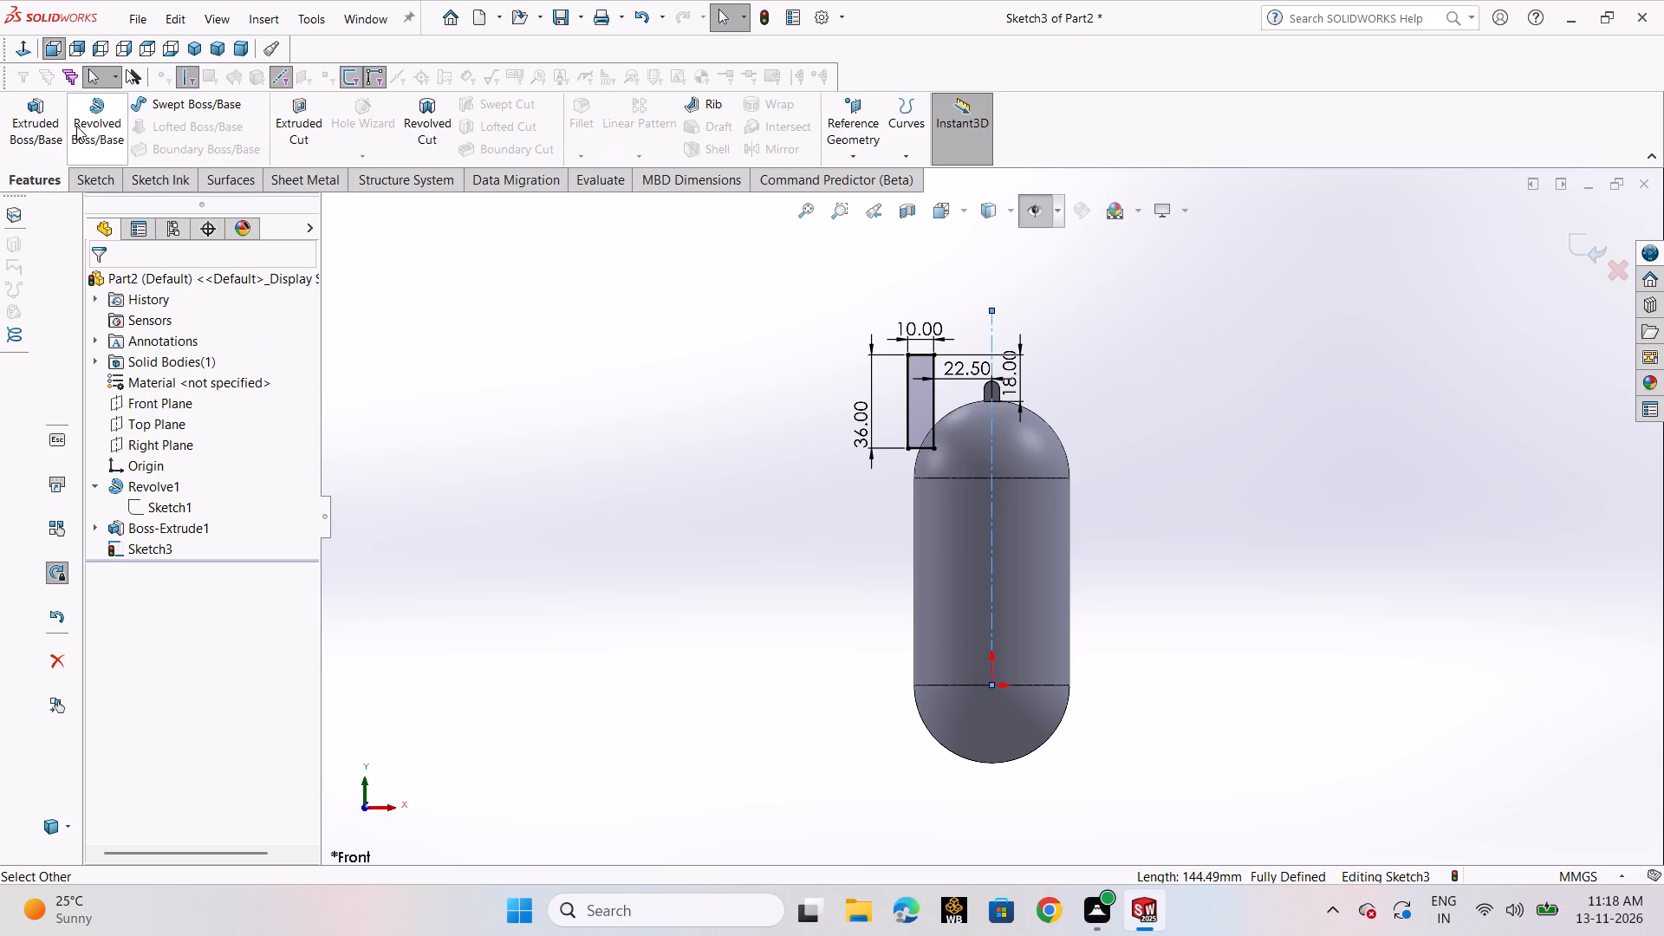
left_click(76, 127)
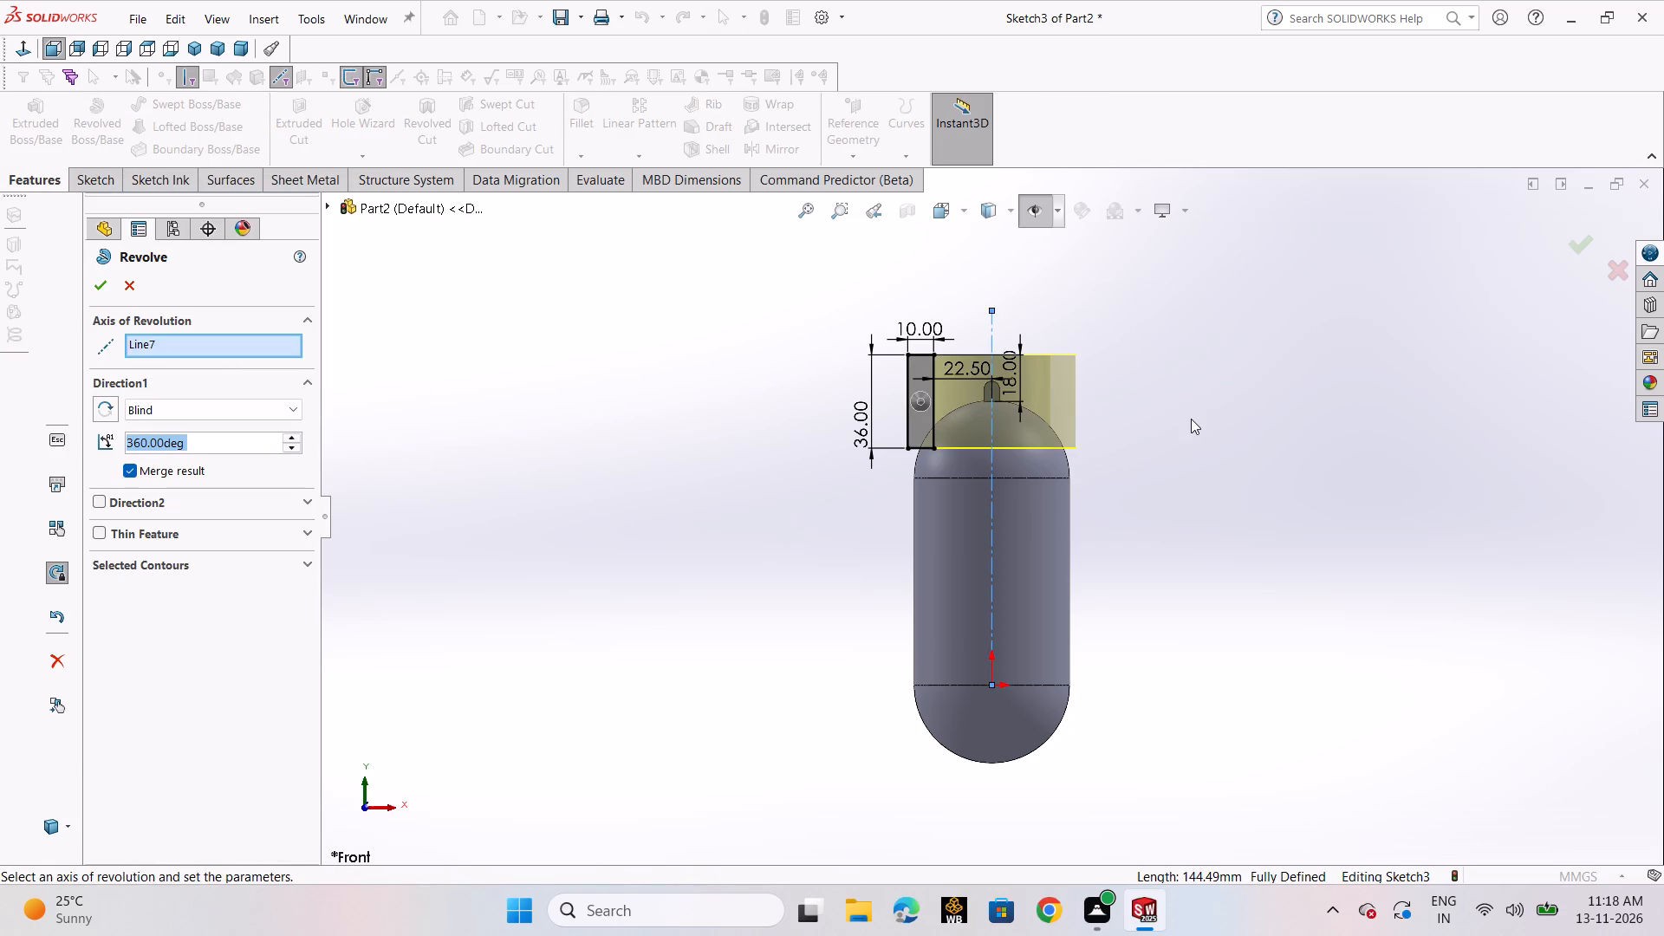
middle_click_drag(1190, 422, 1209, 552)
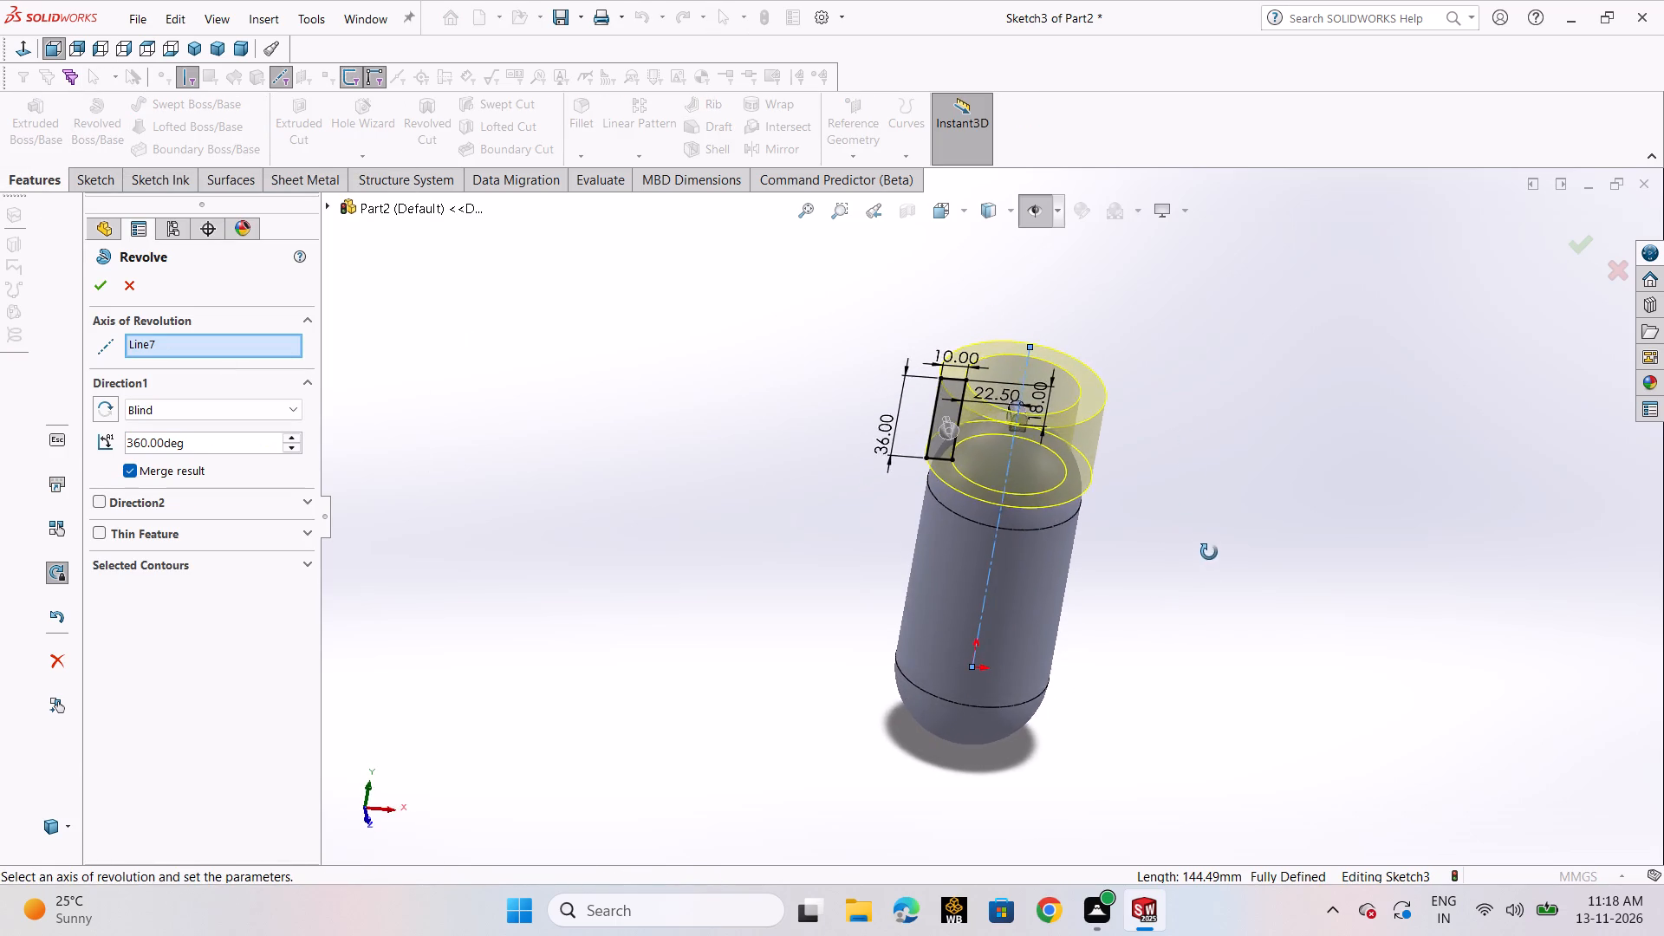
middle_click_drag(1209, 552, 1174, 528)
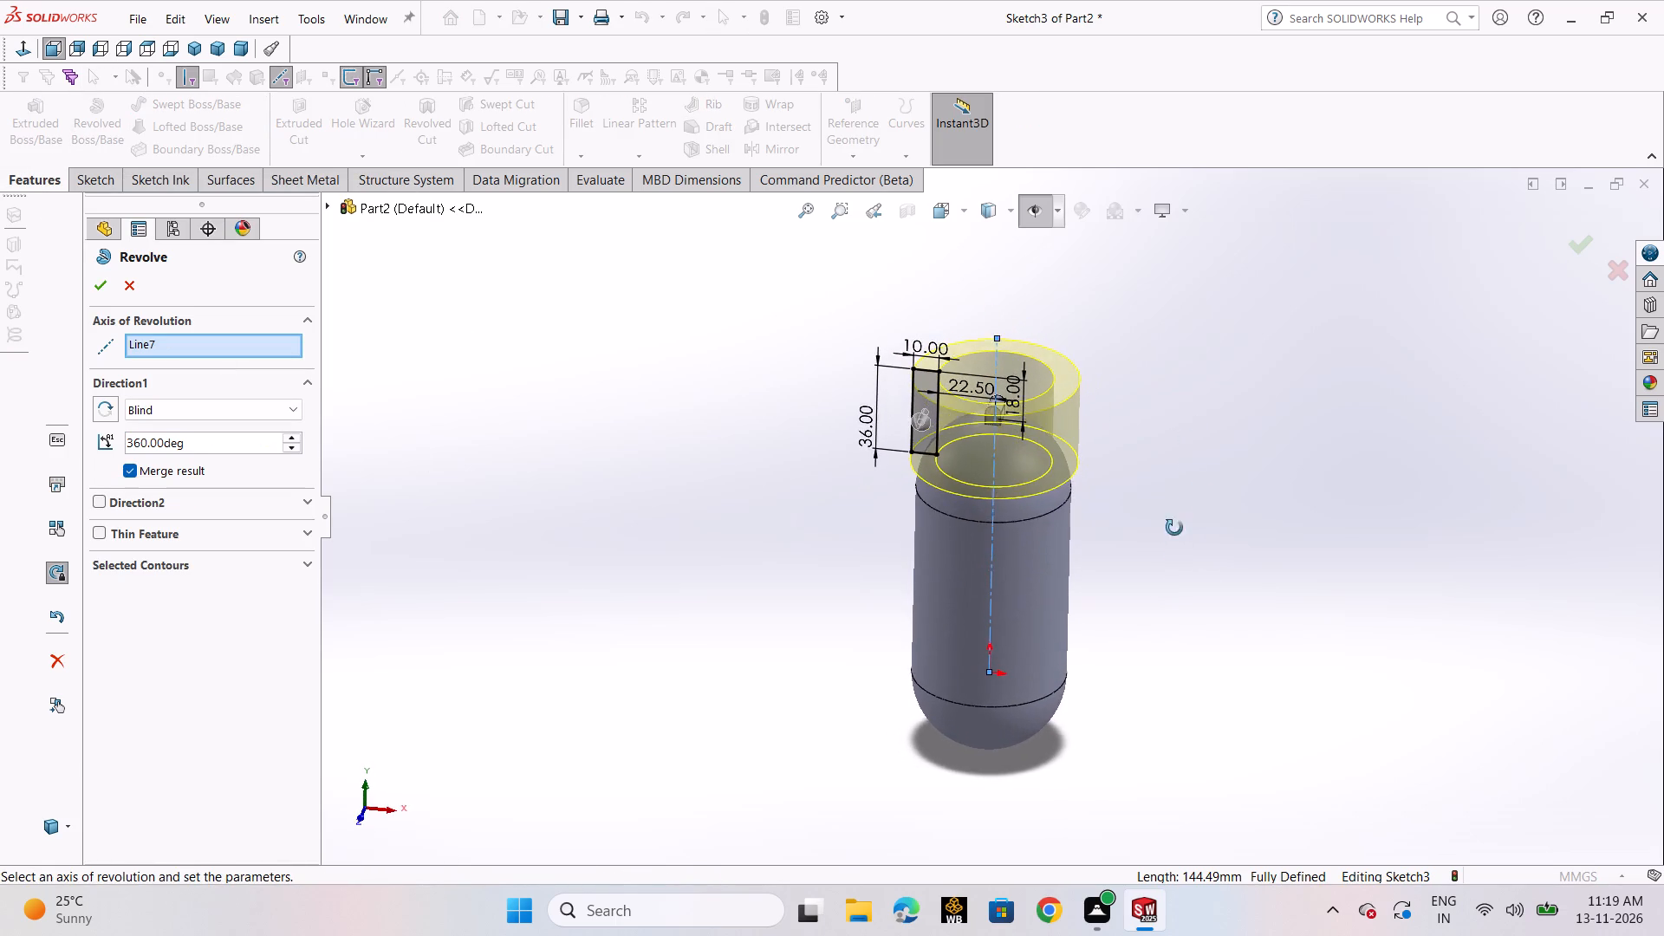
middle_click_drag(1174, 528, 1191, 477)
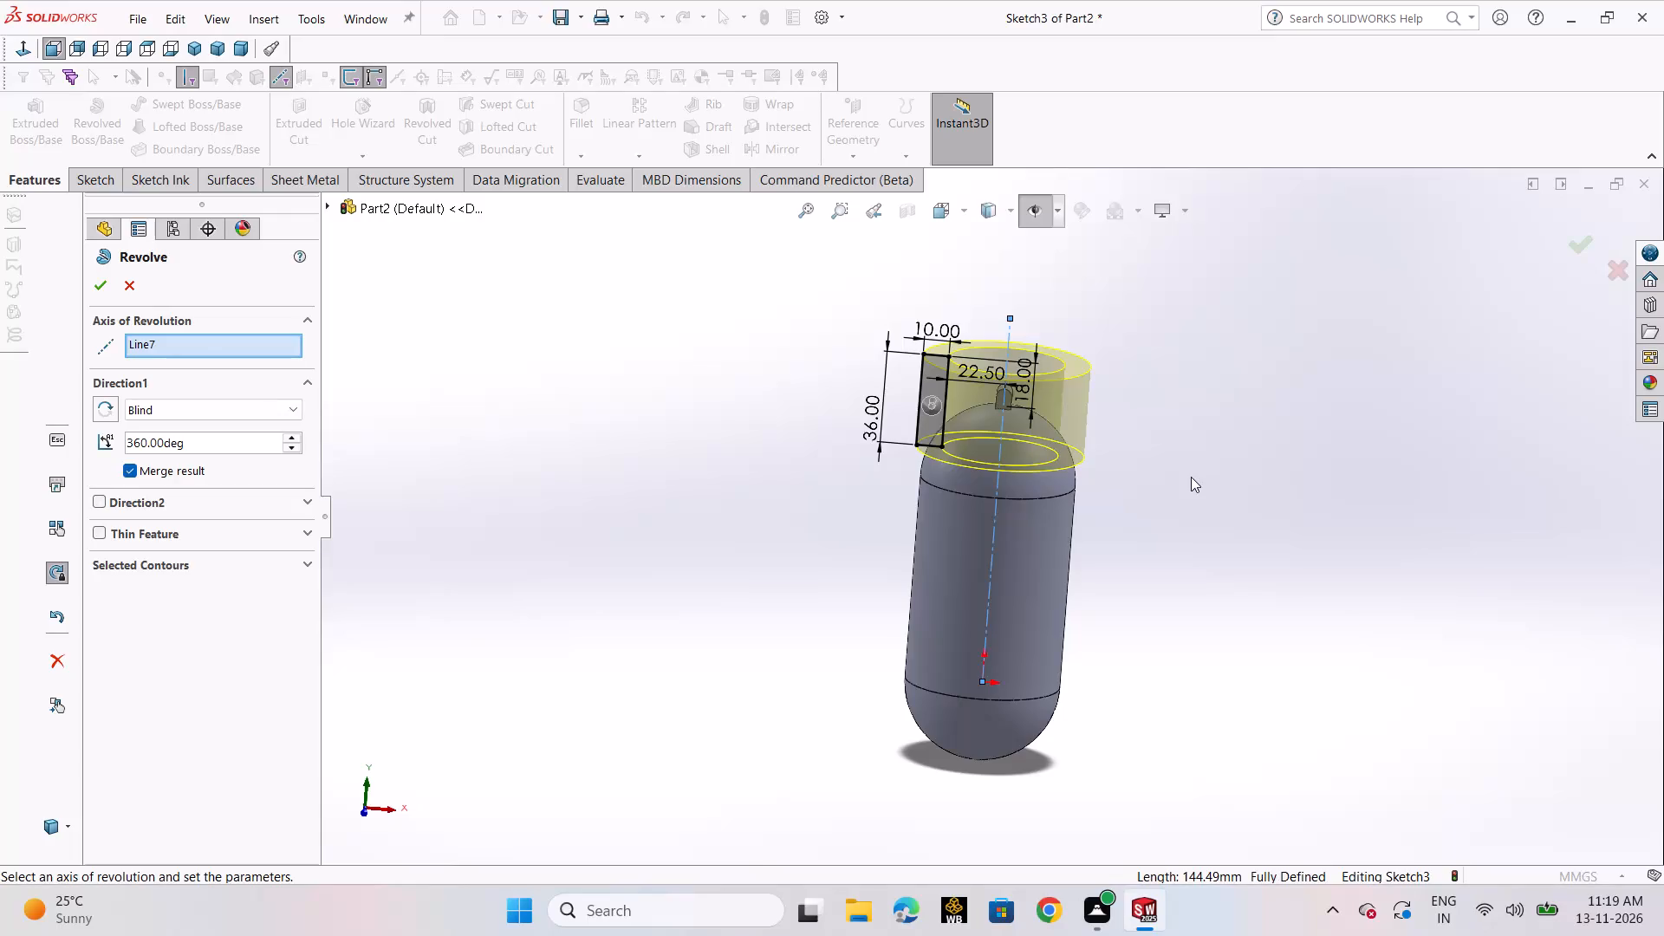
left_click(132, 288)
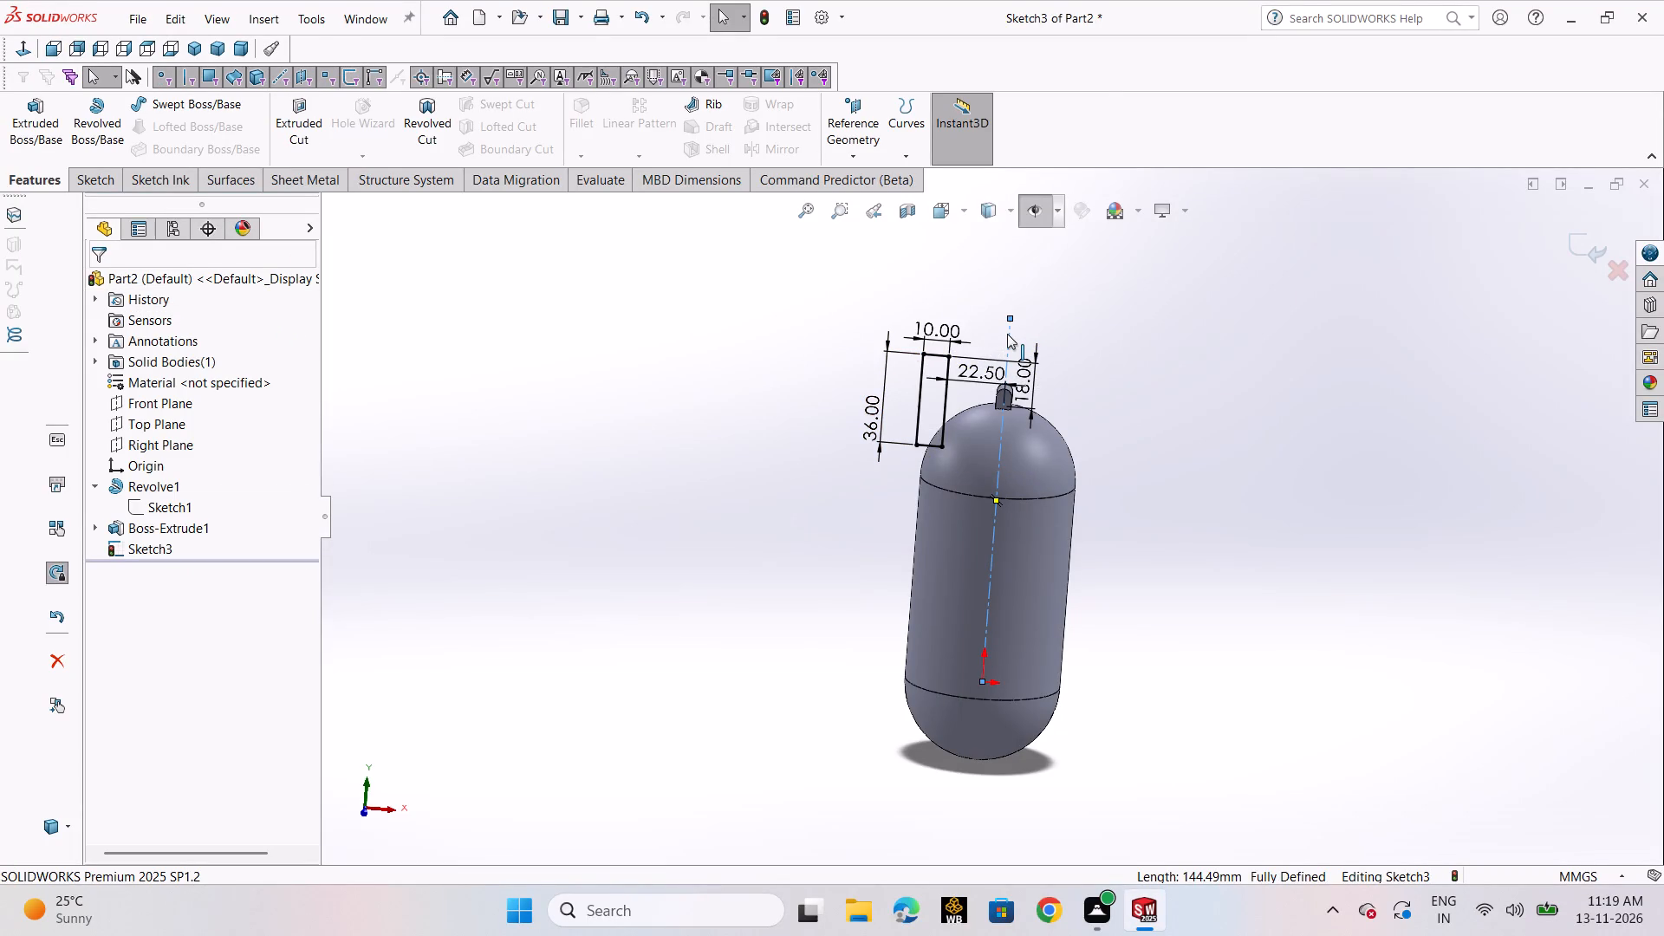
Replace the centerline through the origin with a vertical construction centerline about 173 mm long along the rectangle's outer vertical side.
key("Delete")
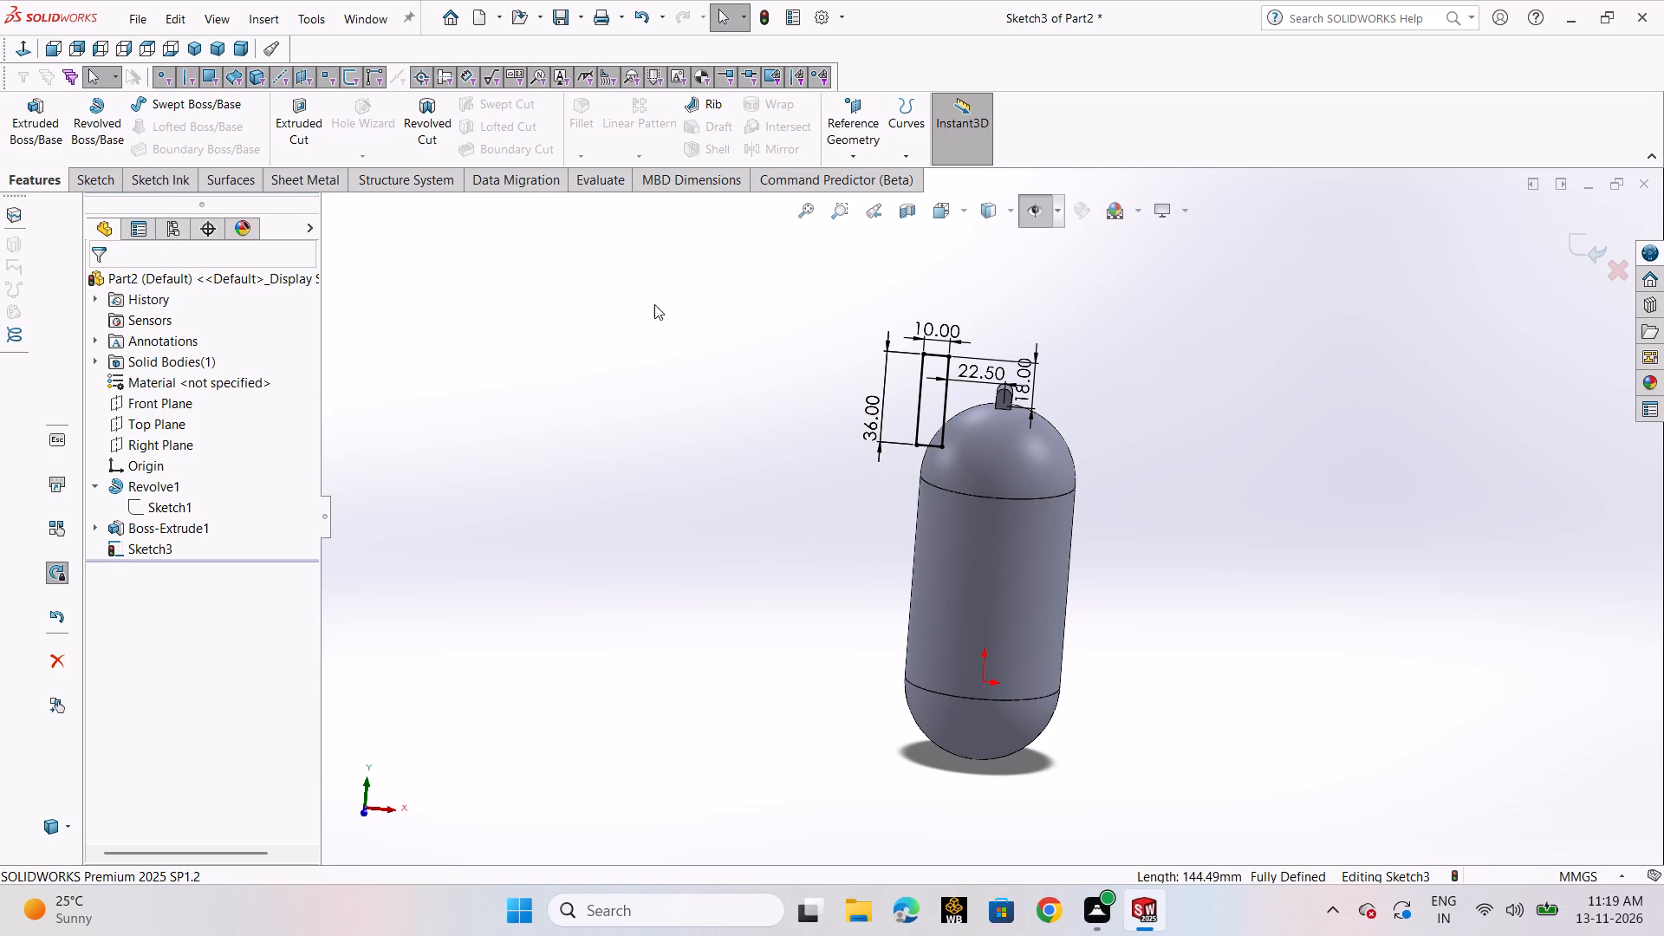
left_click(107, 178)
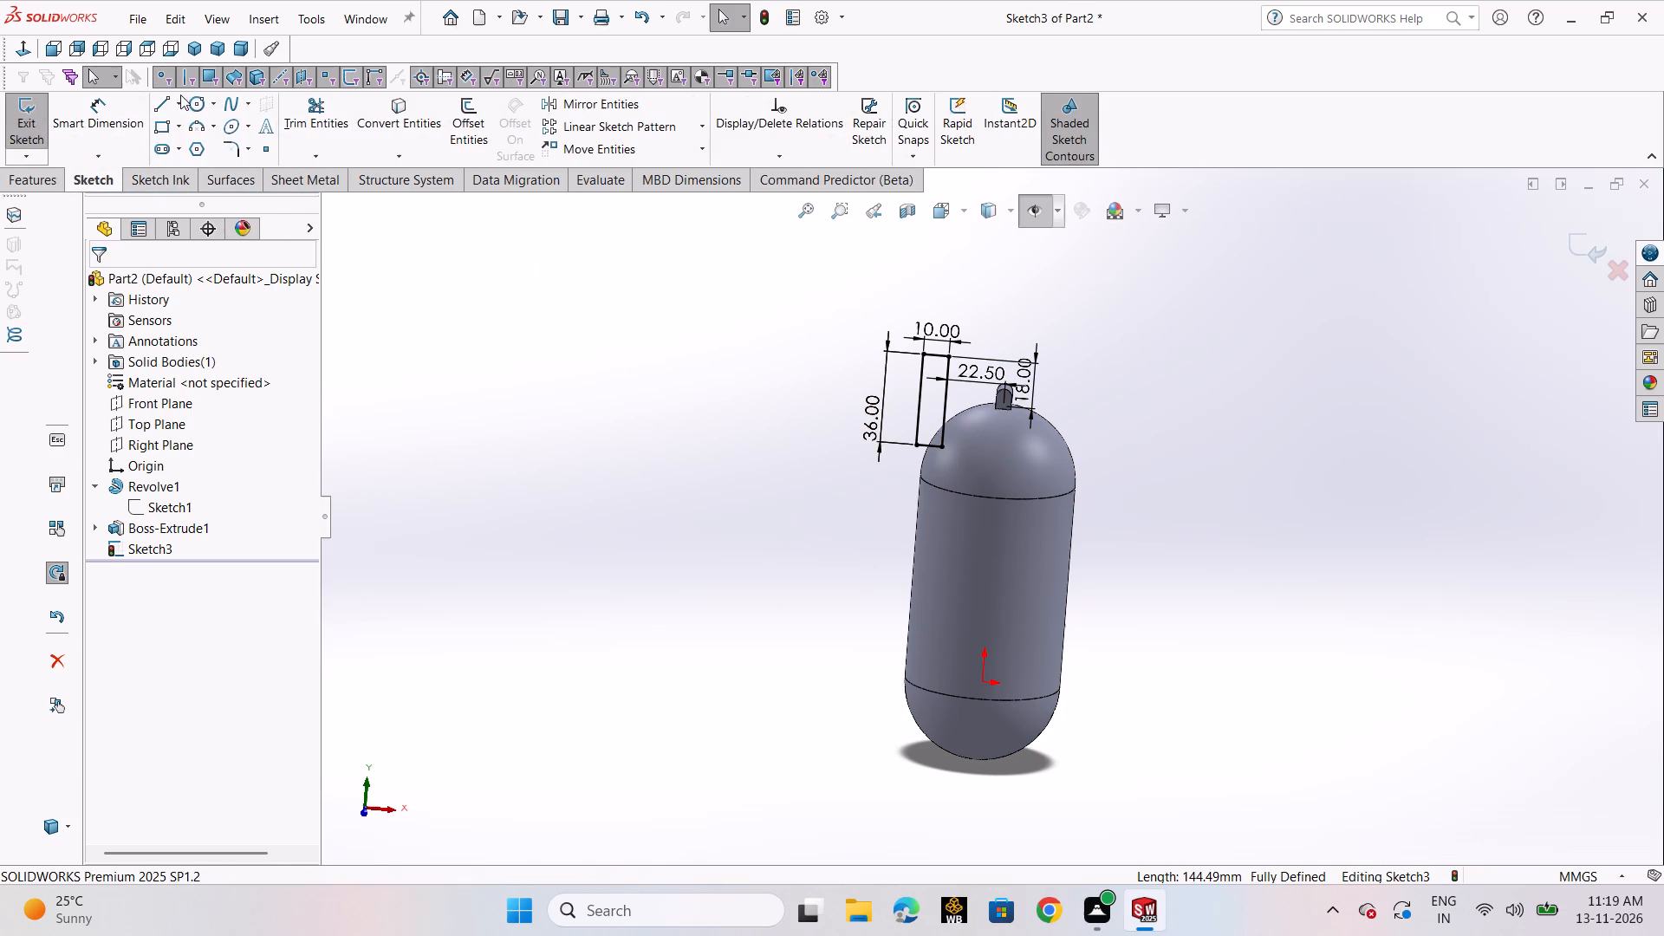
left_click(181, 108)
left_click(184, 139)
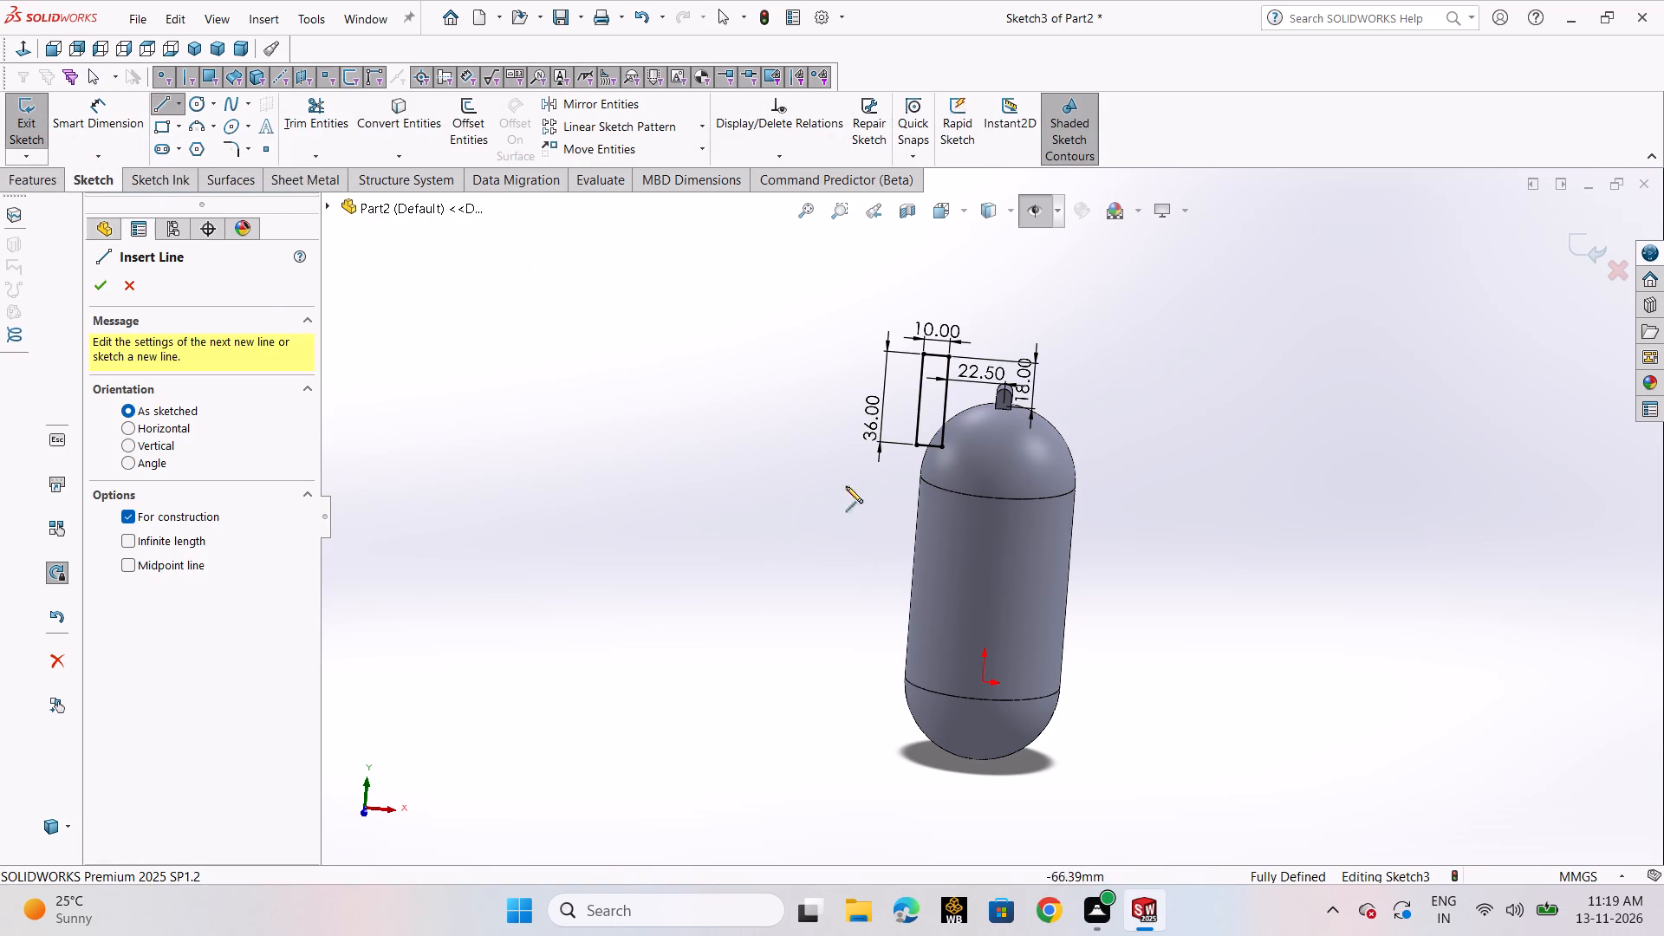
left_click(932, 303)
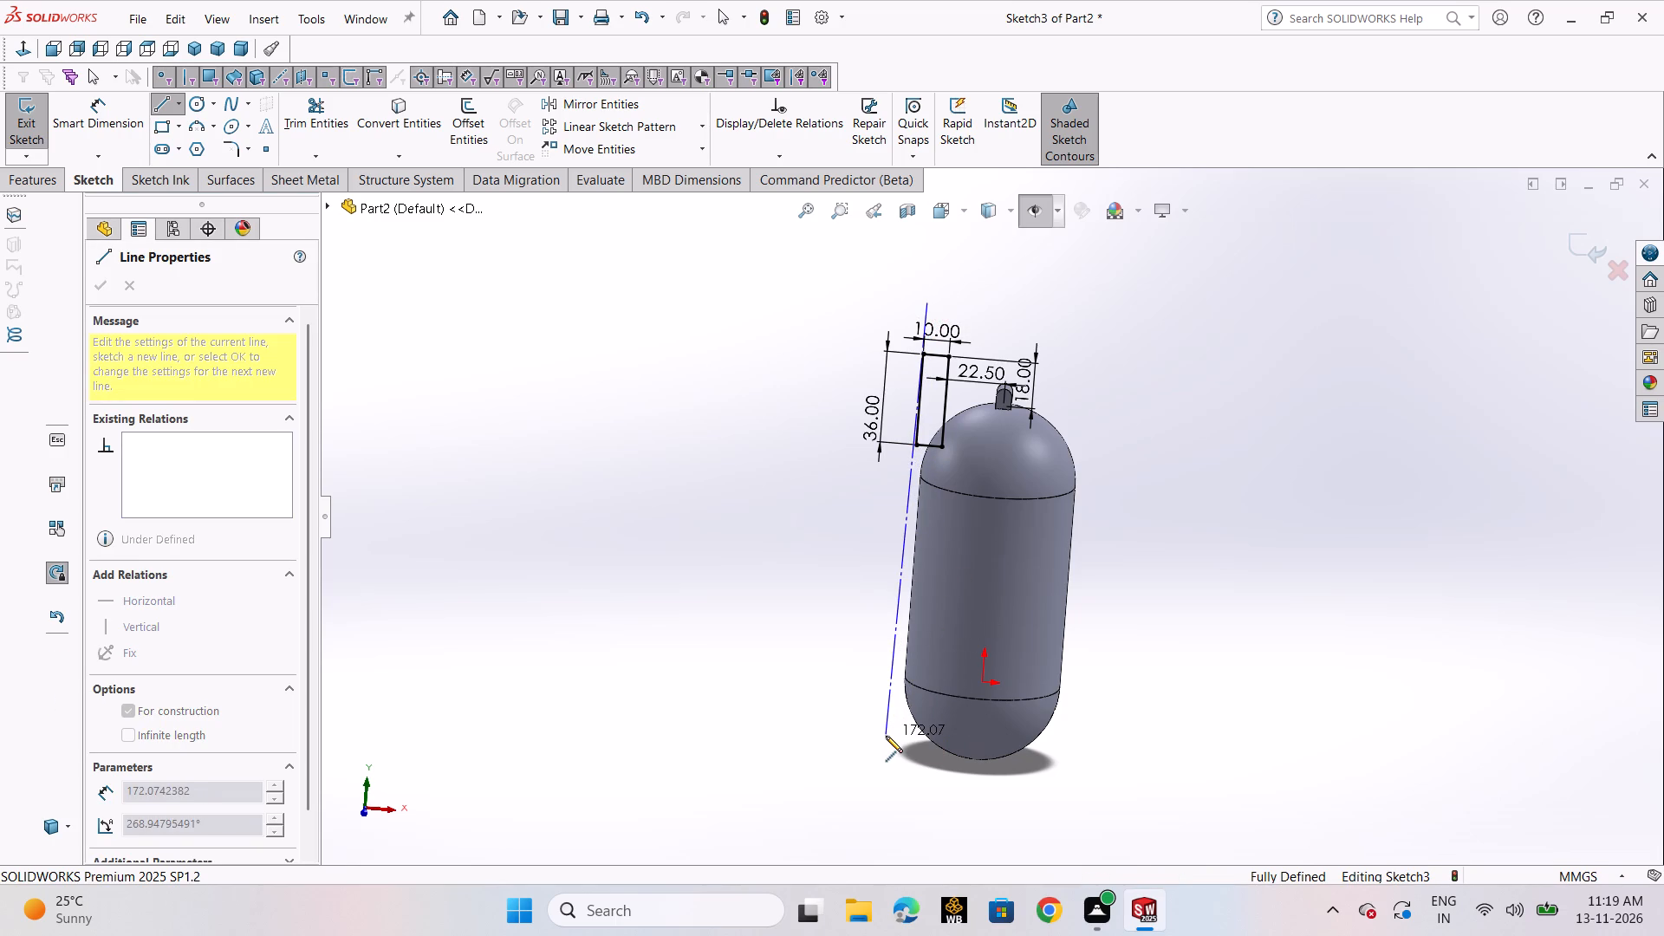
left_click(889, 738)
right_click(889, 738)
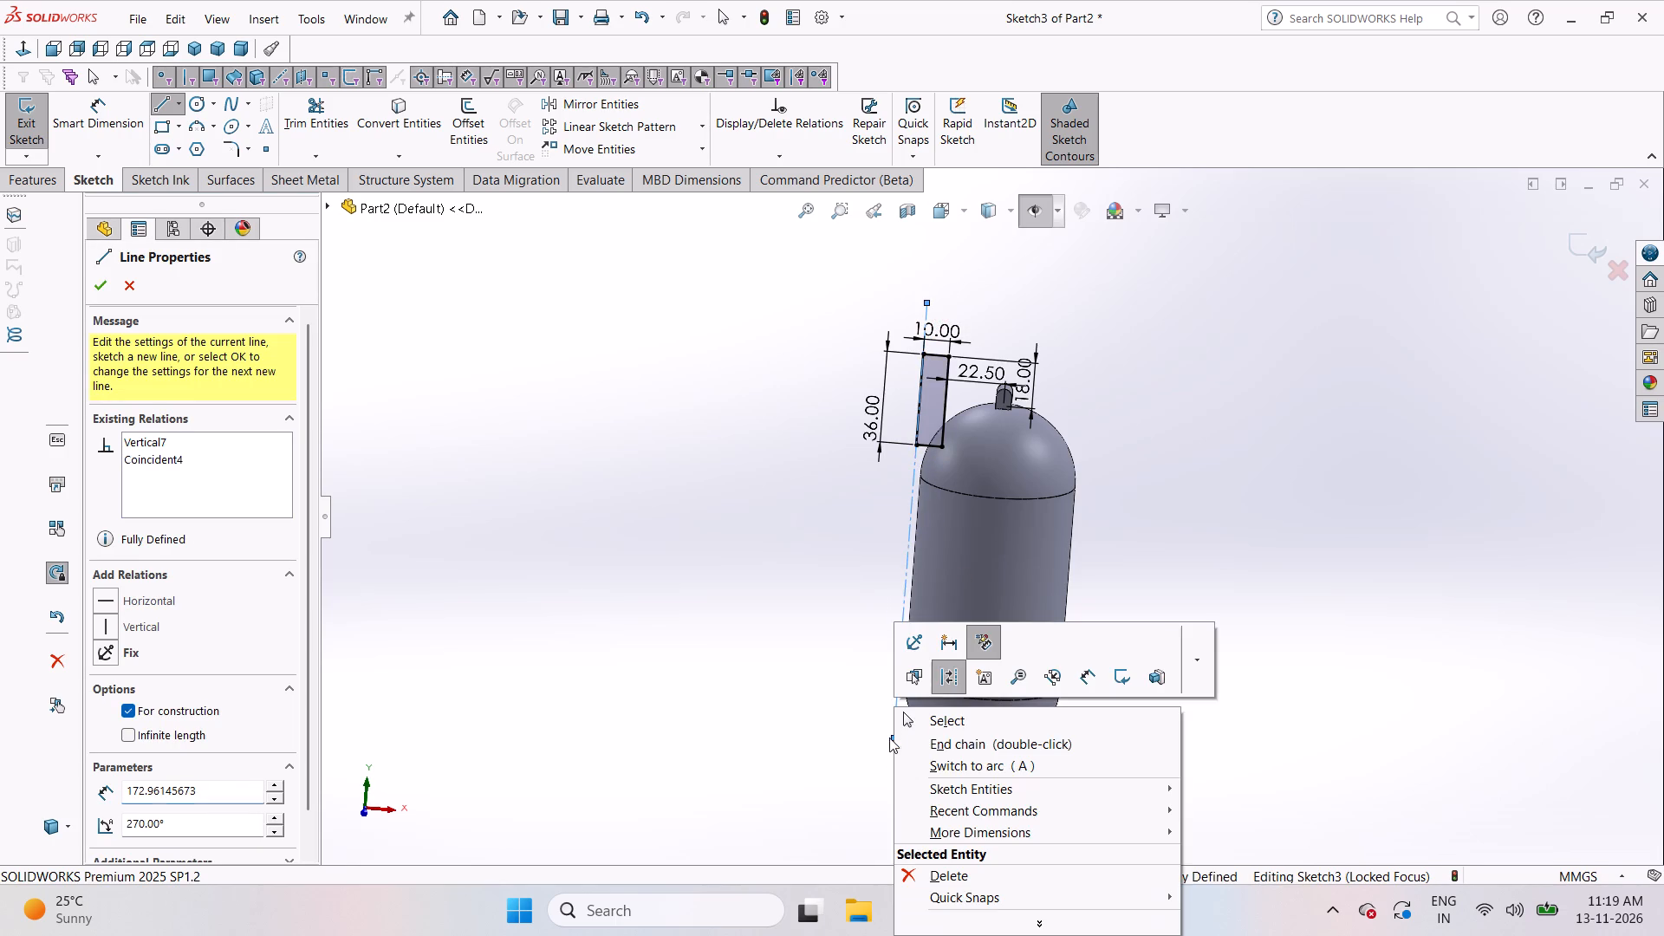
left_click(917, 722)
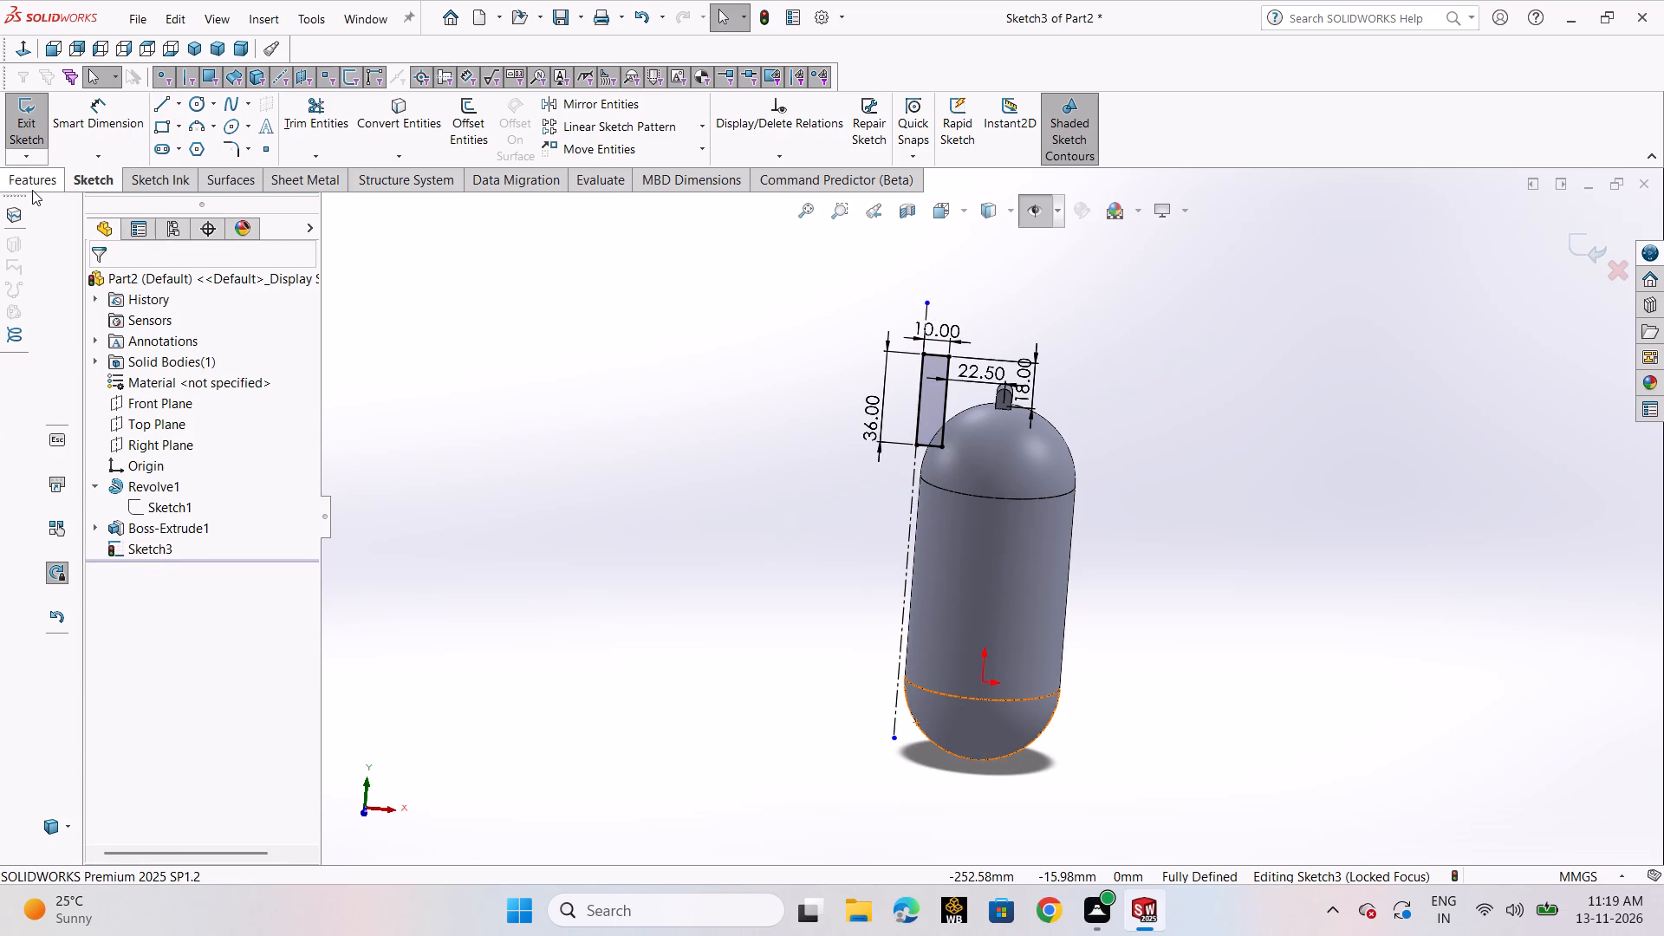
Revolve the rectangle 360 degrees about the centerline on its outer side, merging the result with the capsule.
left_click(32, 190)
left_click(91, 124)
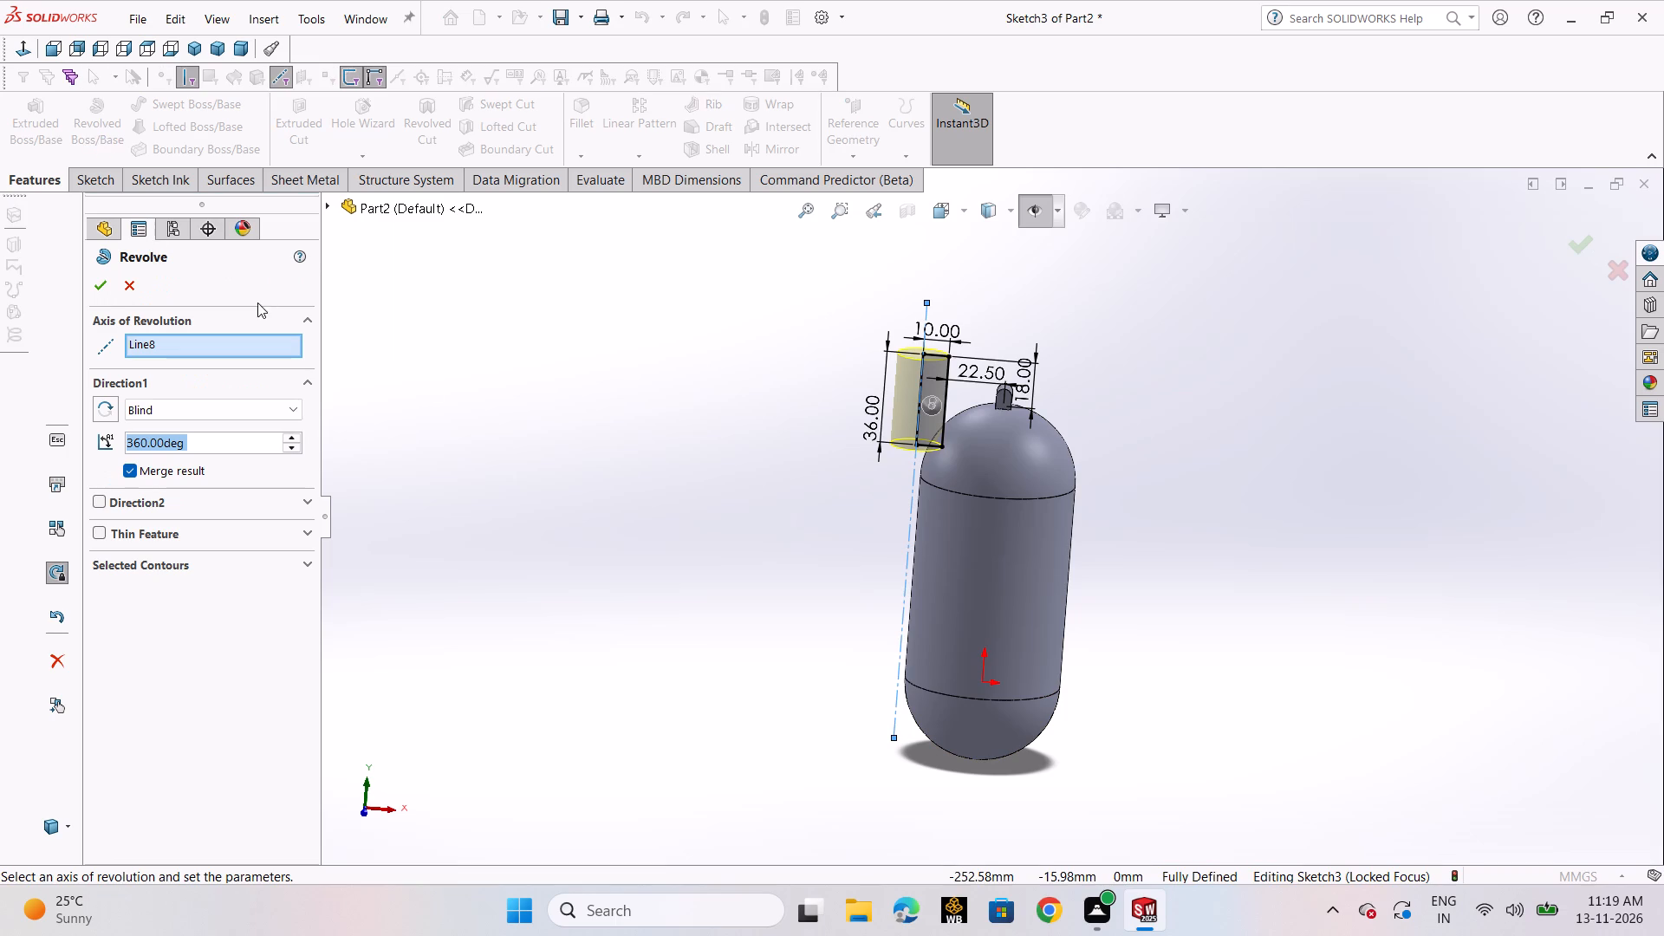
left_click(104, 281)
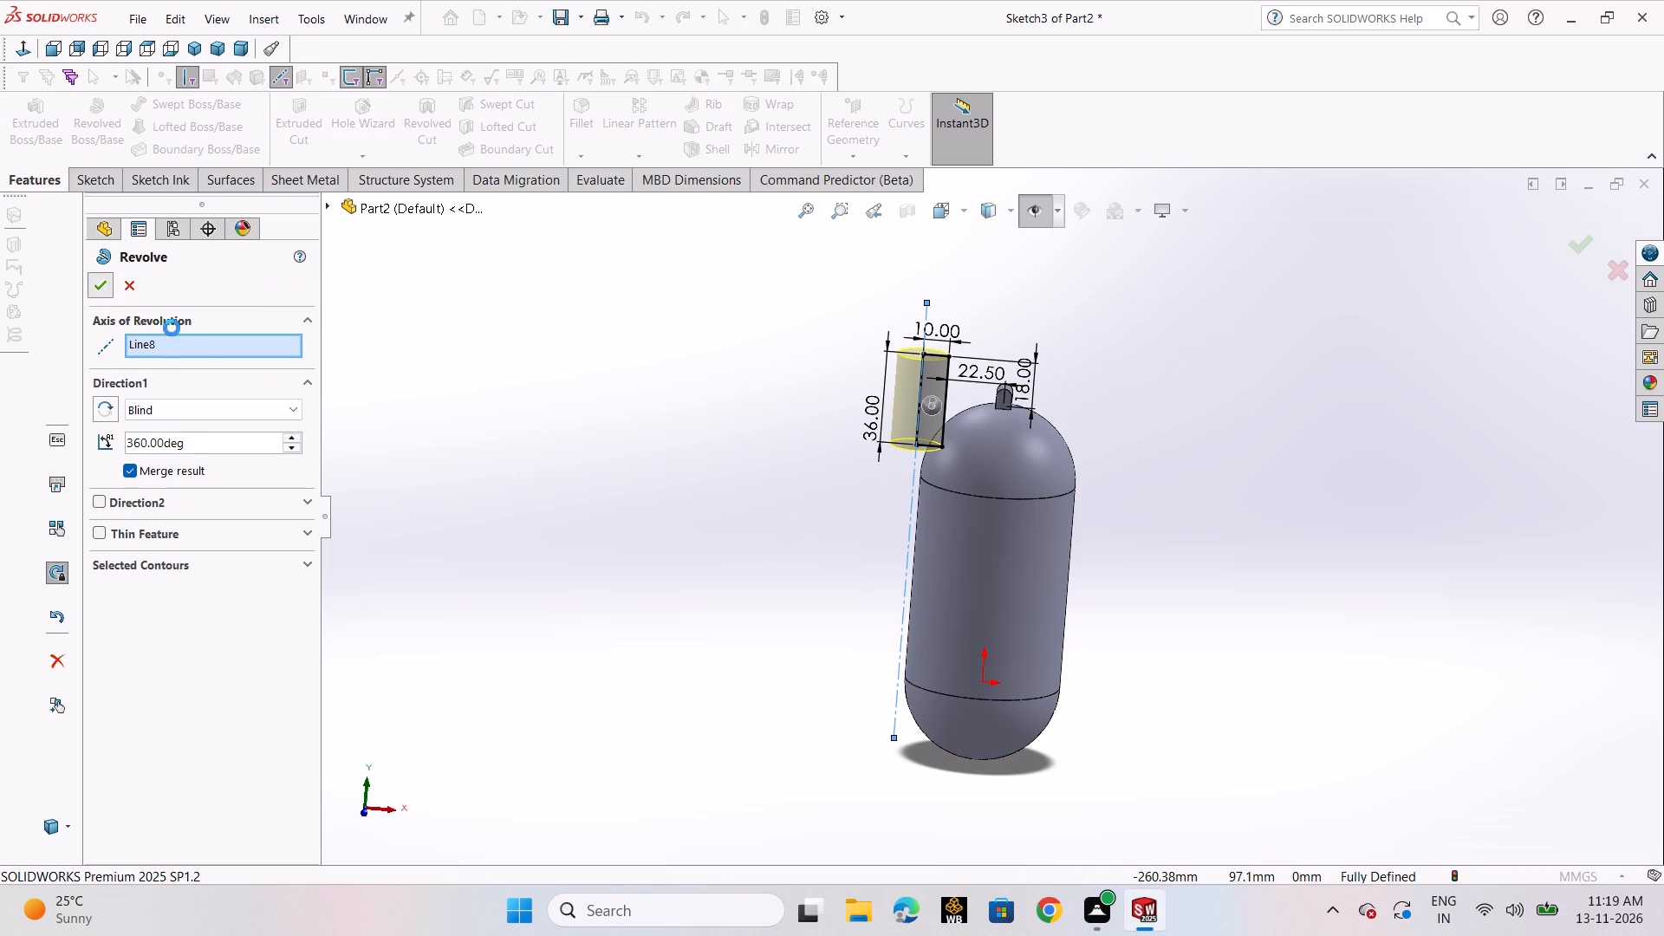
left_click(673, 452)
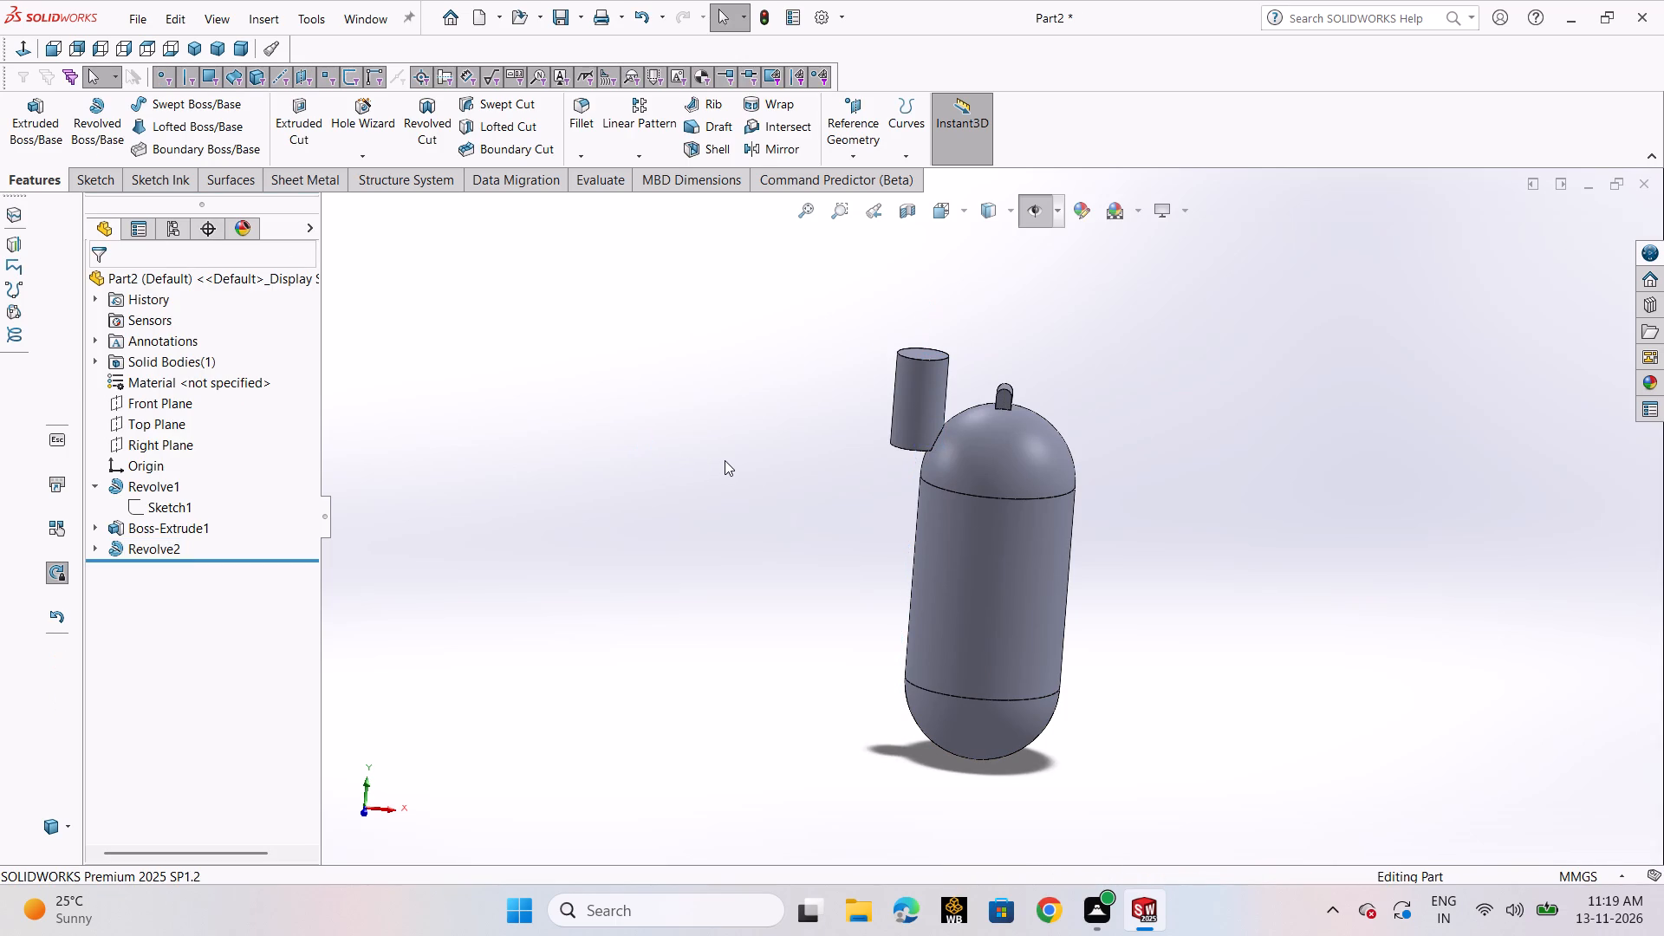
Edit the capsule's revolve profile sketch to a 100 mm straight side and a 50 mm radius, and exit the sketch.
scroll(1102, 567, "up", 4)
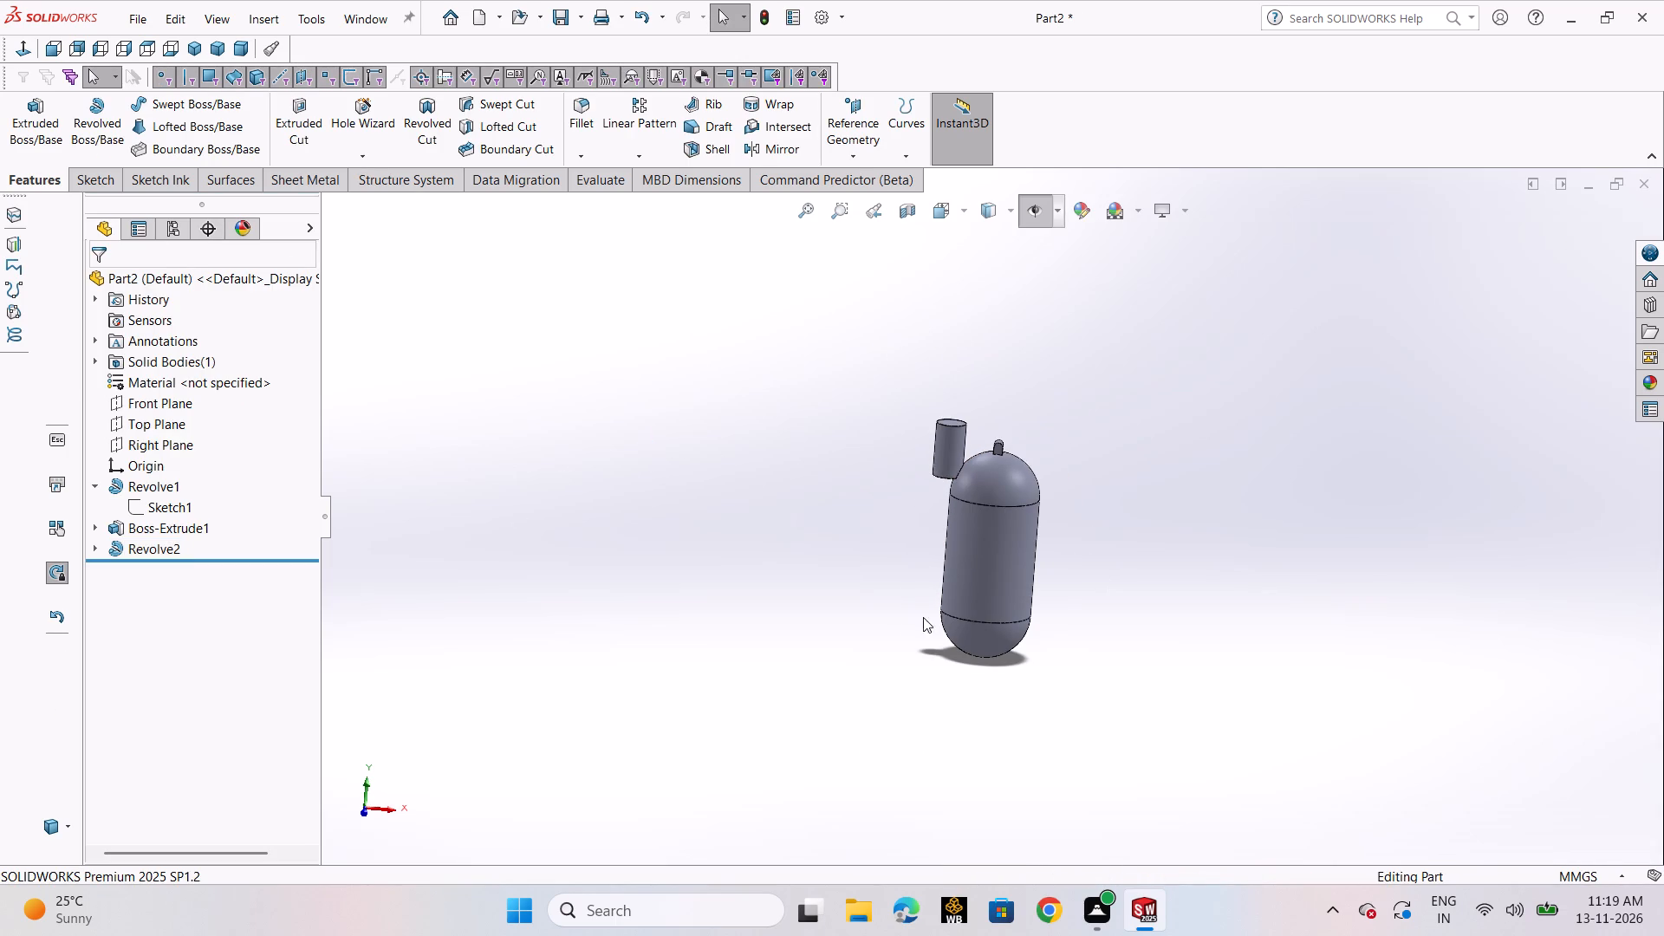
left_click(163, 480)
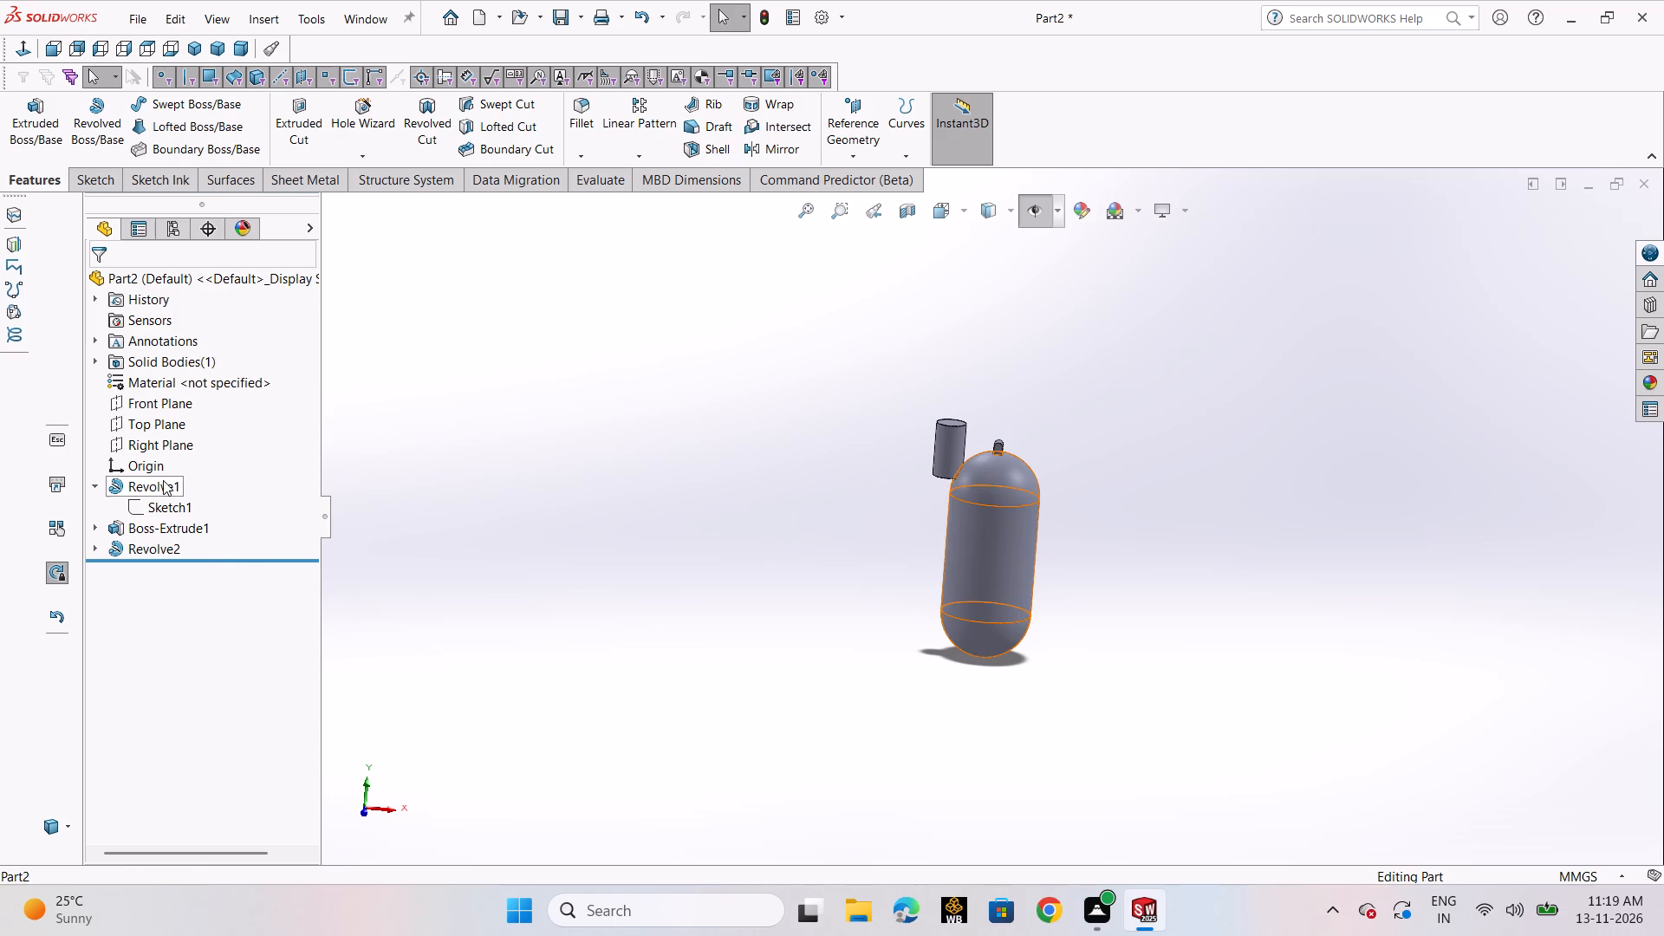
left_click(133, 505)
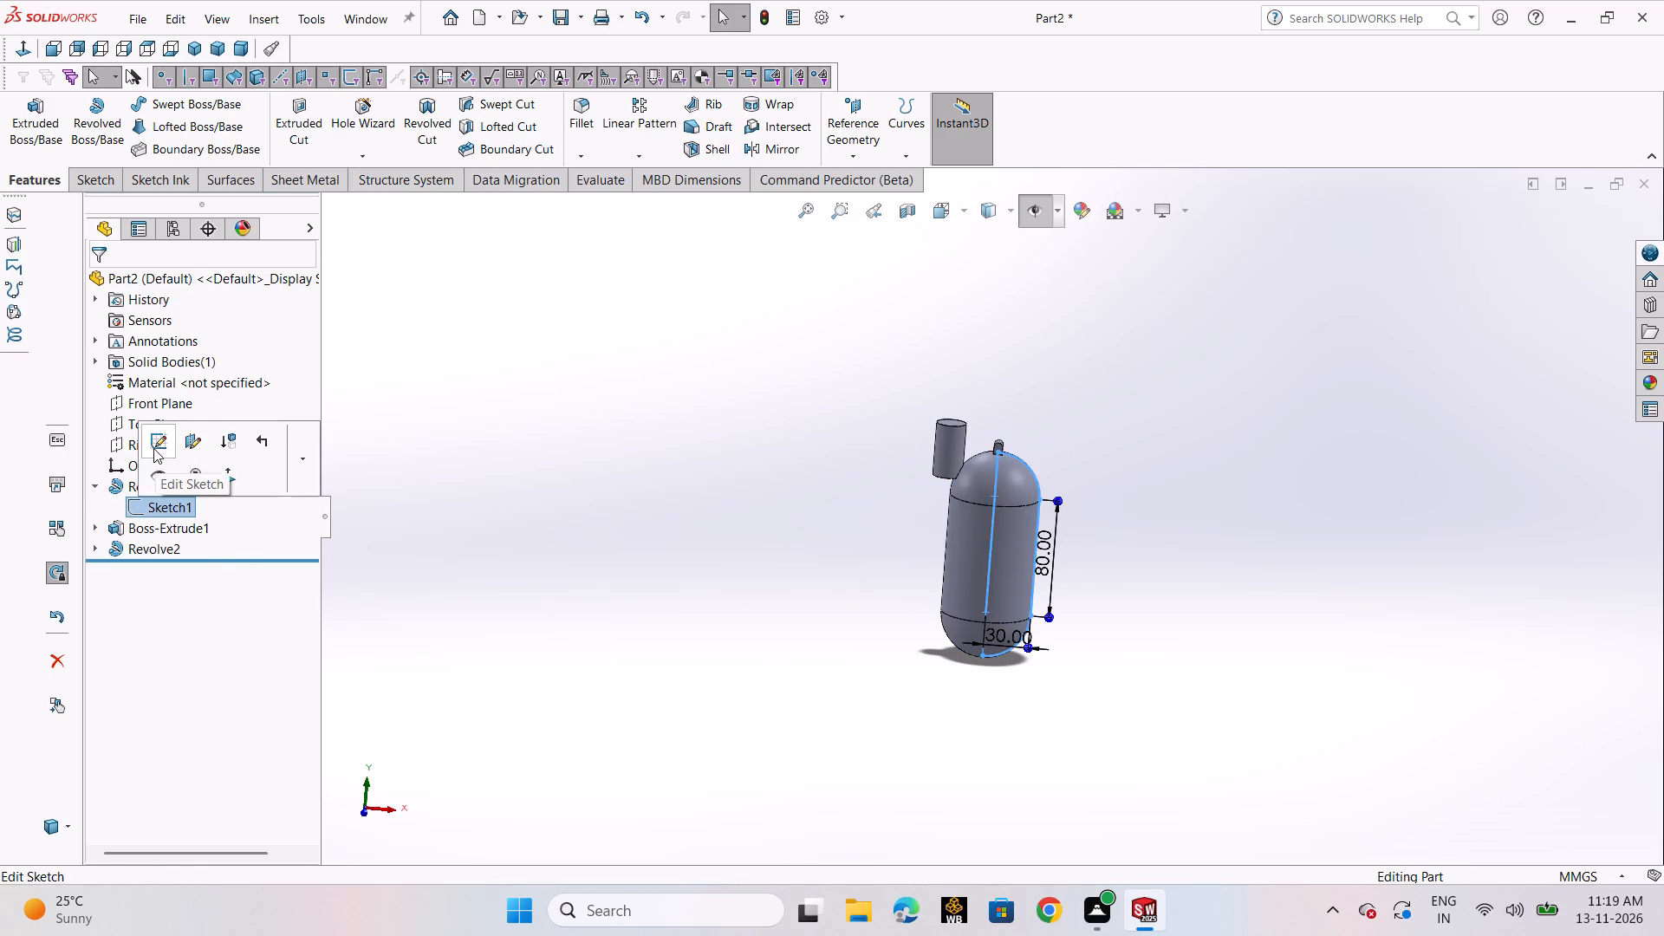
left_click(153, 448)
scroll(1162, 588, "up", 1)
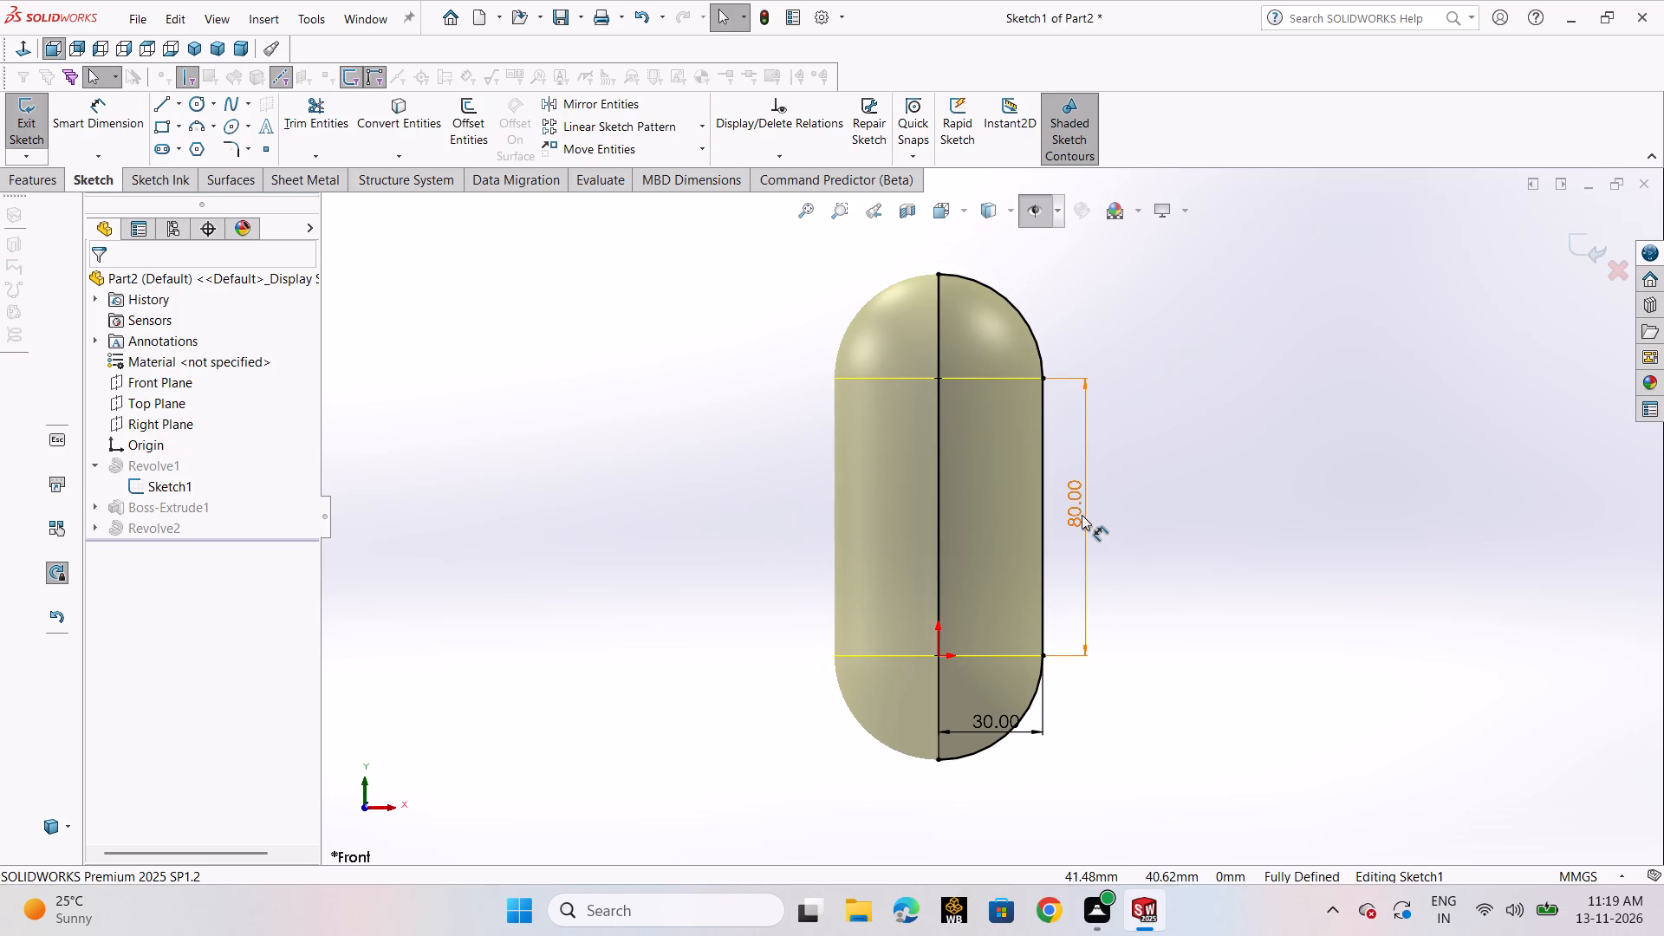
double_click(1082, 515)
type("100")
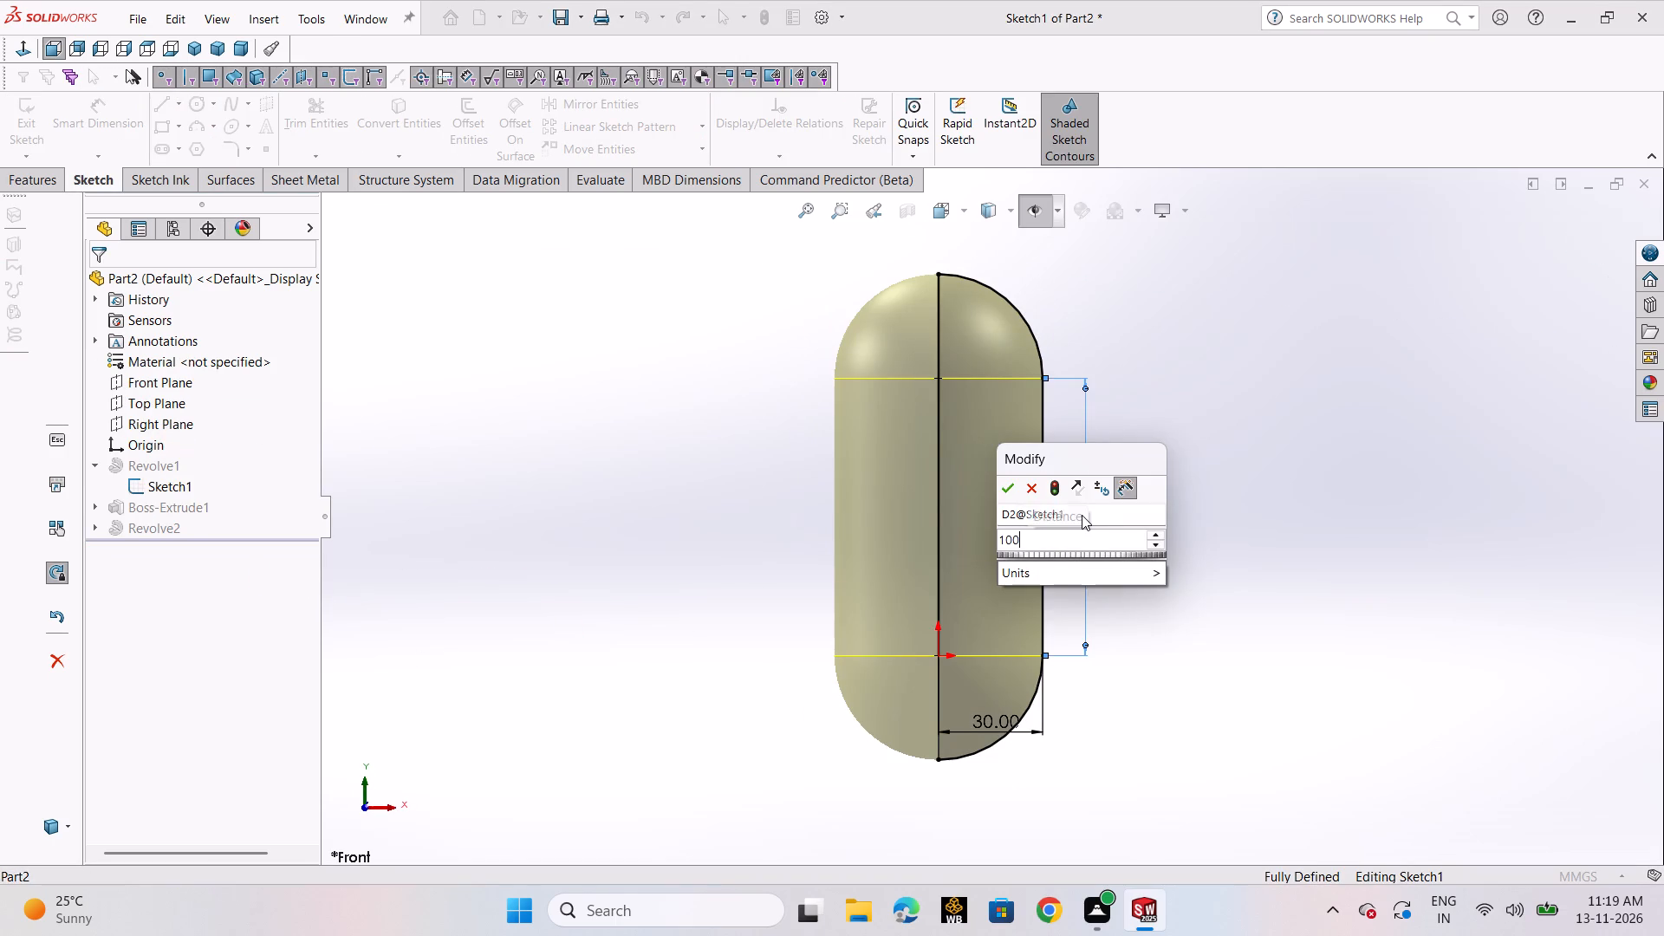
key("Return")
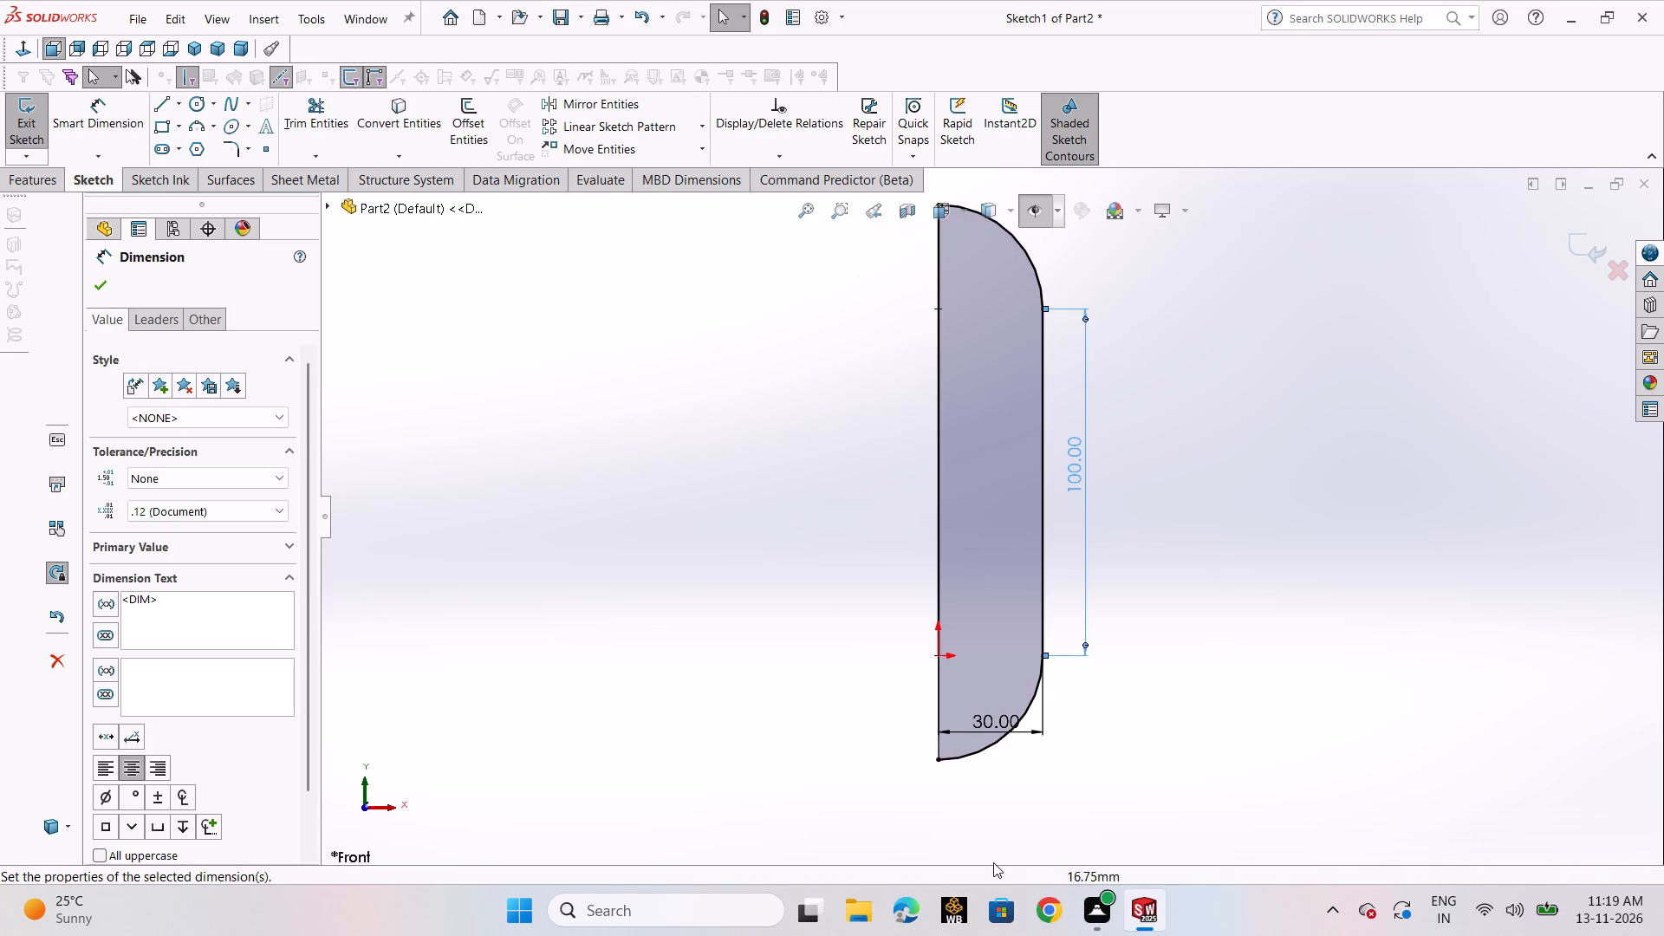
double_click(995, 730)
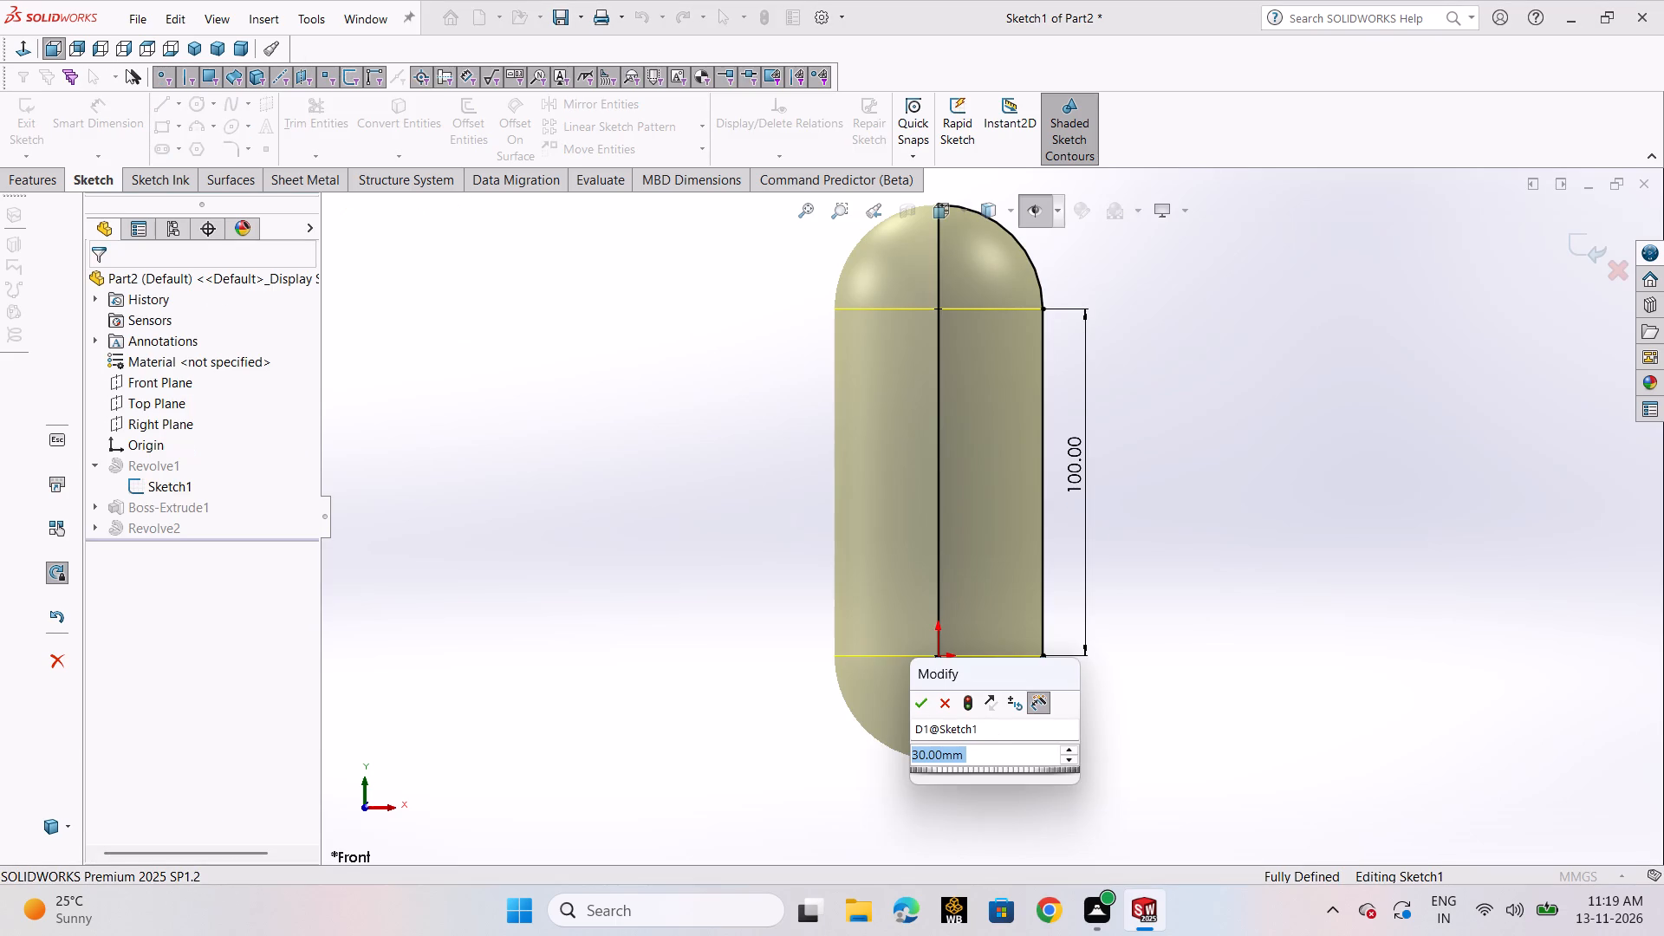
type("50")
key("Return")
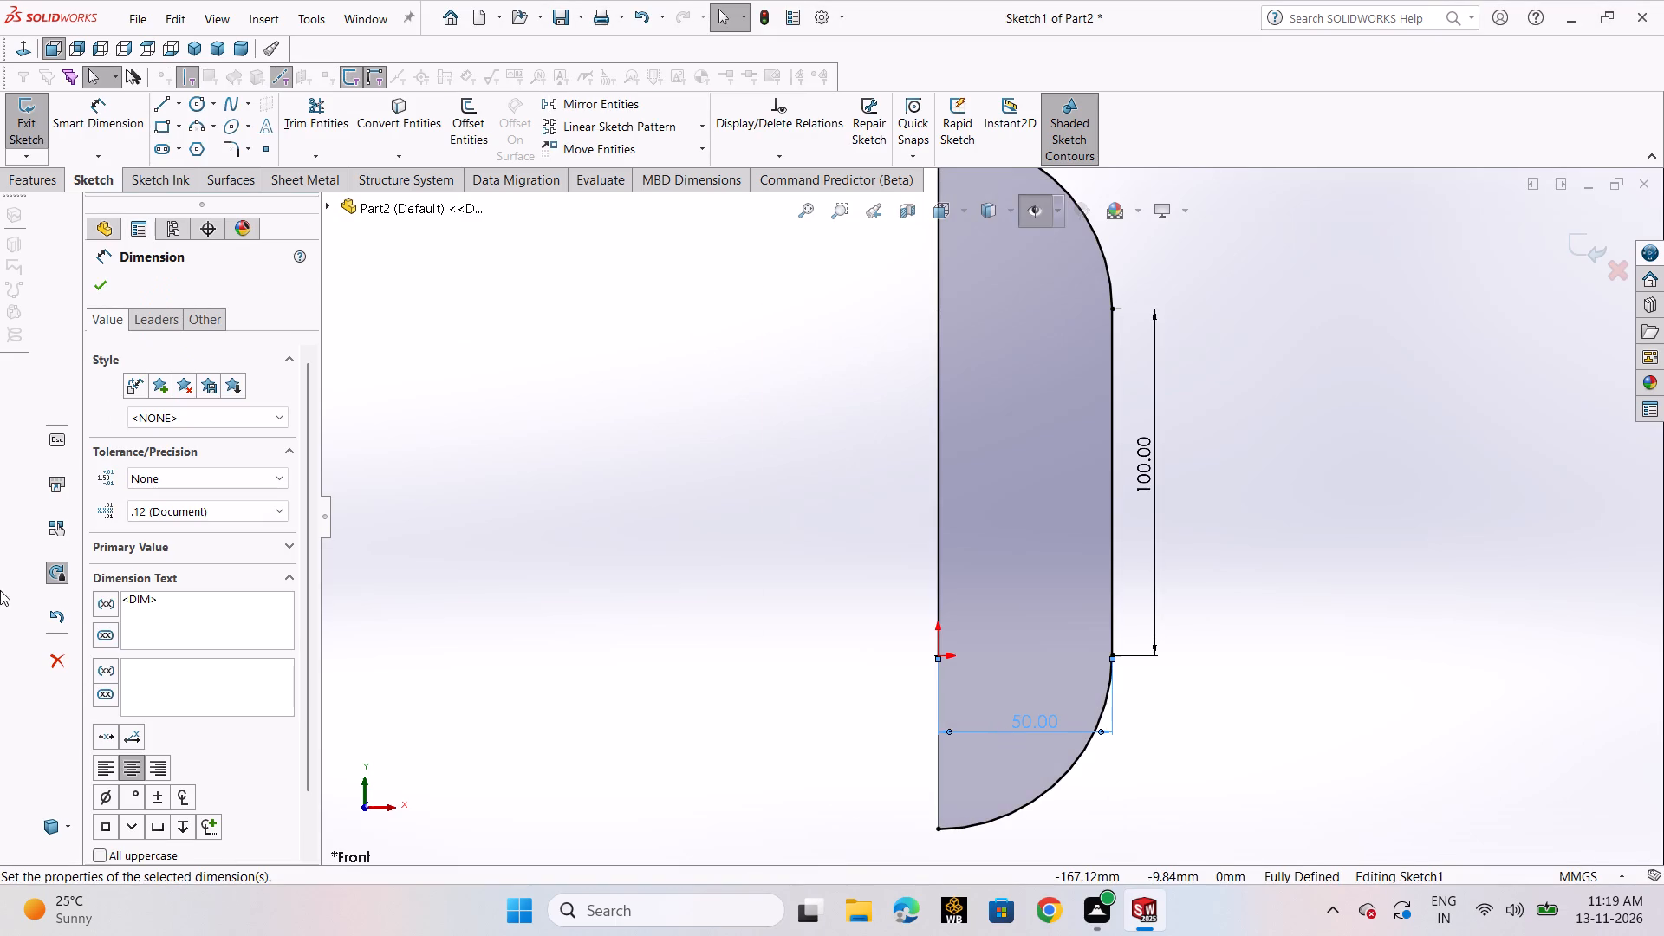
left_click(104, 289)
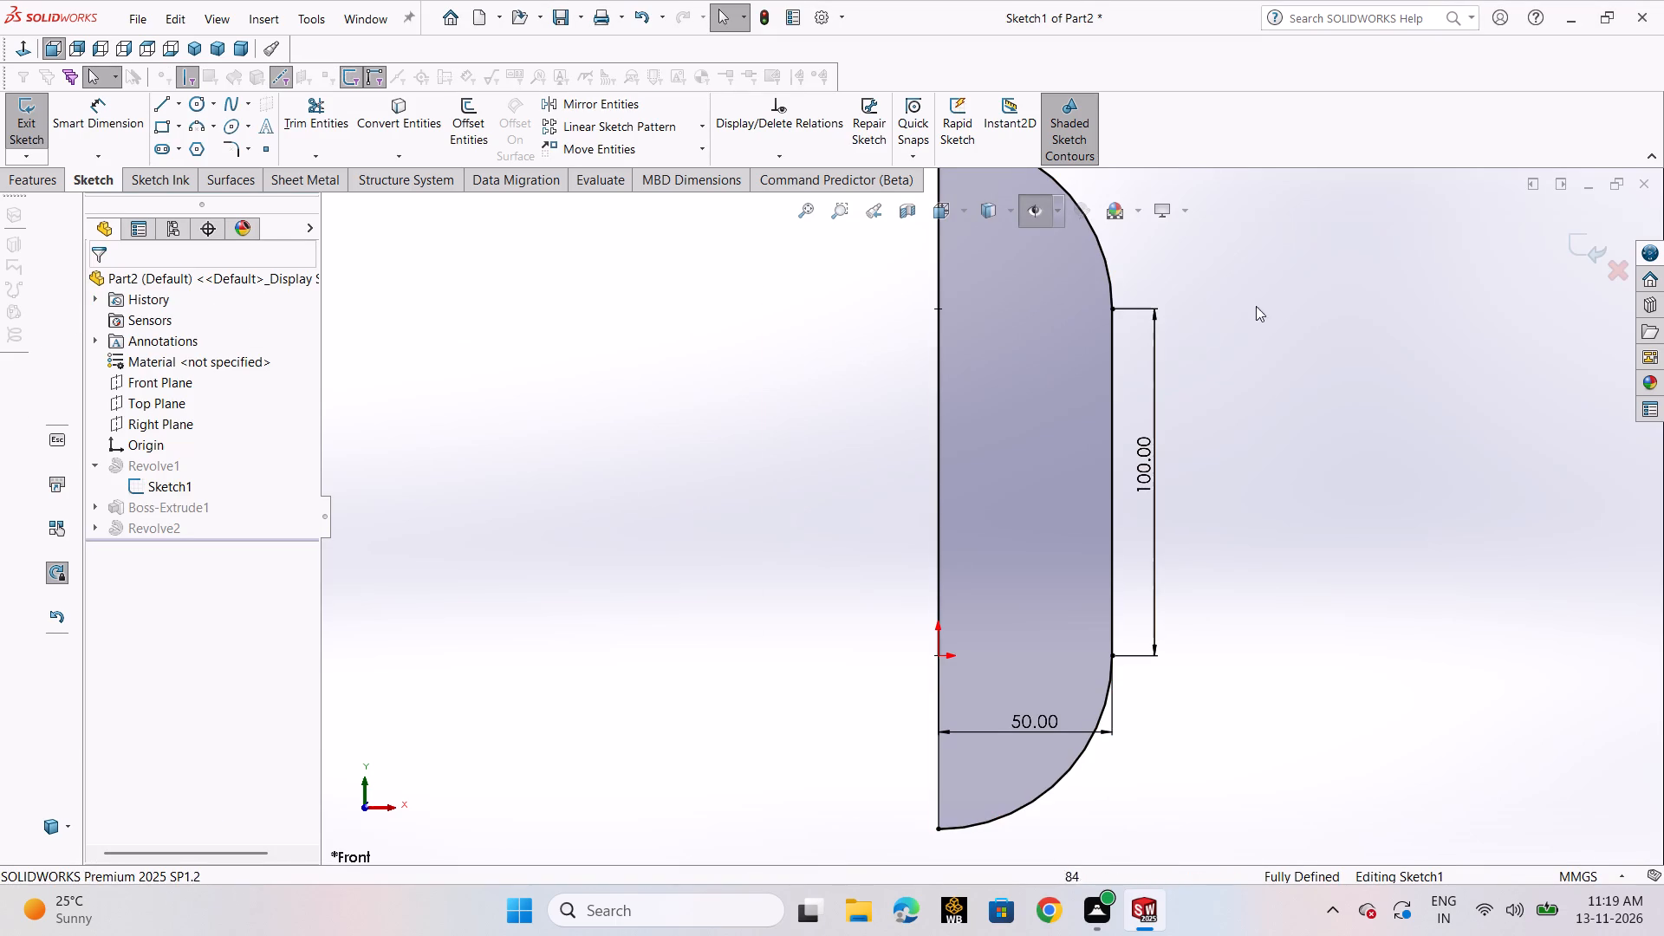
left_click(1583, 248)
Reopen the capsule's revolve profile sketch and set the straight side's length to 200 mm.
scroll(1200, 734, "up", 3)
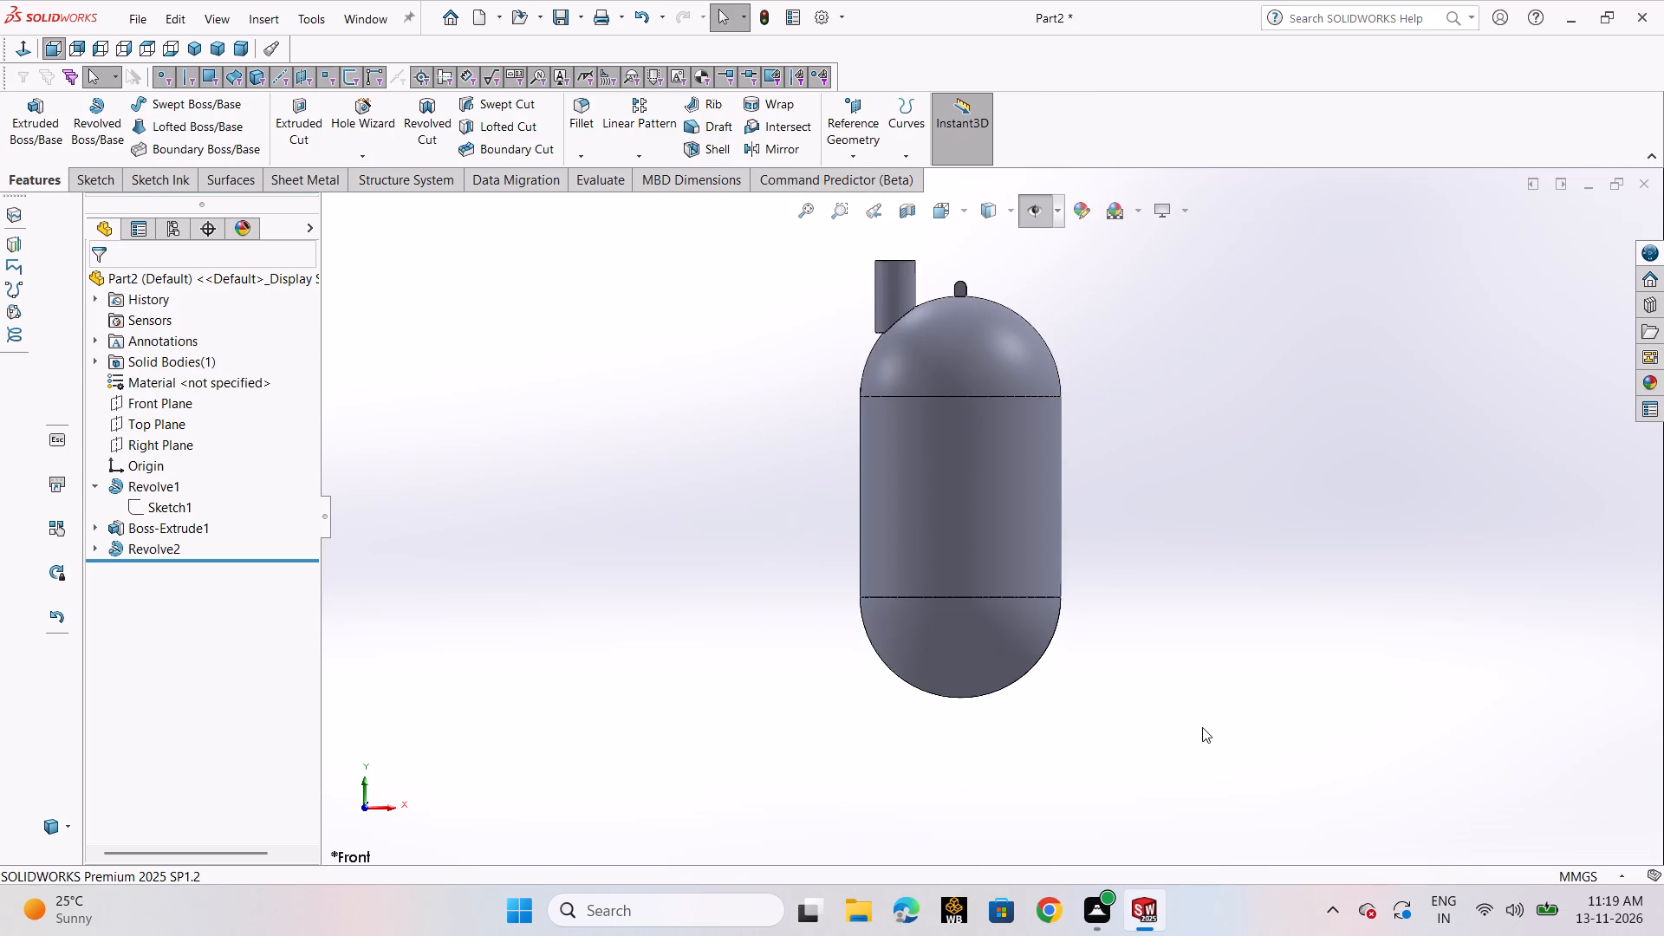
scroll(1202, 727, "up", 1)
scroll(1199, 633, "up", 1)
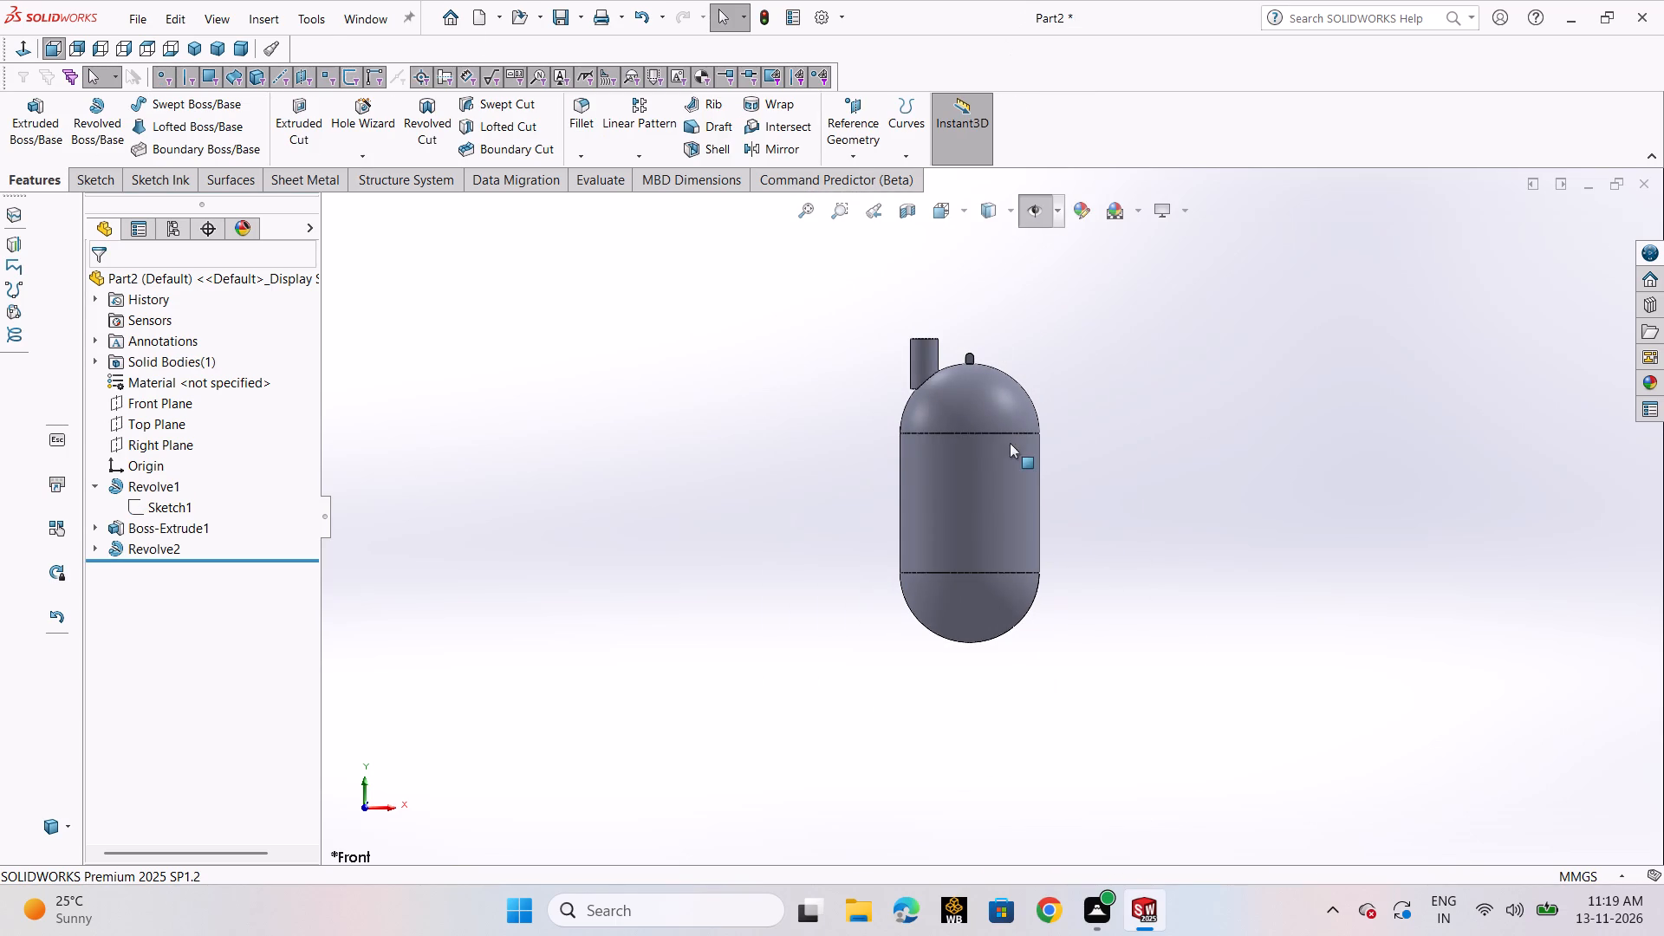
scroll(1016, 445, "up", 1)
middle_click_drag(1189, 423, 1179, 477)
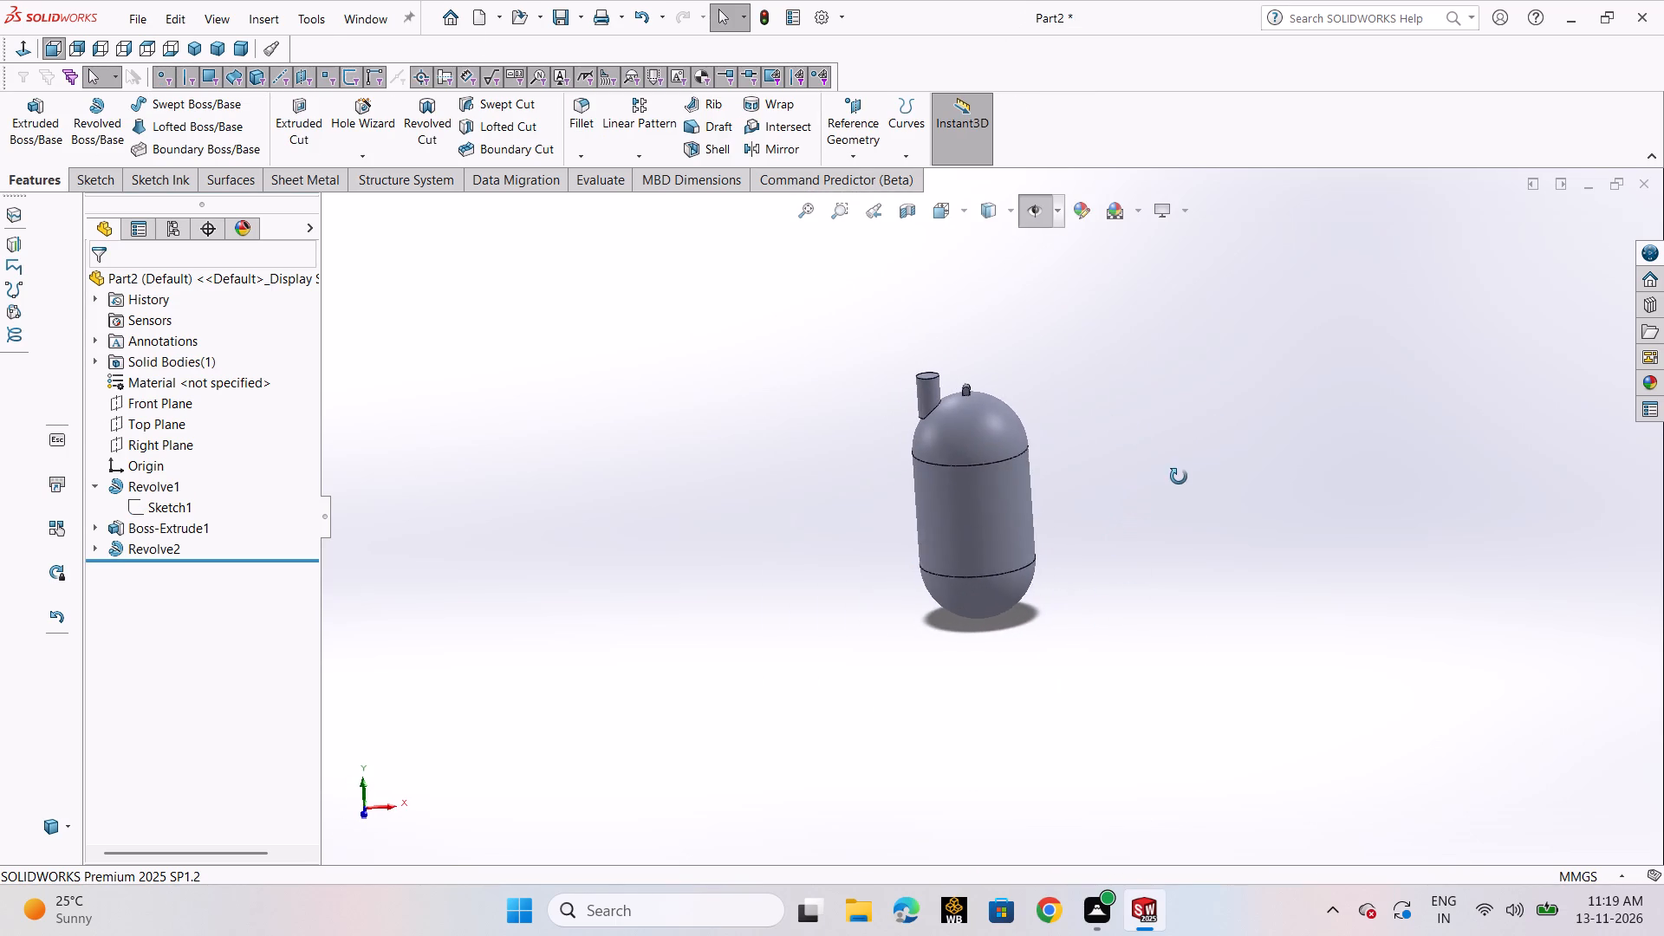
middle_click_drag(1179, 477, 1181, 477)
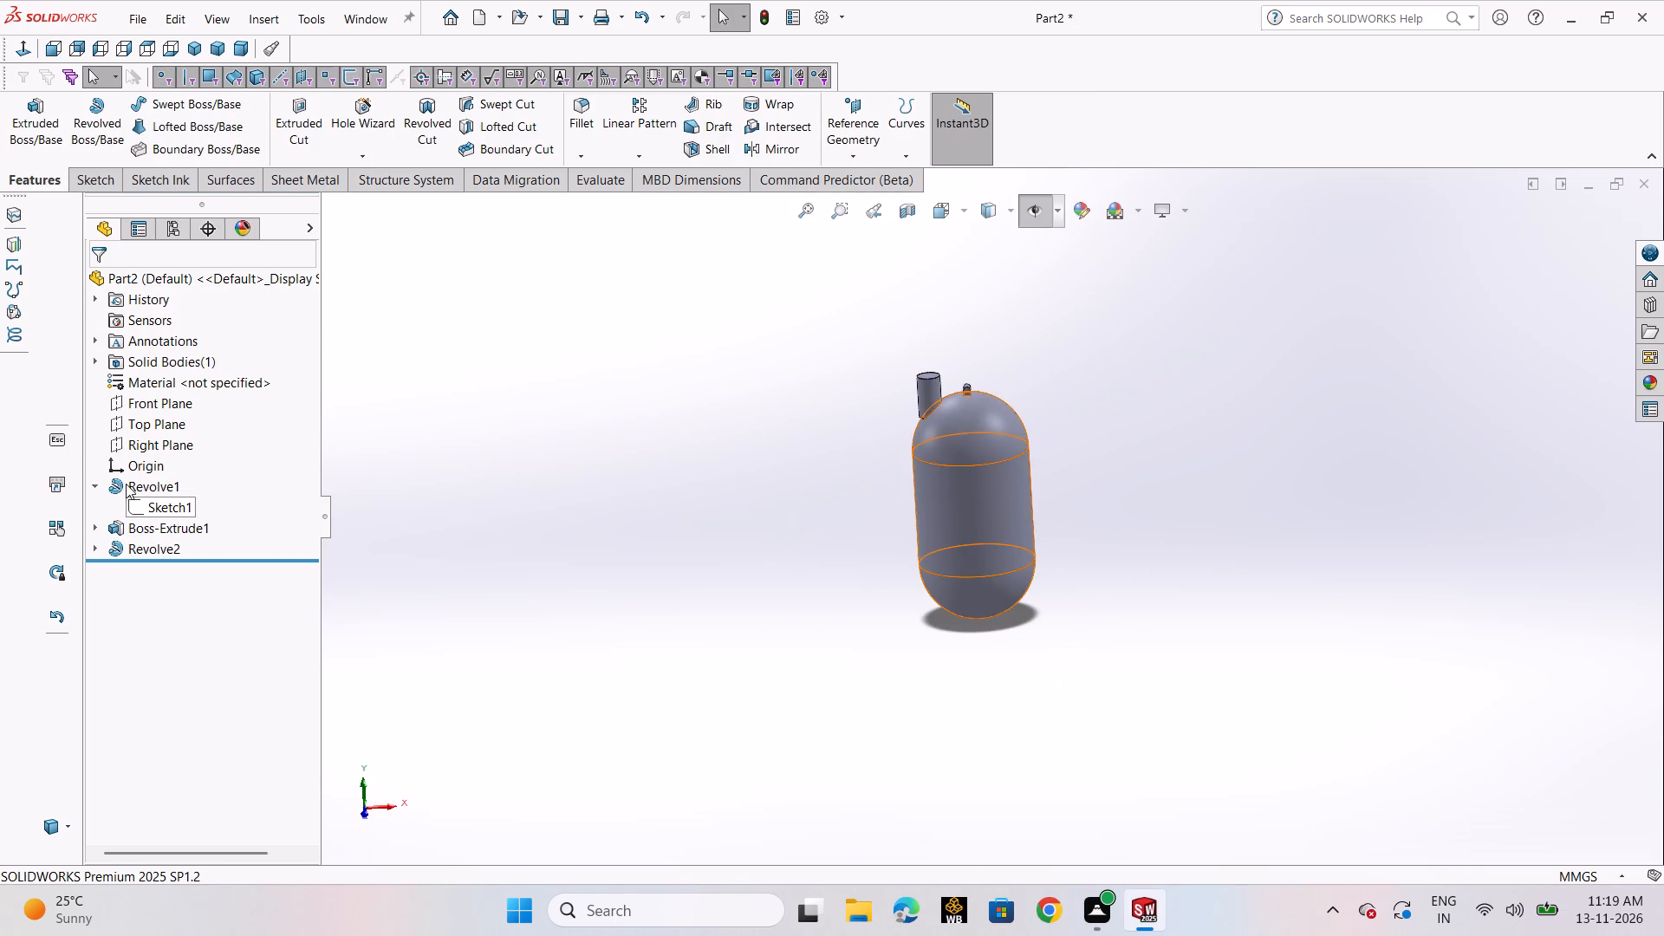
left_click(126, 484)
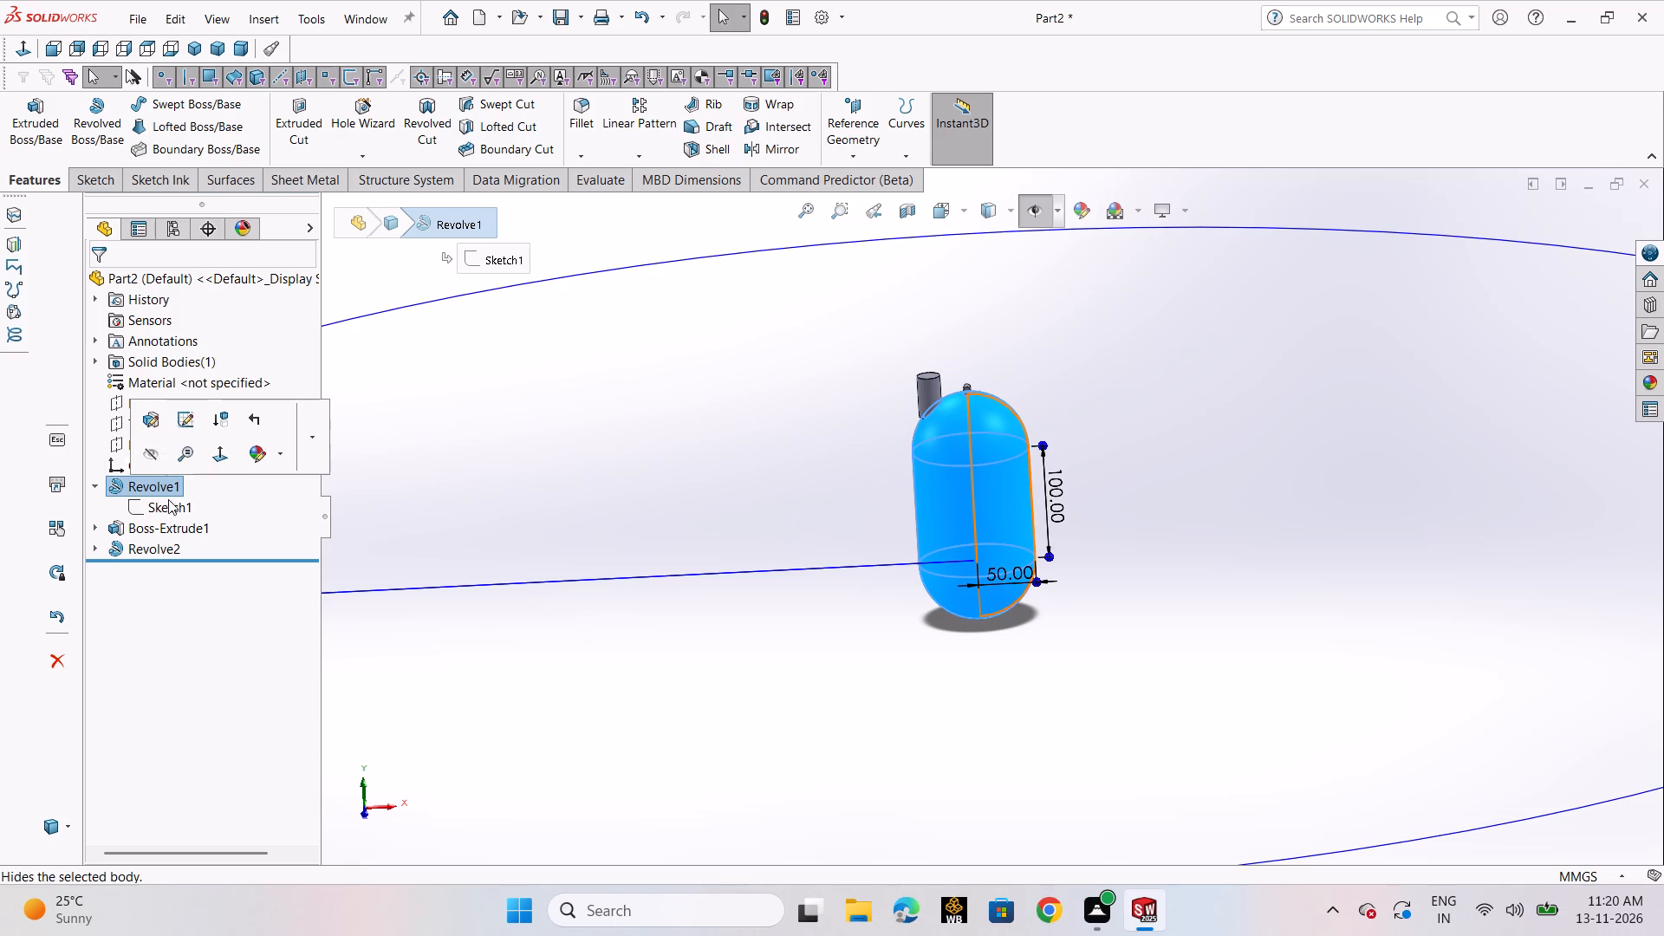
left_click(168, 505)
left_click(191, 441)
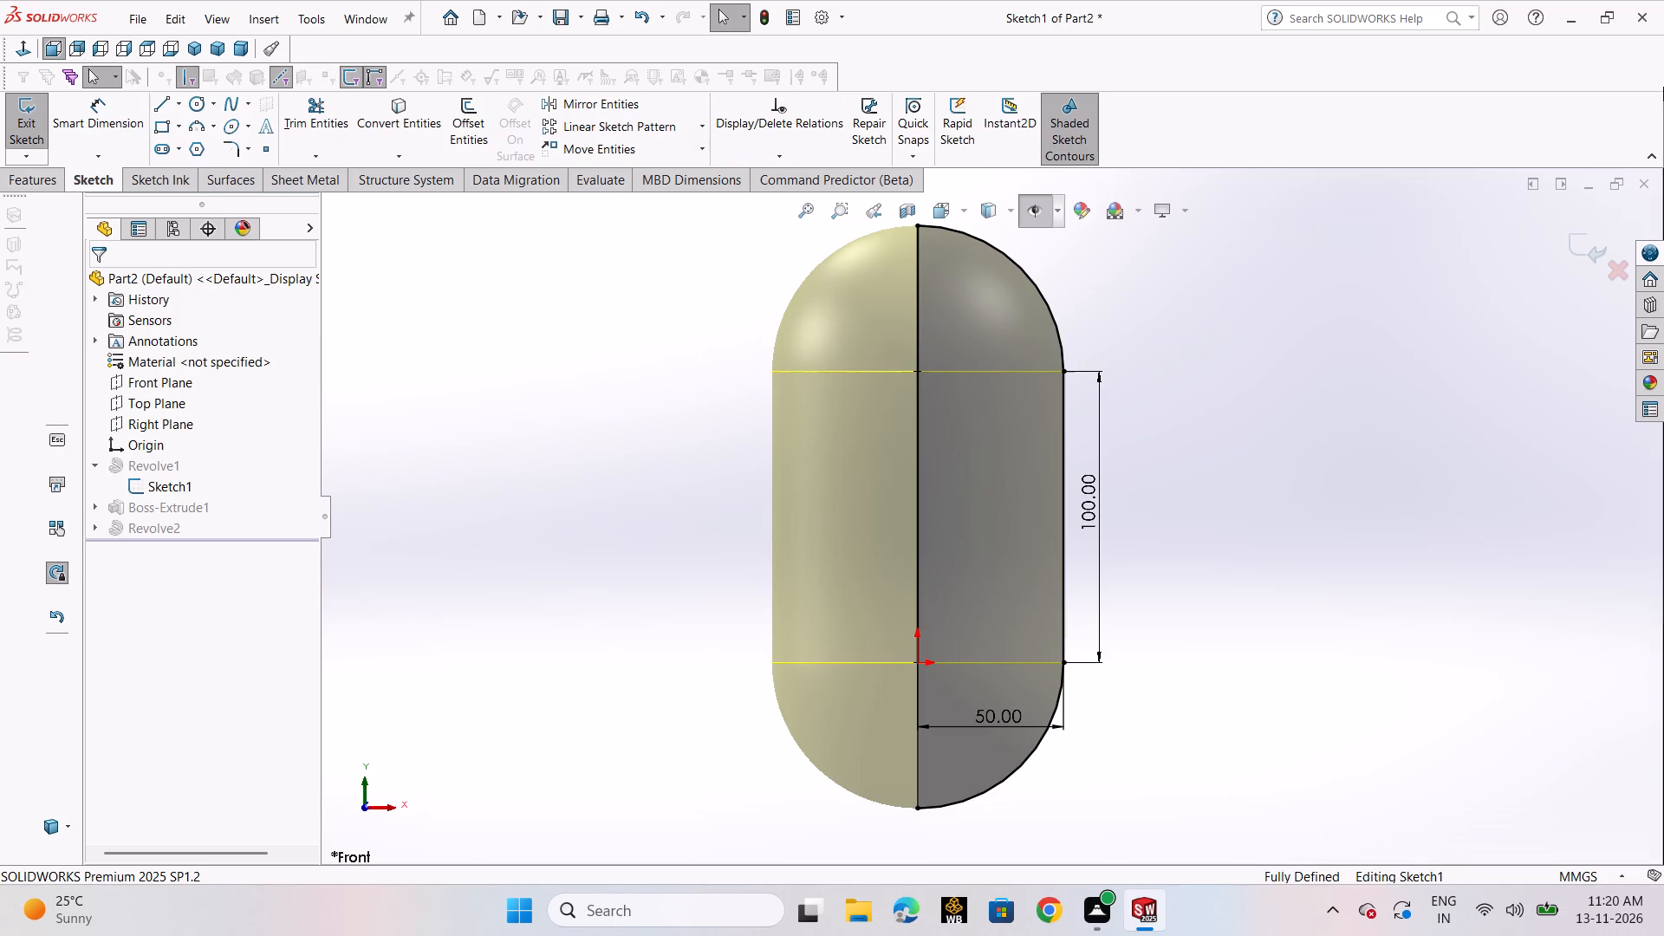
double_click(1089, 494)
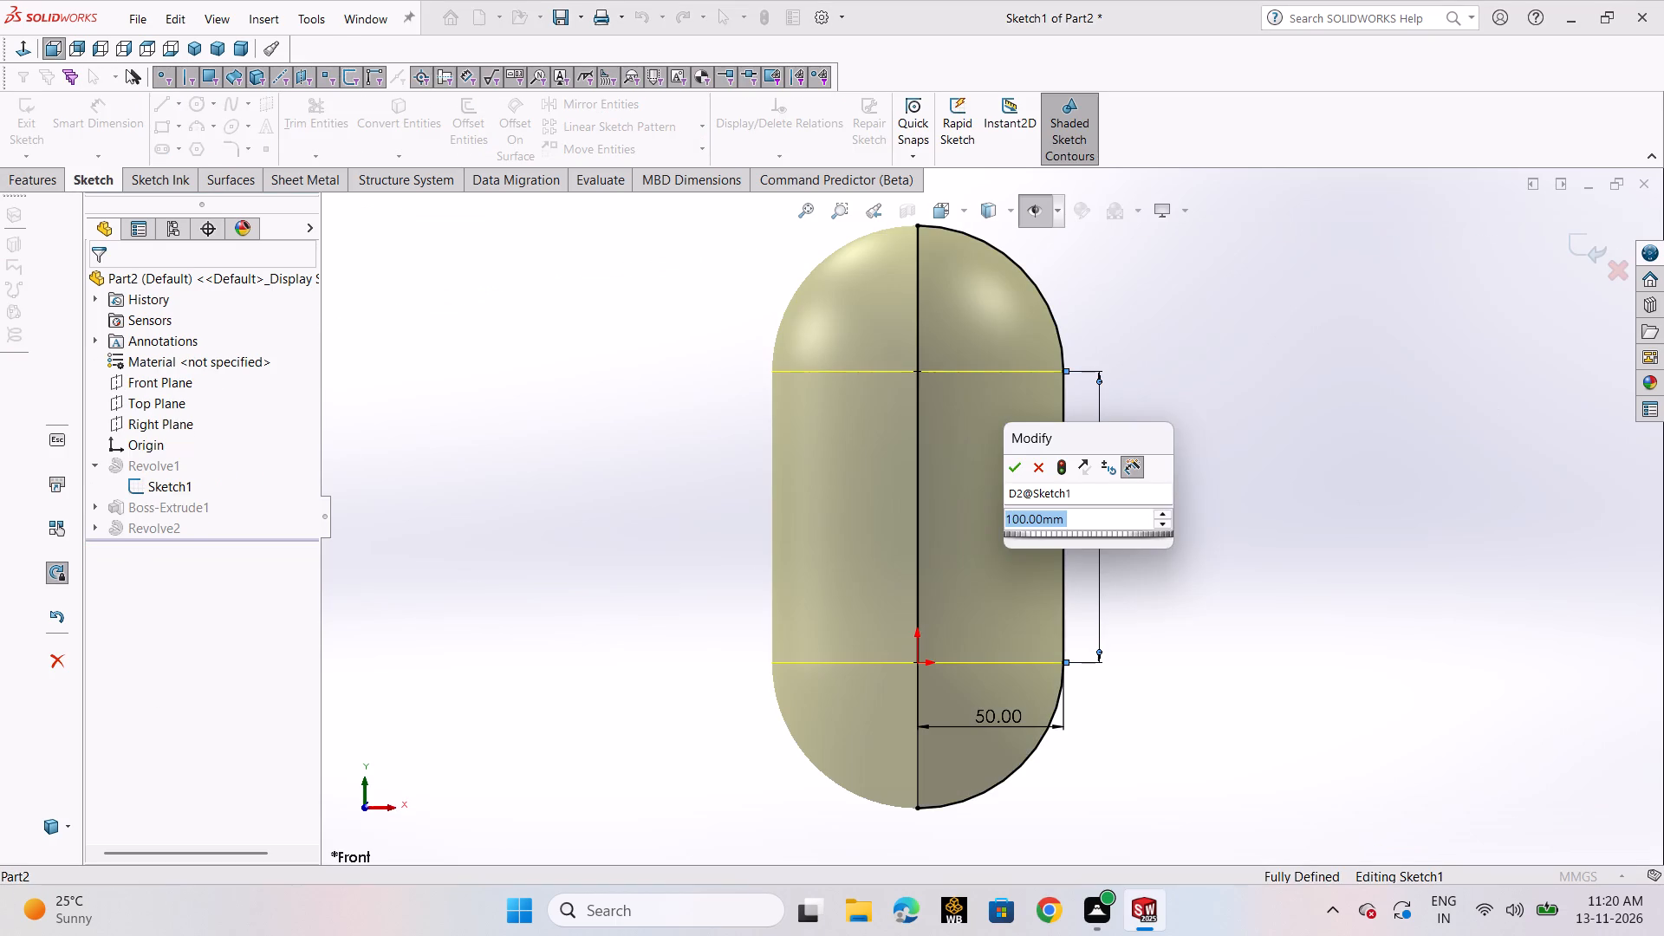
type("200")
key("Return")
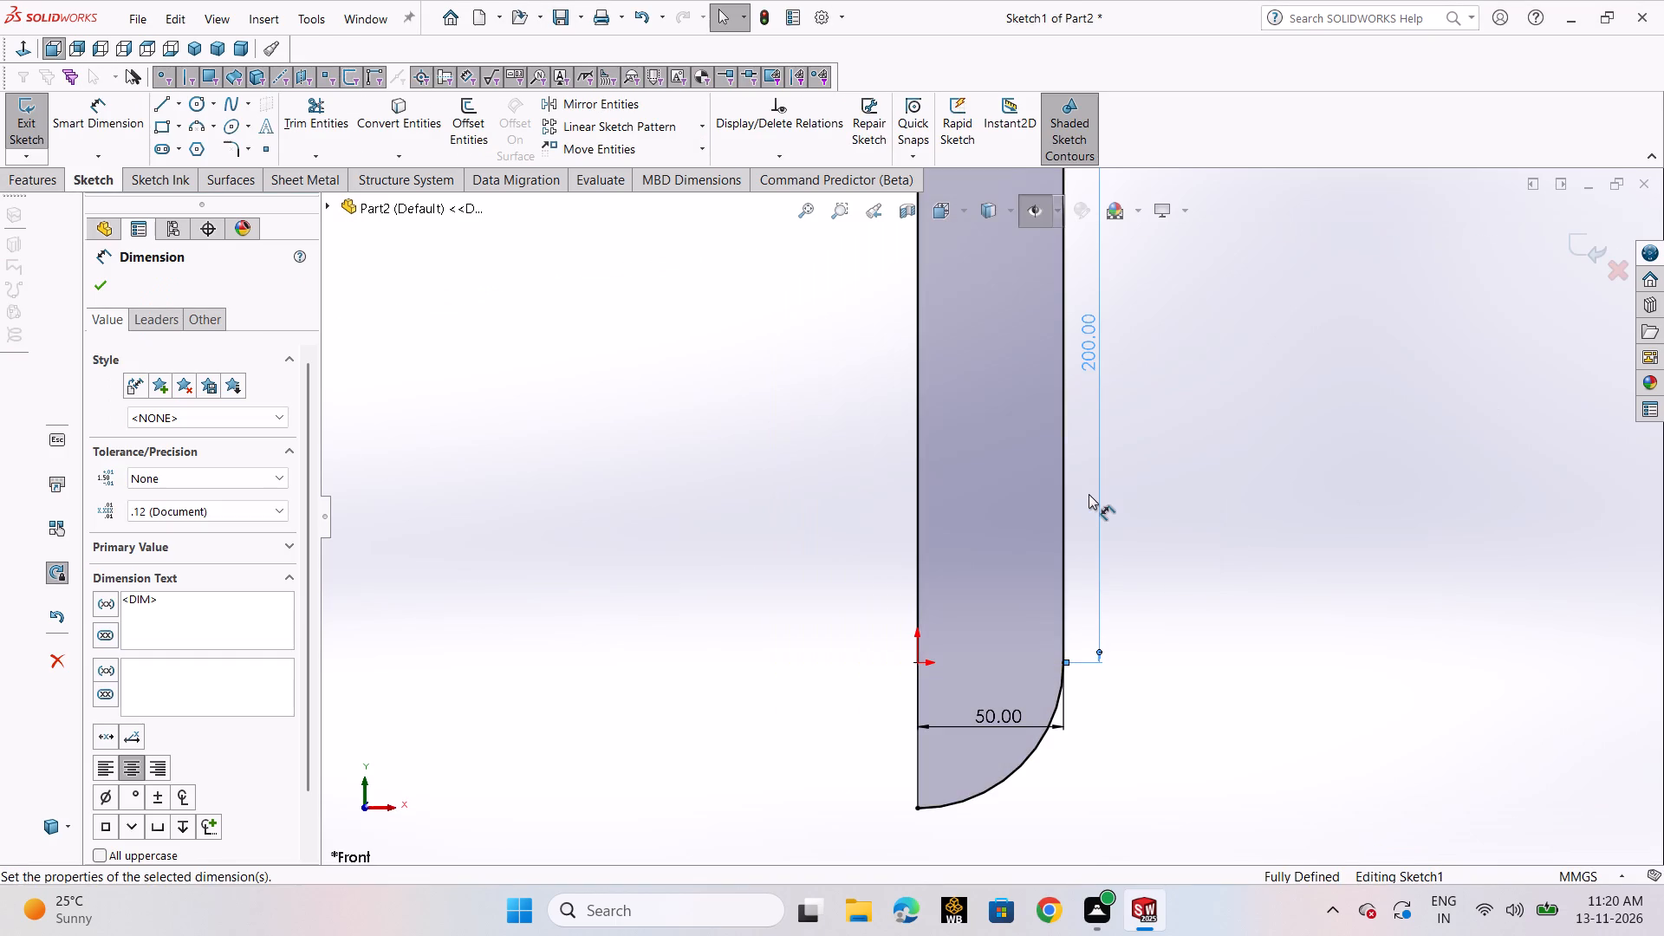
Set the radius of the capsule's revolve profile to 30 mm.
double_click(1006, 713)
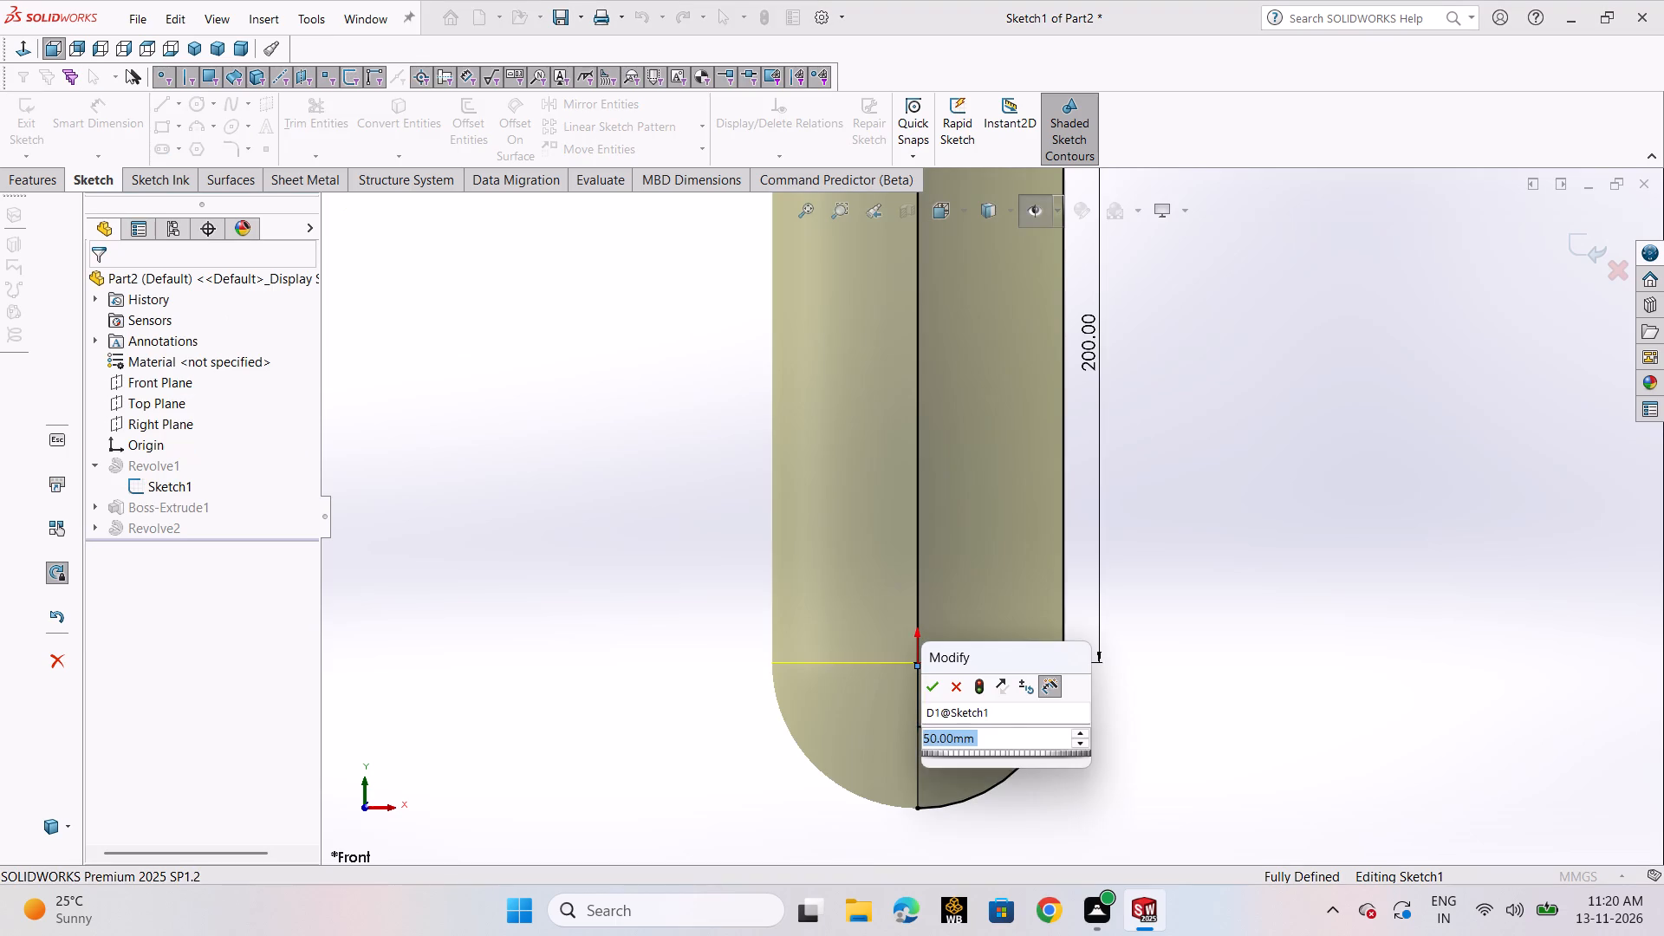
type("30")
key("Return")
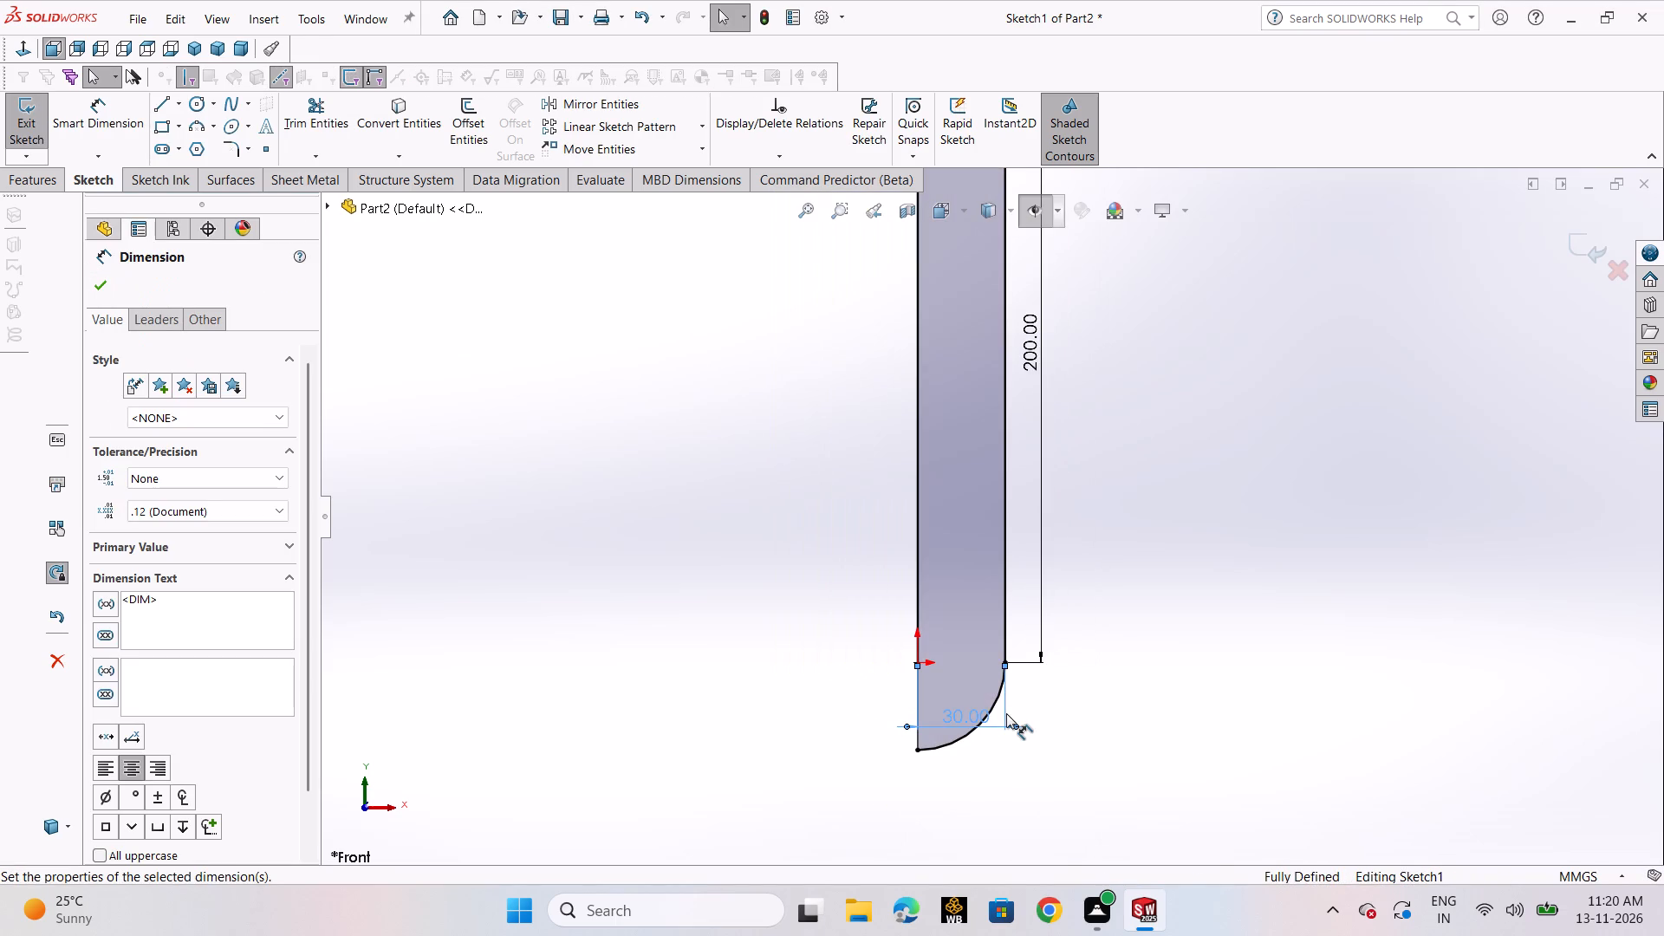
Set the radius of the capsule's revolve profile to 60 mm and exit the sketch.
double_click(955, 713)
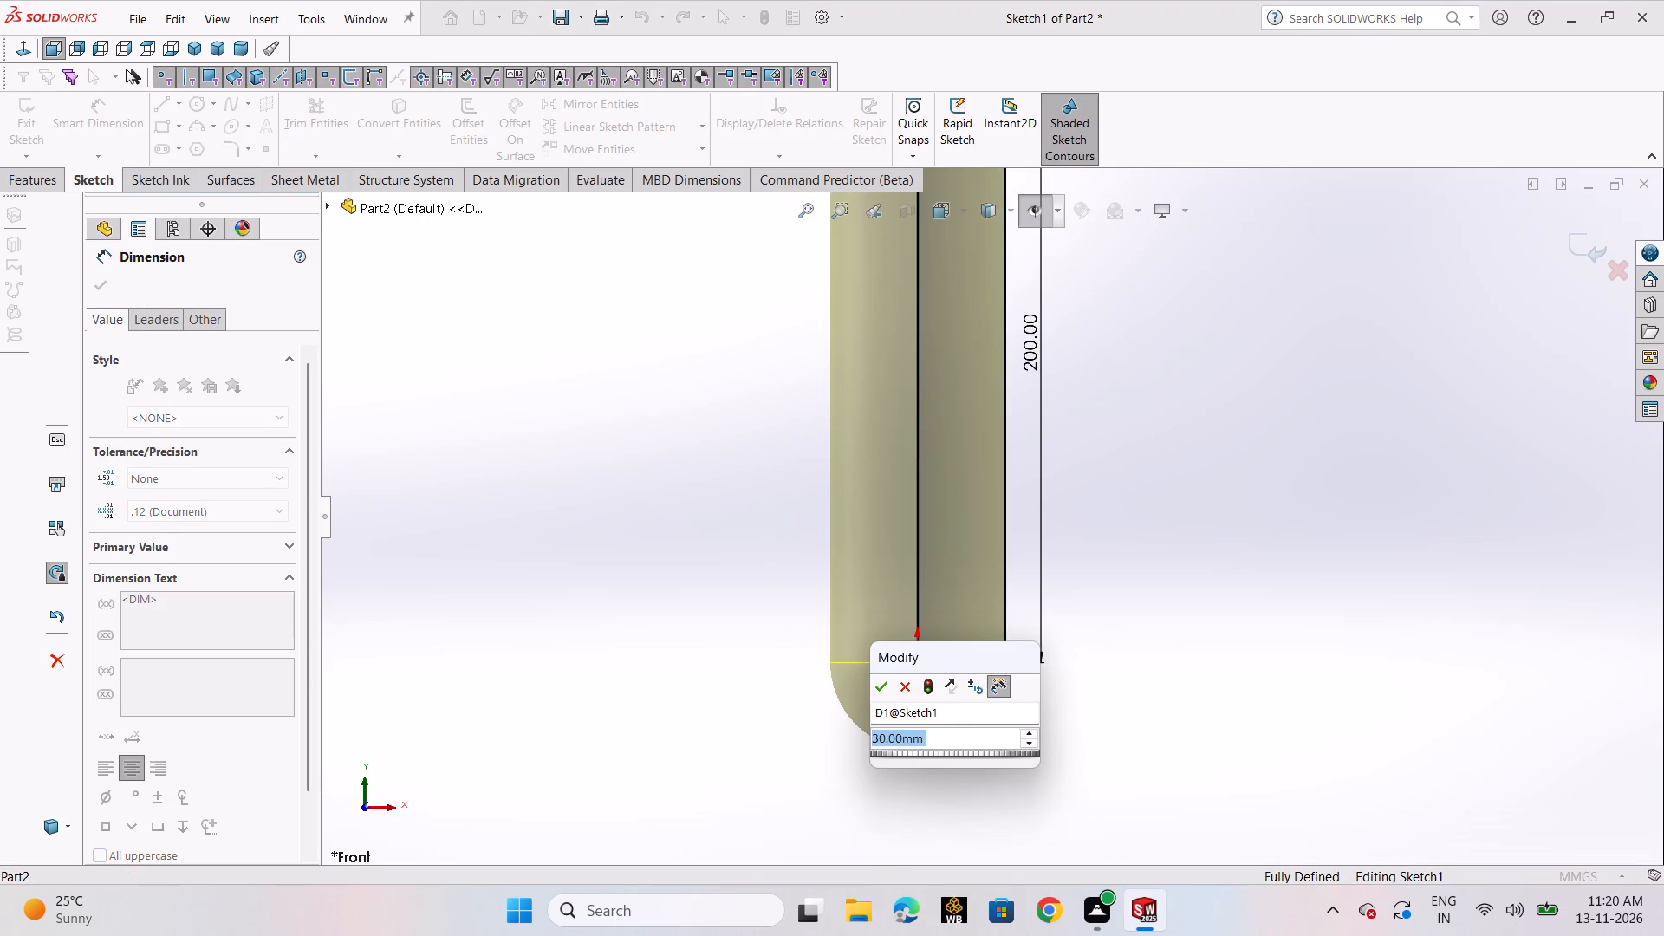
type("60")
key("Return")
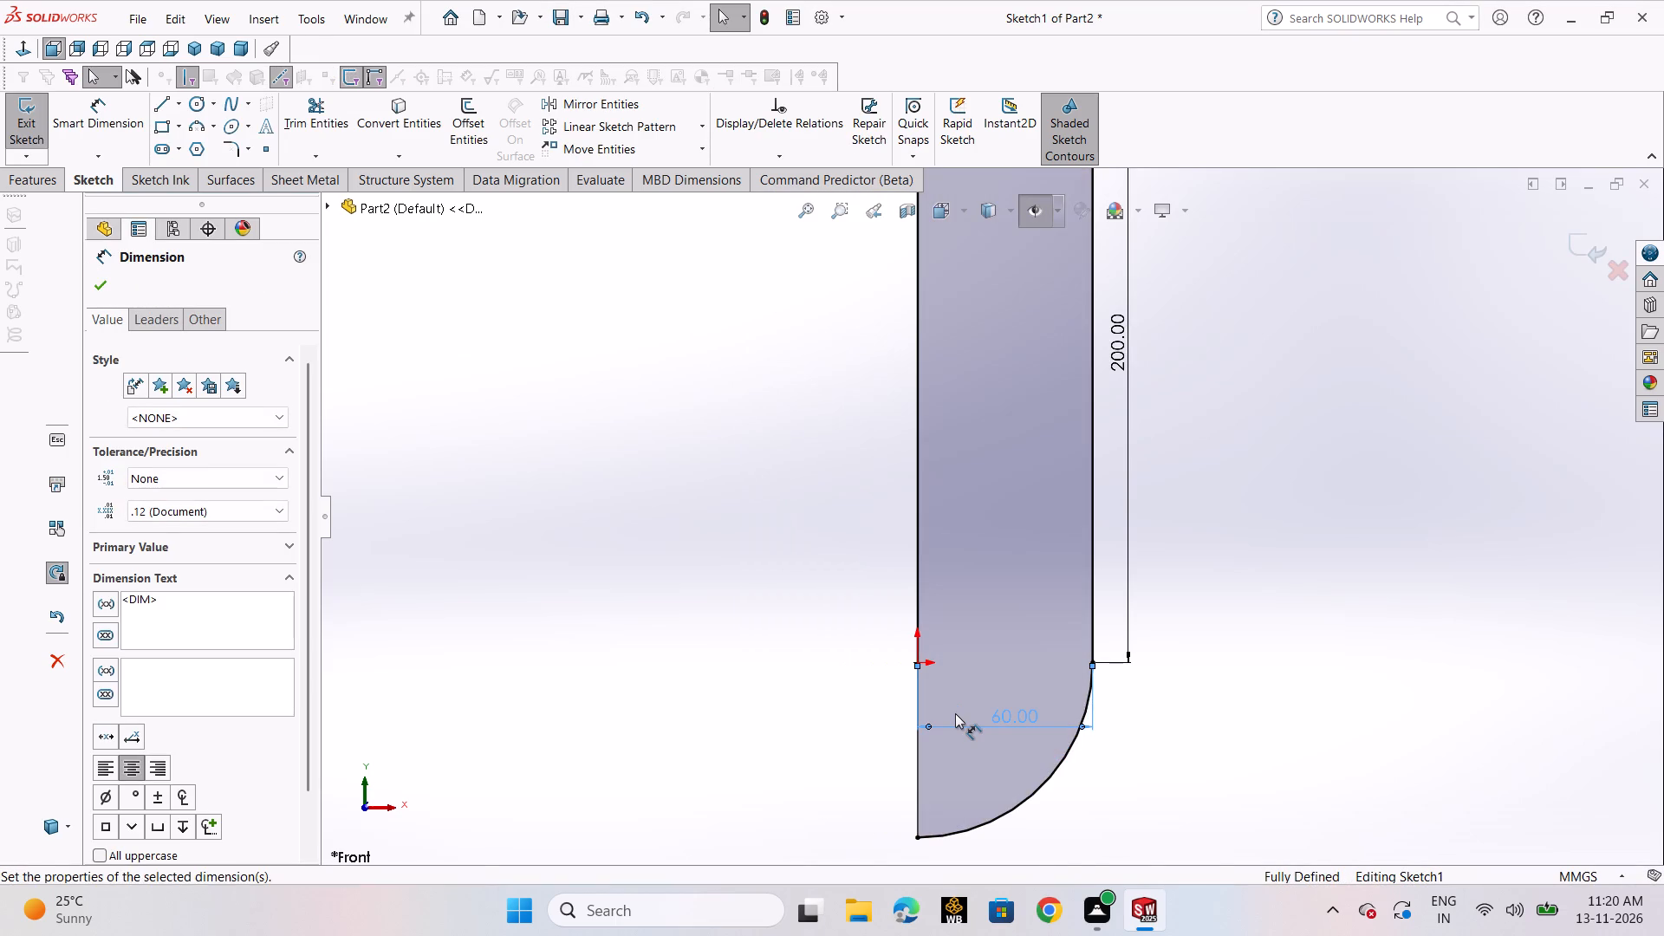
left_click(105, 298)
left_click(99, 283)
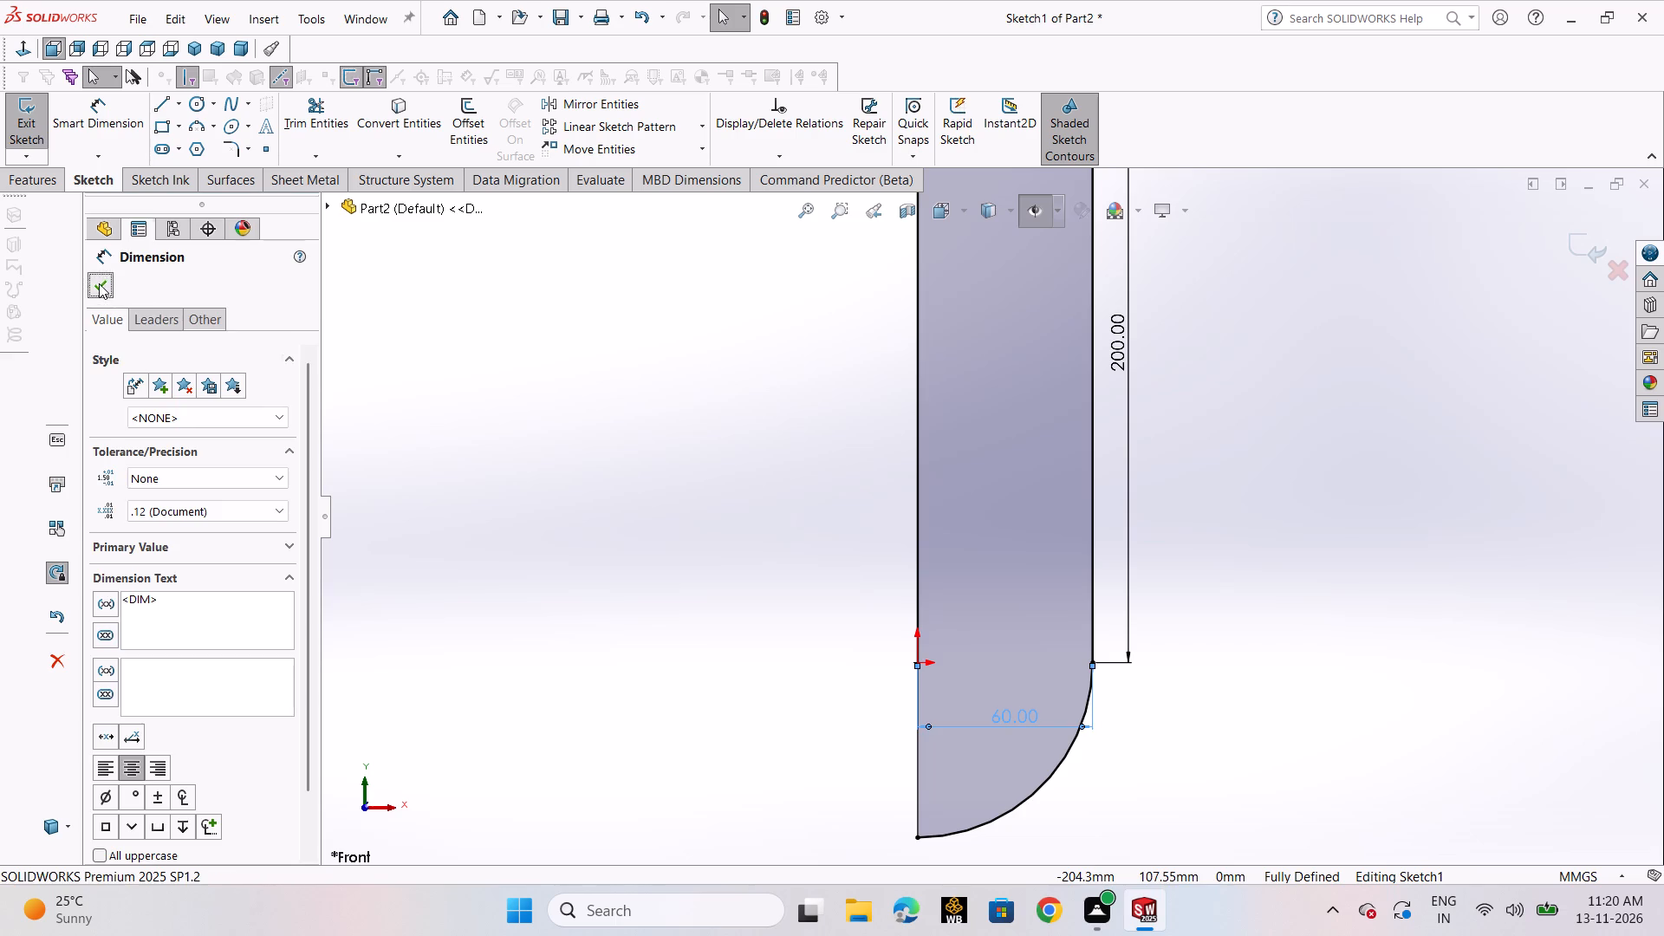
scroll(768, 378, "up", 5)
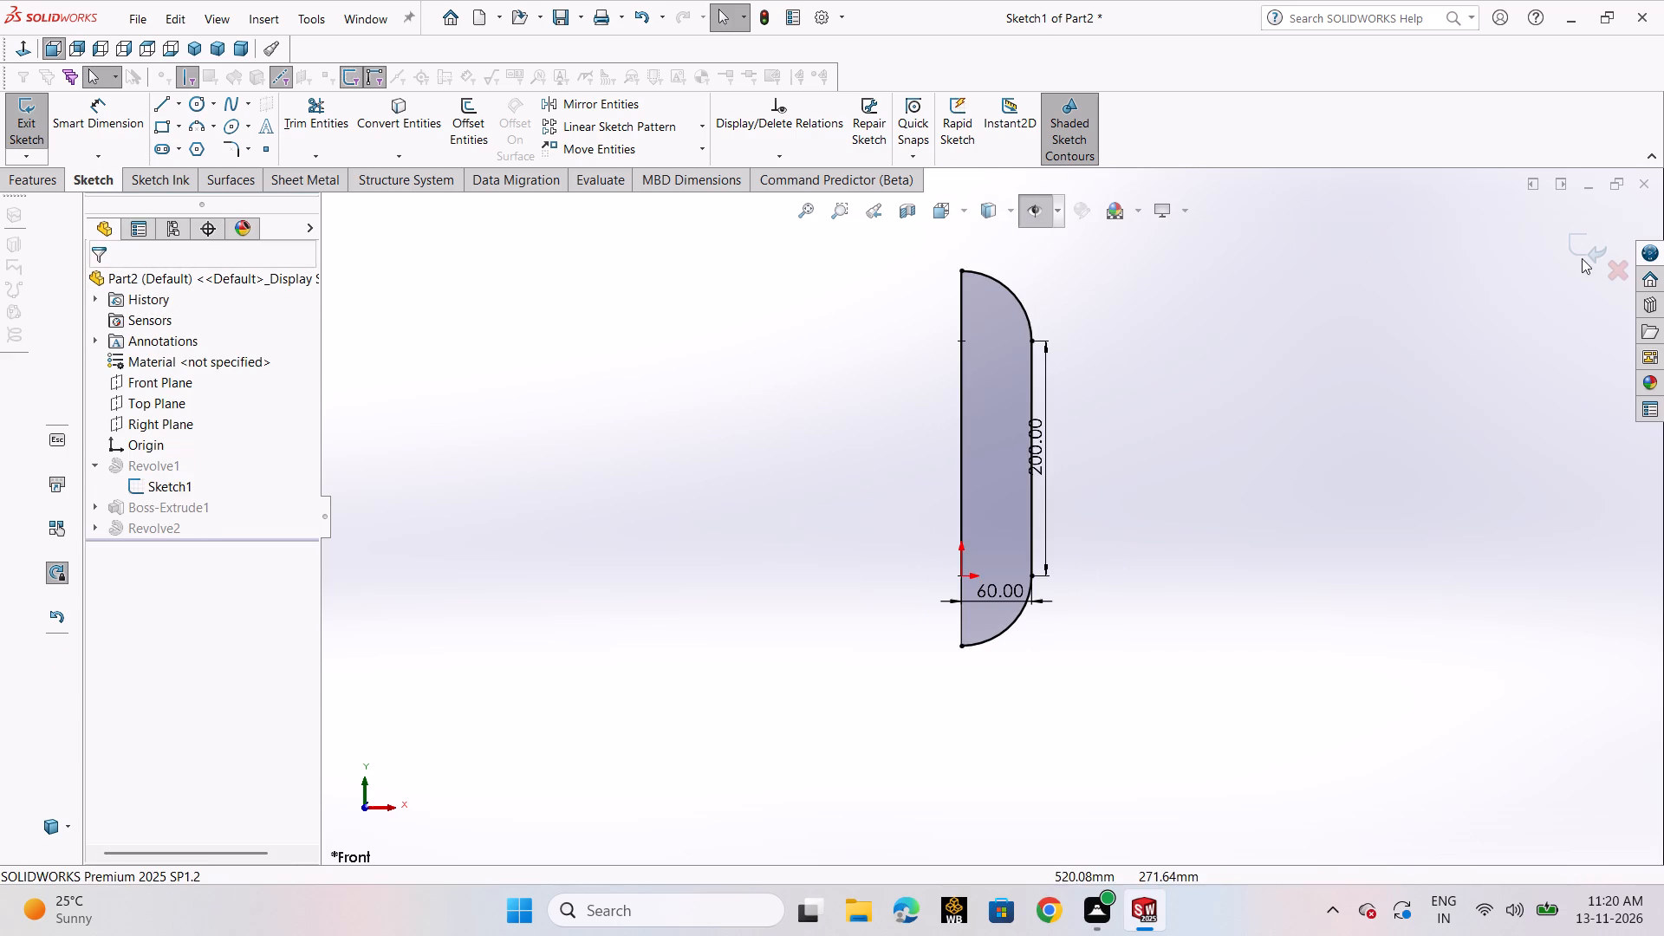
left_click(1582, 258)
Inspect the enlarged capsule, open the side cylinder's revolve sketch to check its dimensions, and exit it without editing.
scroll(1186, 385, "up", 1)
middle_click_drag(1091, 400, 1112, 432)
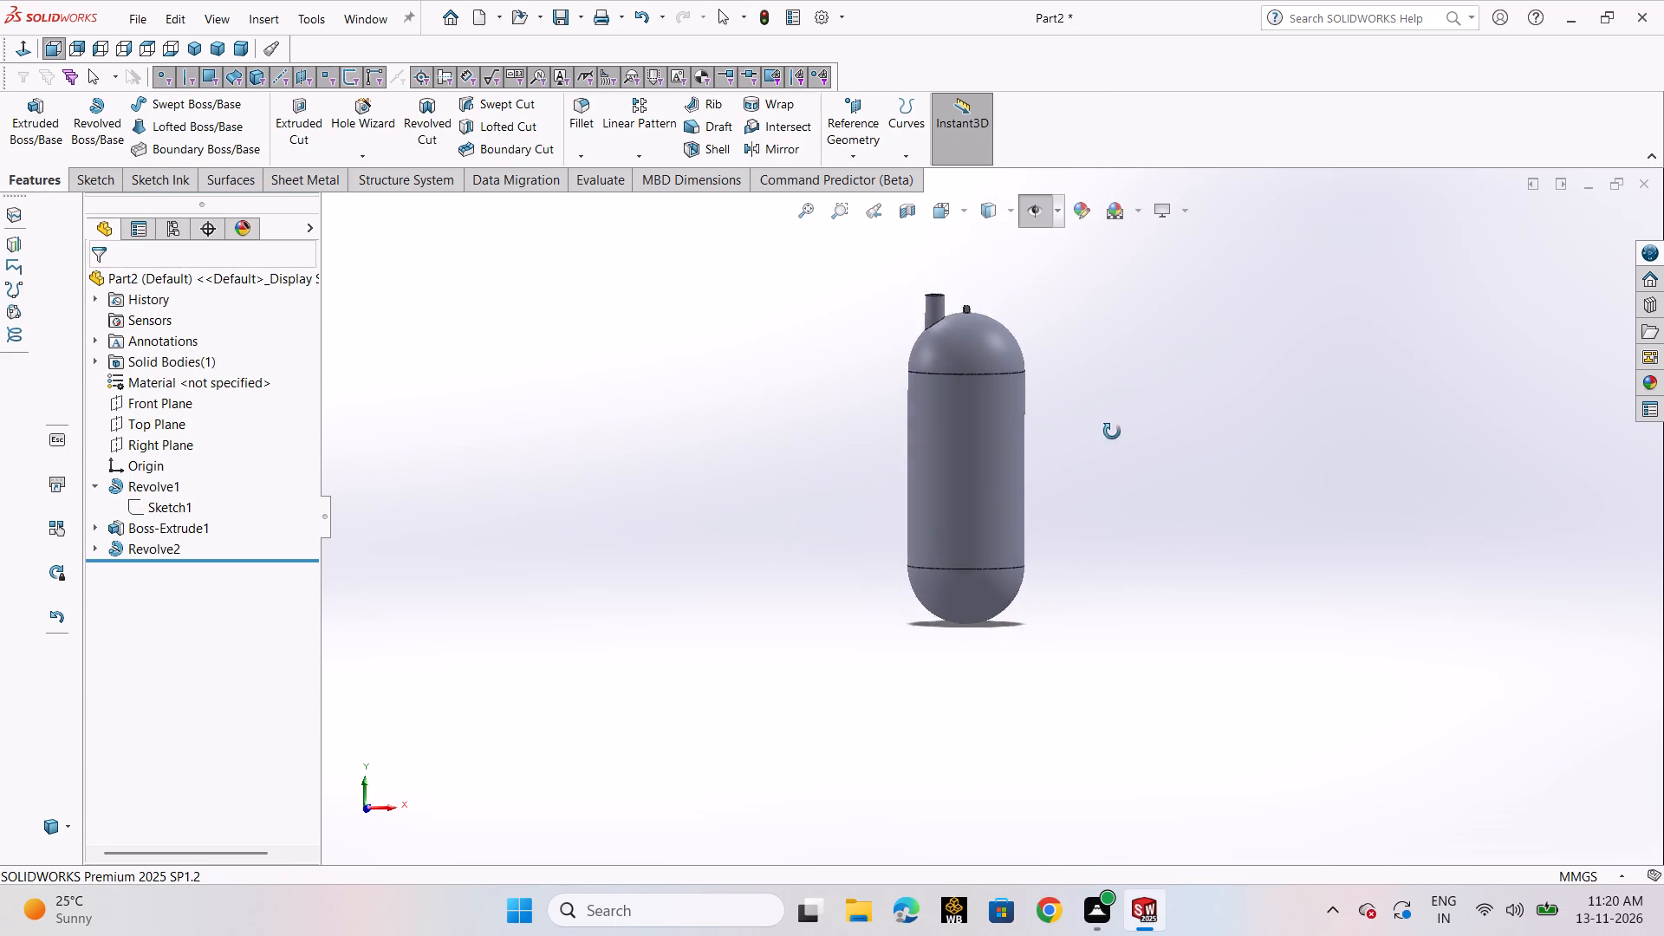
middle_click_drag(1112, 432, 1056, 429)
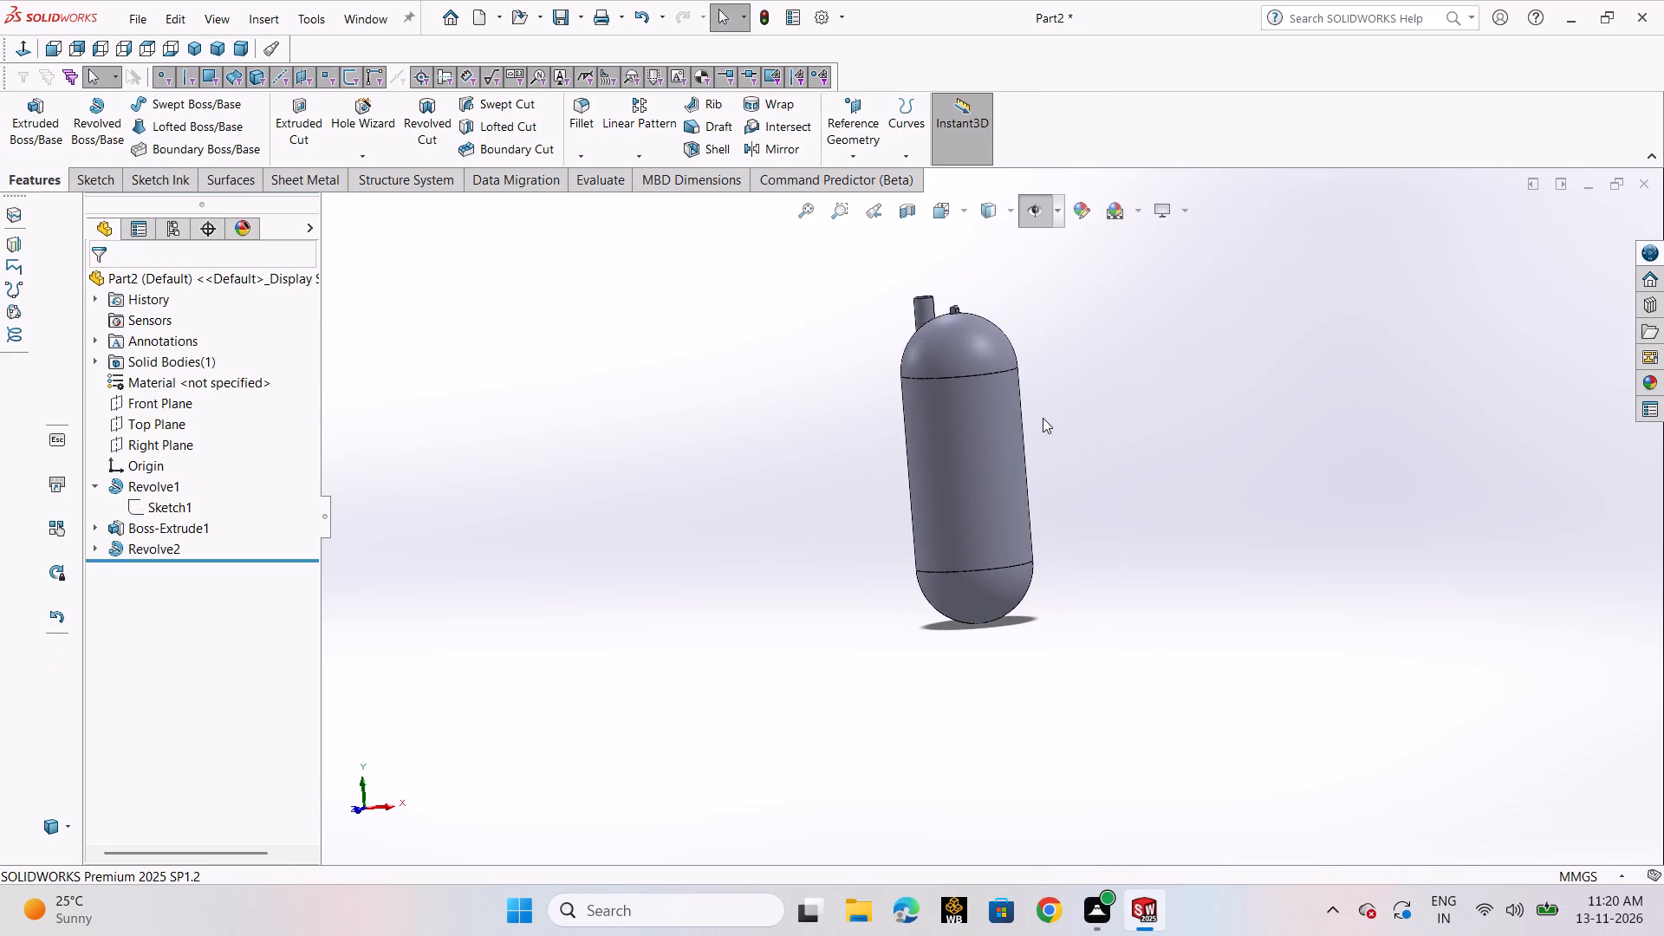
scroll(959, 311, "down", 6)
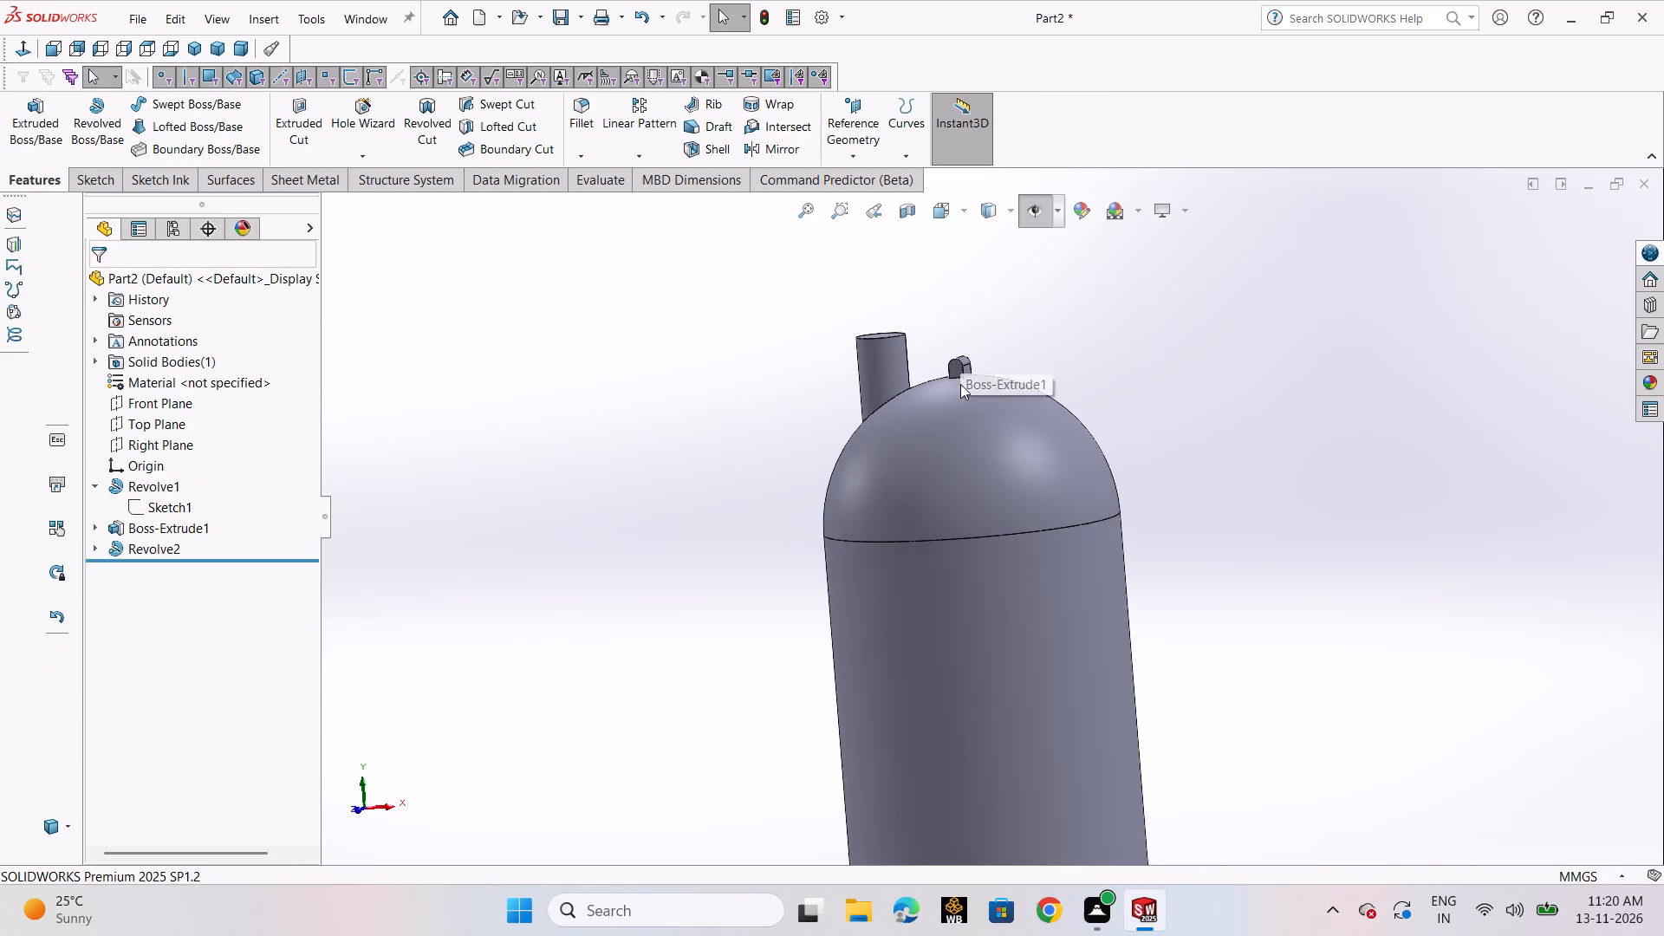
scroll(960, 384, "down", 1)
left_click(98, 550)
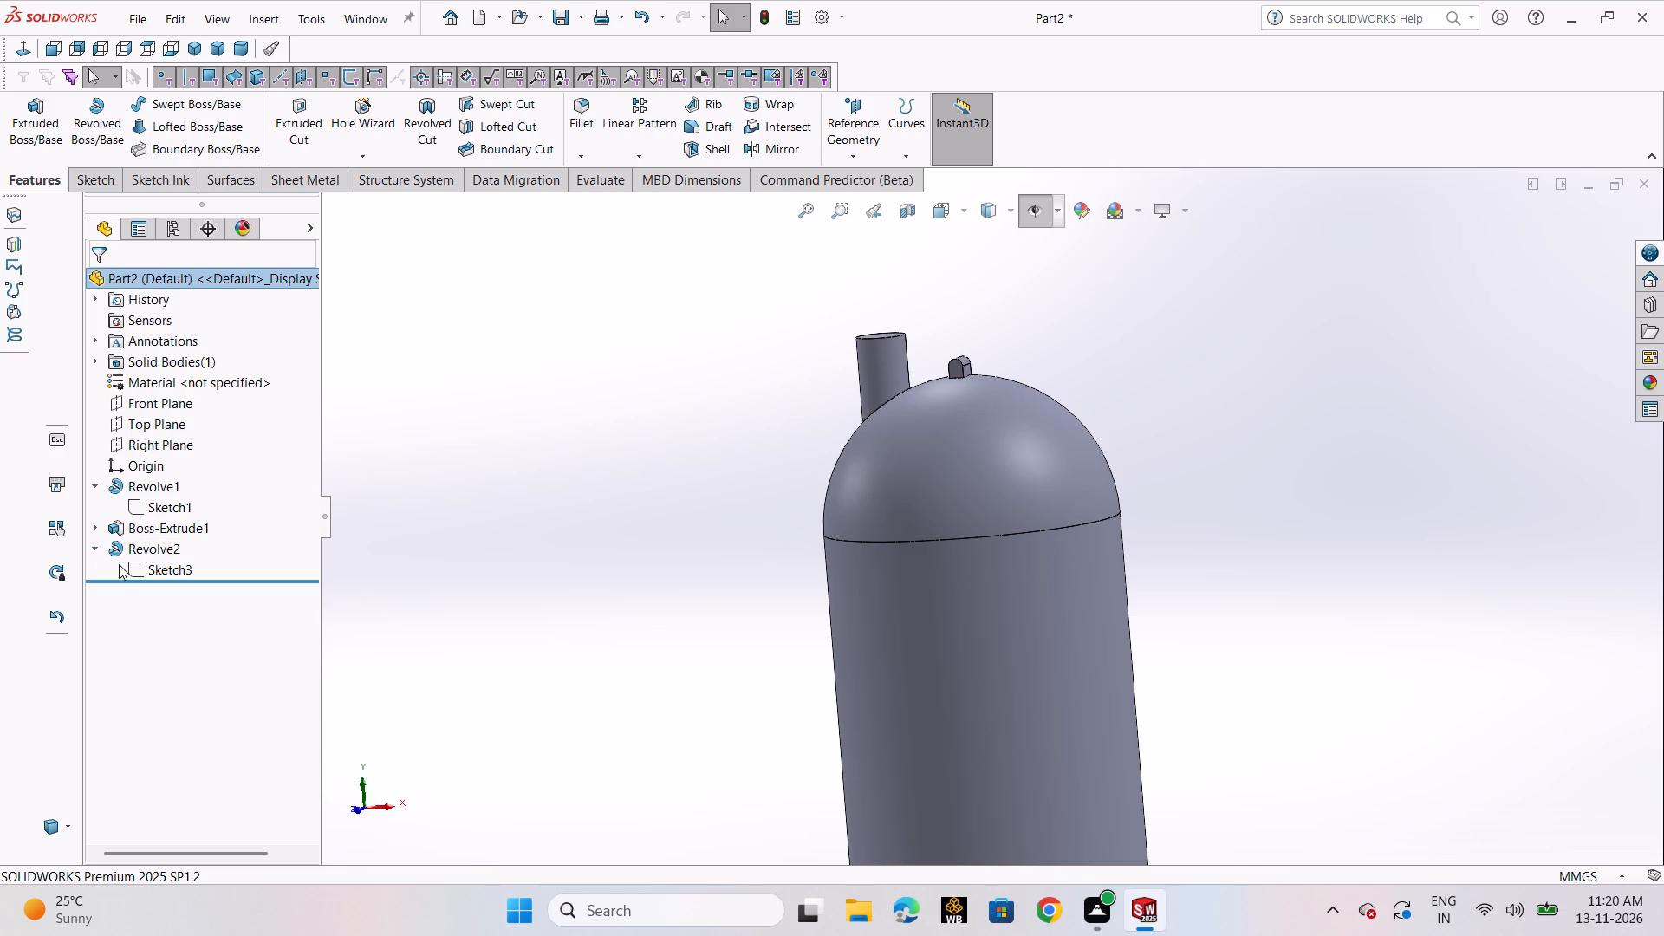
left_click(139, 566)
left_click(163, 506)
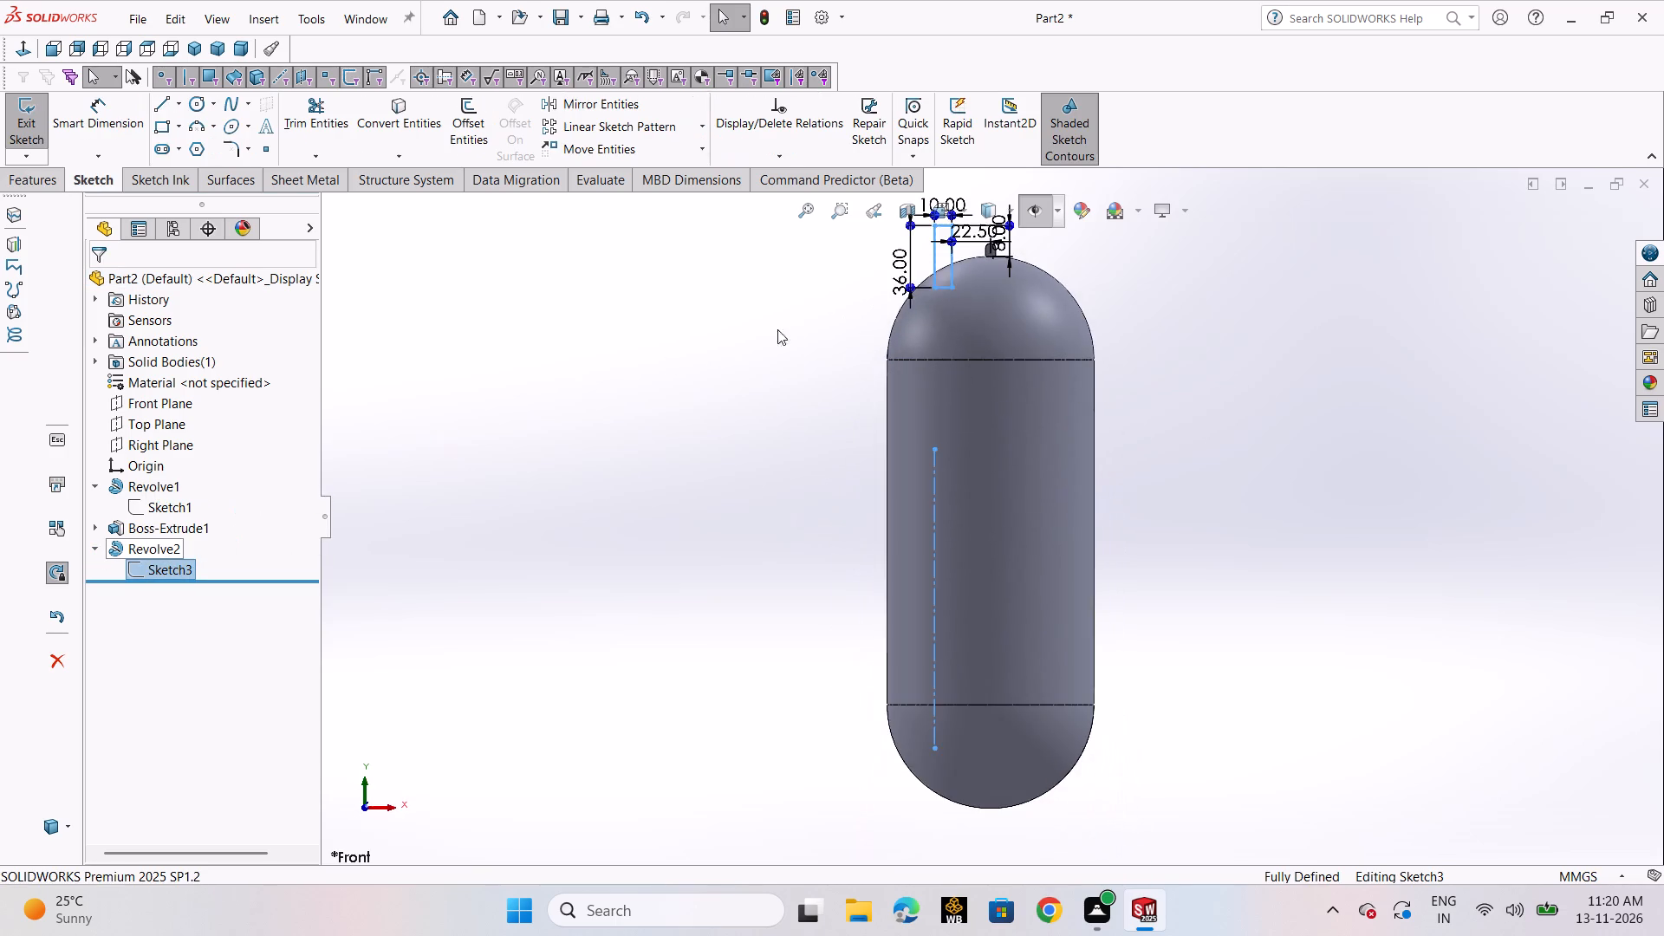
scroll(939, 300, "up", 2)
scroll(969, 346, "down", 7)
scroll(1037, 362, "down", 3)
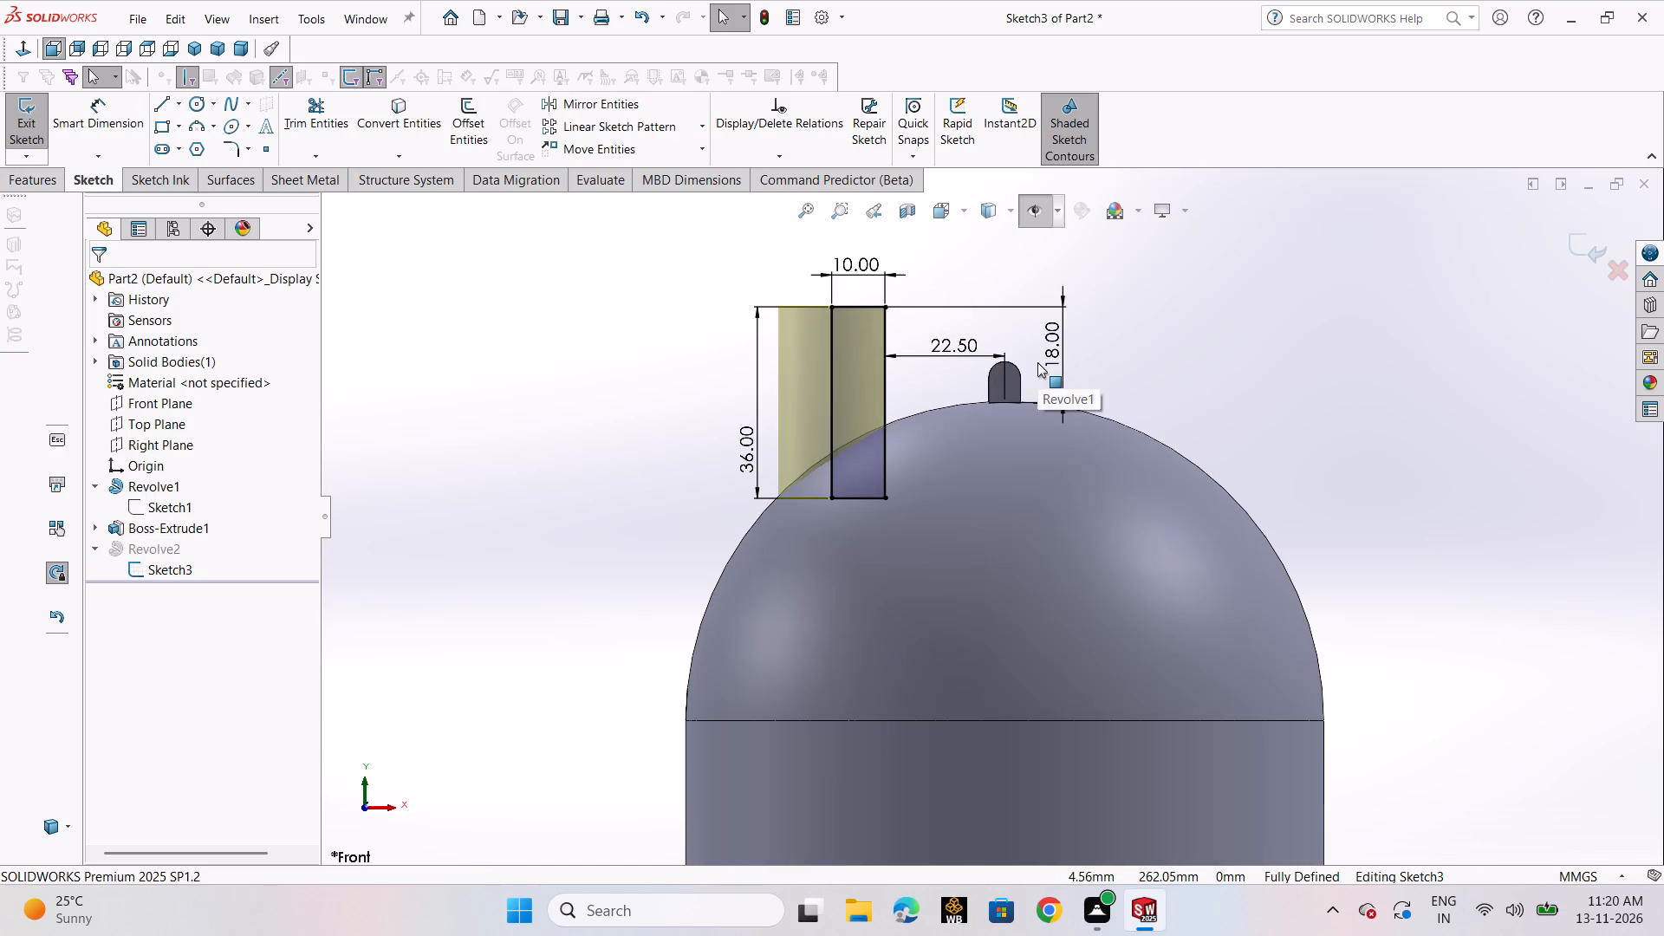
scroll(1030, 393, "down", 1)
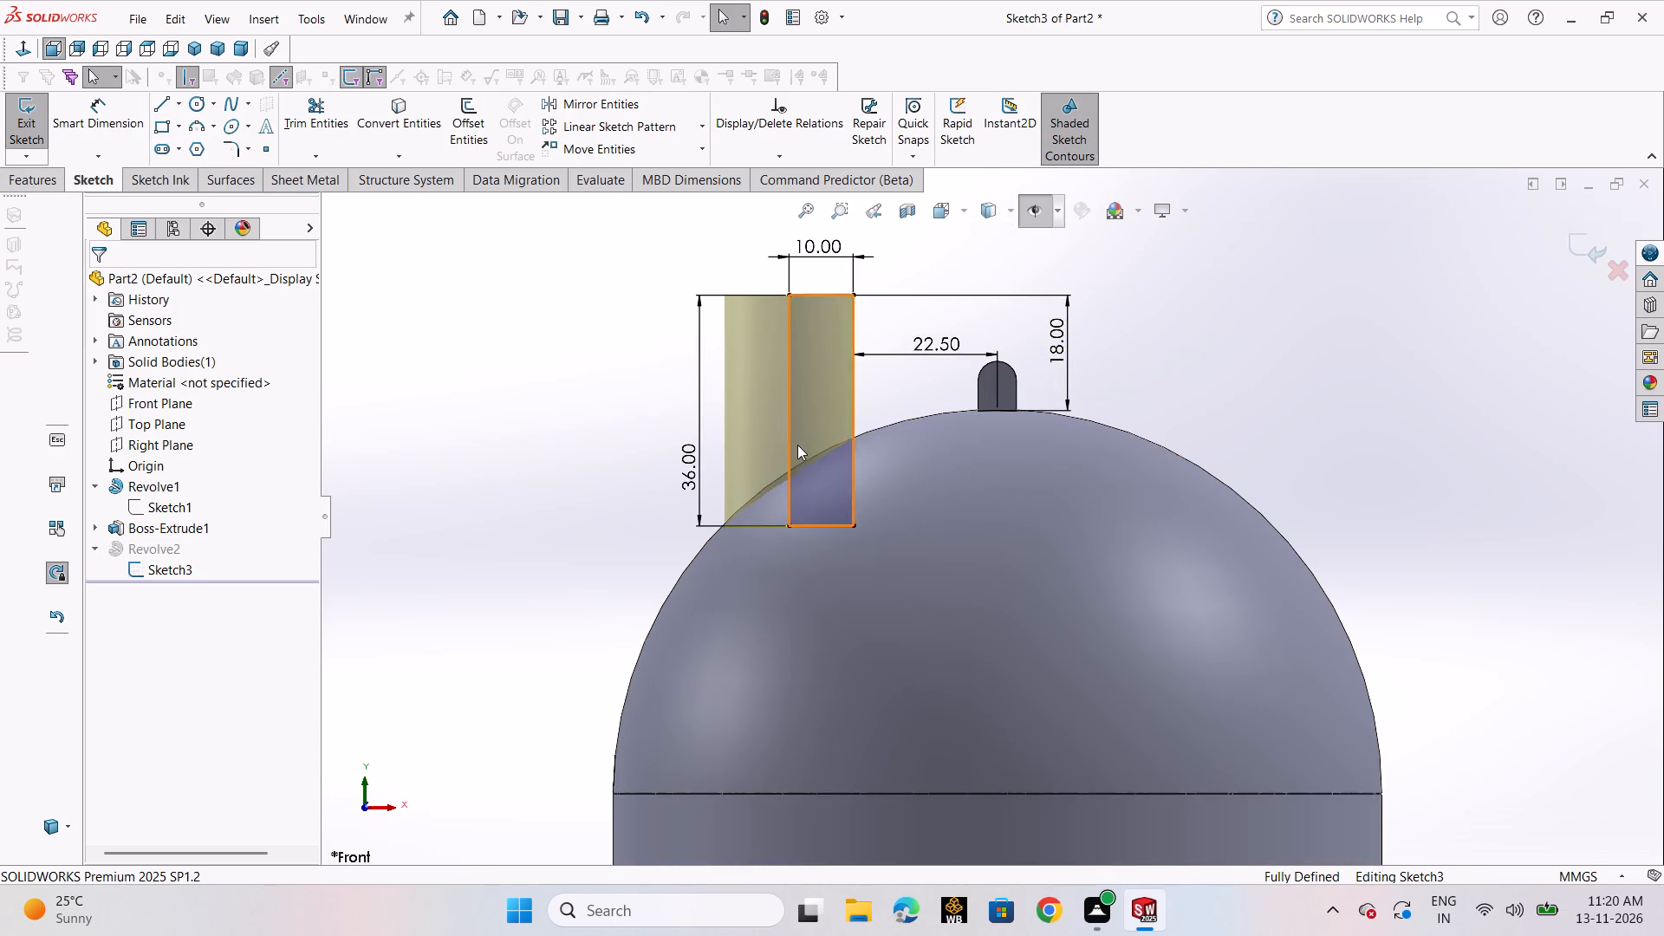
scroll(1017, 396, "down", 3)
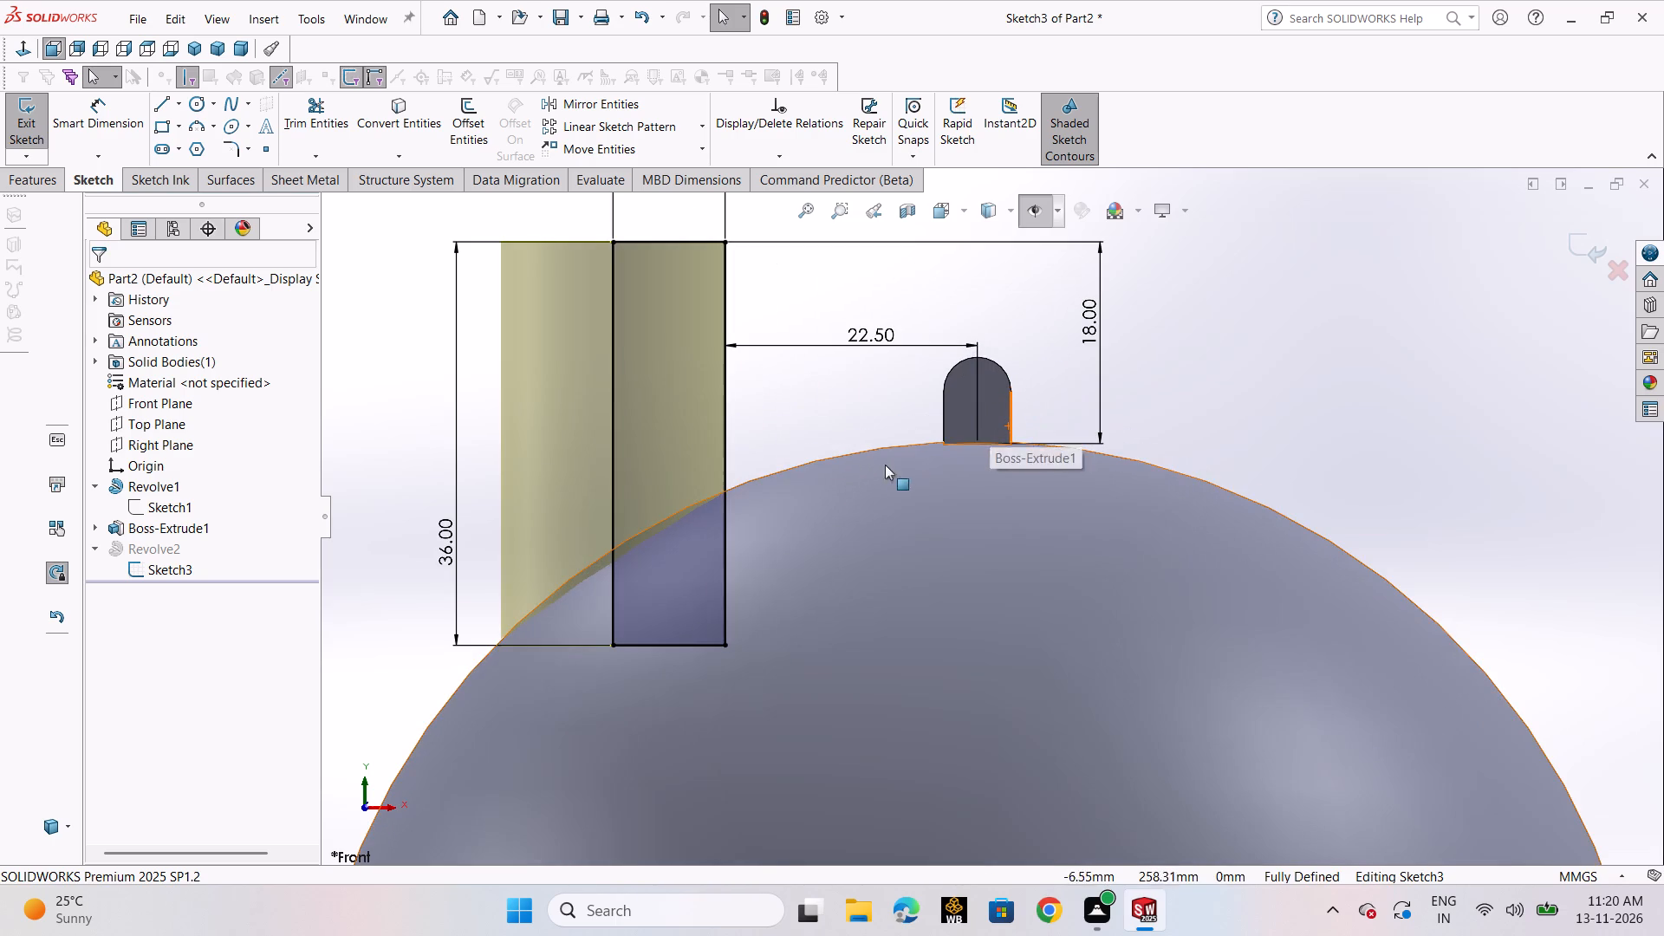
scroll(699, 445, "up", 2)
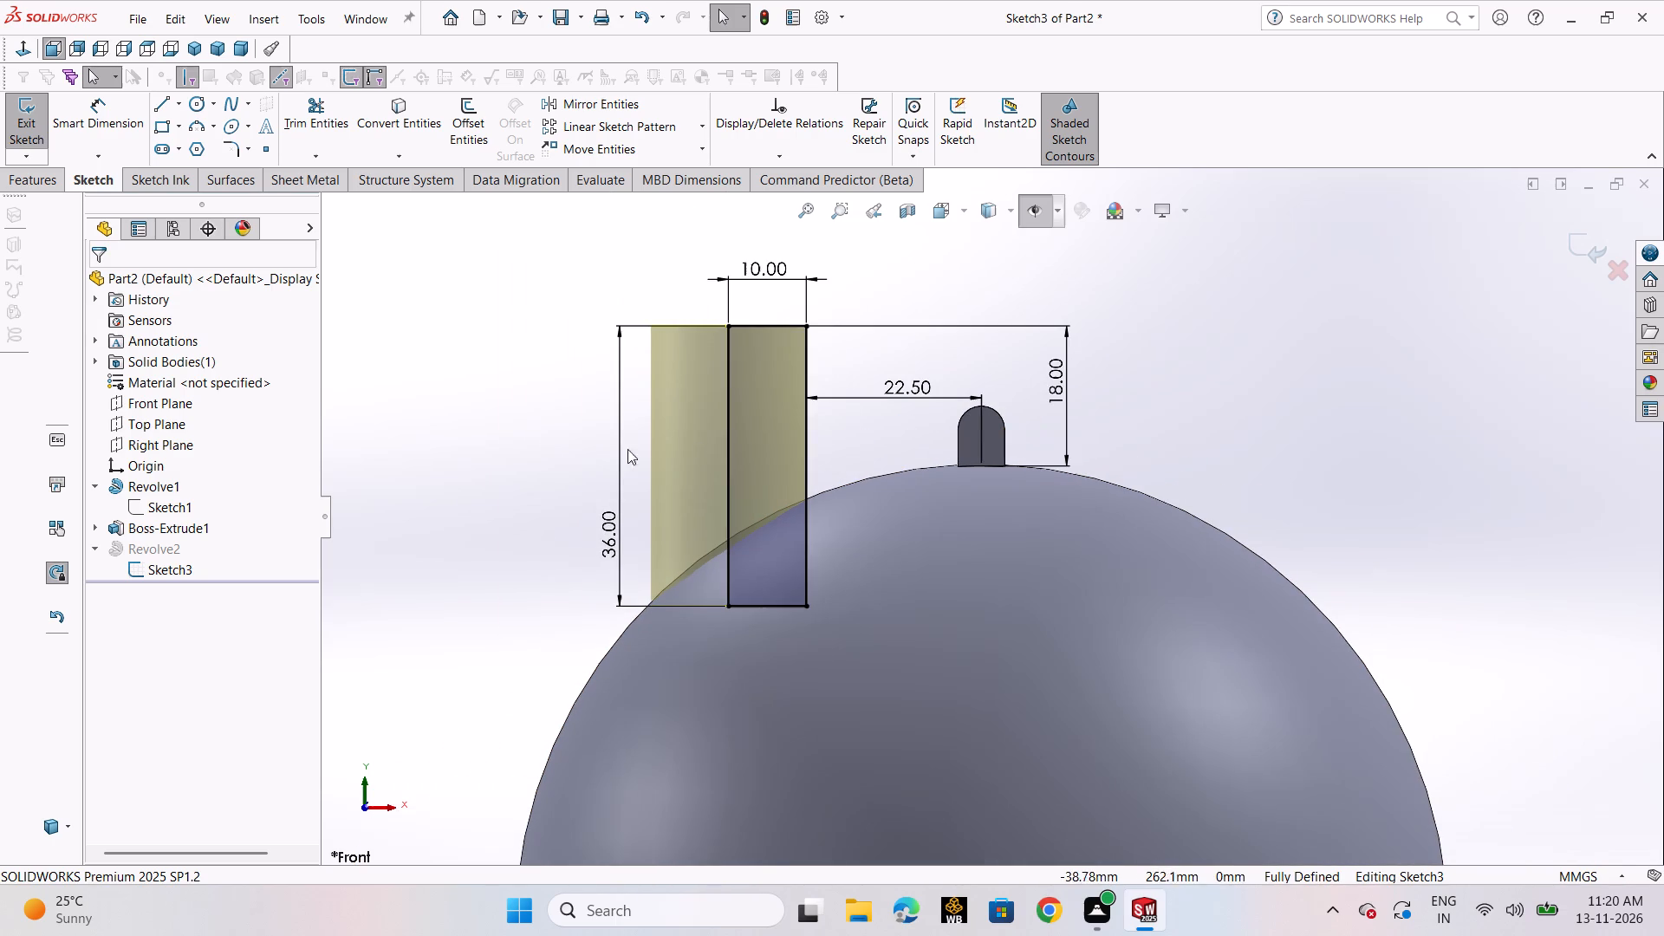
left_click(443, 389)
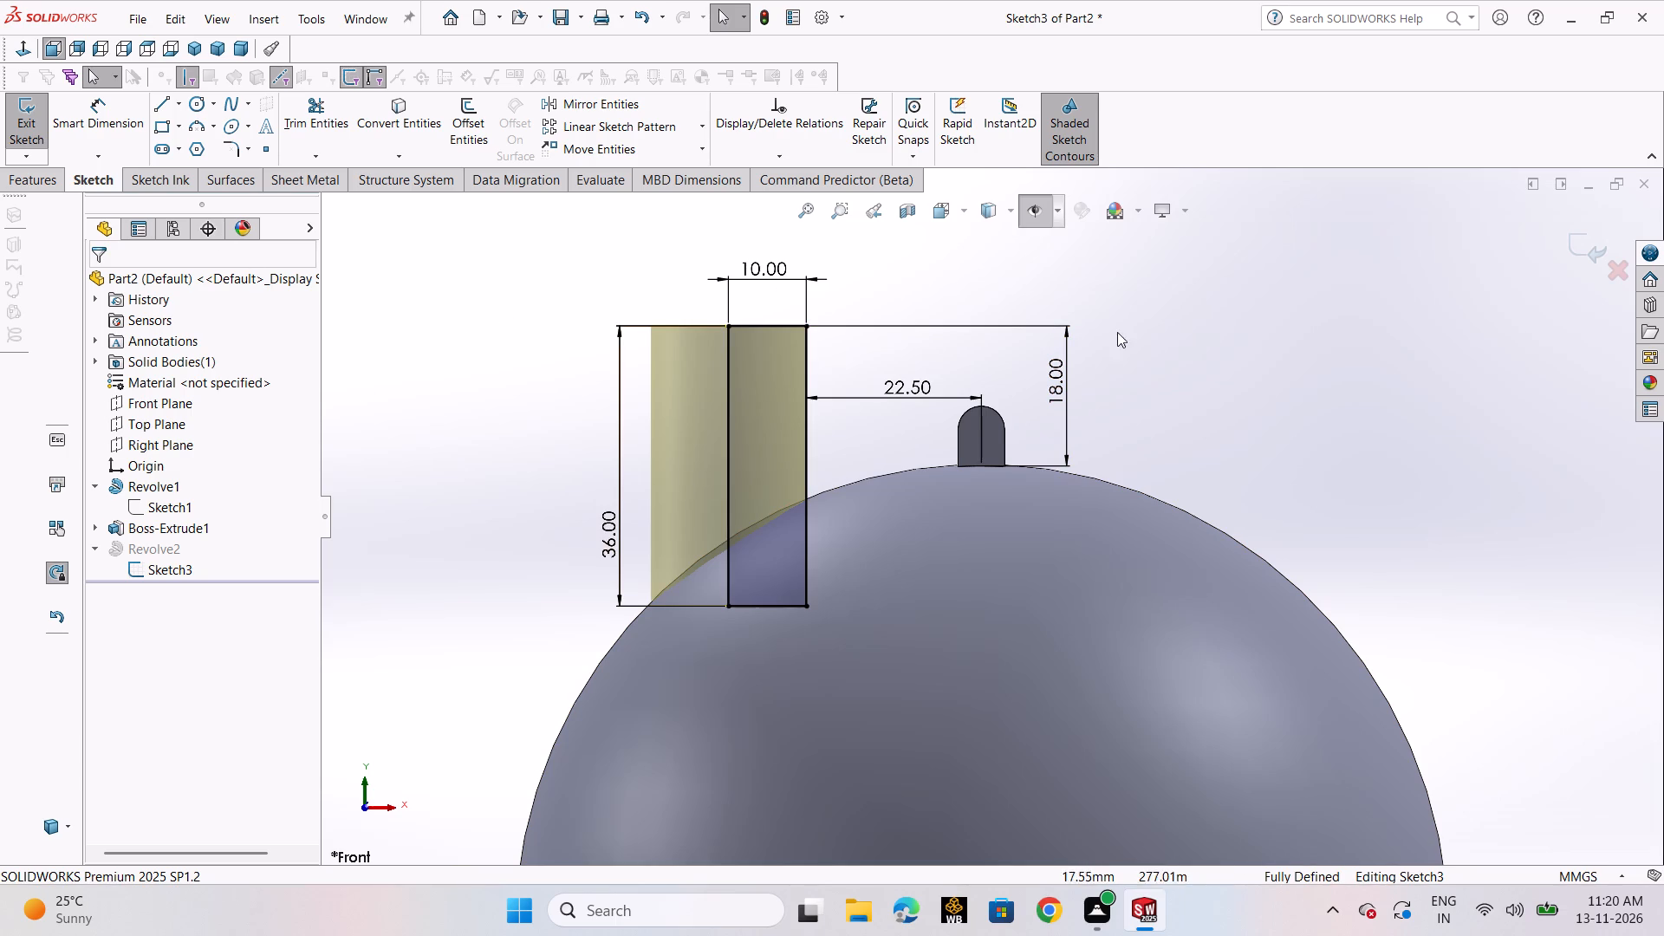
left_click(1594, 246)
scroll(1432, 336, "up", 1)
scroll(1432, 336, "down", 1)
scroll(1287, 404, "up", 6)
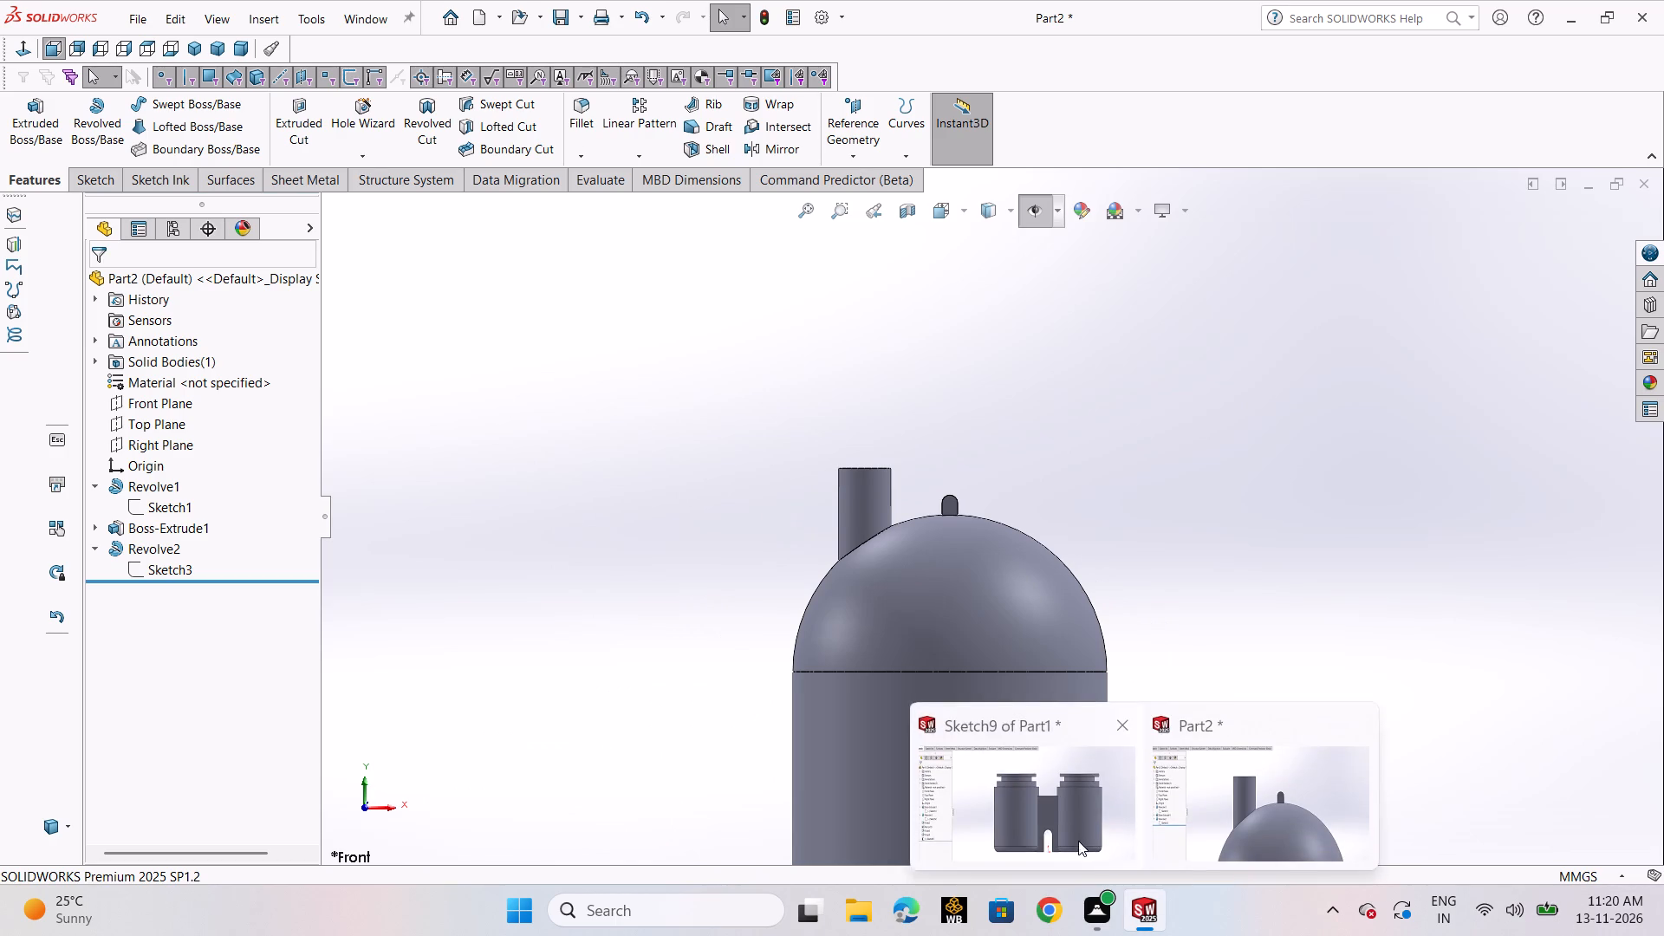
Switch to the binoculars part, Part1, and exit its open sketch, Sketch9.
left_click(1073, 836)
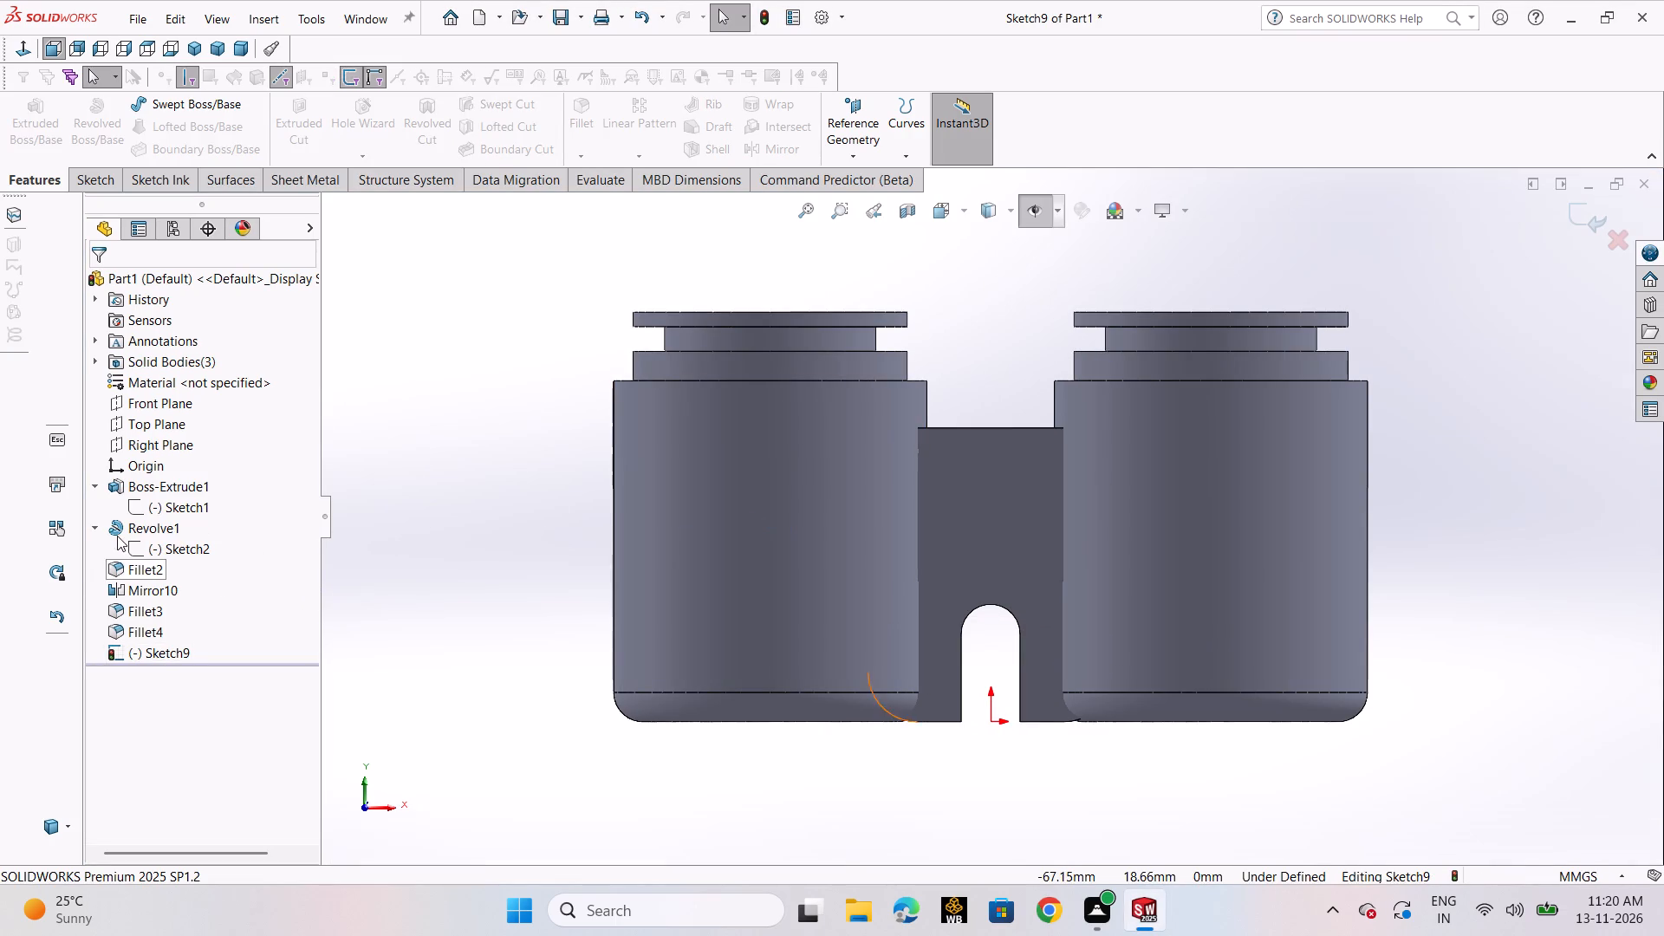
left_click(155, 549)
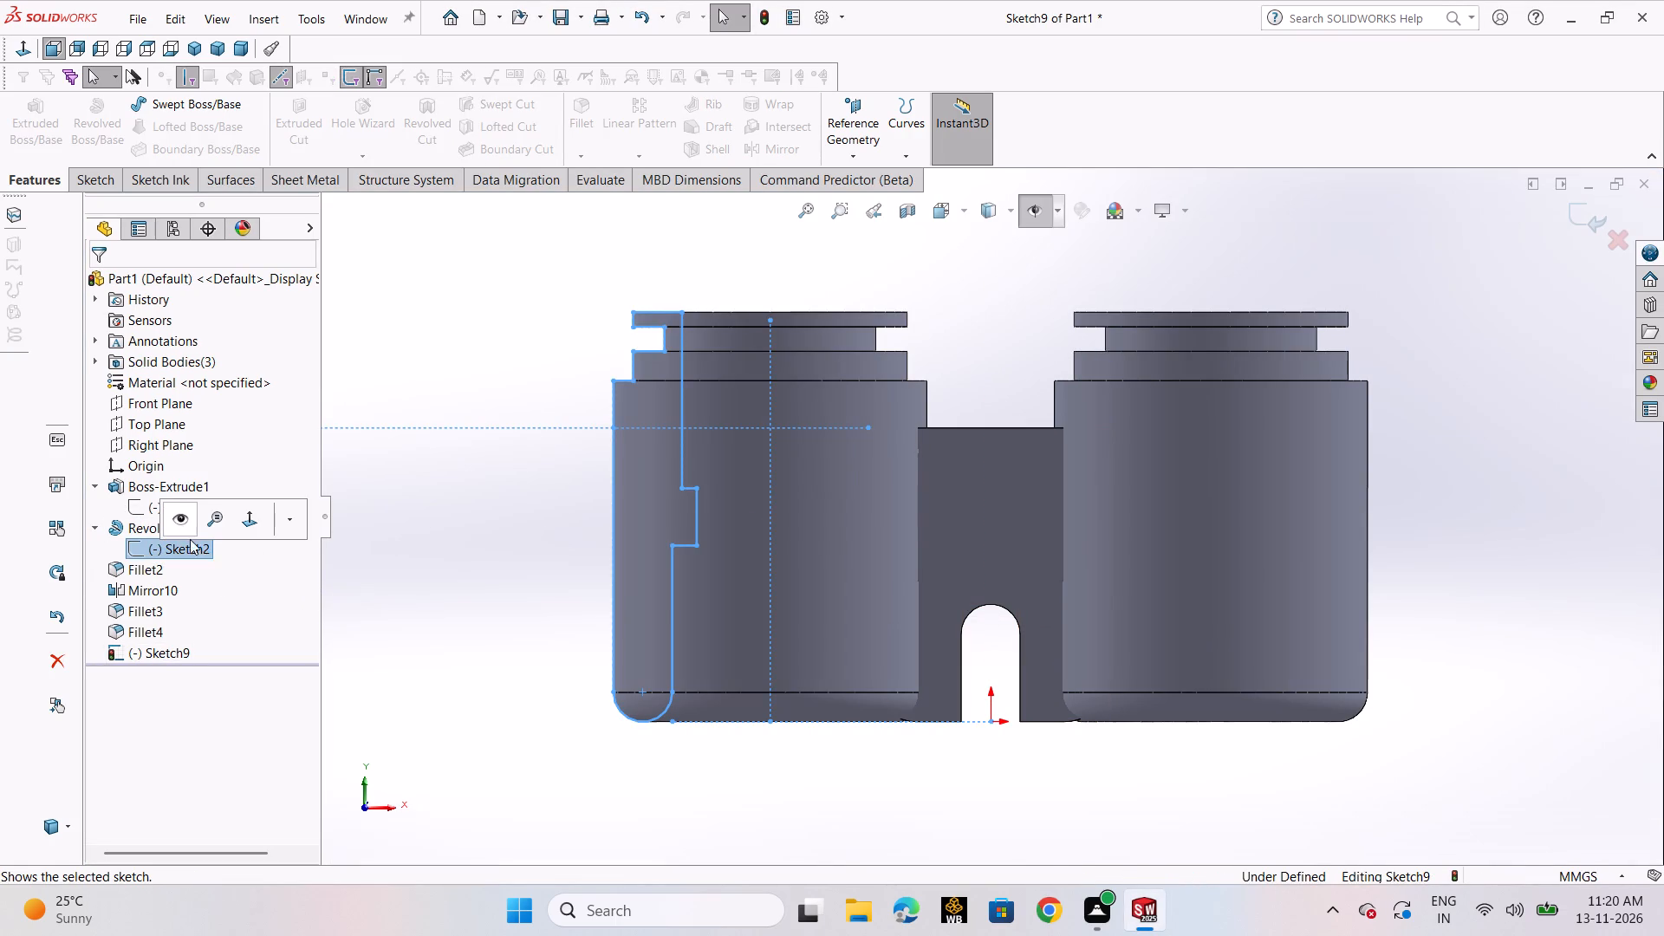
left_click(1572, 225)
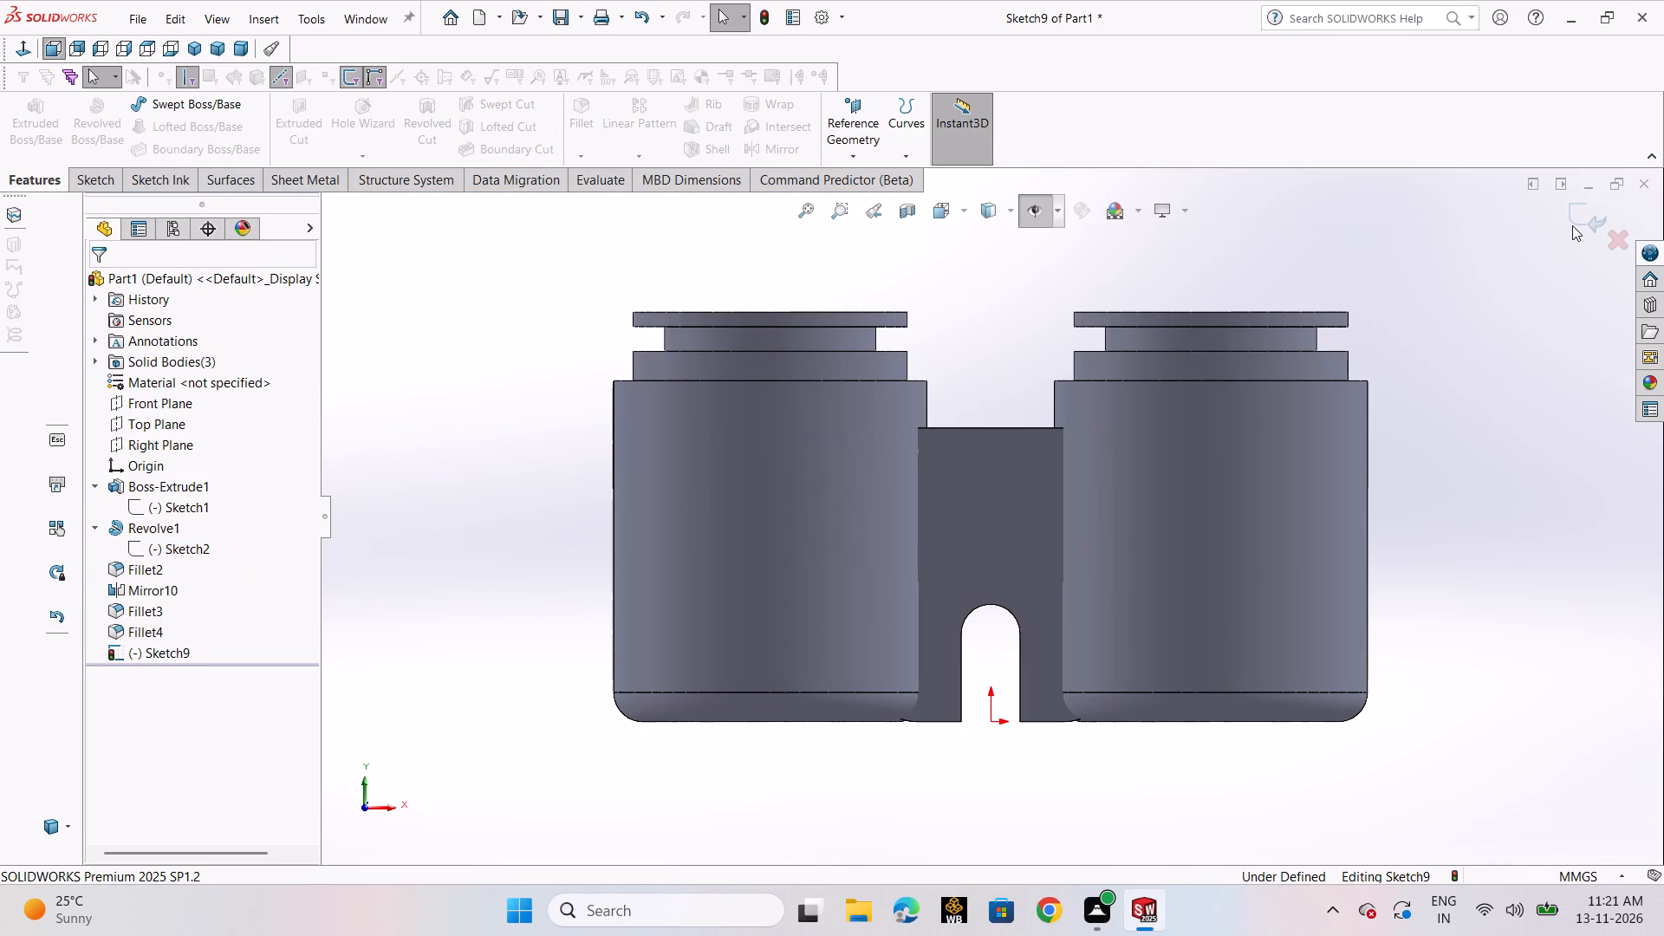
left_click(1579, 220)
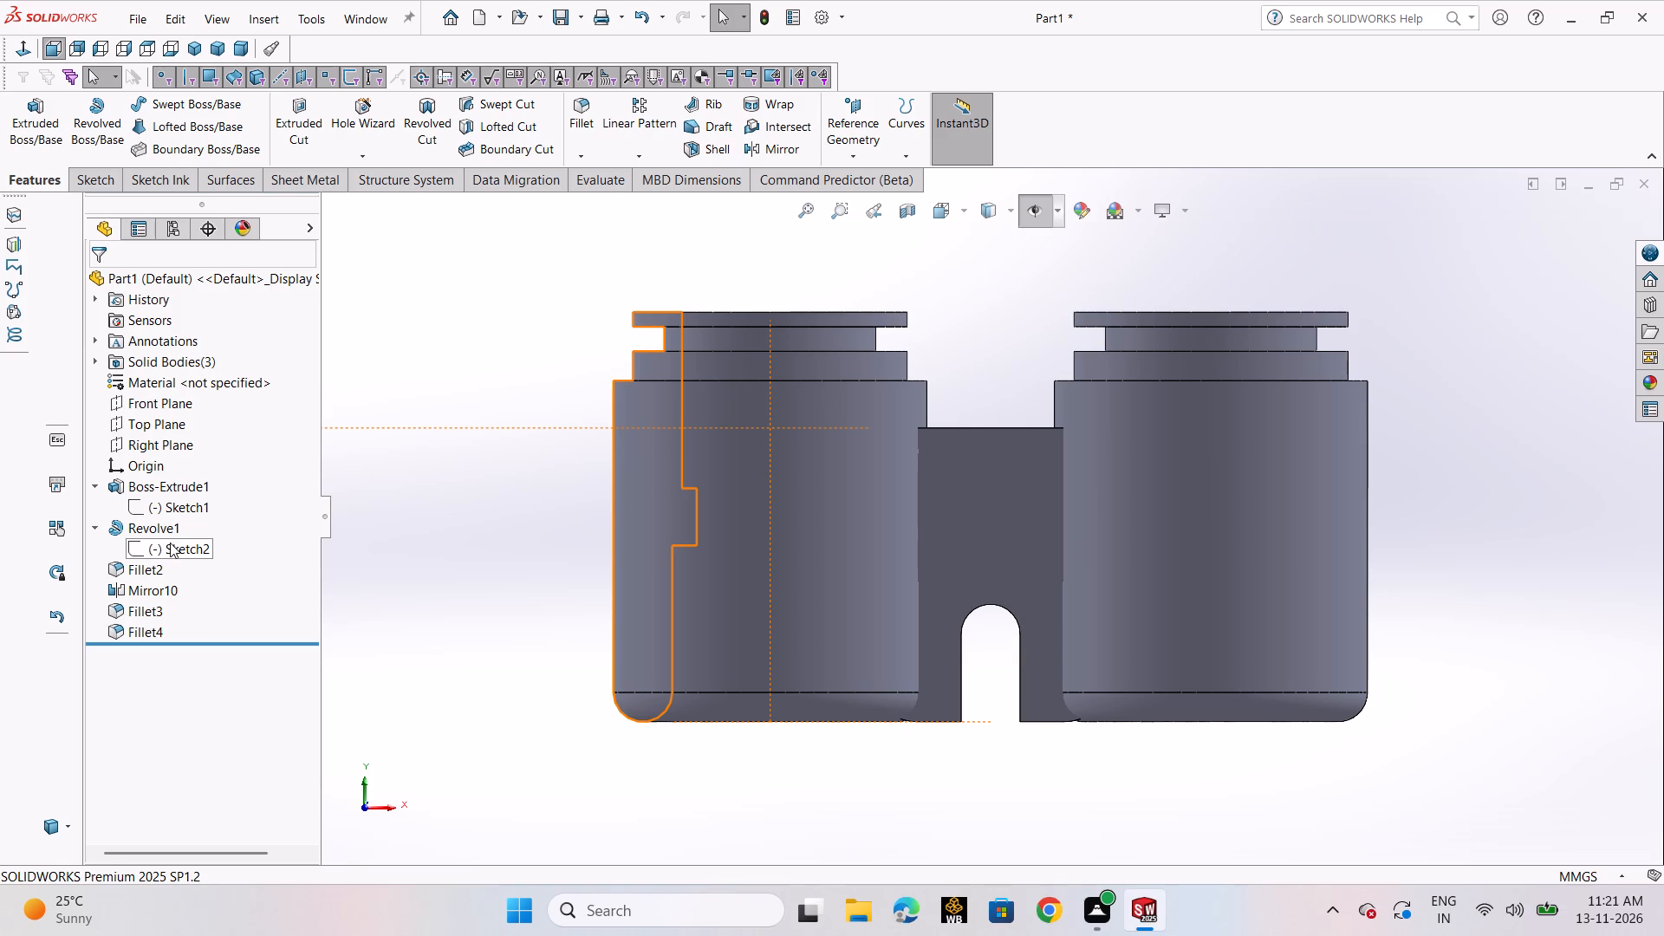
Open the binocular barrel's revolve profile sketch and examine its stepped outline and dimensions.
left_click(173, 545)
left_click(195, 491)
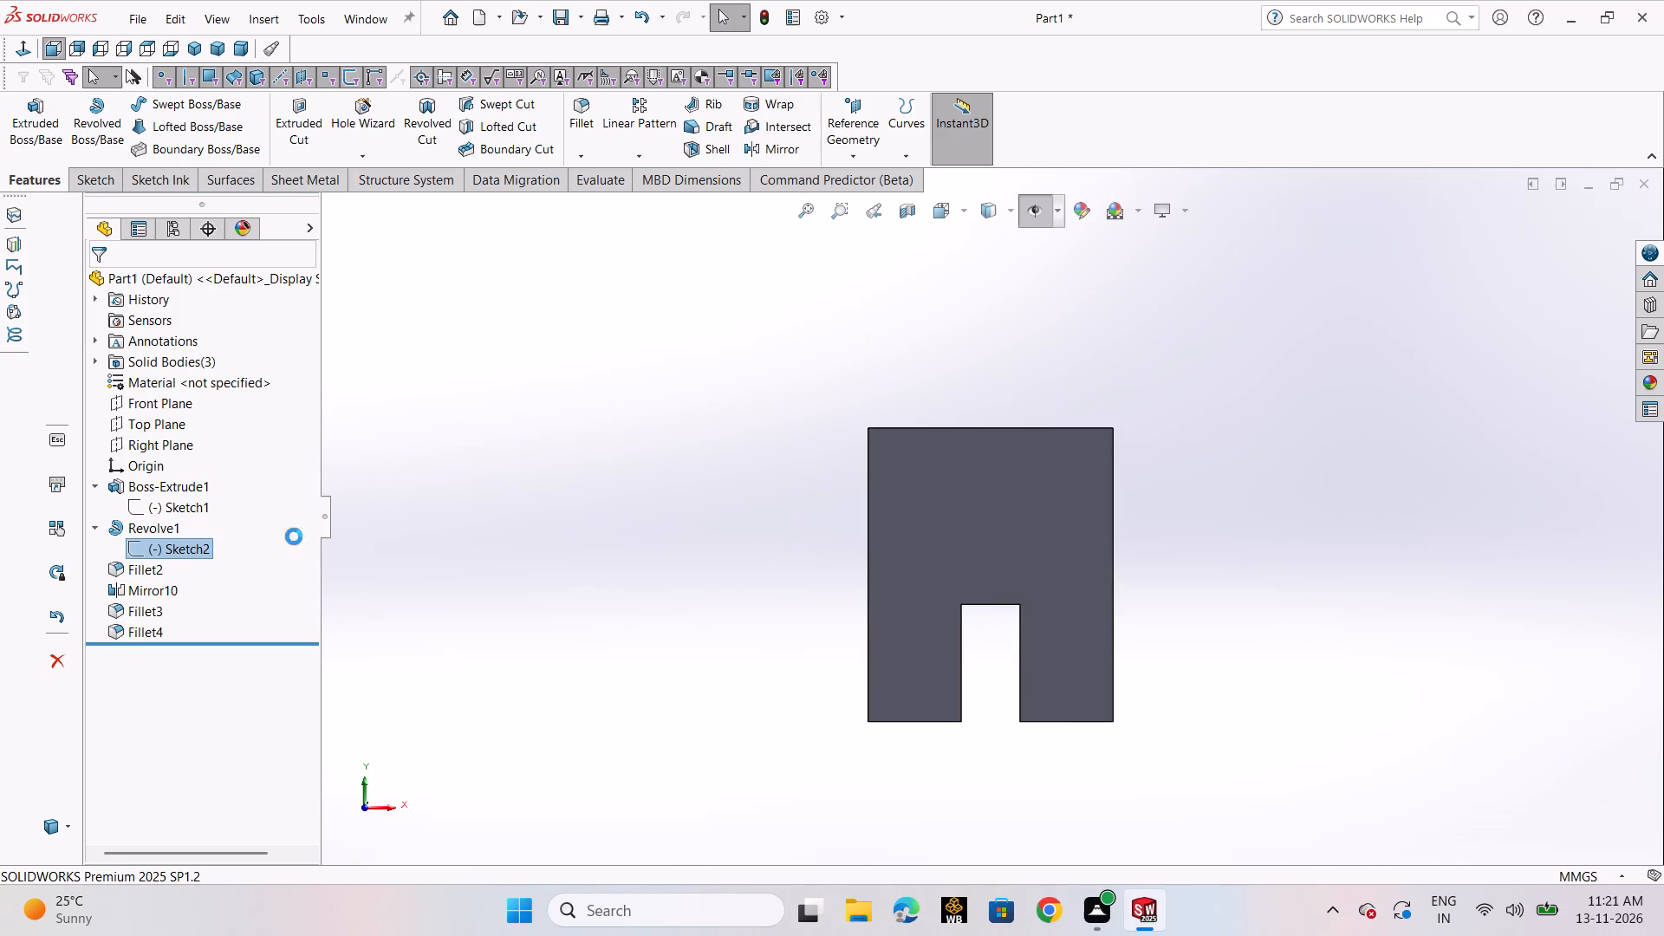
scroll(1040, 657, "down", 2)
scroll(1018, 551, "down", 2)
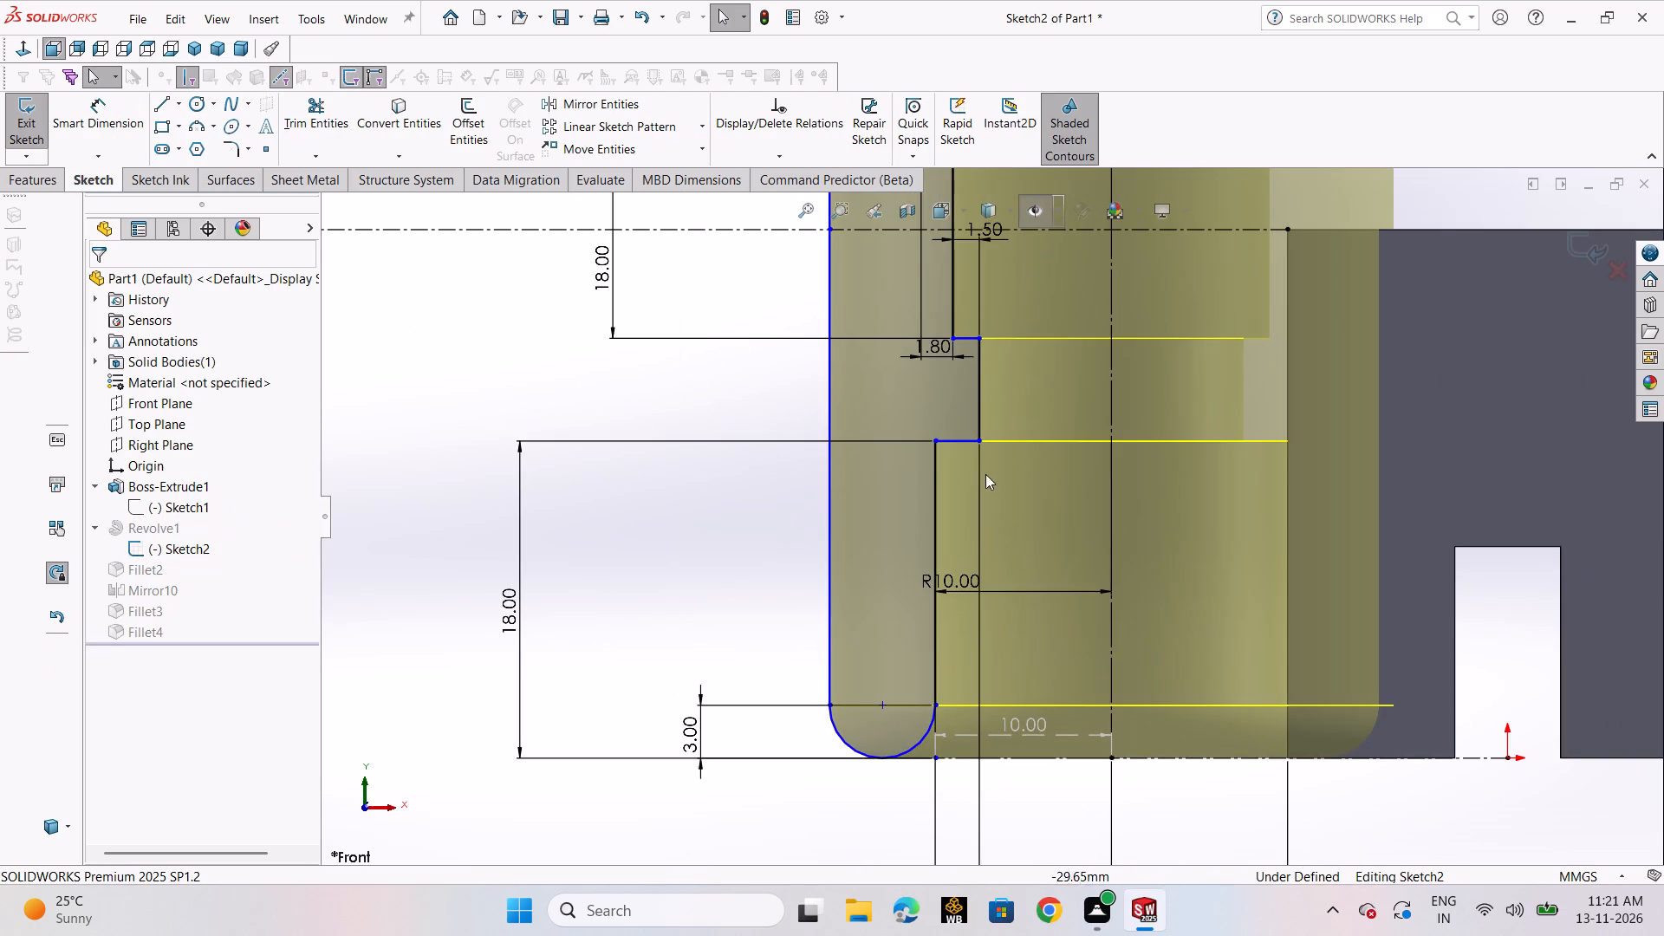
scroll(985, 455, "down", 1)
scroll(985, 454, "up", 3)
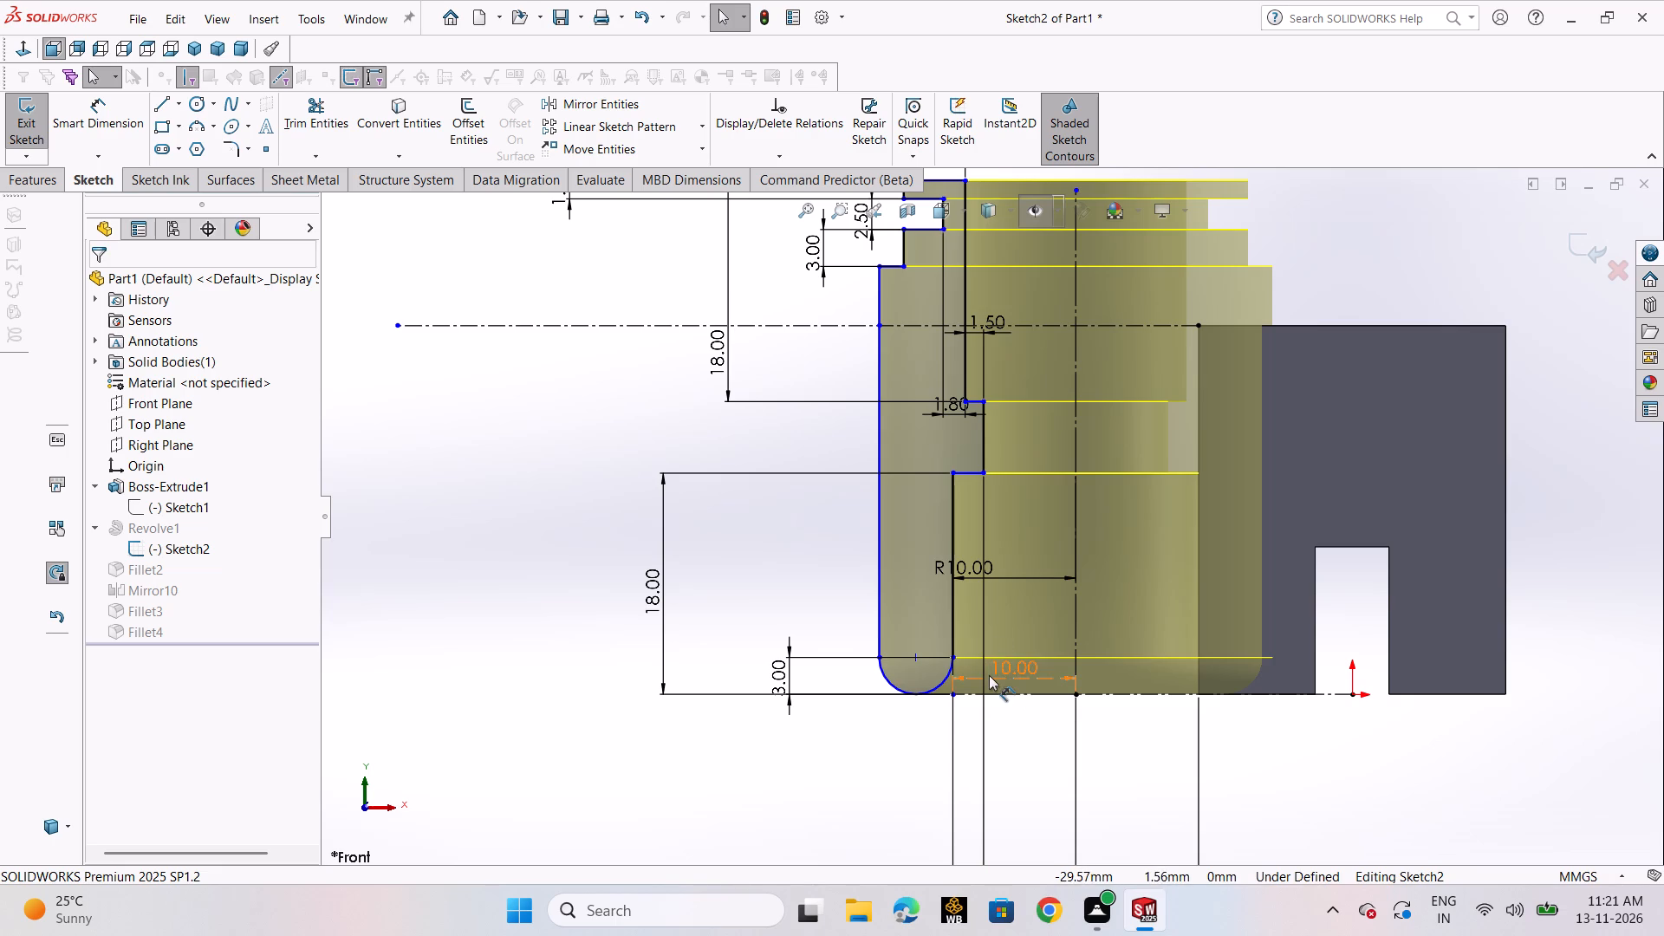
scroll(994, 620, "up", 5)
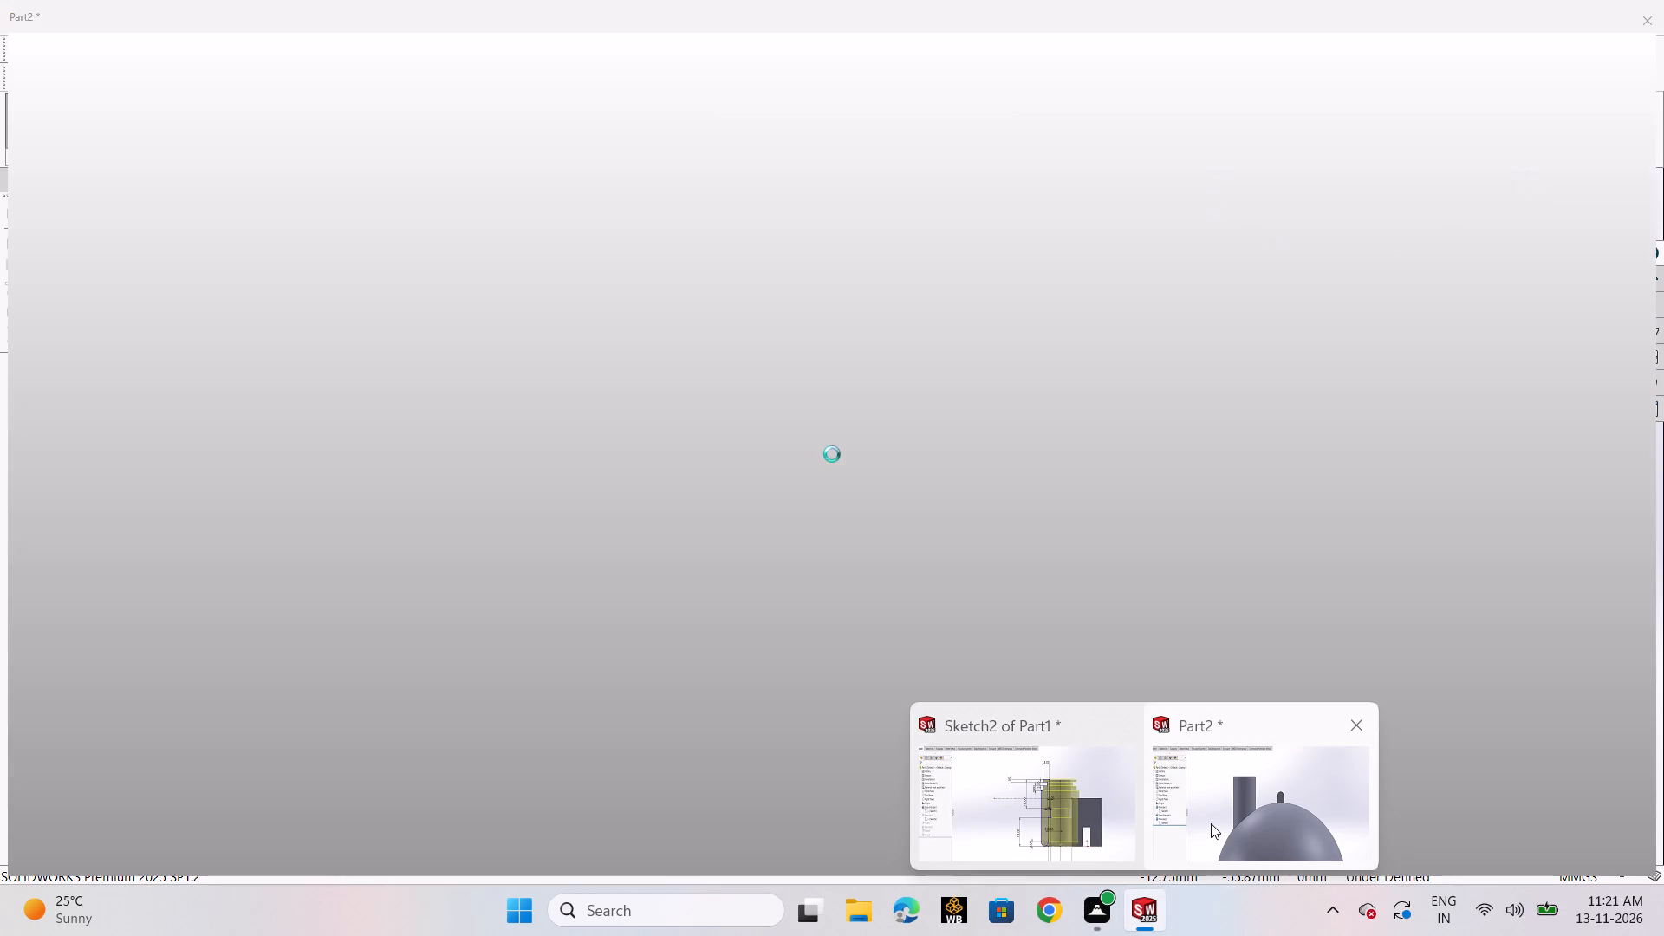
Return to Part2, reopen the side cylinder's revolve sketch and delete the rectangle's vertical side nearest the tab.
left_click(1212, 818)
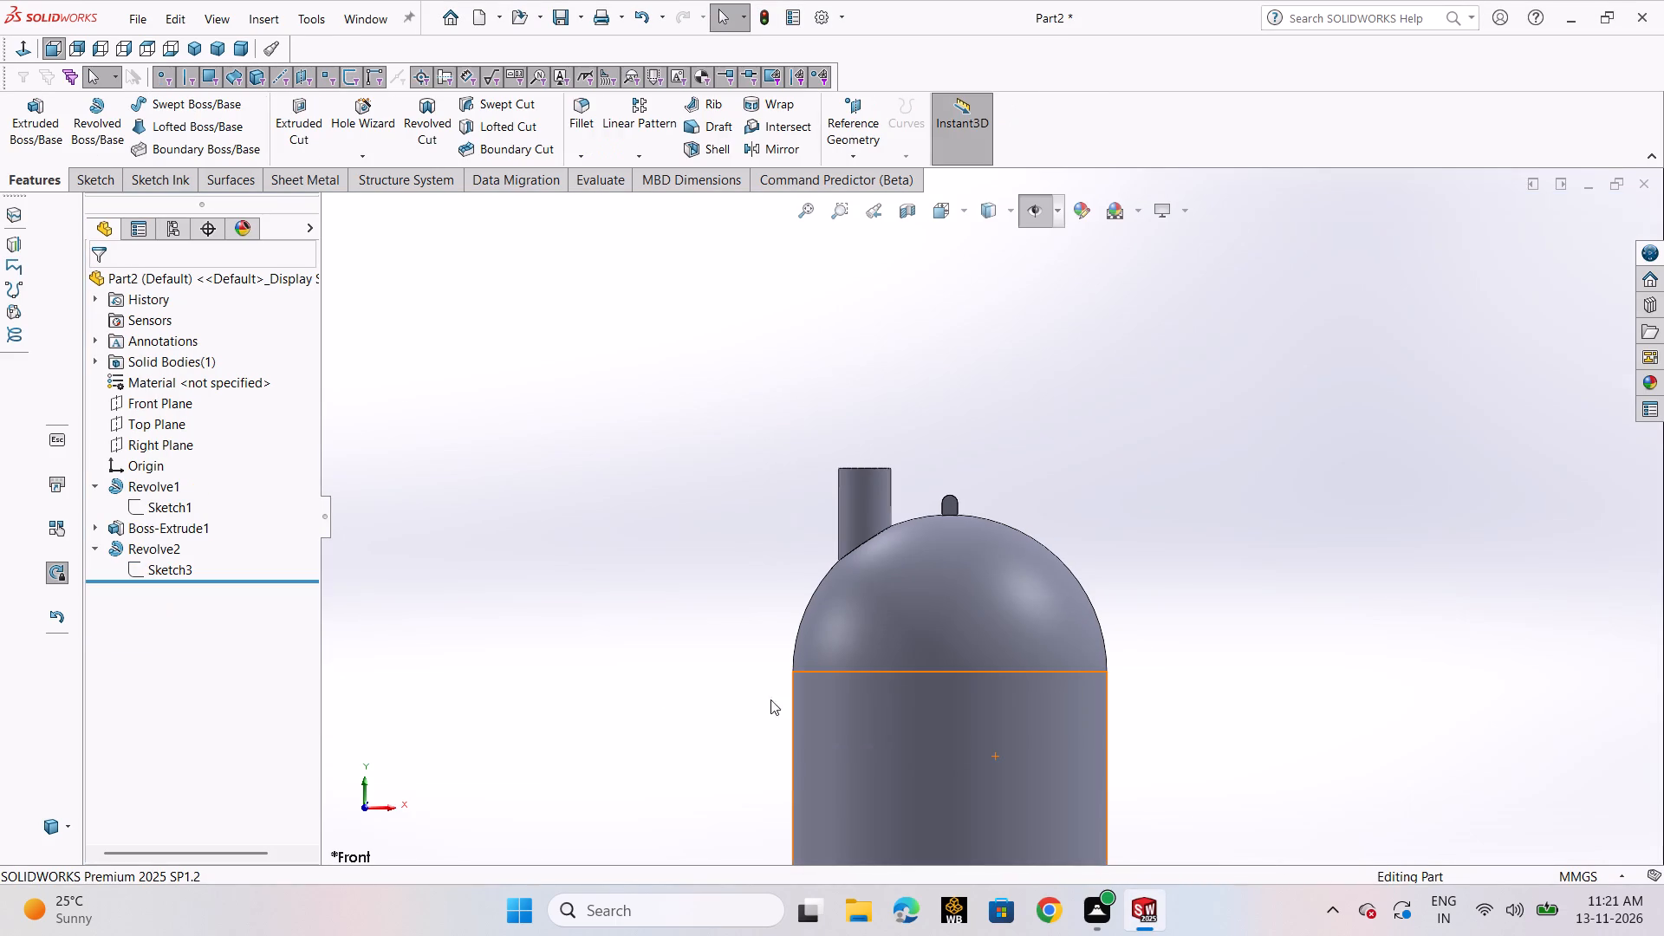
left_click(149, 566)
left_click(167, 504)
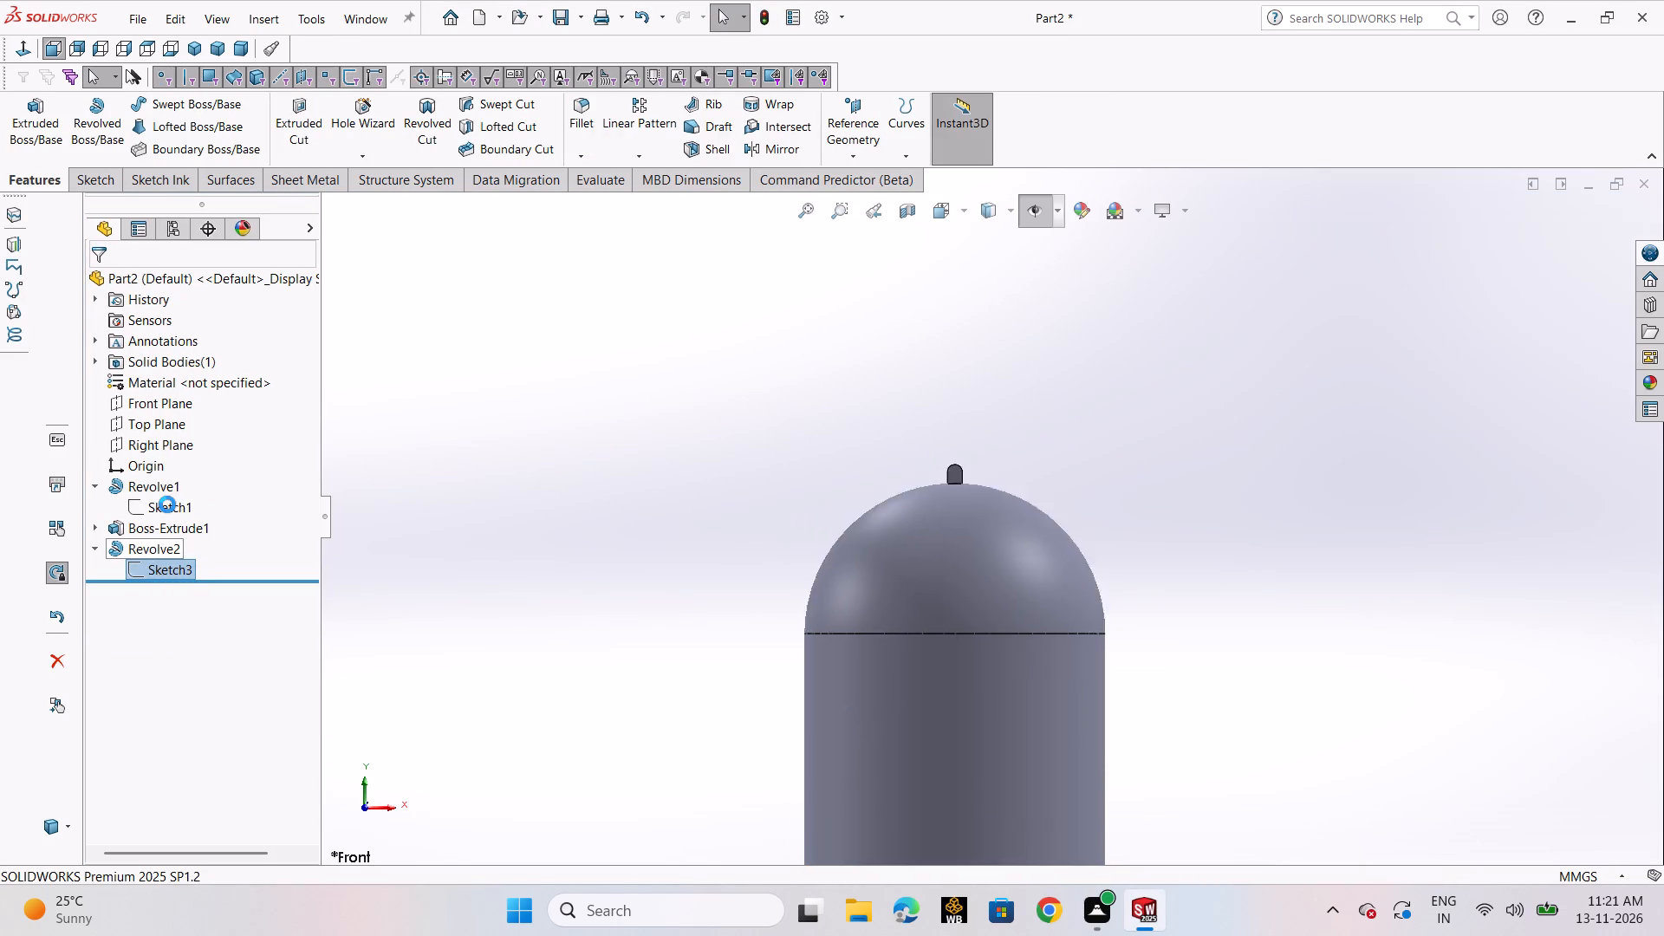
scroll(941, 293, "down", 4)
scroll(952, 283, "up", 6)
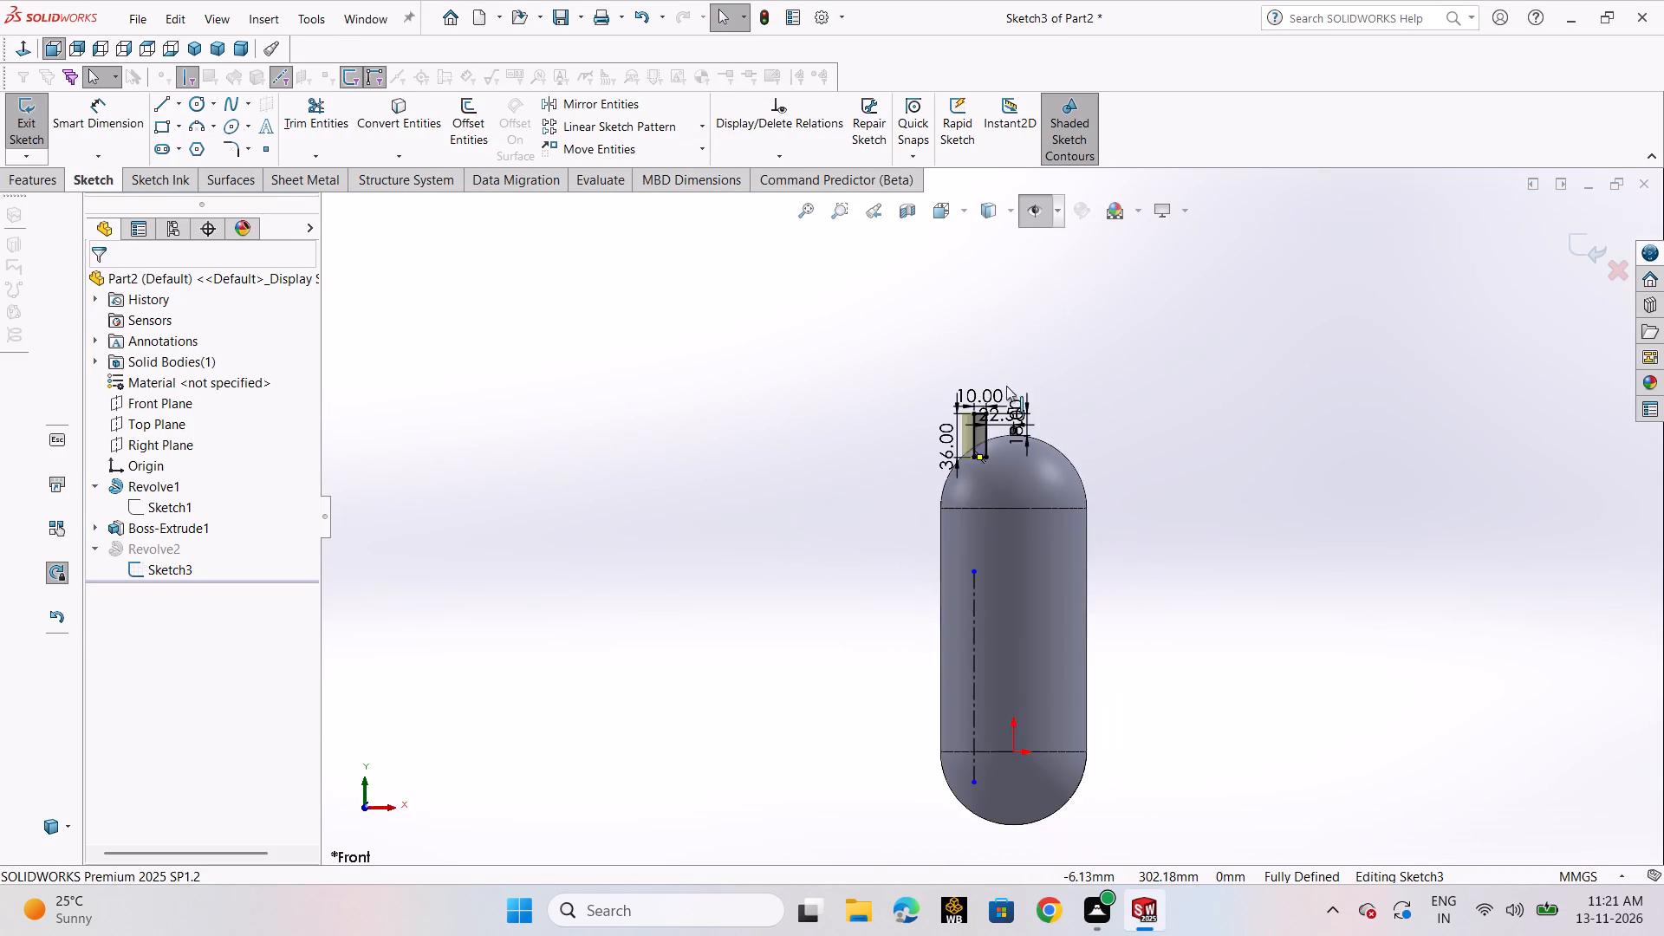
scroll(1004, 400, "down", 6)
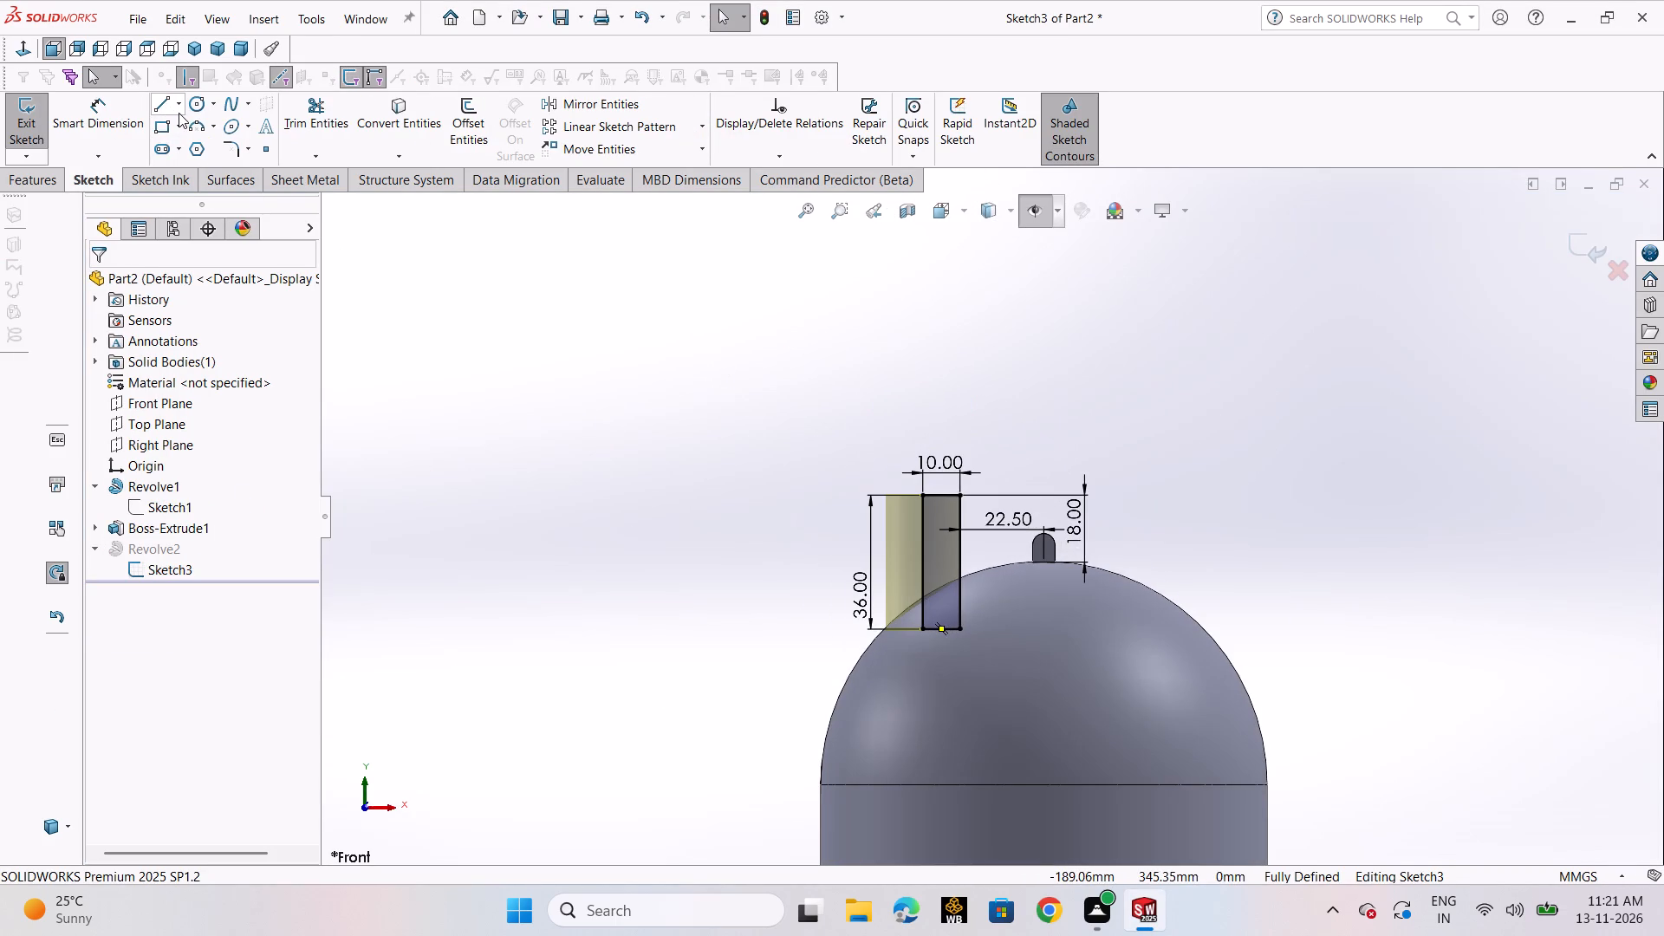
left_click(959, 544)
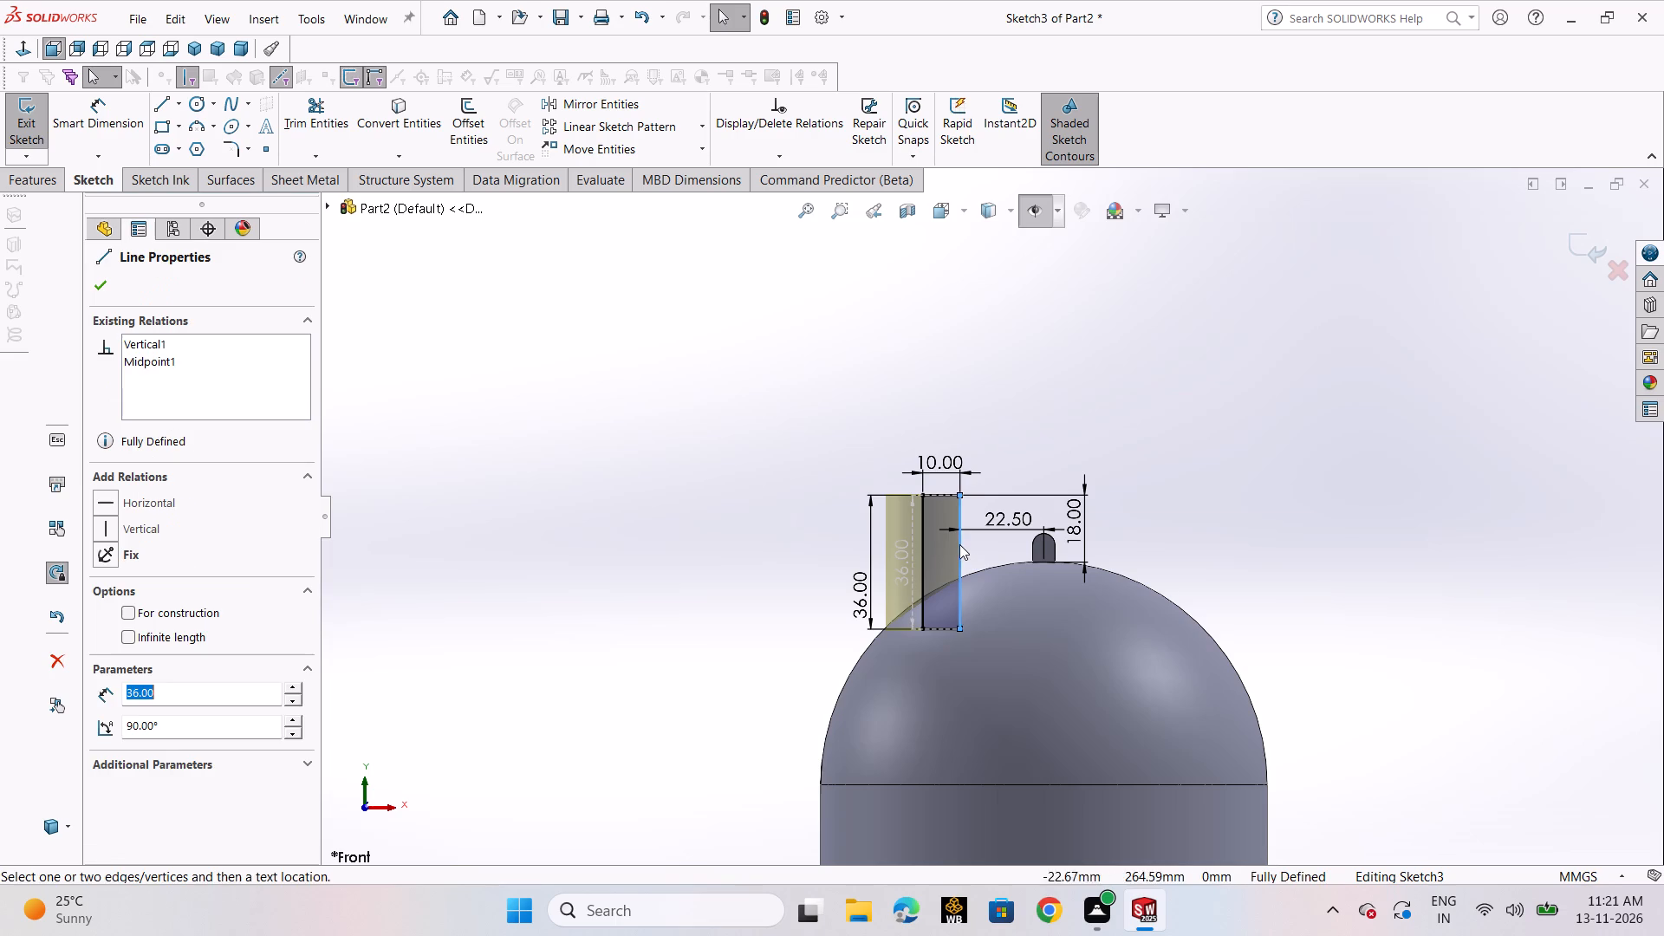
key("Delete")
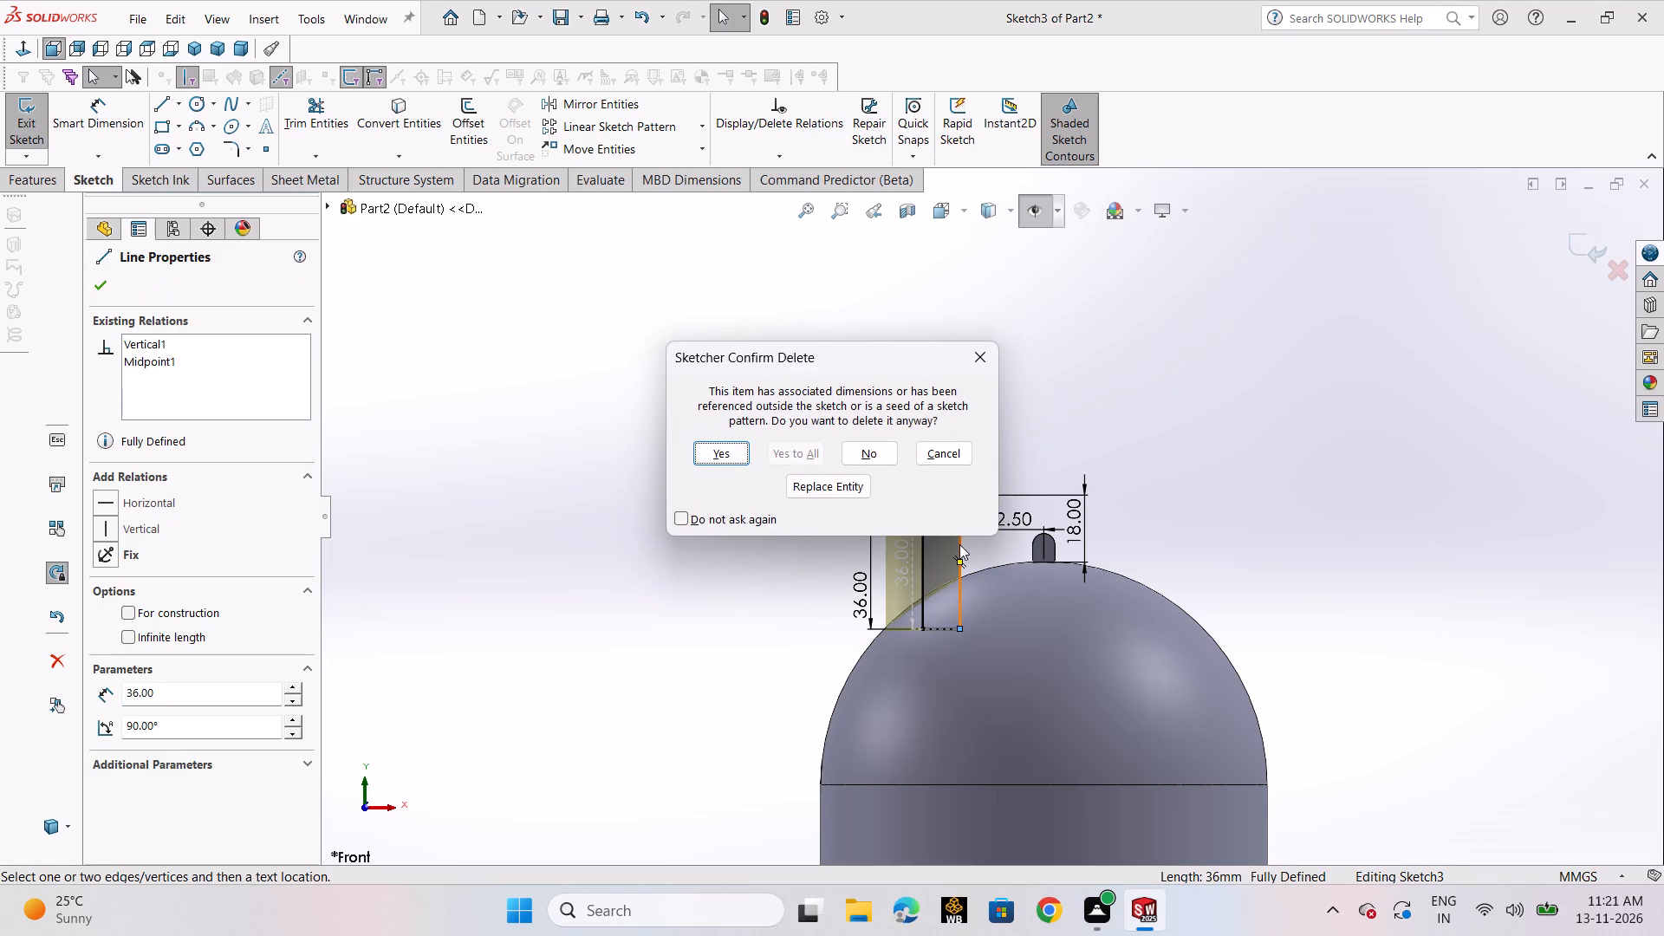
left_click(696, 449)
Set the length of the side cylinder profile's top edge to 2.5 mm.
scroll(1017, 460, "down", 2)
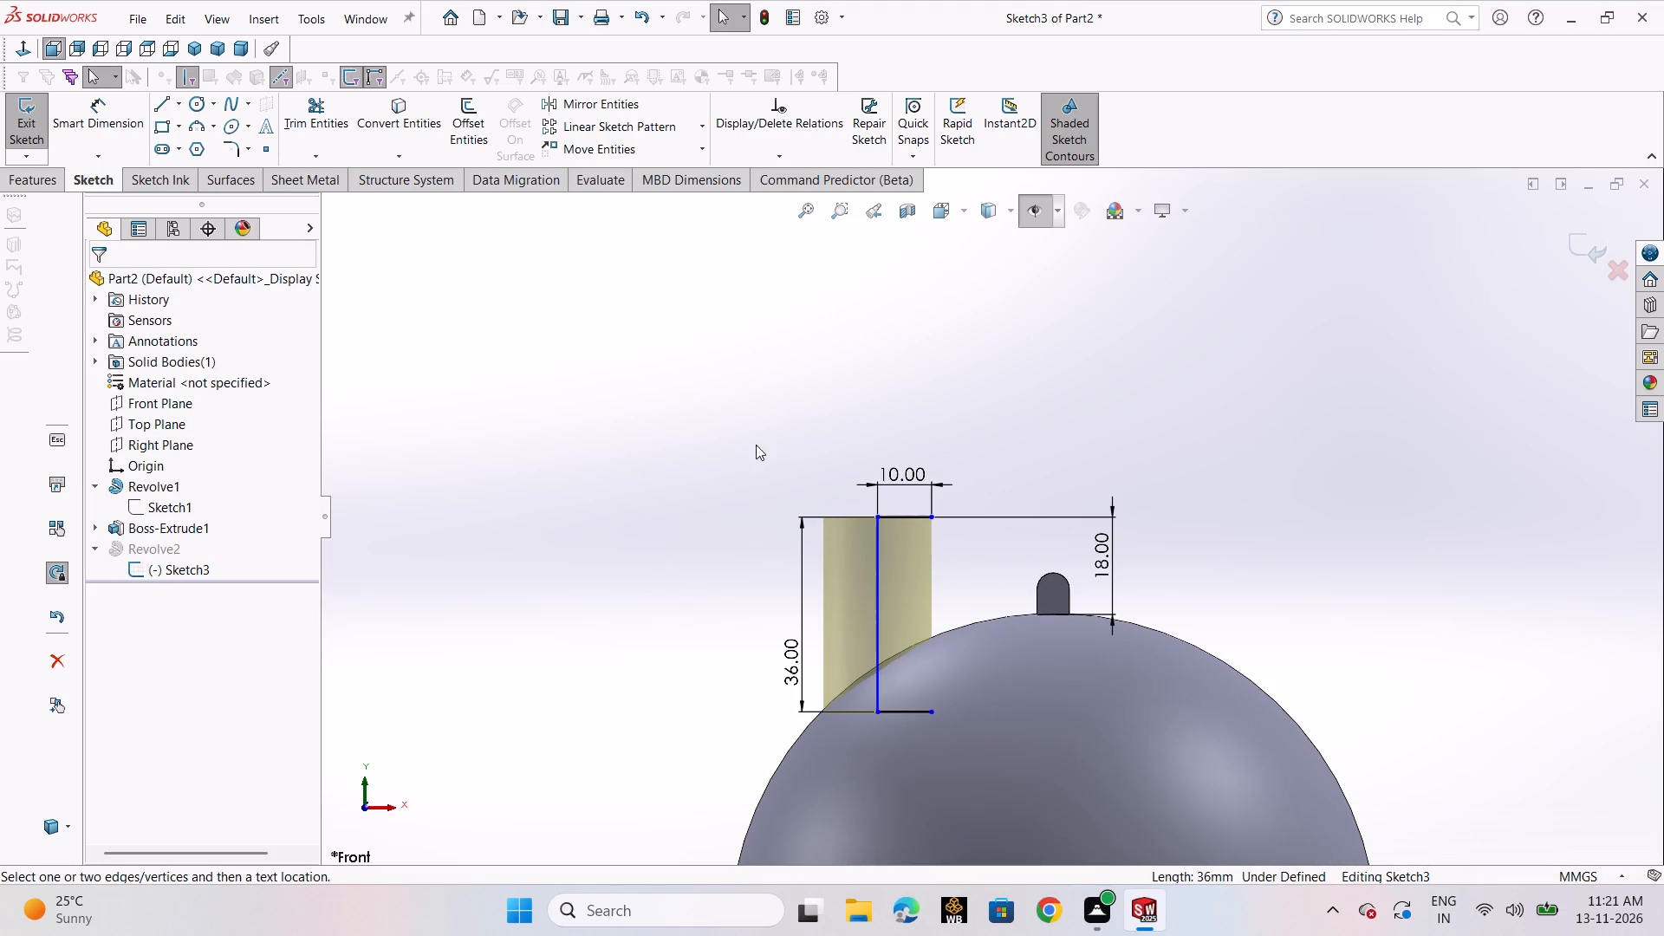
double_click(898, 477)
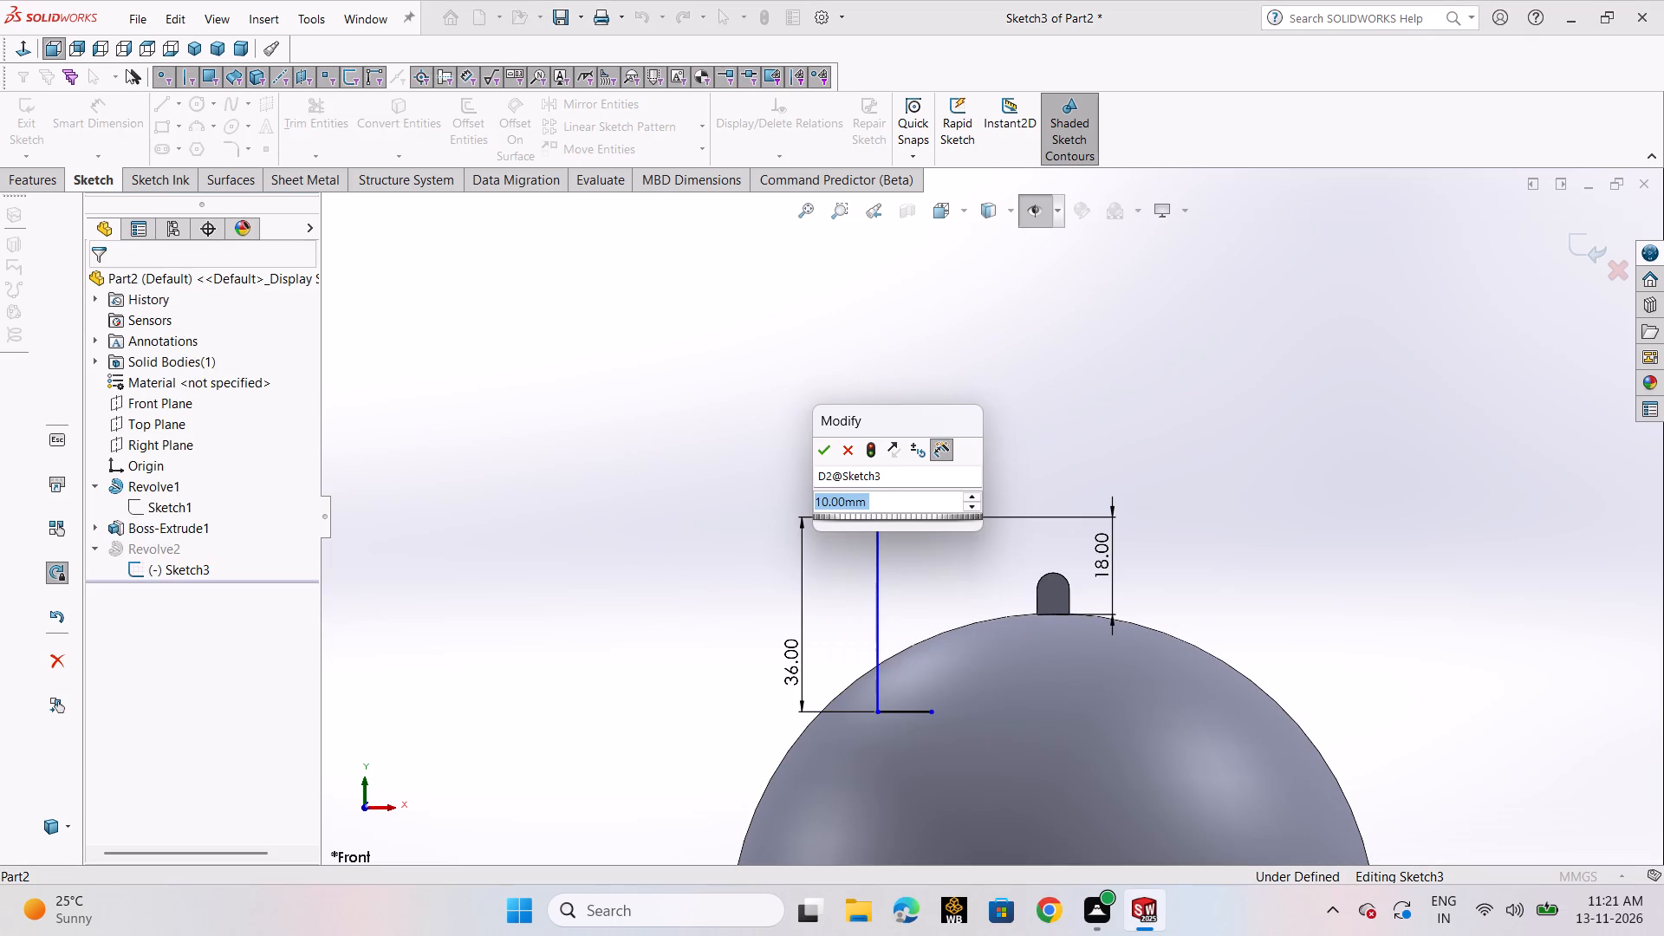
type("2.5")
key("Return")
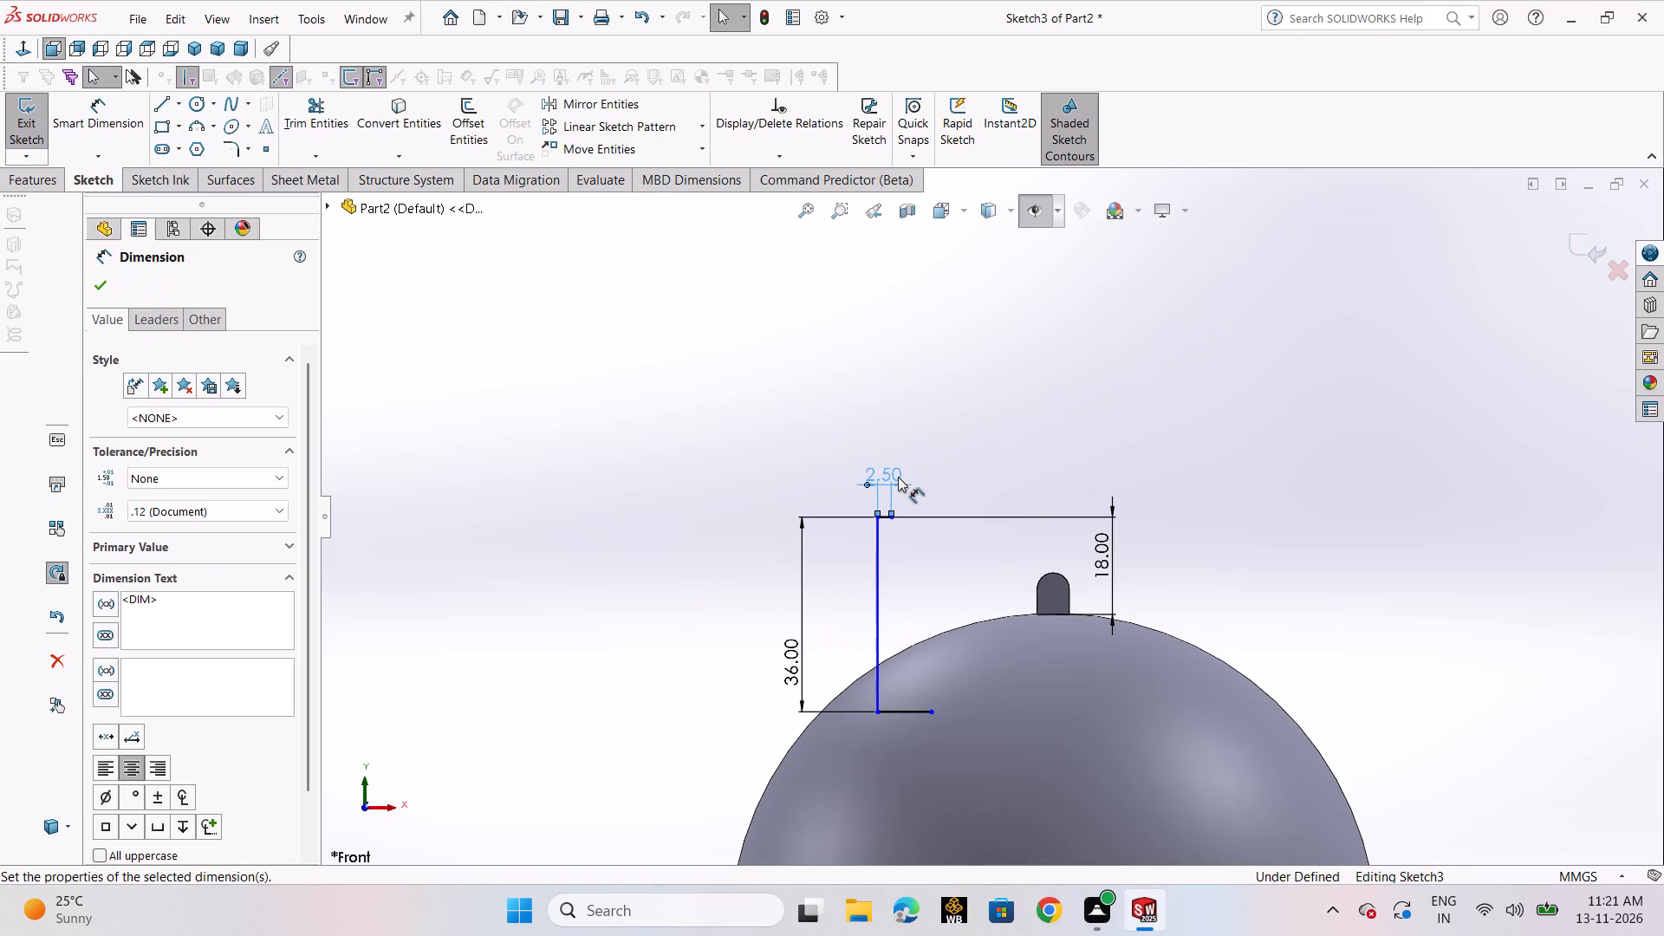
left_click(105, 285)
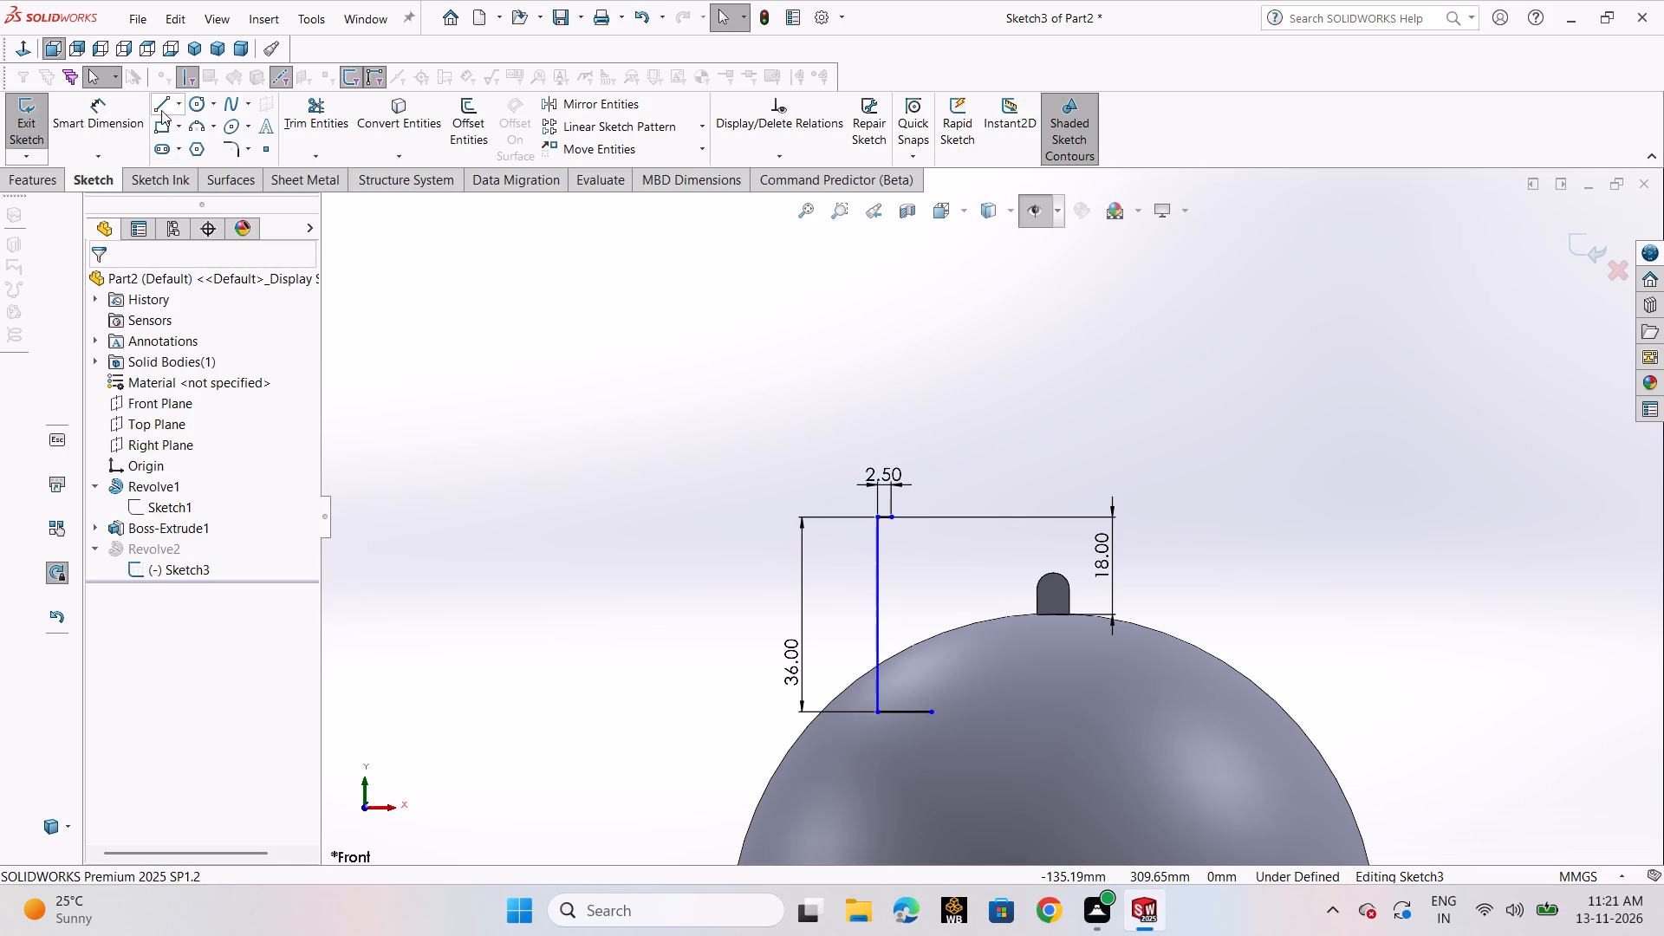
From the free end of the 2.5 mm edge, draw lines 5 mm up, 1.5 mm away from the tab and 18 mm up.
left_click(161, 107)
left_click(170, 123)
left_click(895, 516)
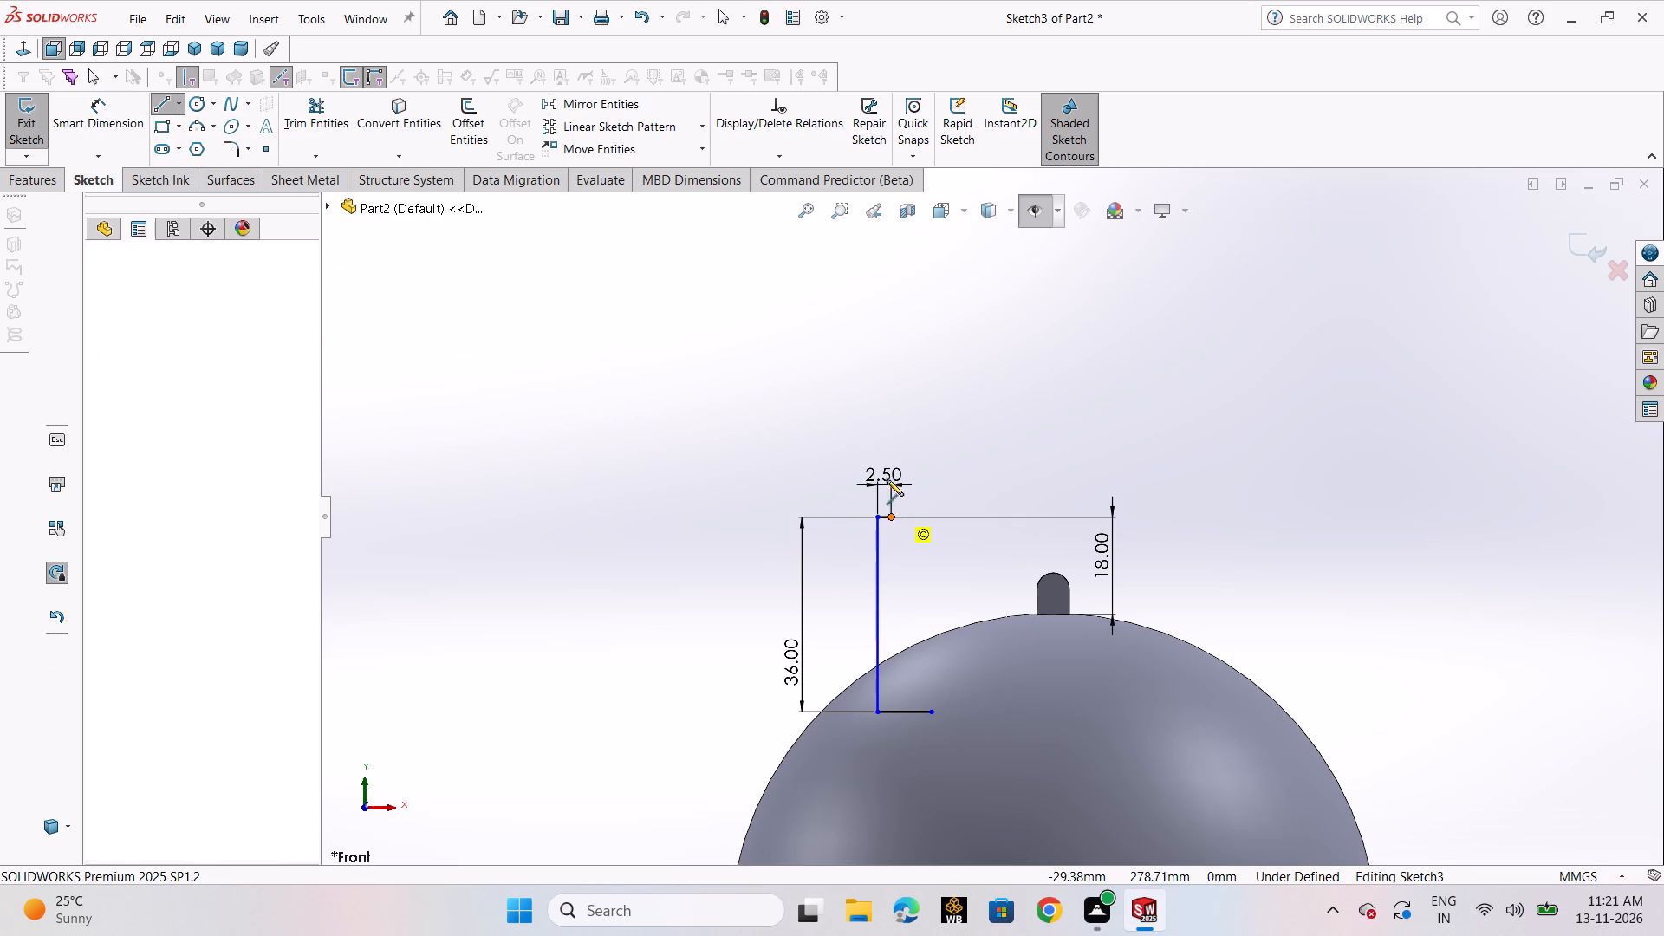
left_click(894, 370)
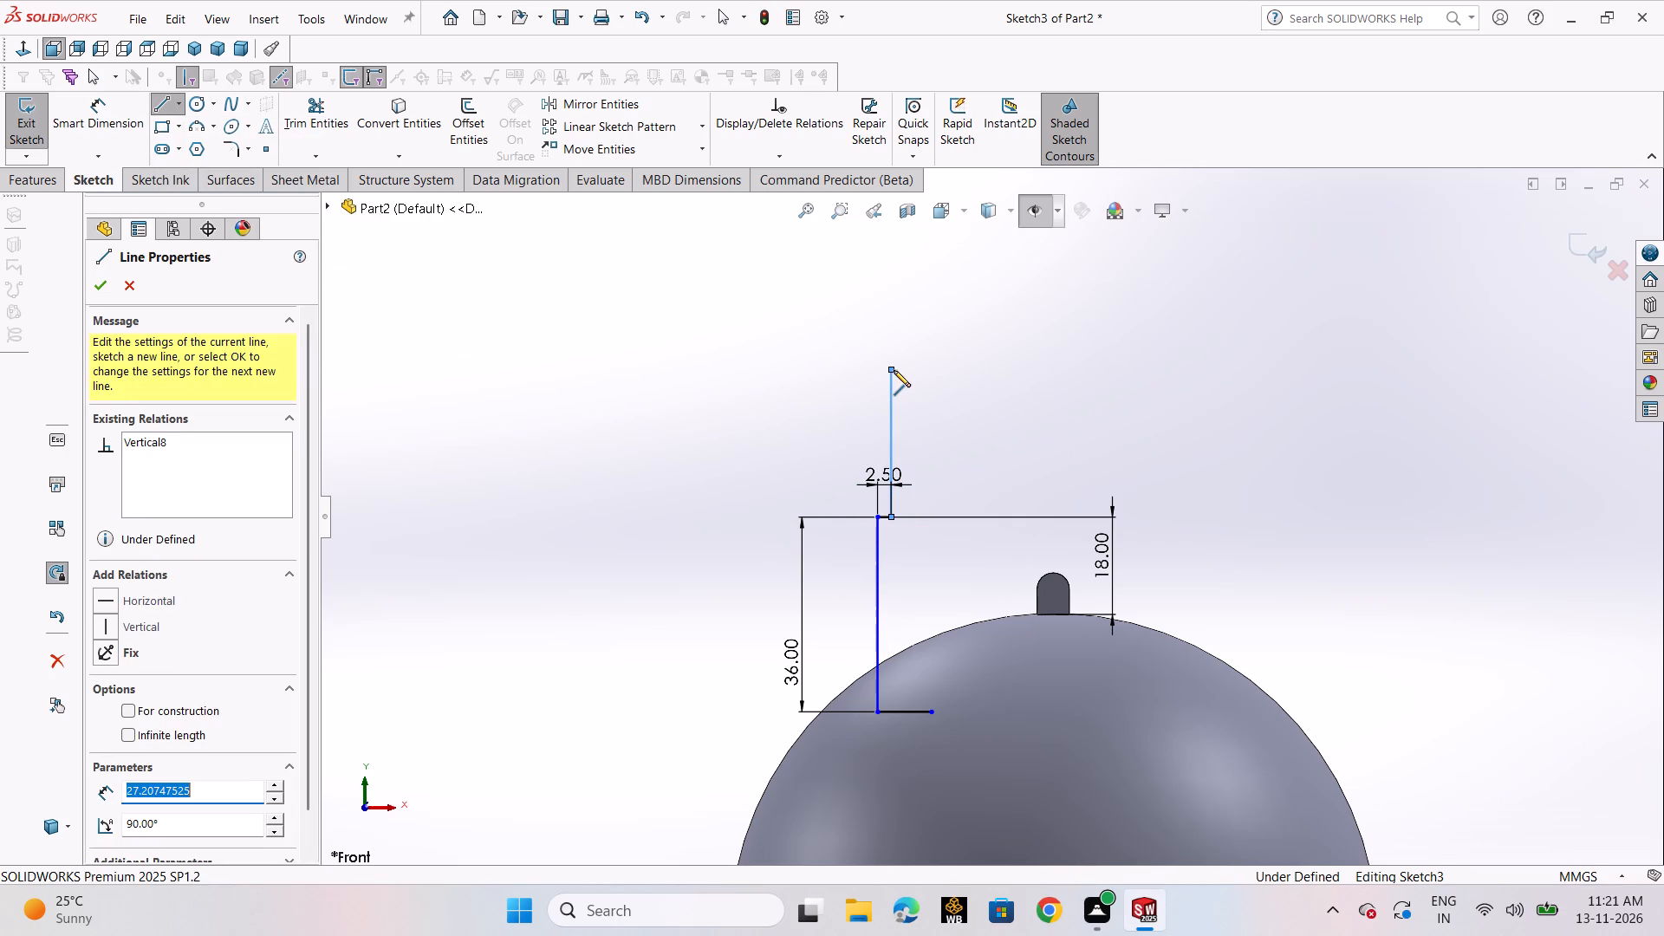
key("5")
key("Return")
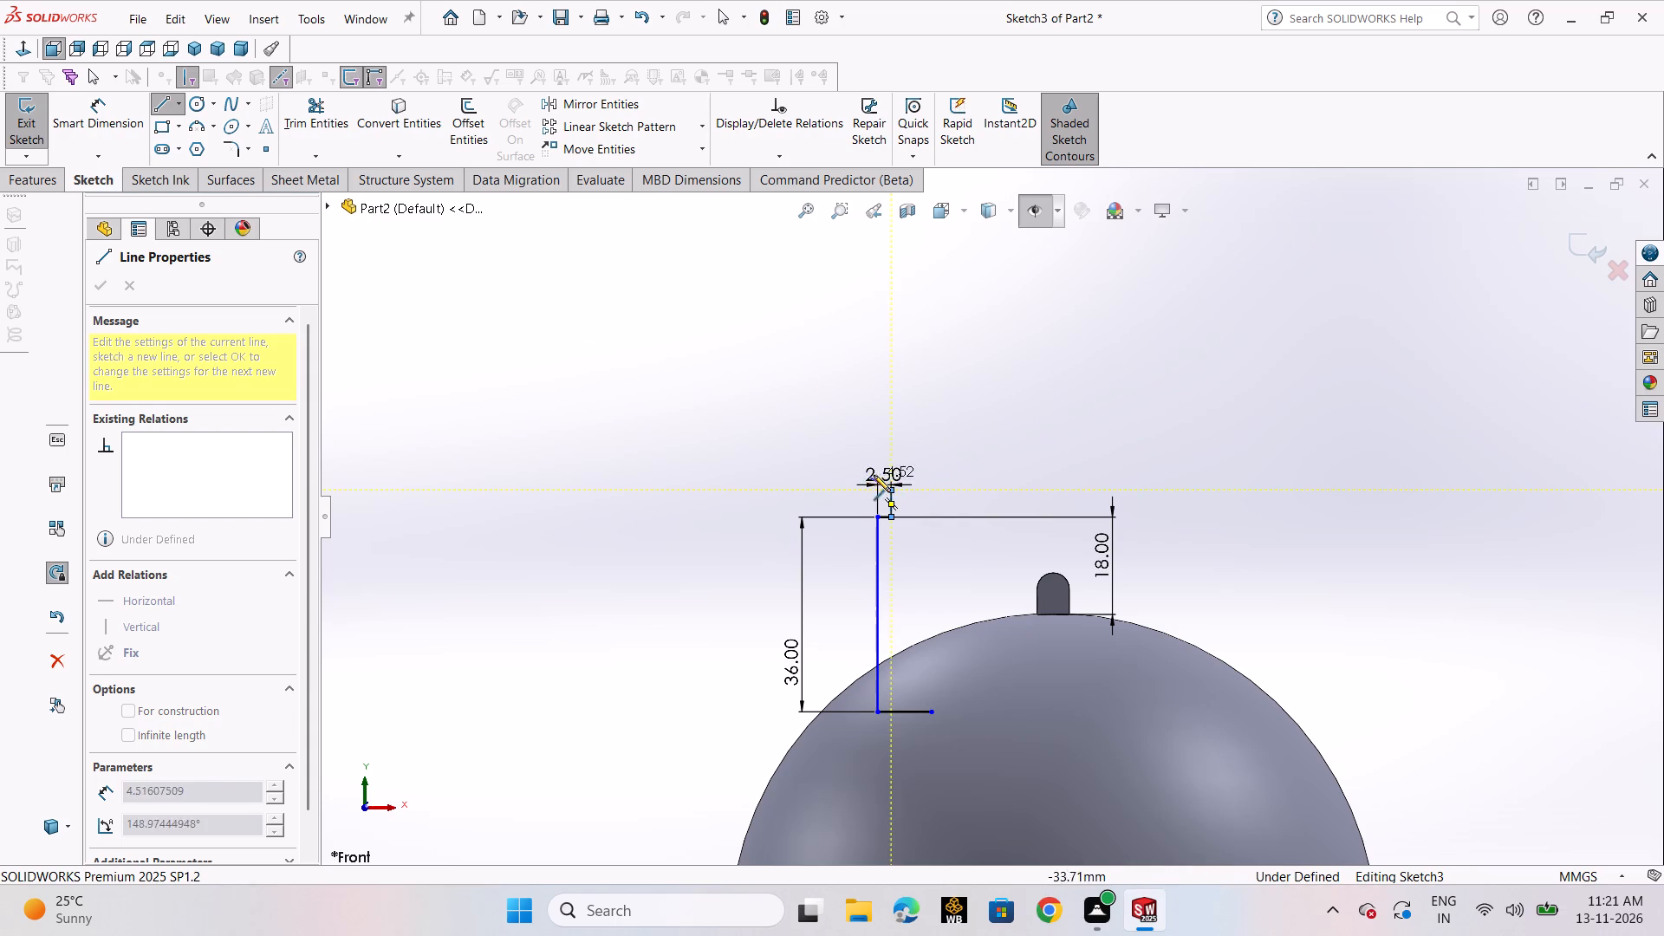
scroll(879, 470, "down", 7)
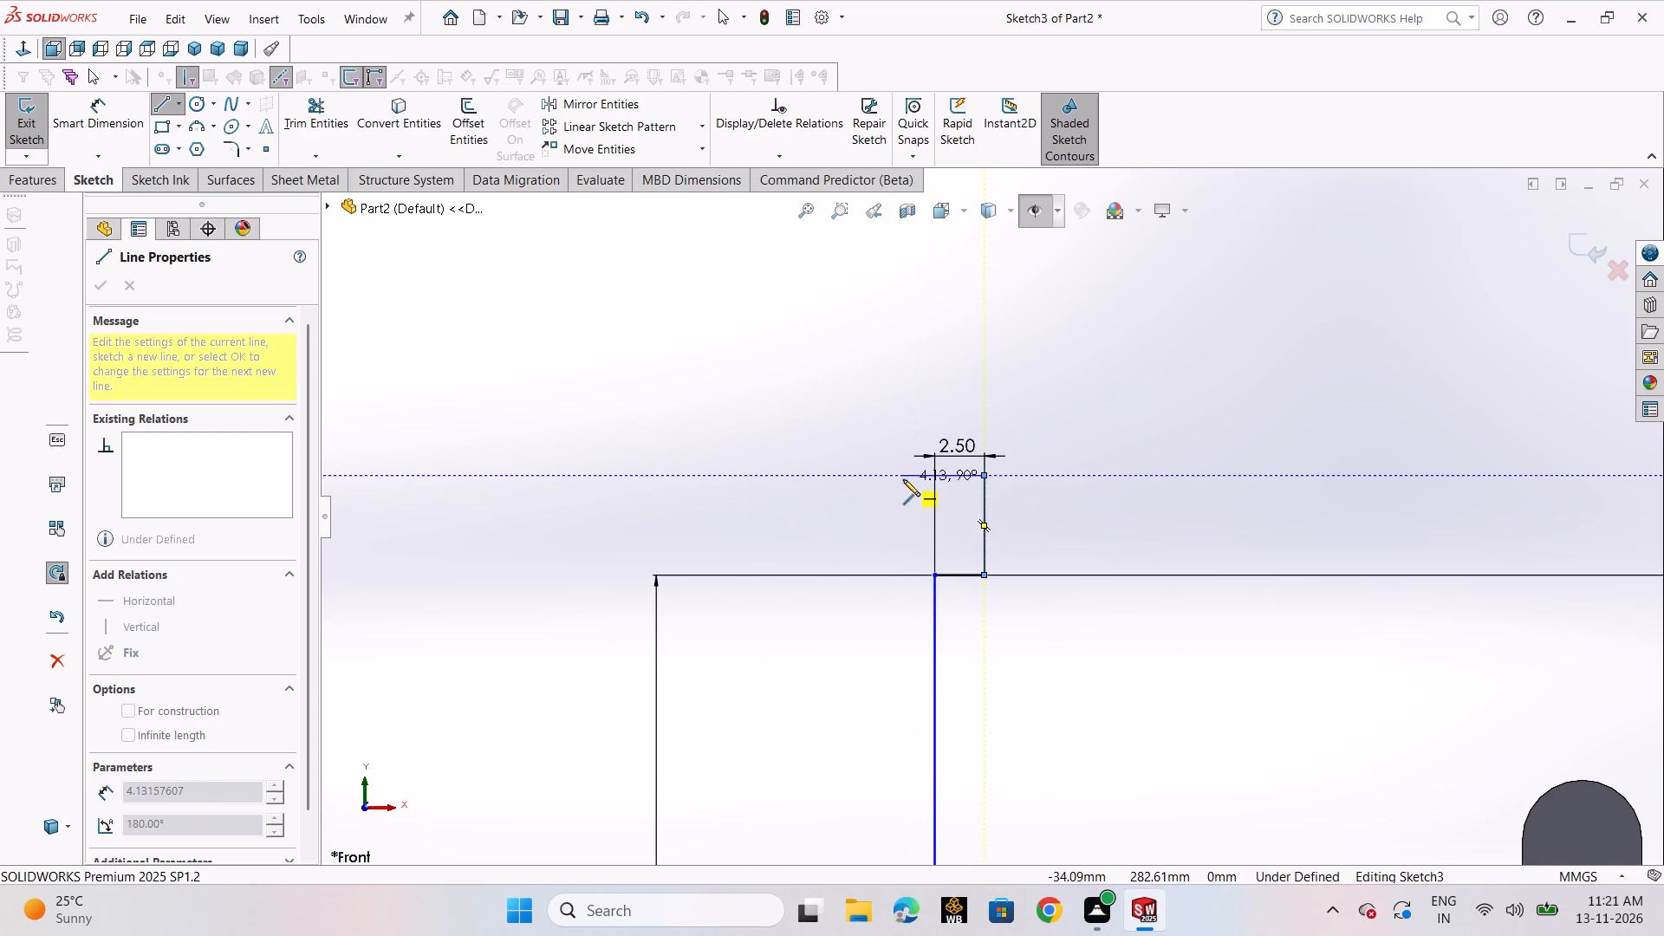
left_click(903, 477)
type("1.5")
key("Return")
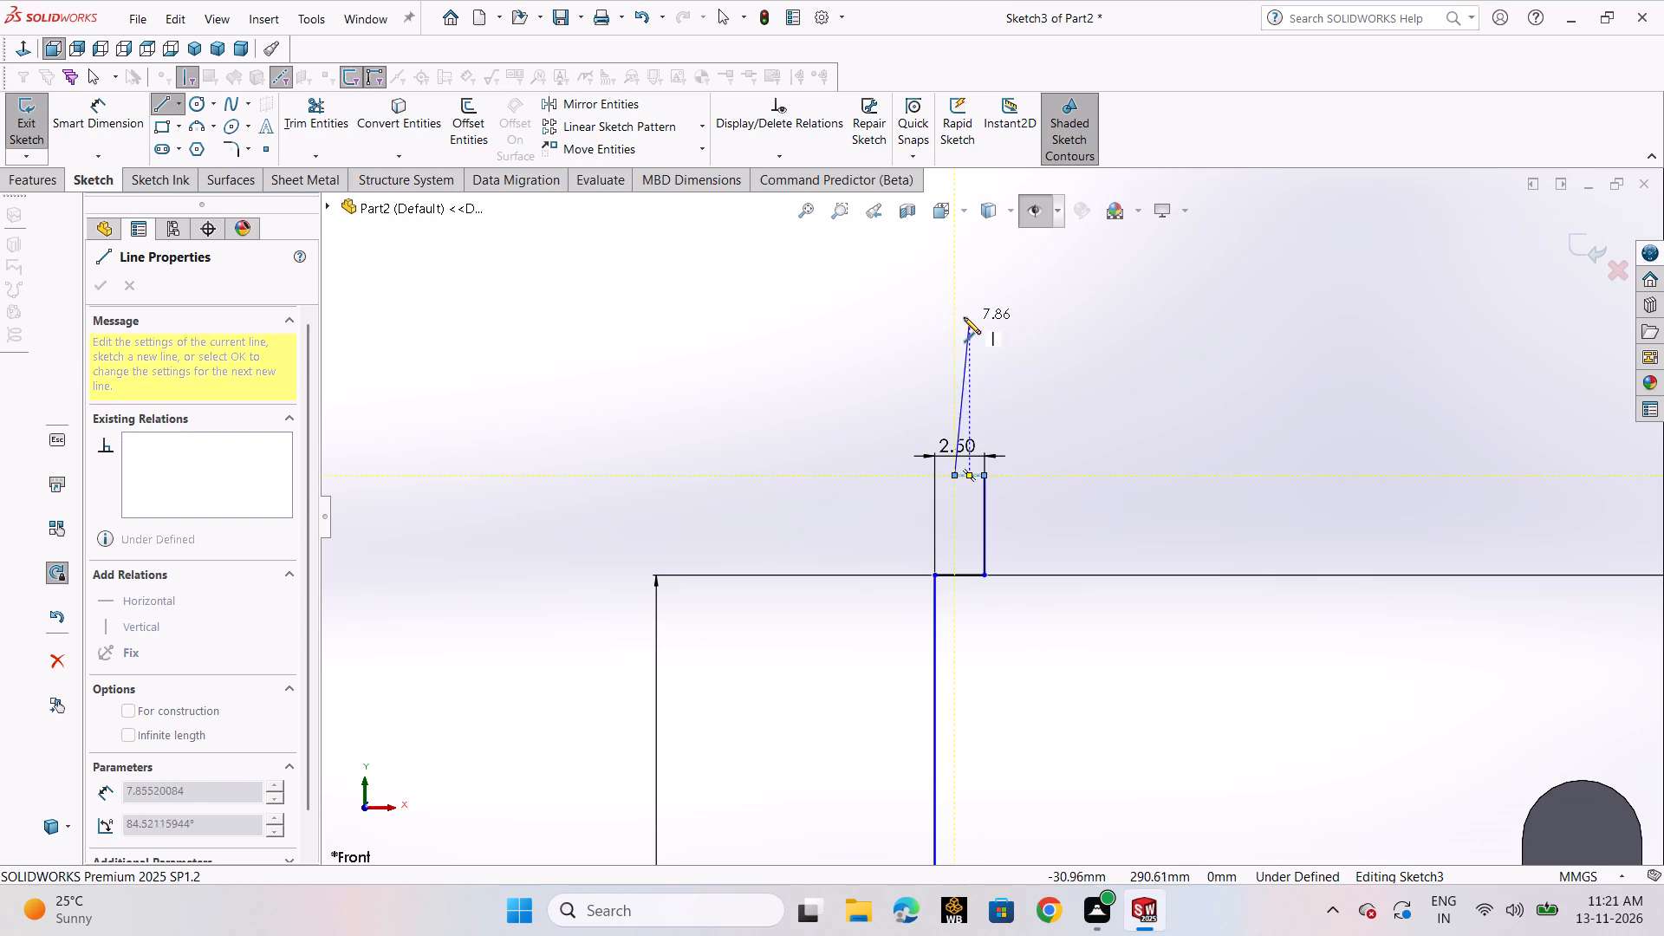
left_click(952, 292)
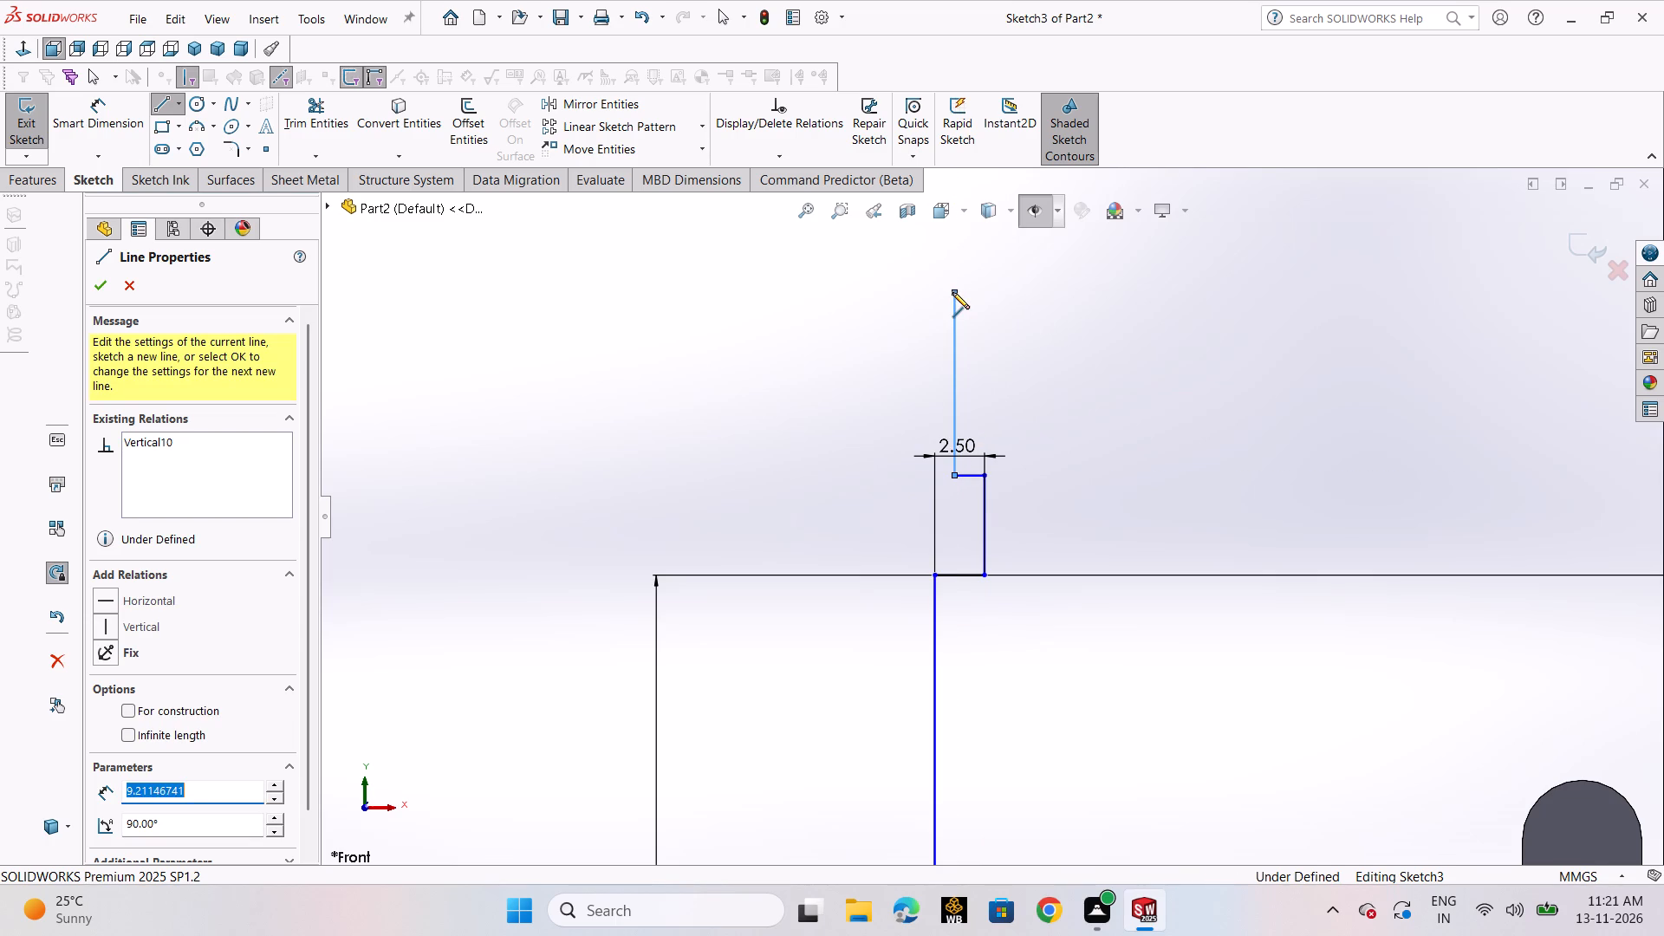
type("18")
key("Return")
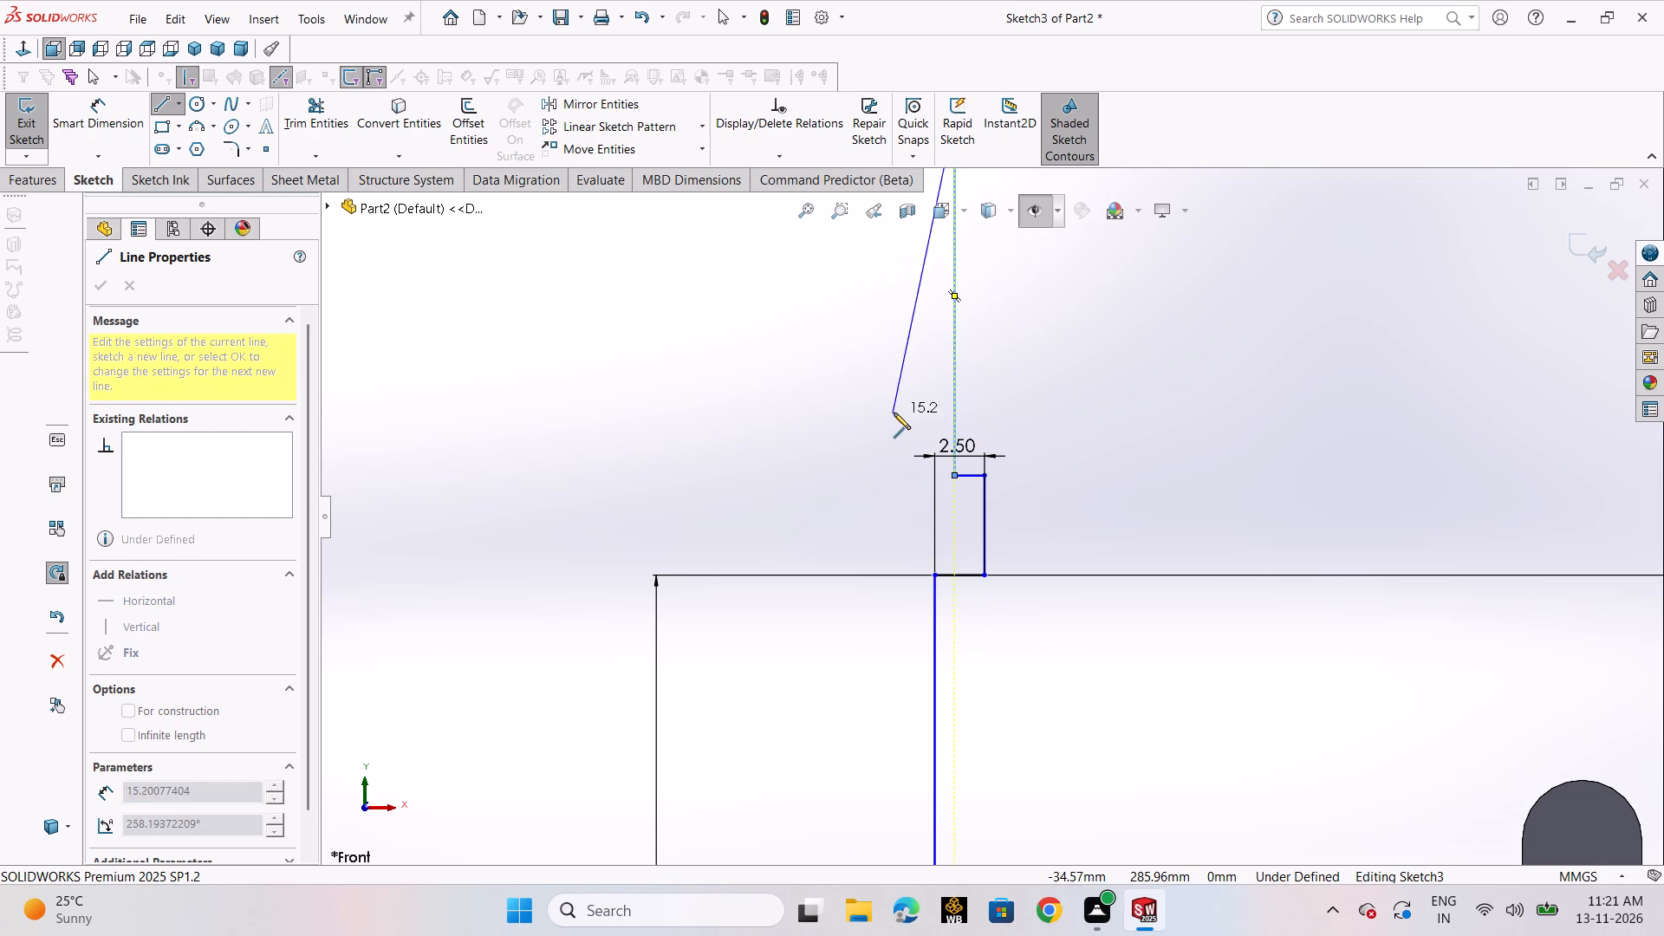
Close the profile with a 9 mm top line and a 59 mm vertical down to the bottom edge's open end, then exit the sketch.
scroll(894, 413, "up", 6)
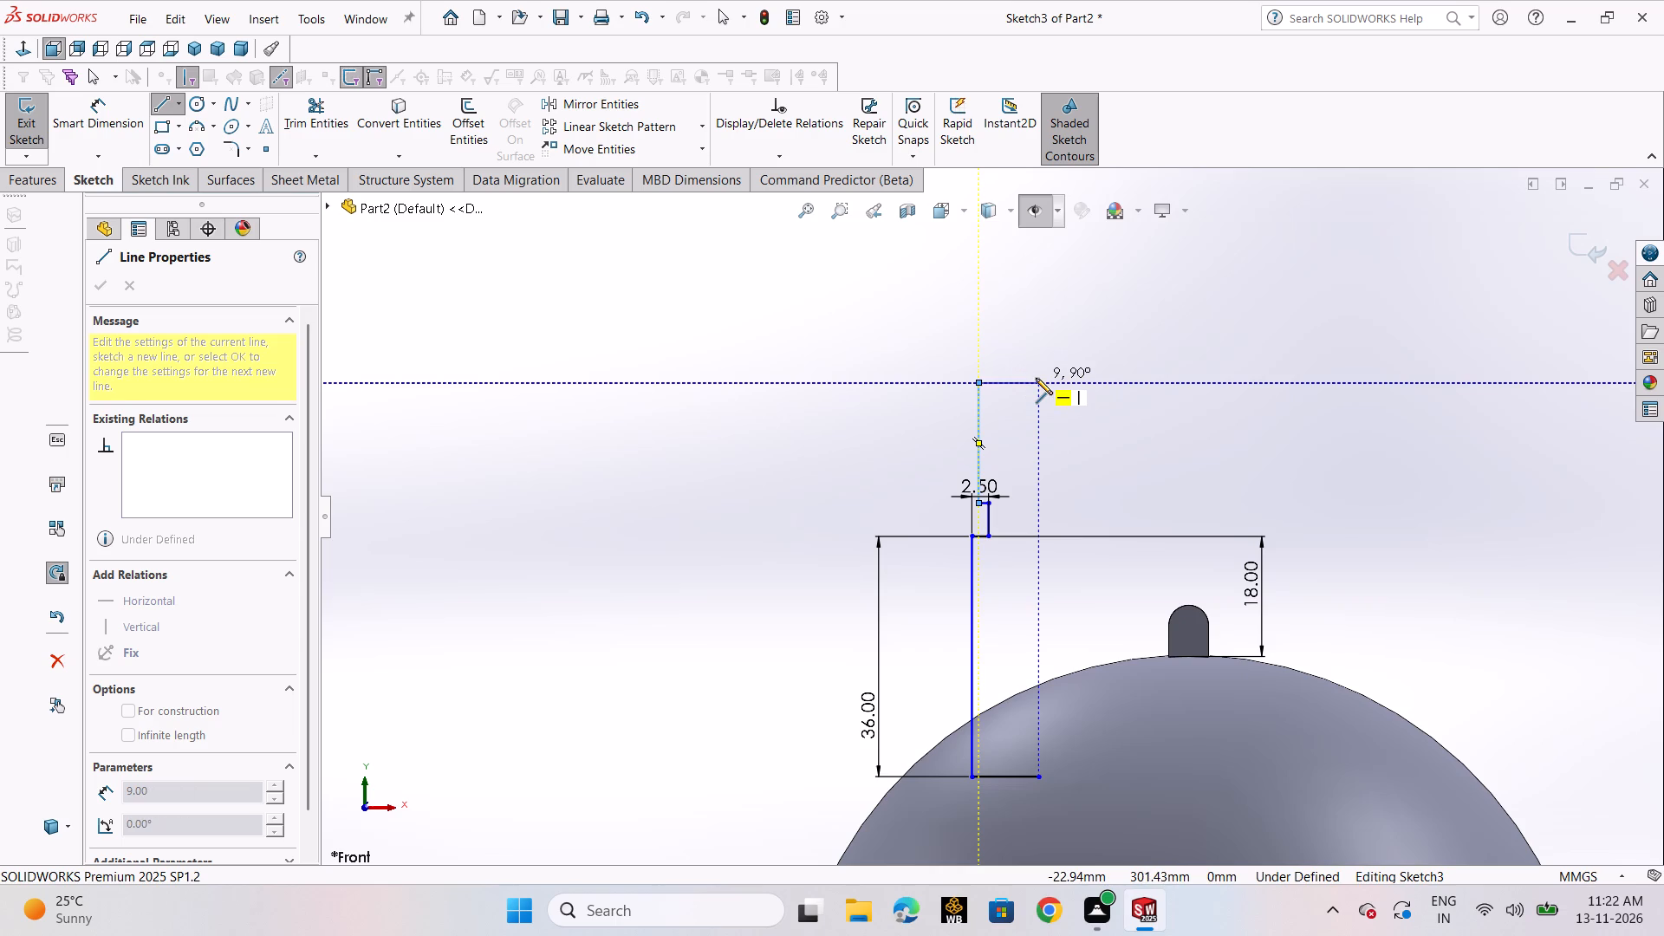
left_click(1036, 378)
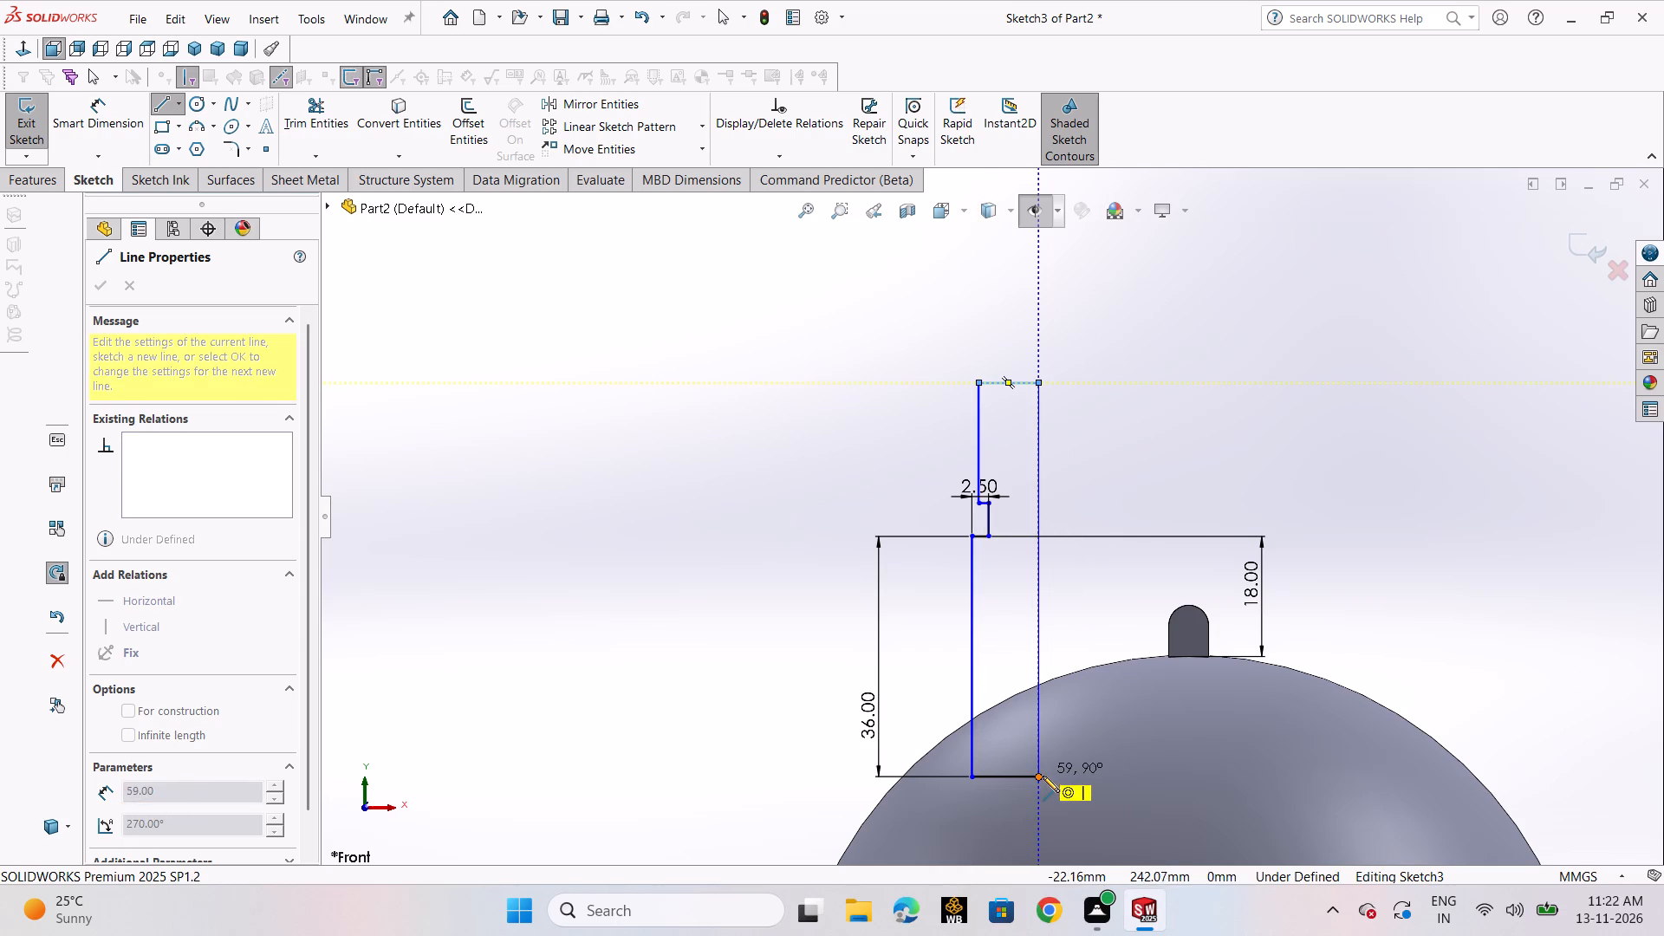
left_click(1043, 776)
right_click(1043, 776)
left_click(1084, 764)
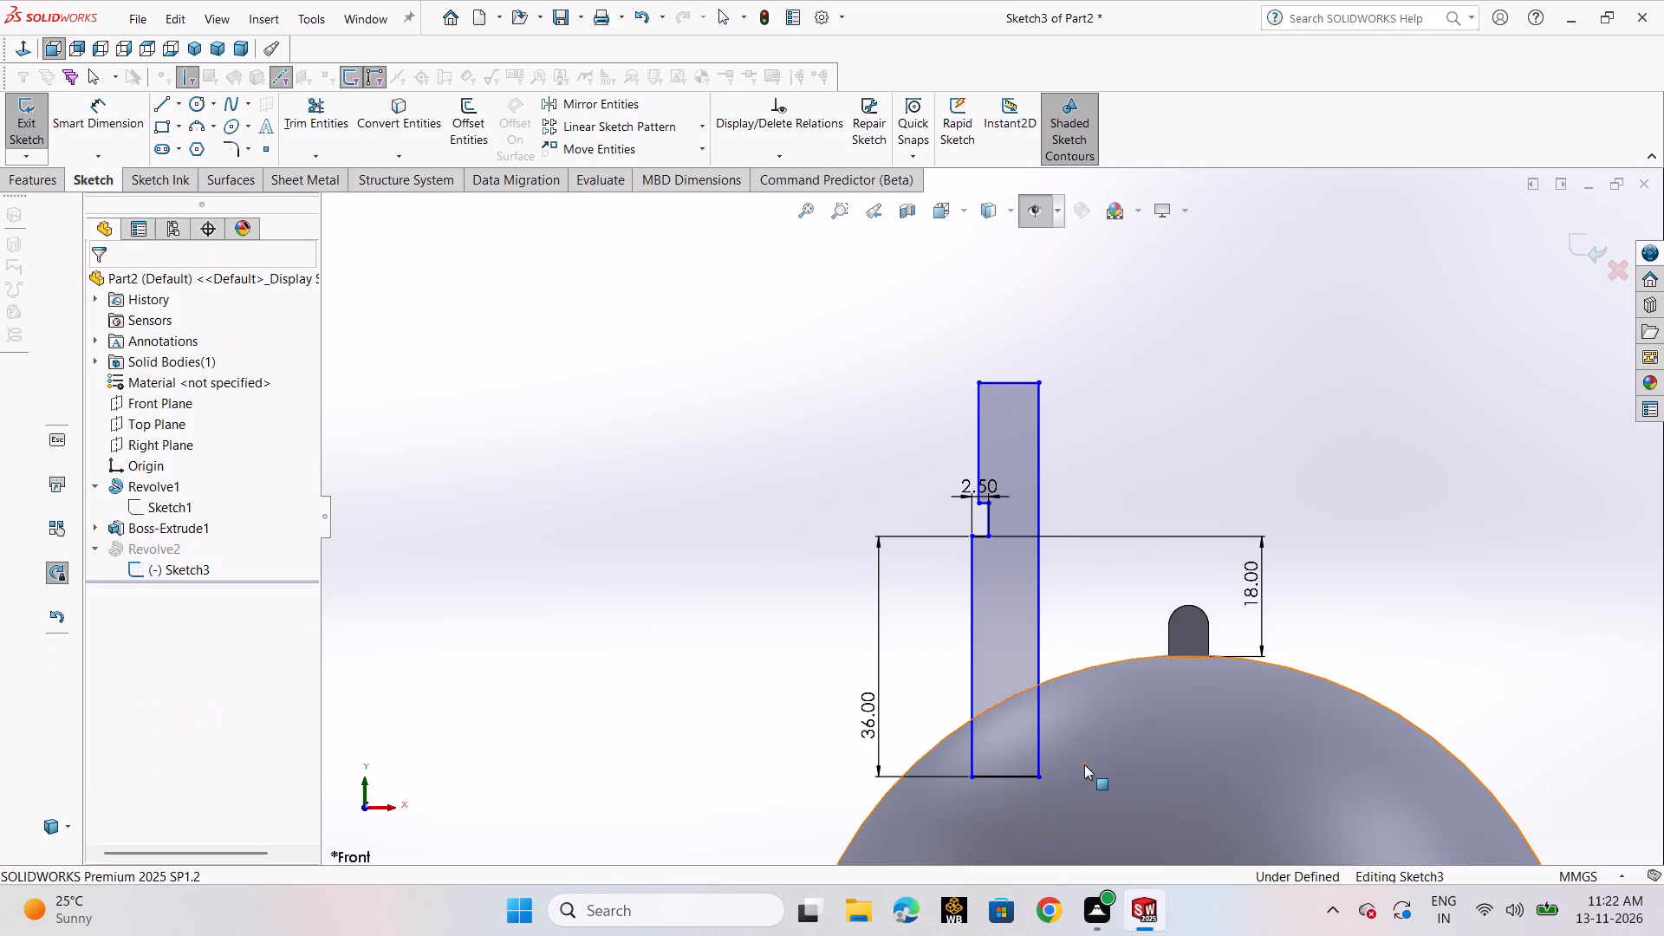
left_click(1583, 246)
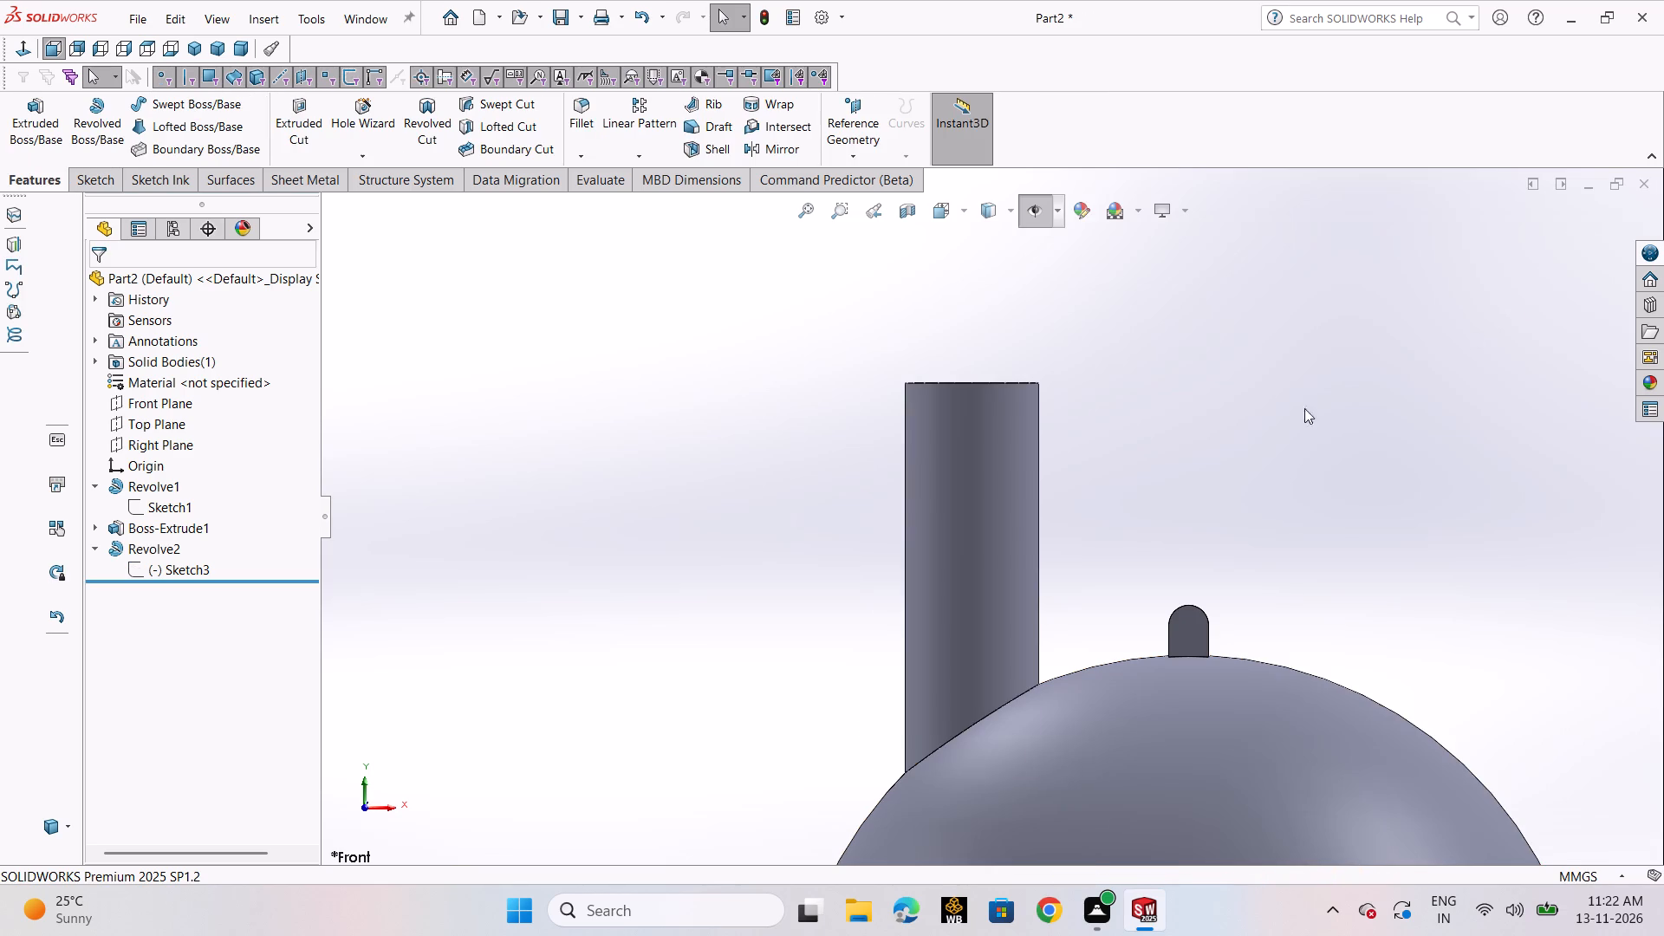
Add a 2 mm constant-radius fillet to the edge where the side cylinder meets the dome.
scroll(1258, 430, "up", 6)
middle_click_drag(1173, 473, 1172, 490)
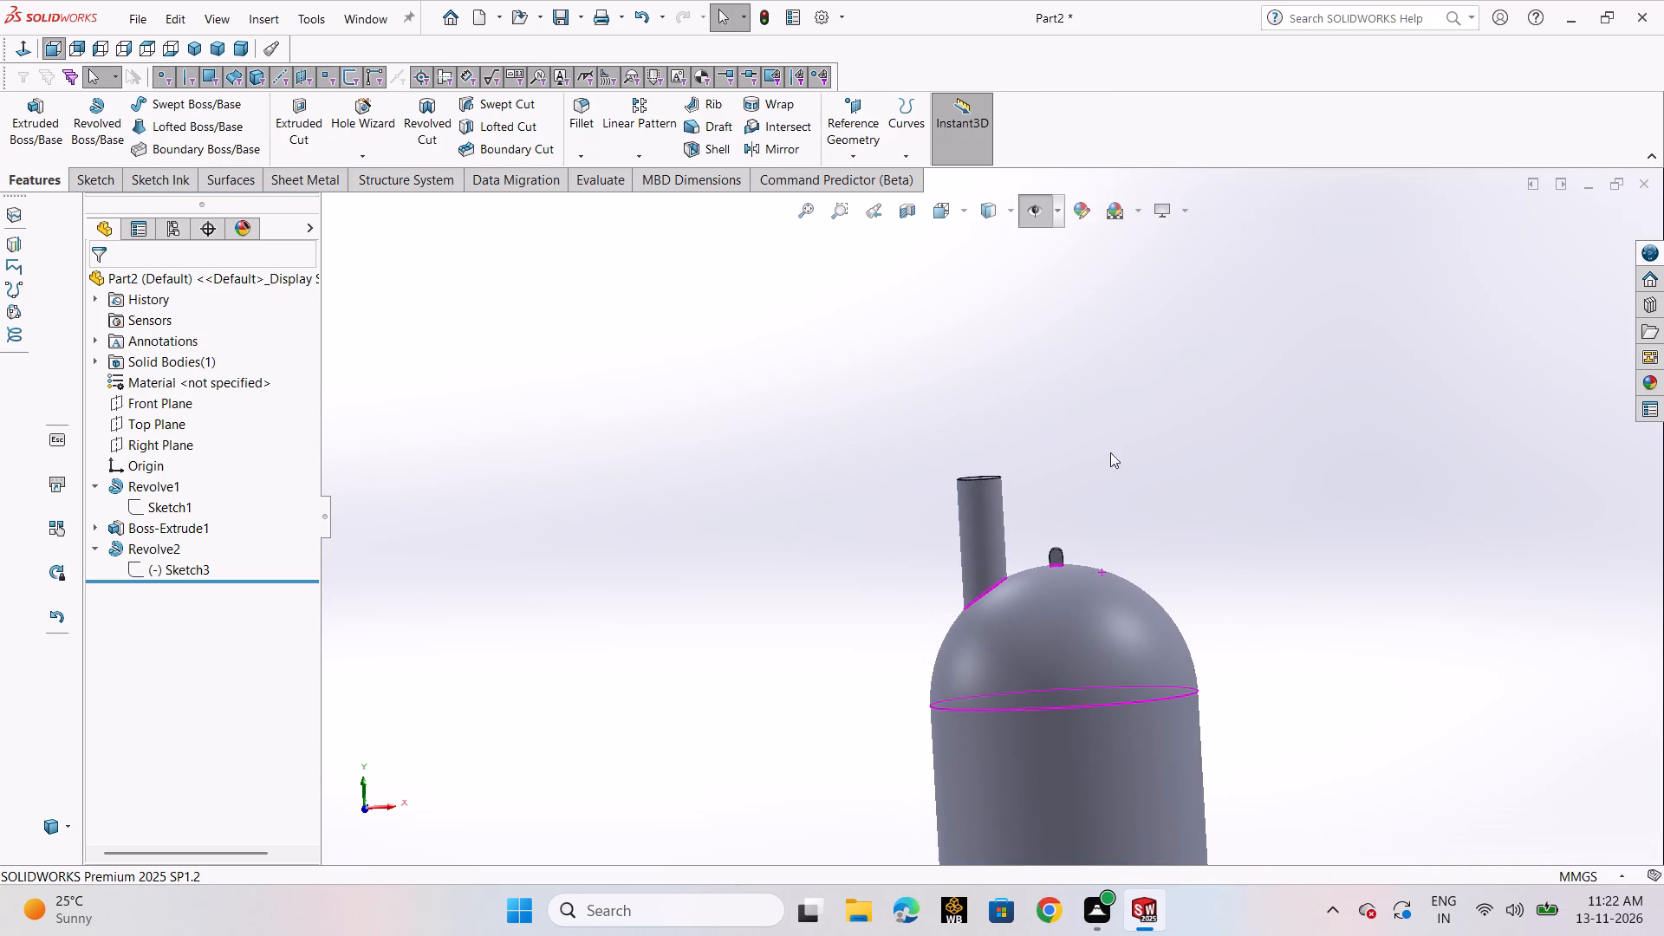
middle_click_drag(811, 574, 884, 591)
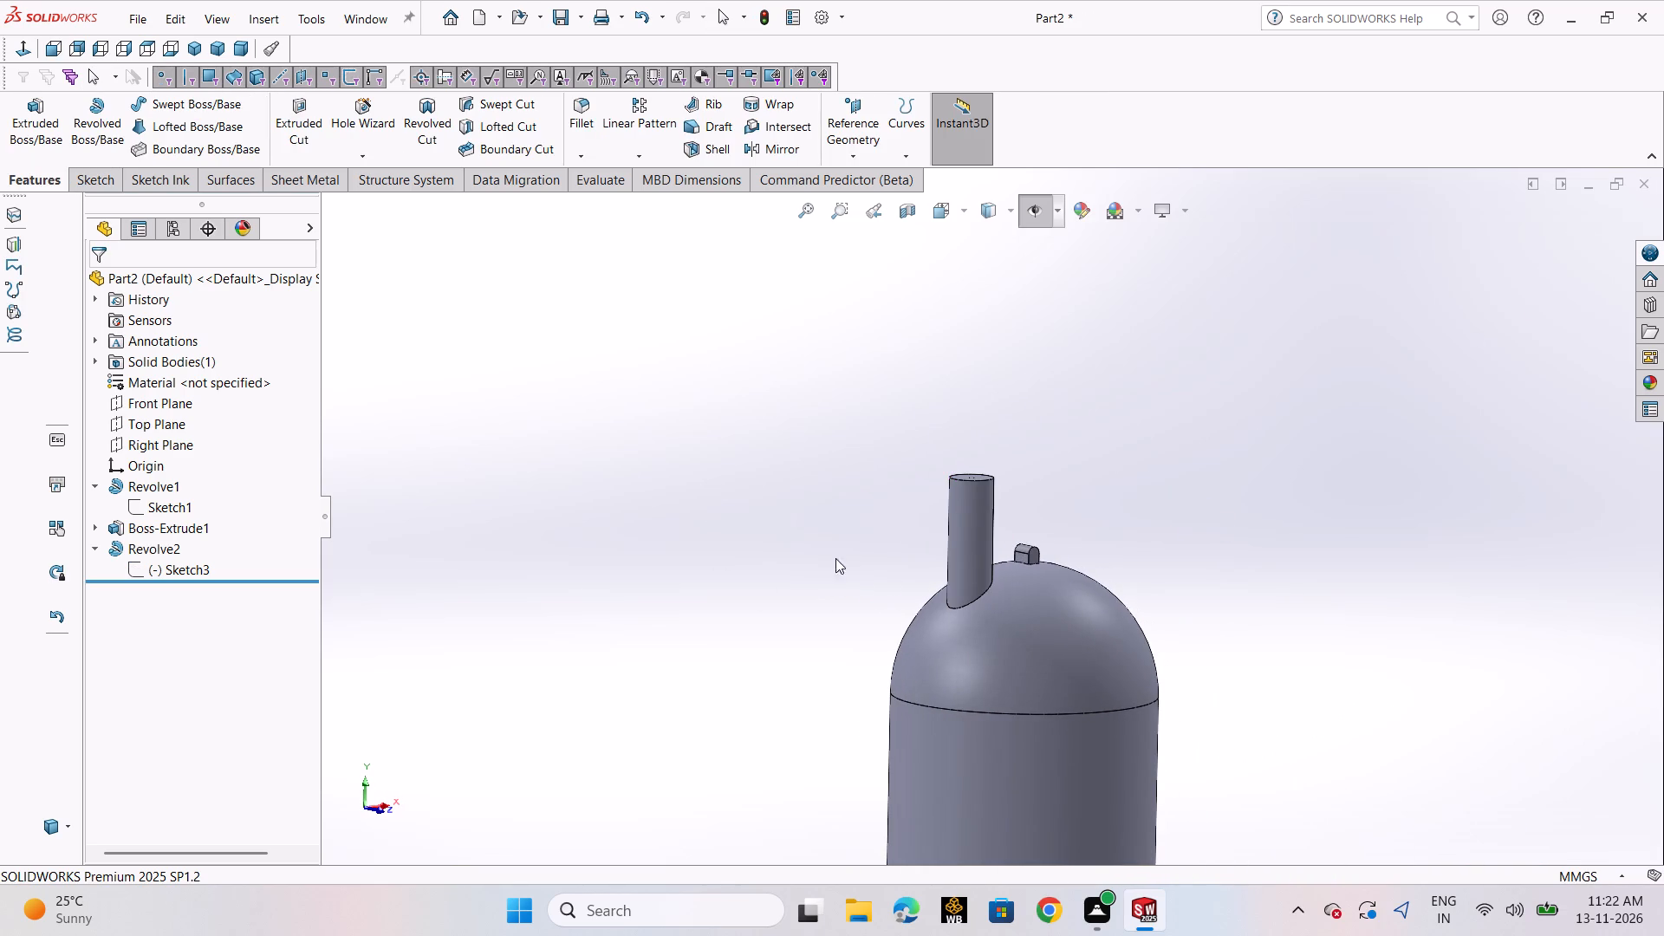
left_click(577, 122)
scroll(886, 540, "down", 4)
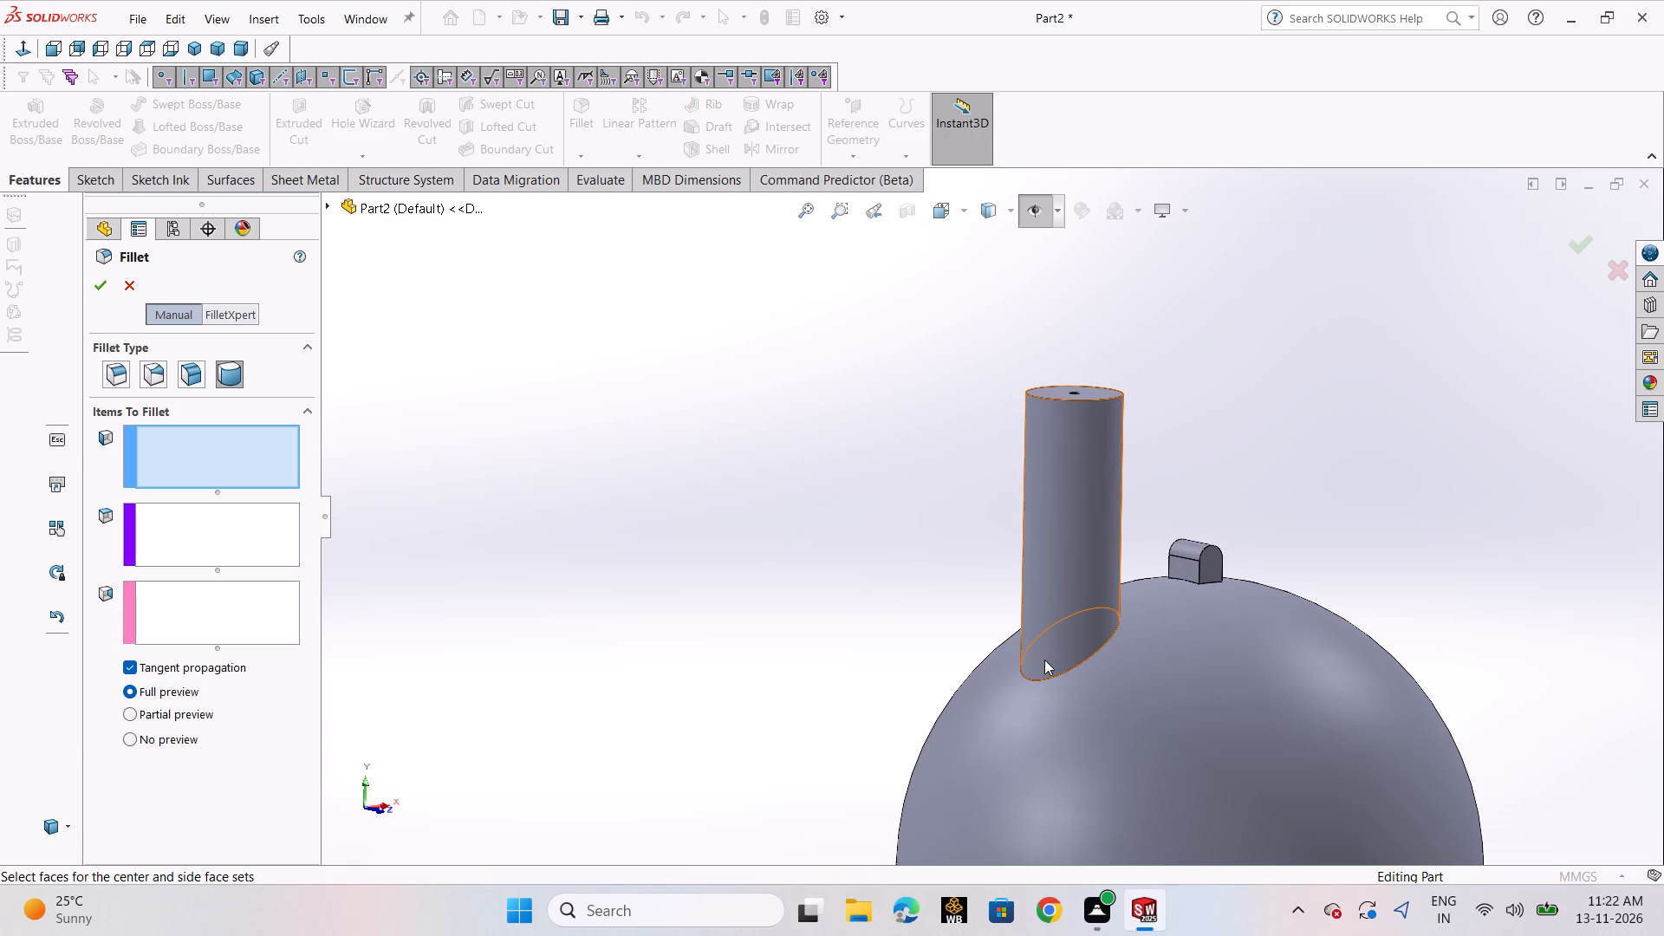
left_click(1058, 672)
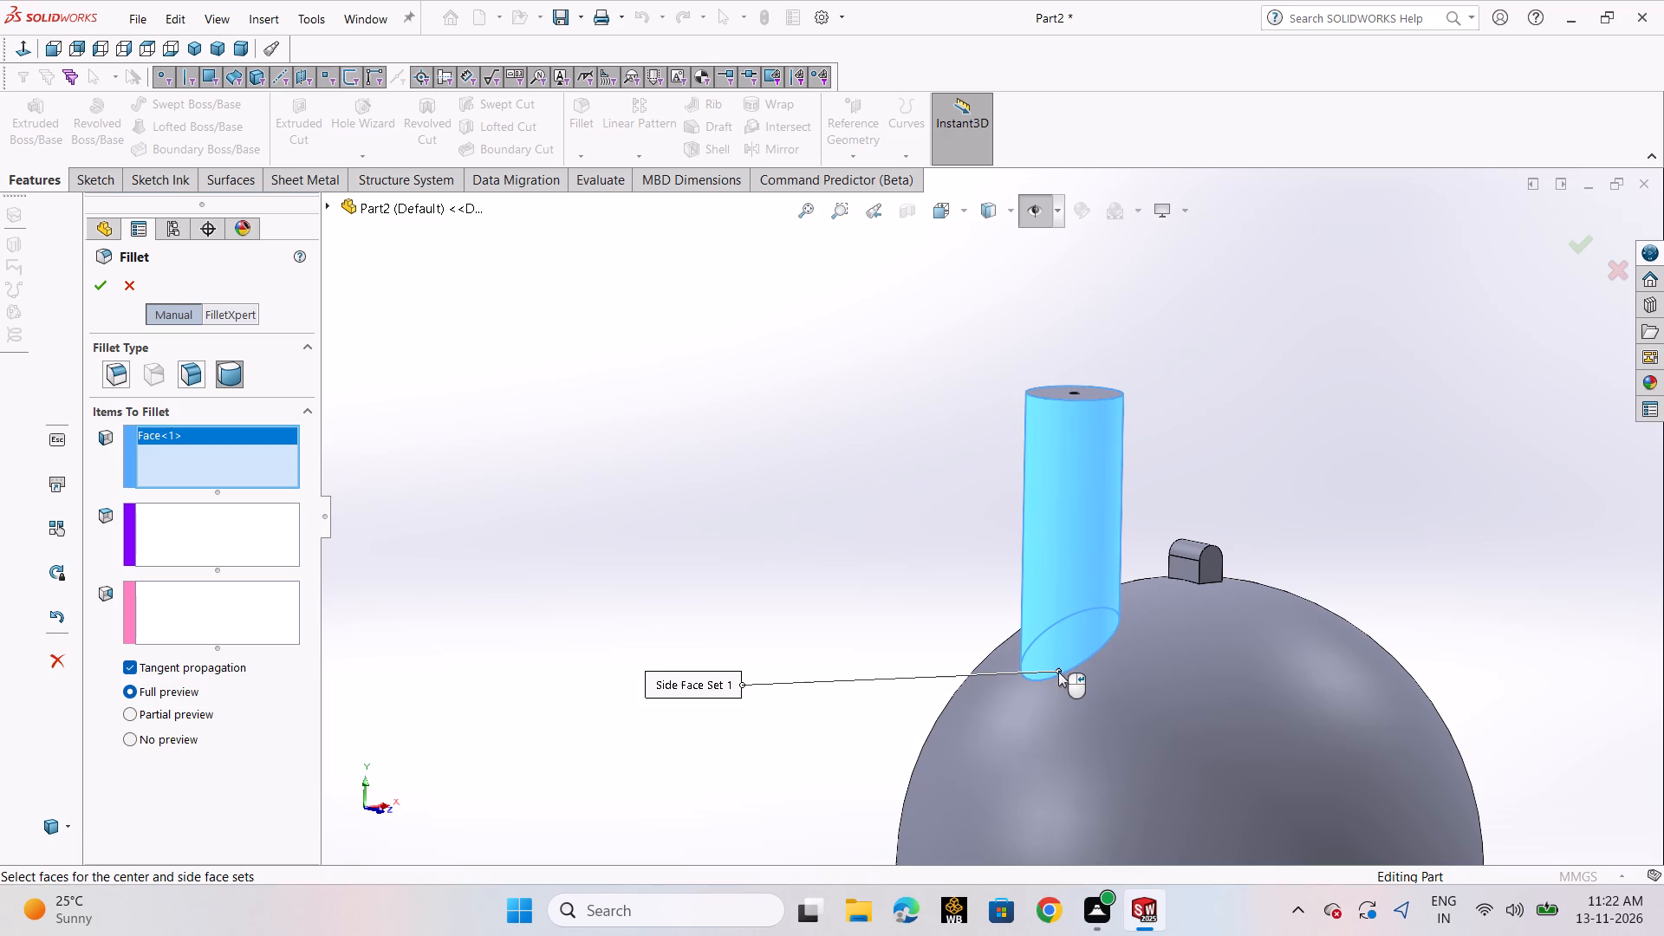
left_click(117, 384)
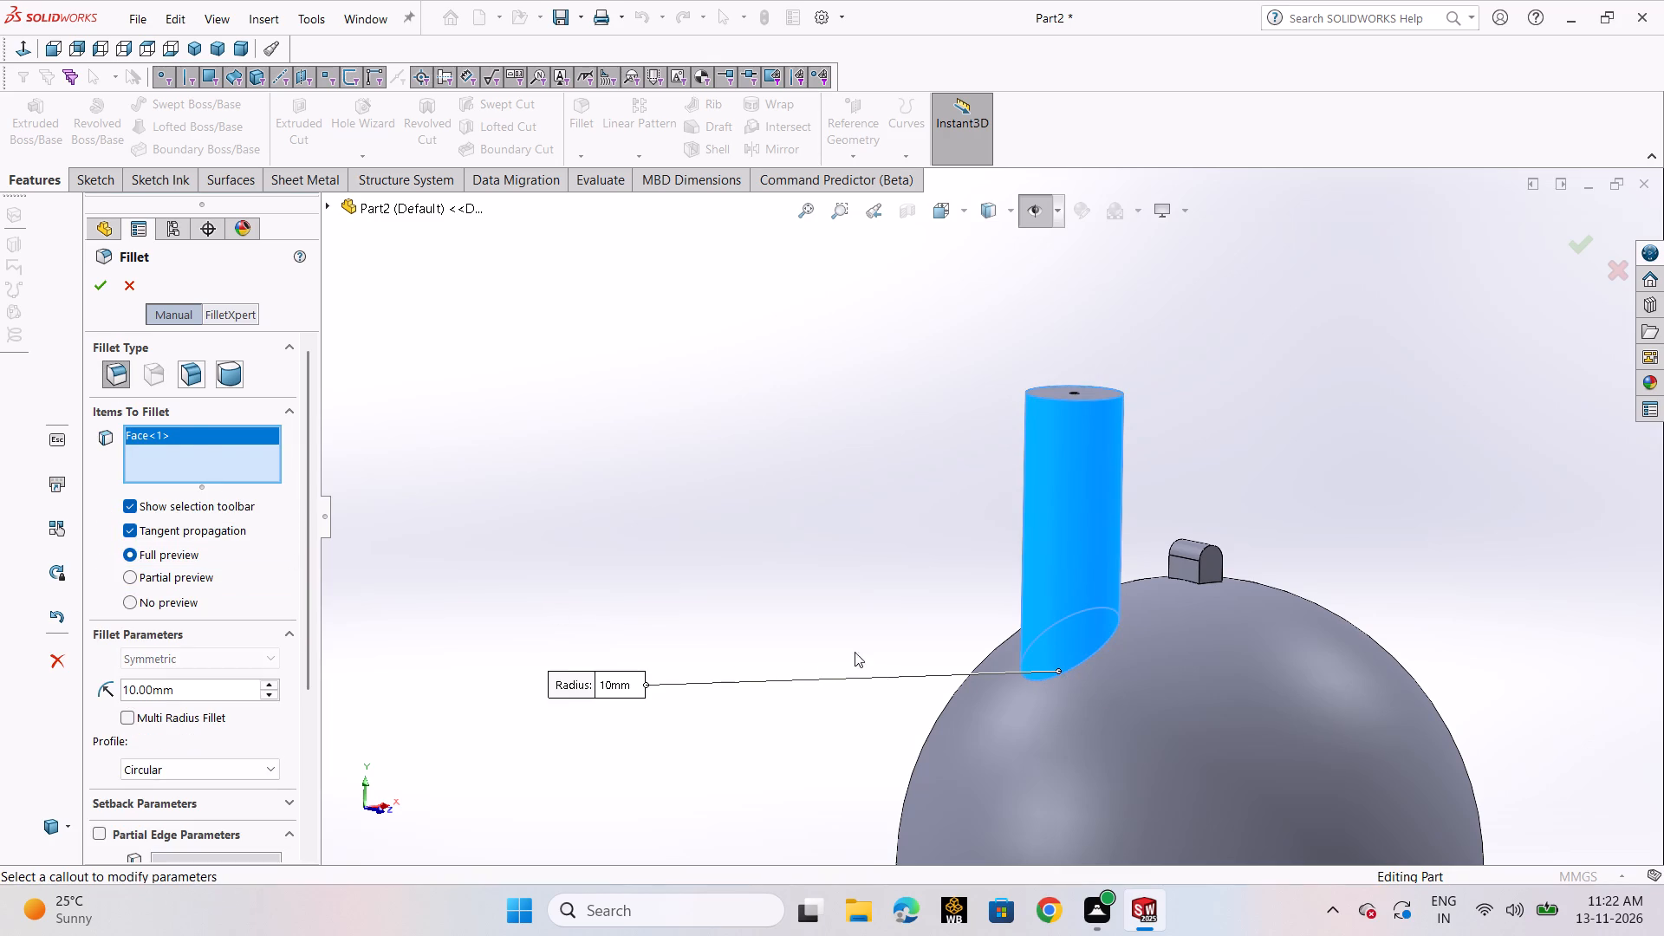
right_click(179, 436)
left_click(221, 465)
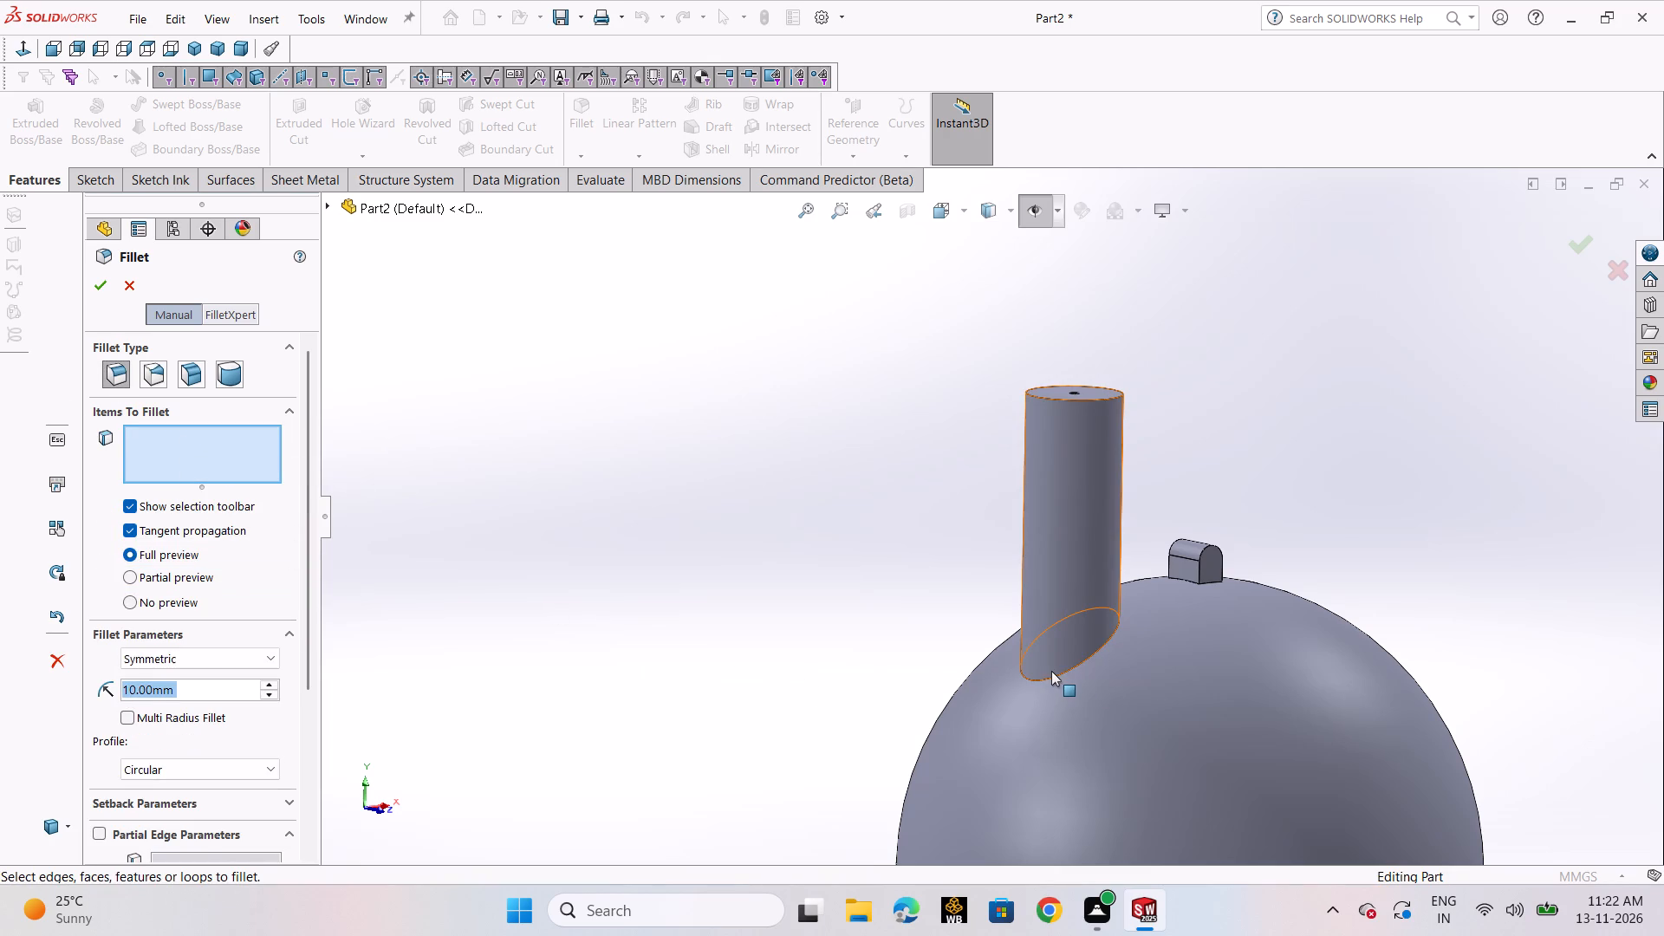
left_click(1051, 676)
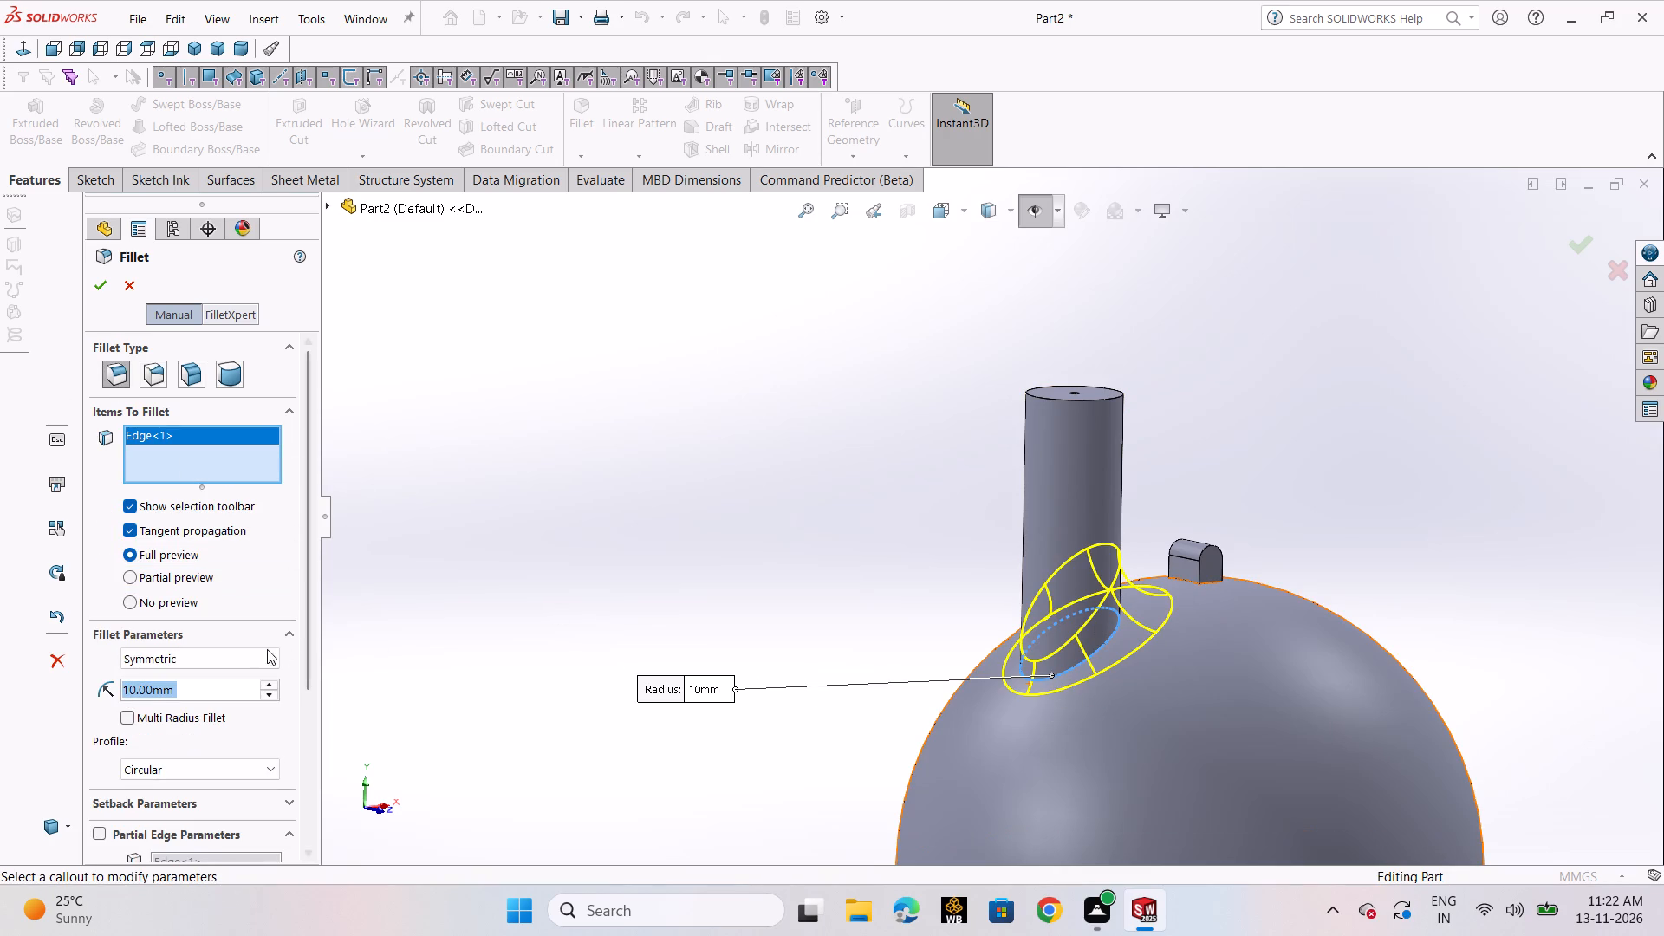
key("2")
key("Return")
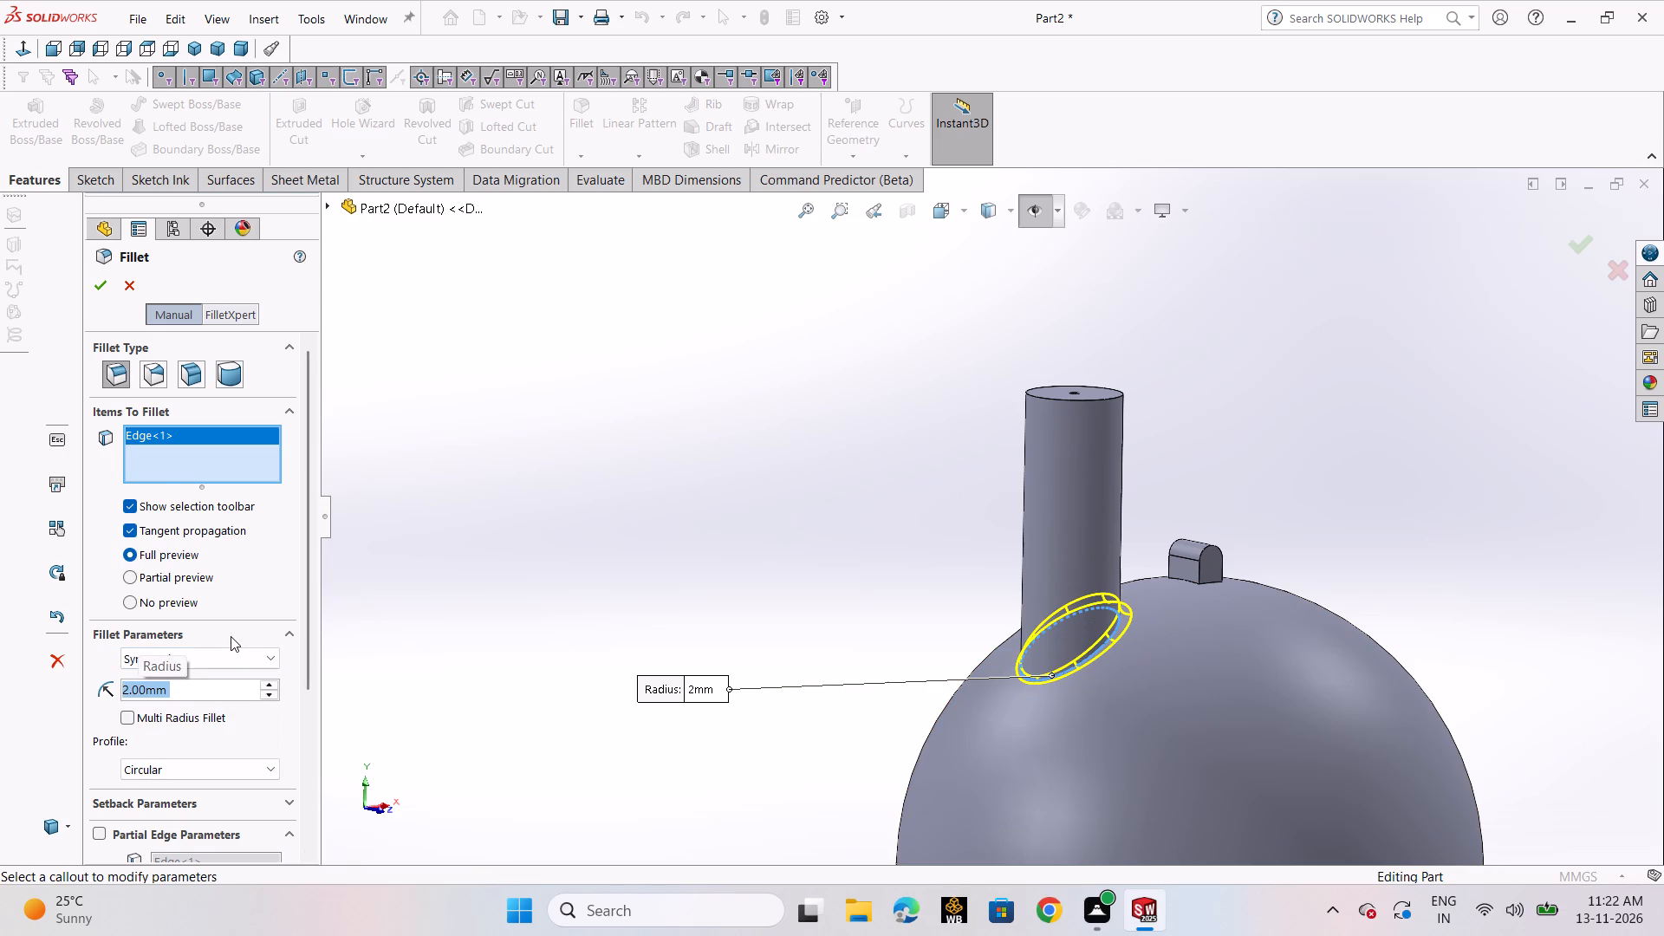
left_click(96, 289)
left_click(578, 574)
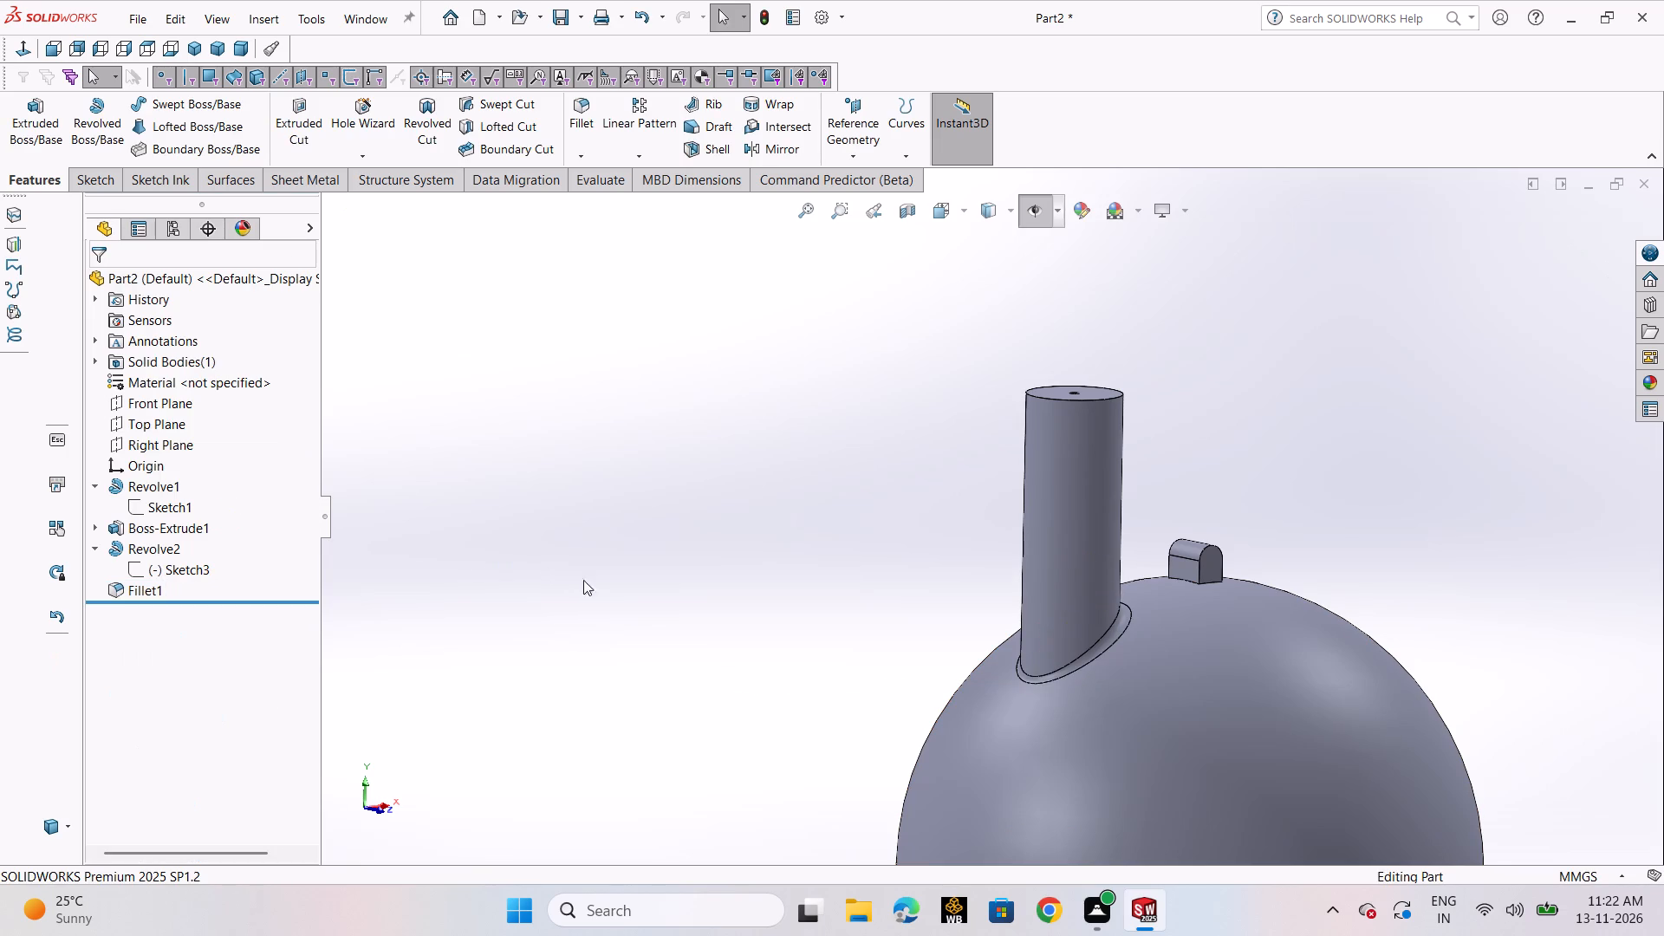
Mirror the solid body about the Right Plane with Merge solids on, adding a matching side cylinder across the tab.
scroll(1088, 608, "up", 4)
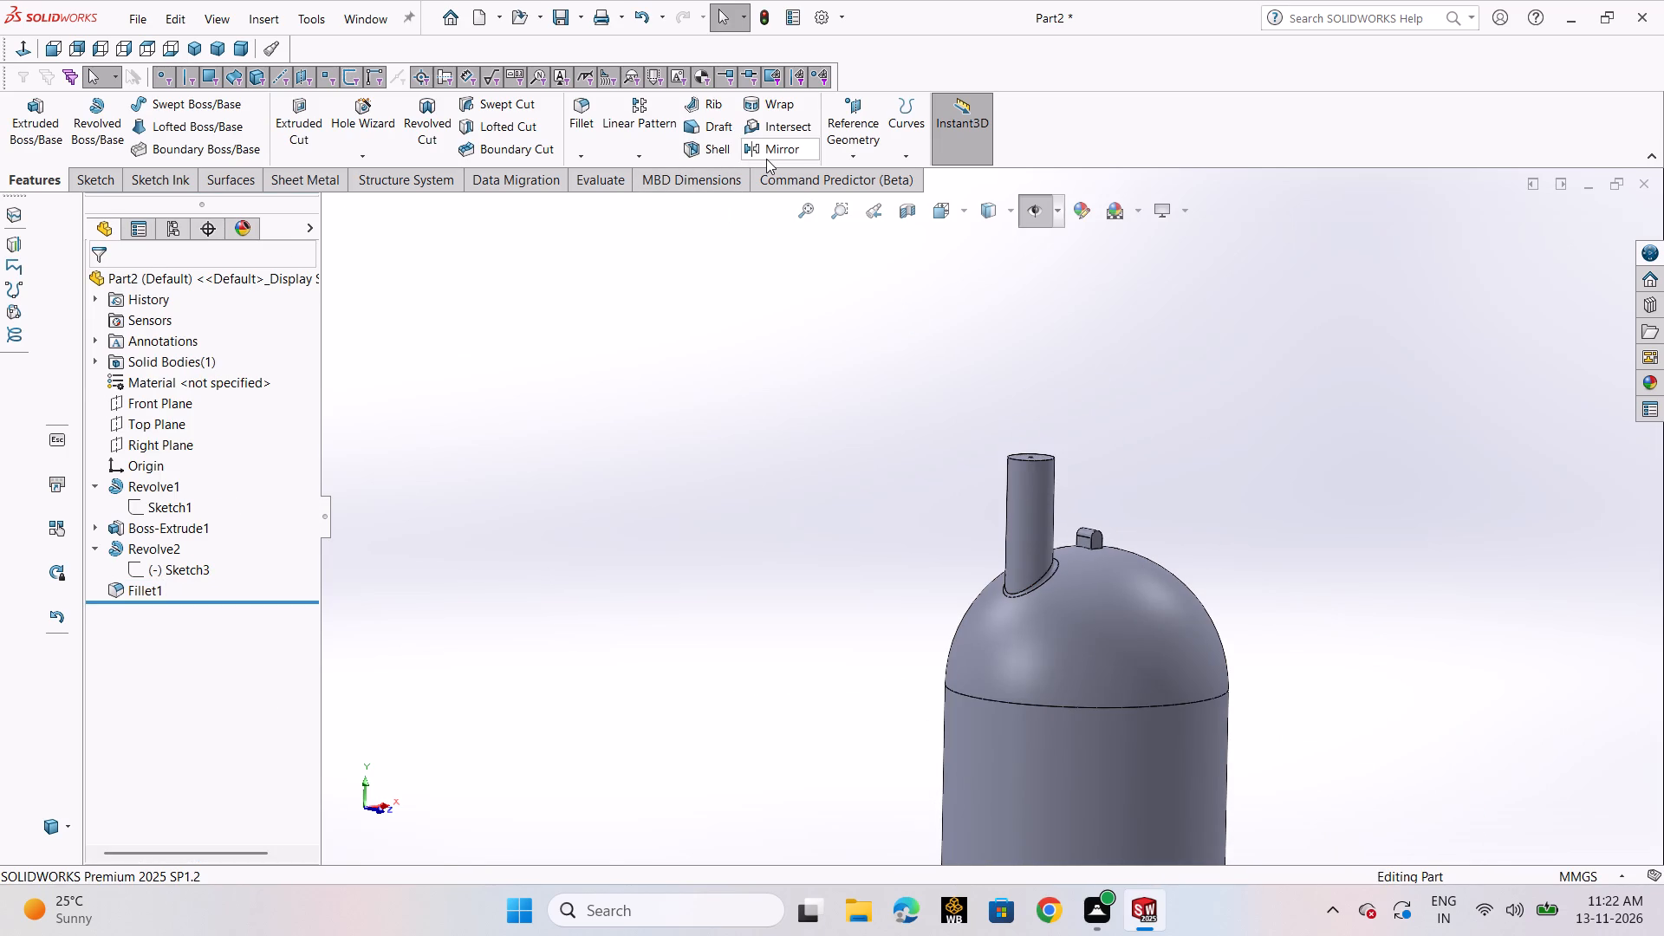
left_click(766, 159)
left_click(328, 203)
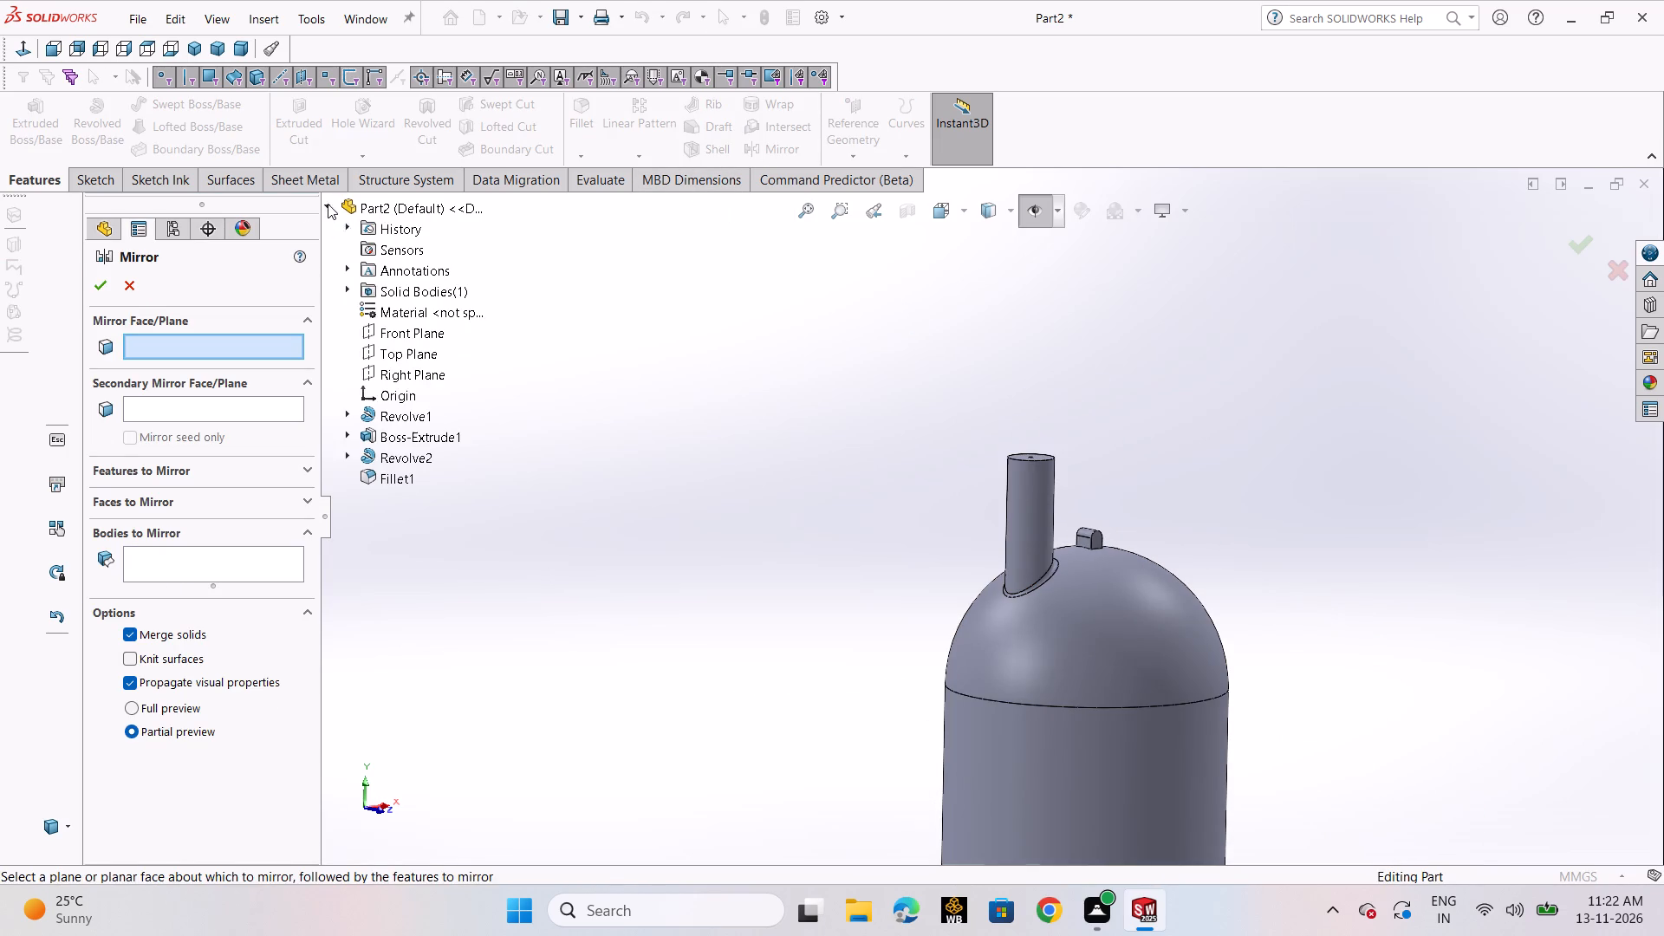
left_click(391, 371)
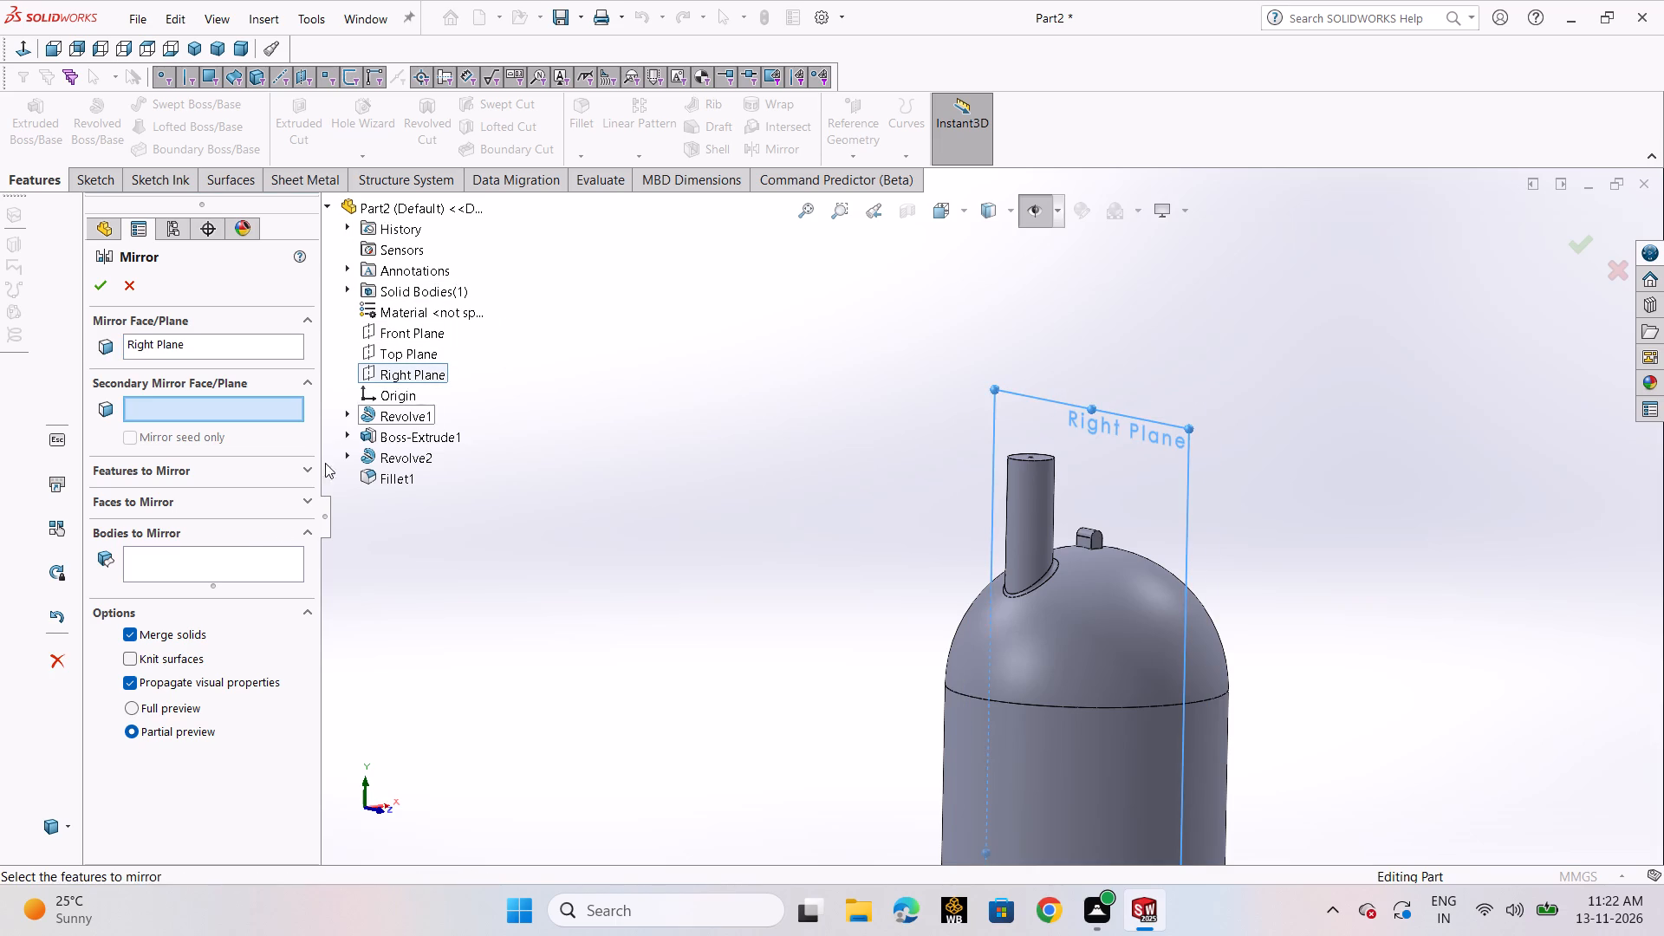
left_click(256, 563)
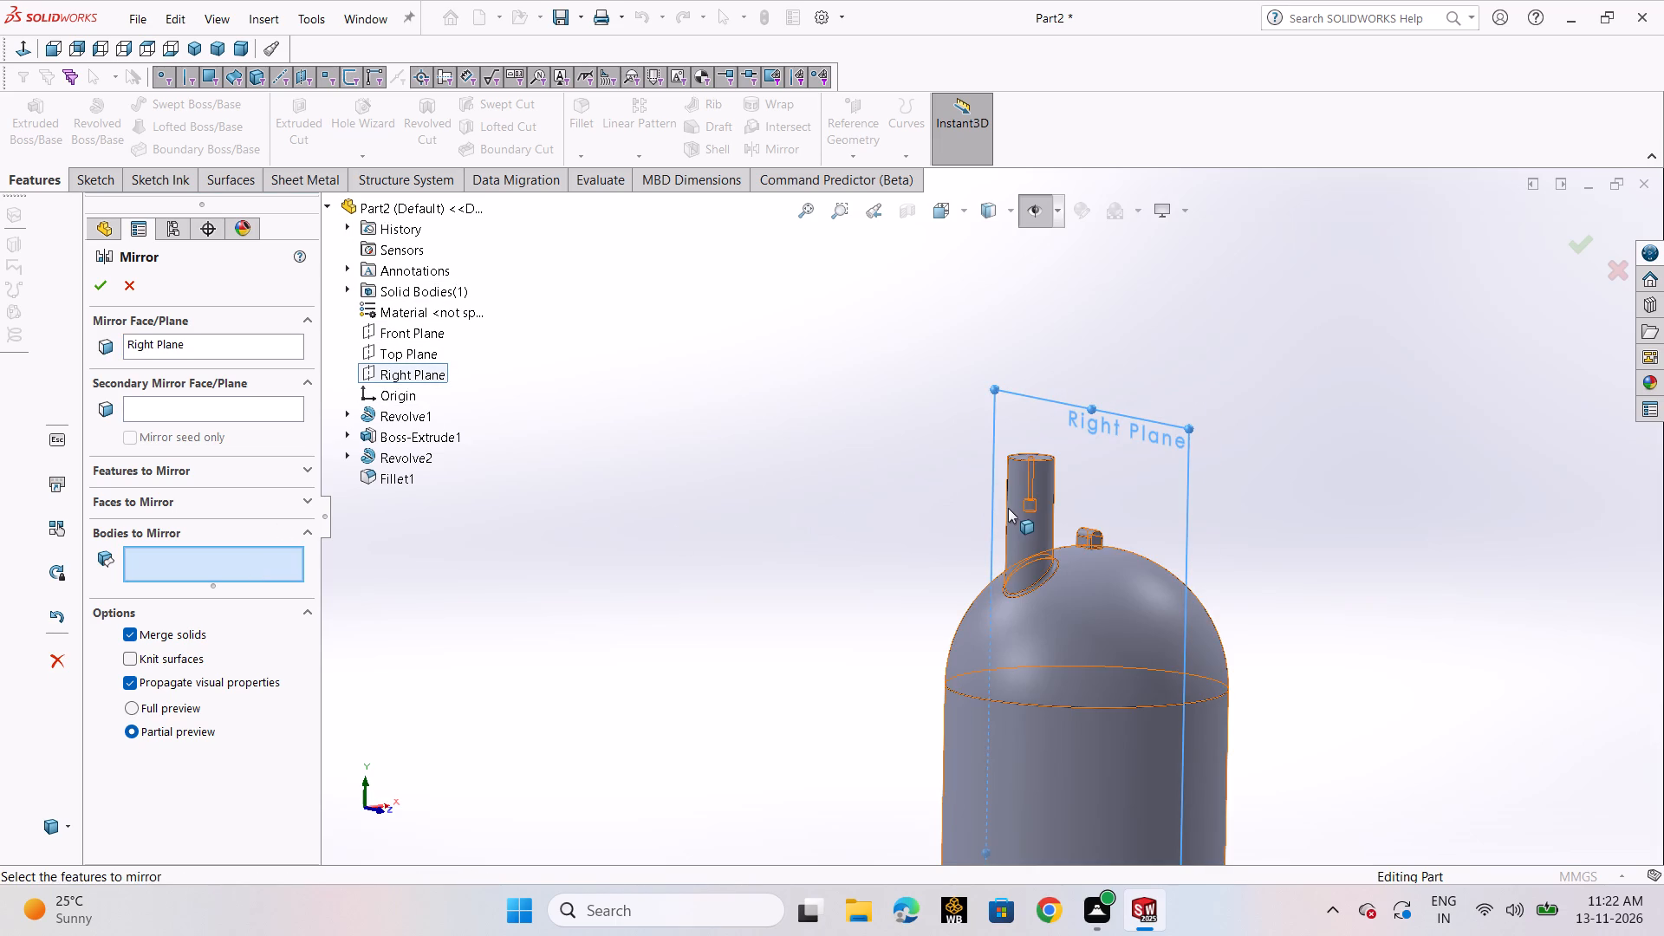
left_click(1008, 508)
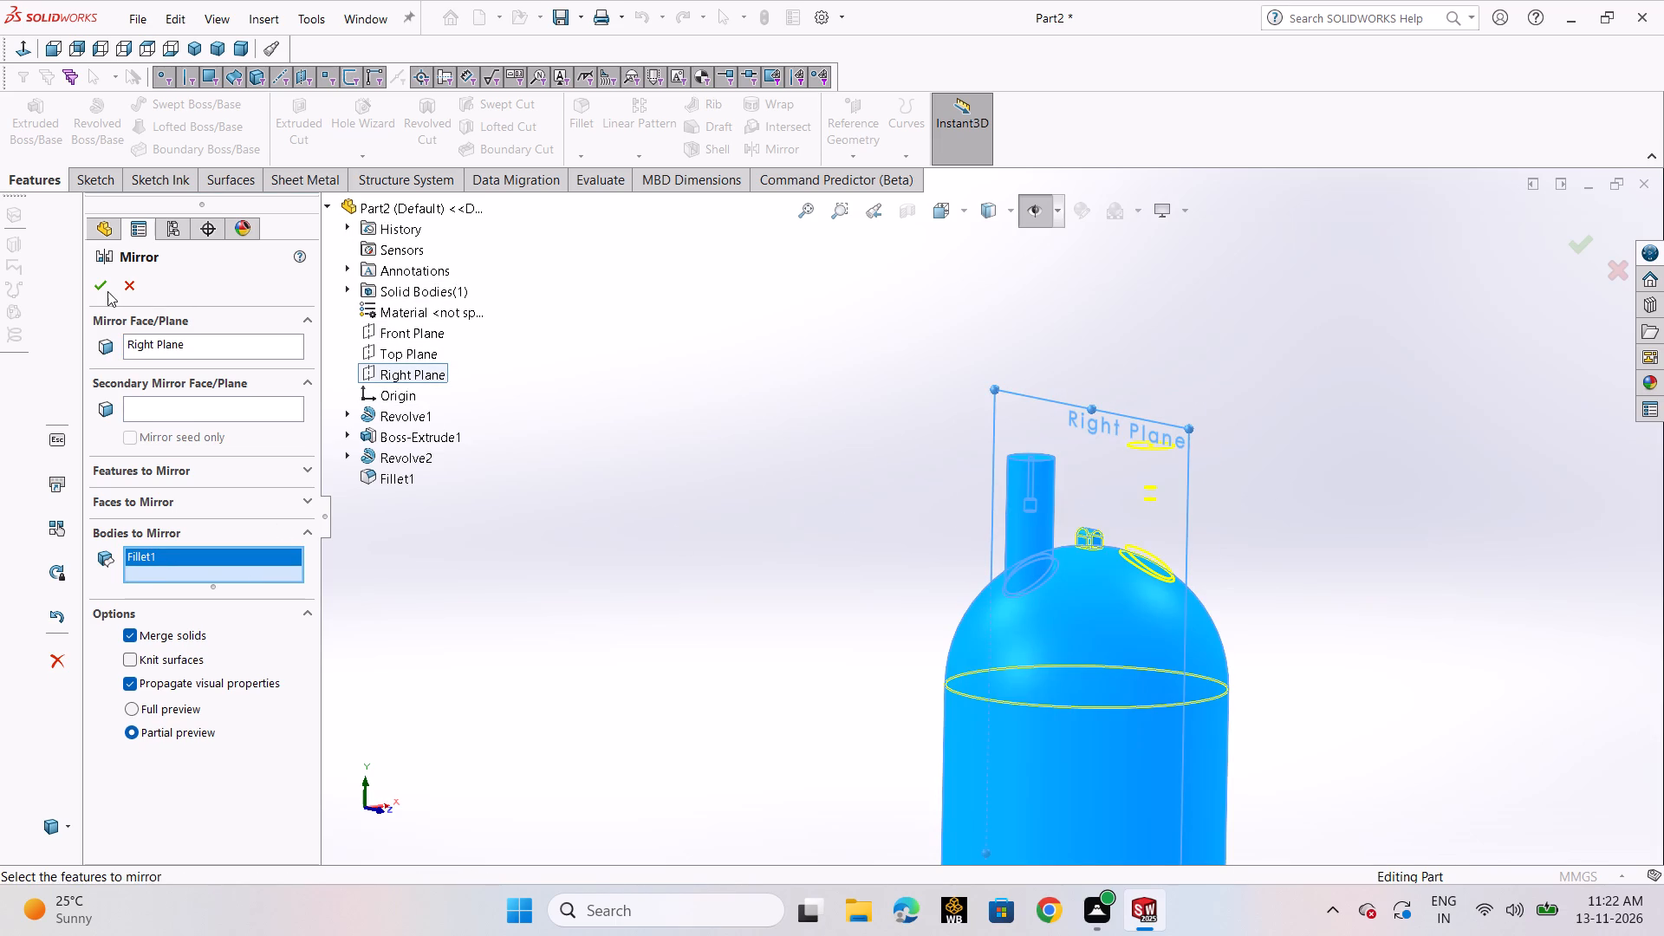
left_click(105, 291)
scroll(1048, 566, "up", 3)
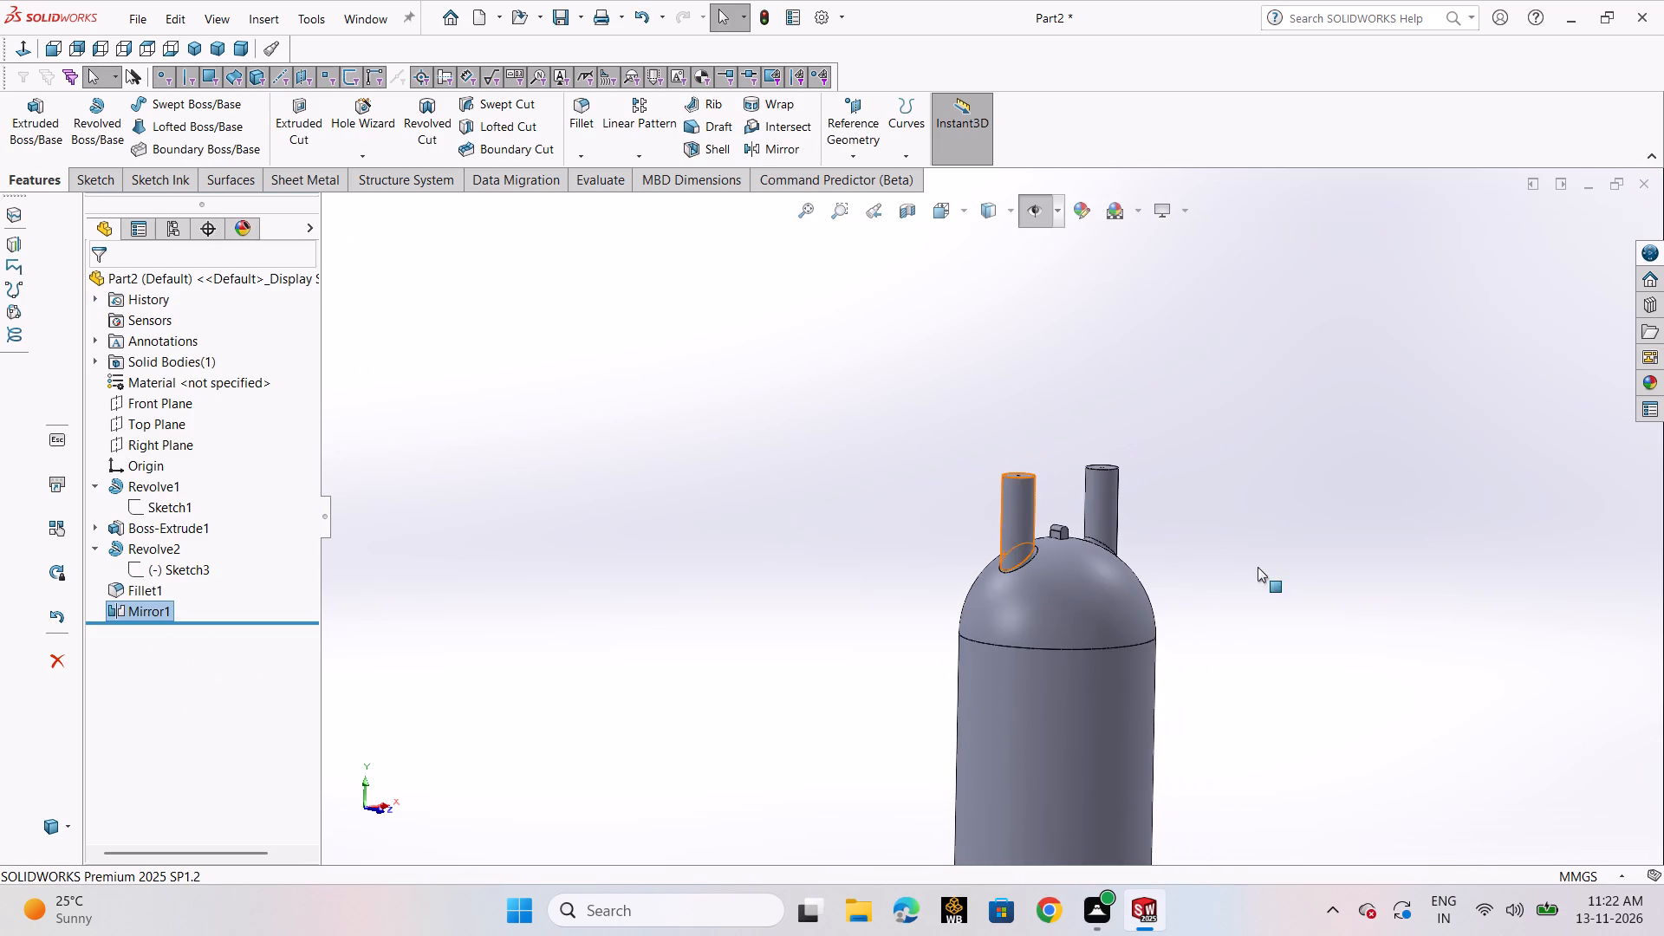
middle_click_drag(1247, 566, 1169, 572)
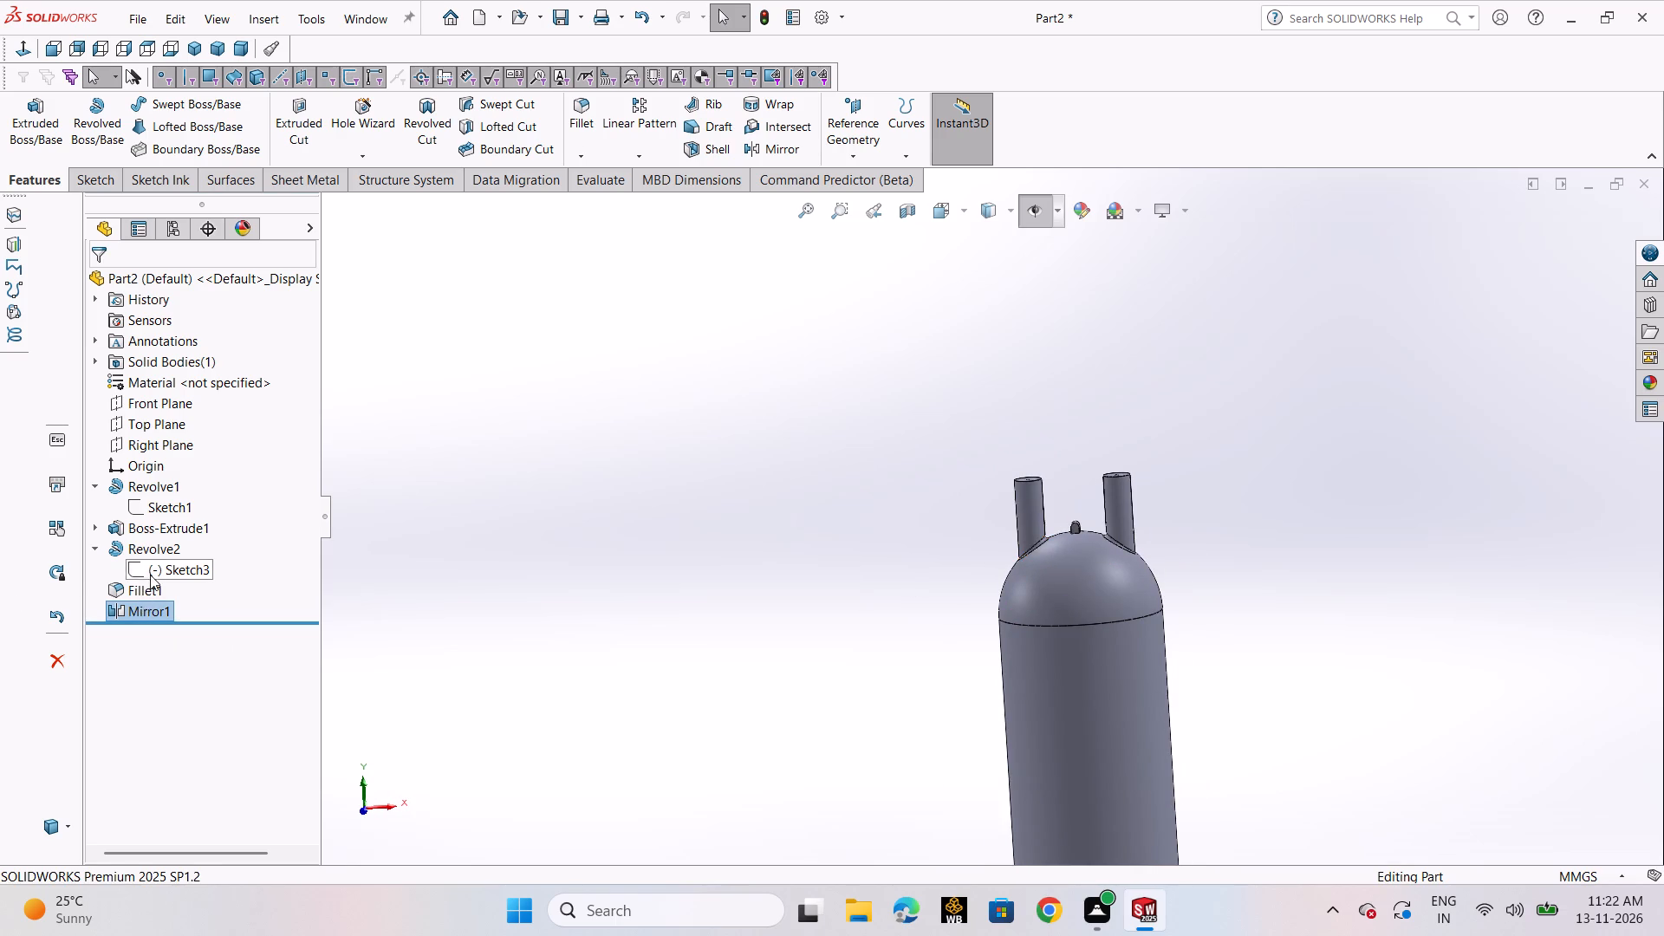
Reopen the side cylinder's revolve sketch and move the profile's top corner nearest the tab to about X -20.65, Y 302 mm.
left_click(150, 575)
left_click(181, 516)
scroll(1004, 266, "down", 1)
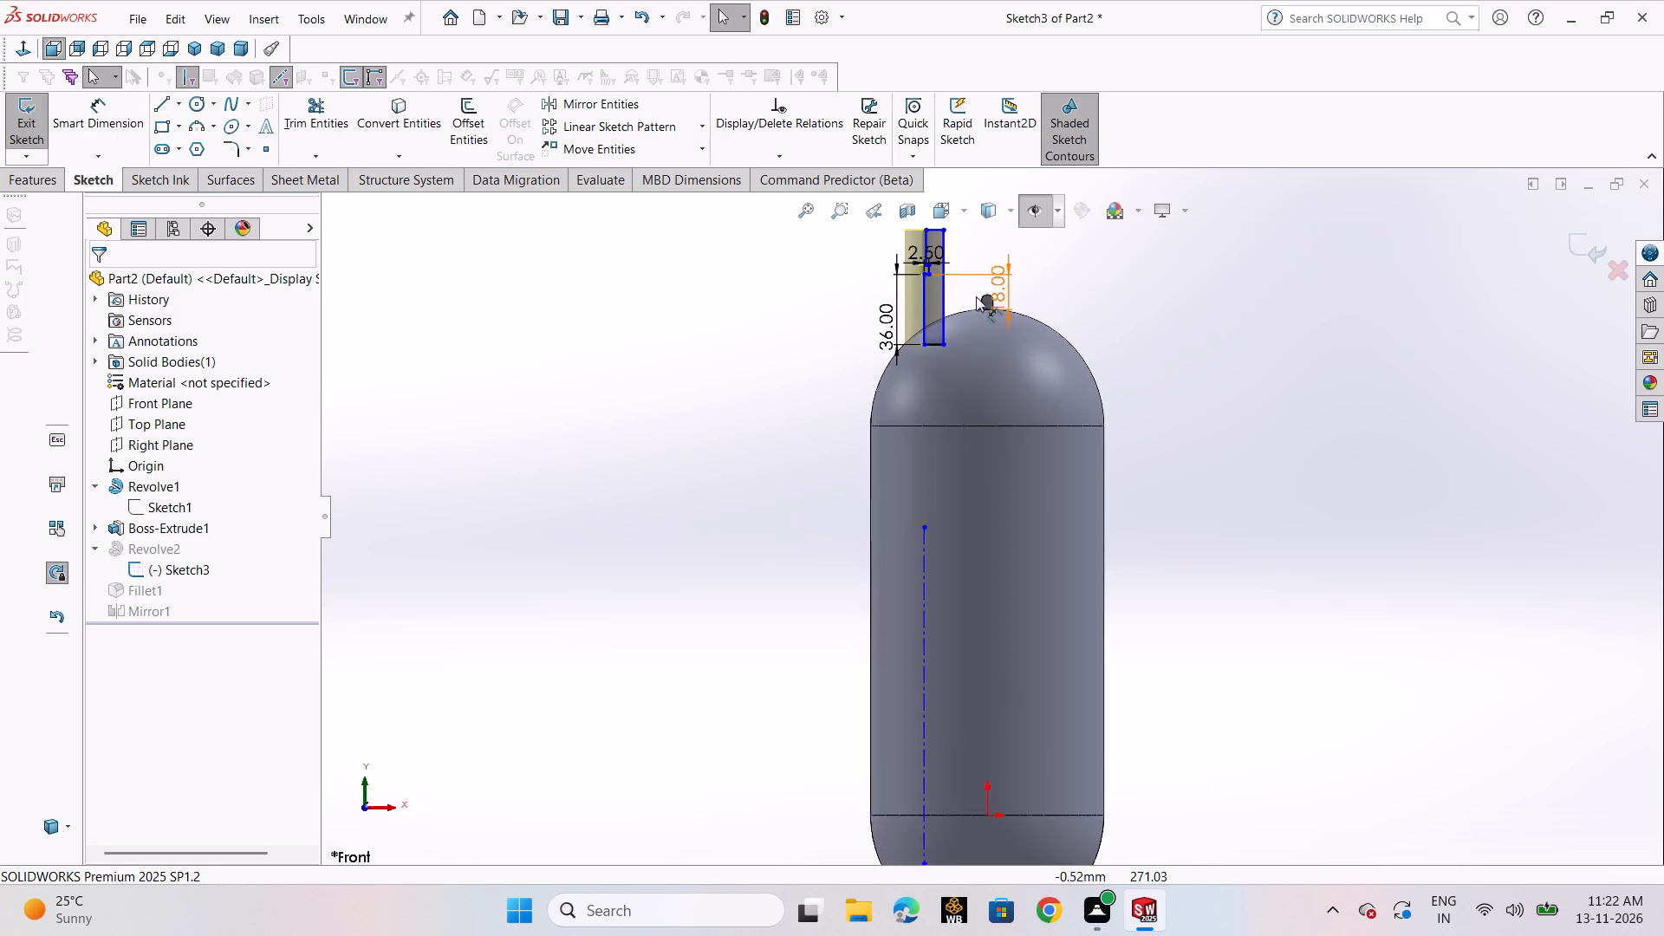
scroll(976, 296, "down", 7)
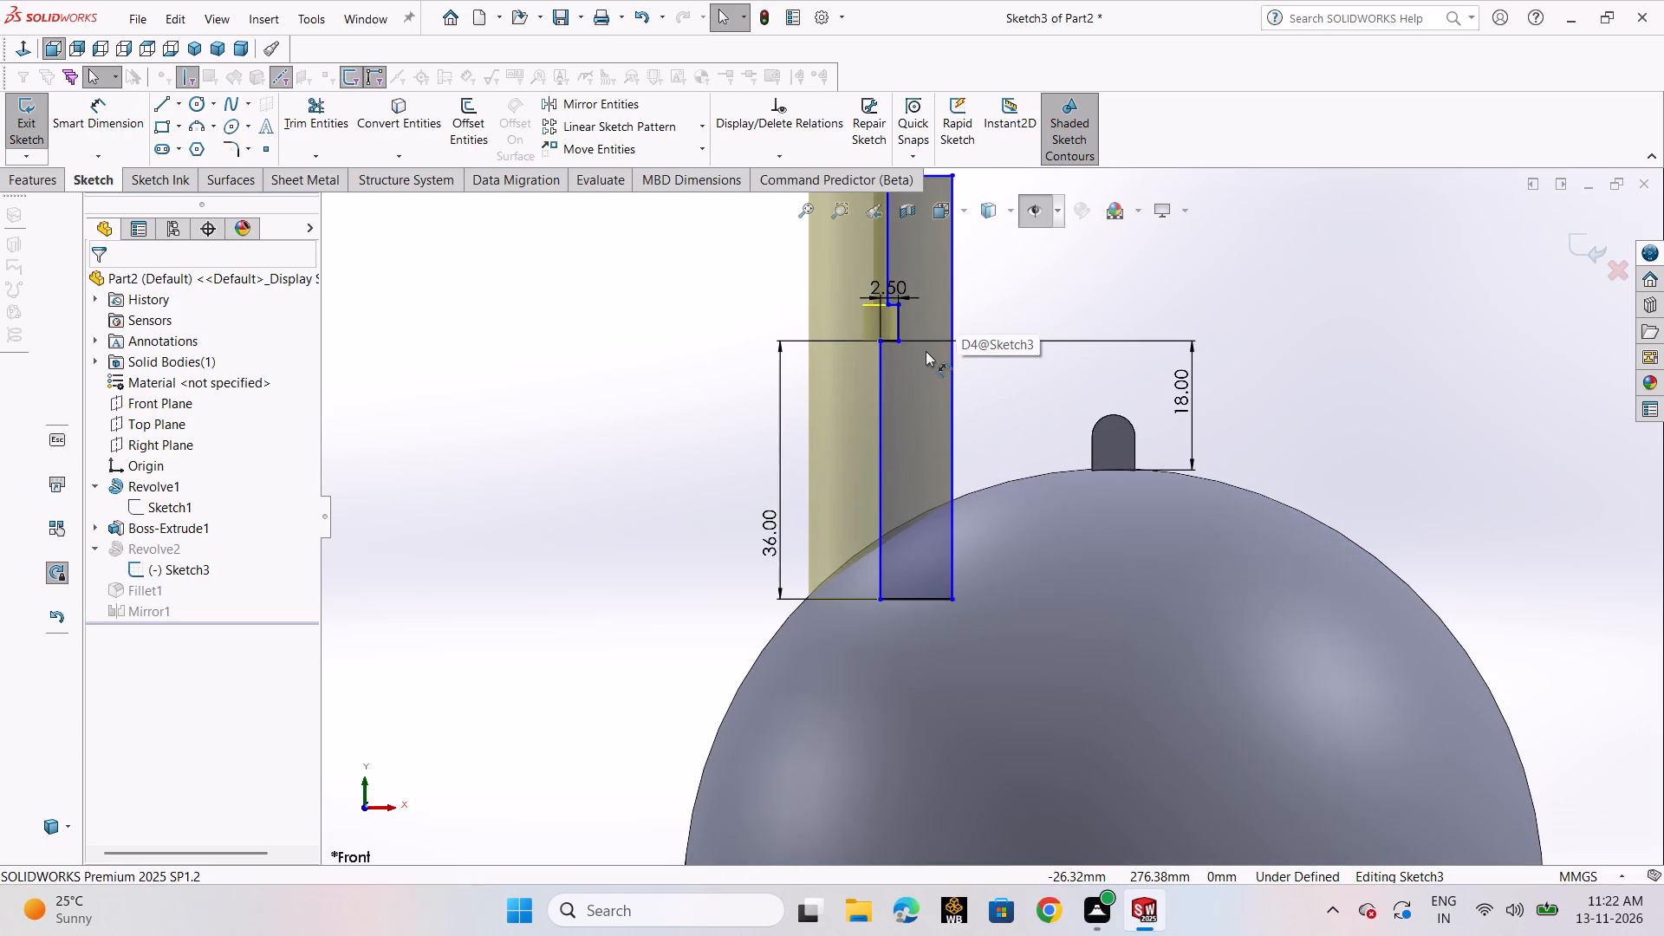
scroll(926, 351, "up", 1)
scroll(926, 351, "down", 1)
scroll(1024, 371, "up", 2)
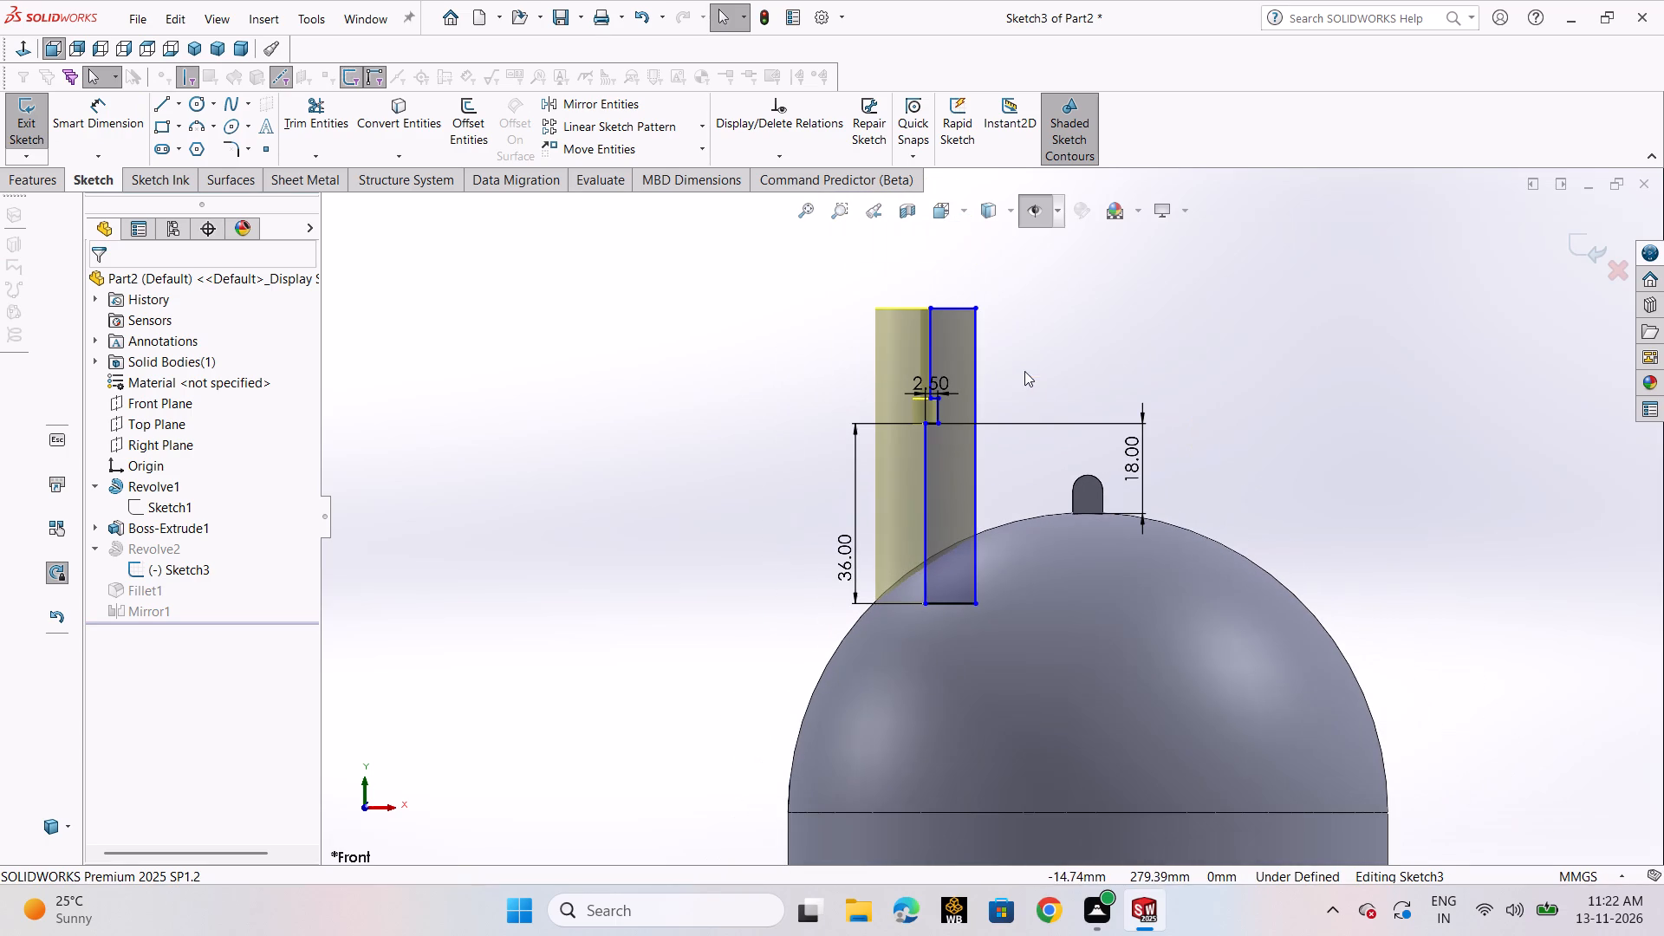
left_click_drag(978, 307, 935, 307)
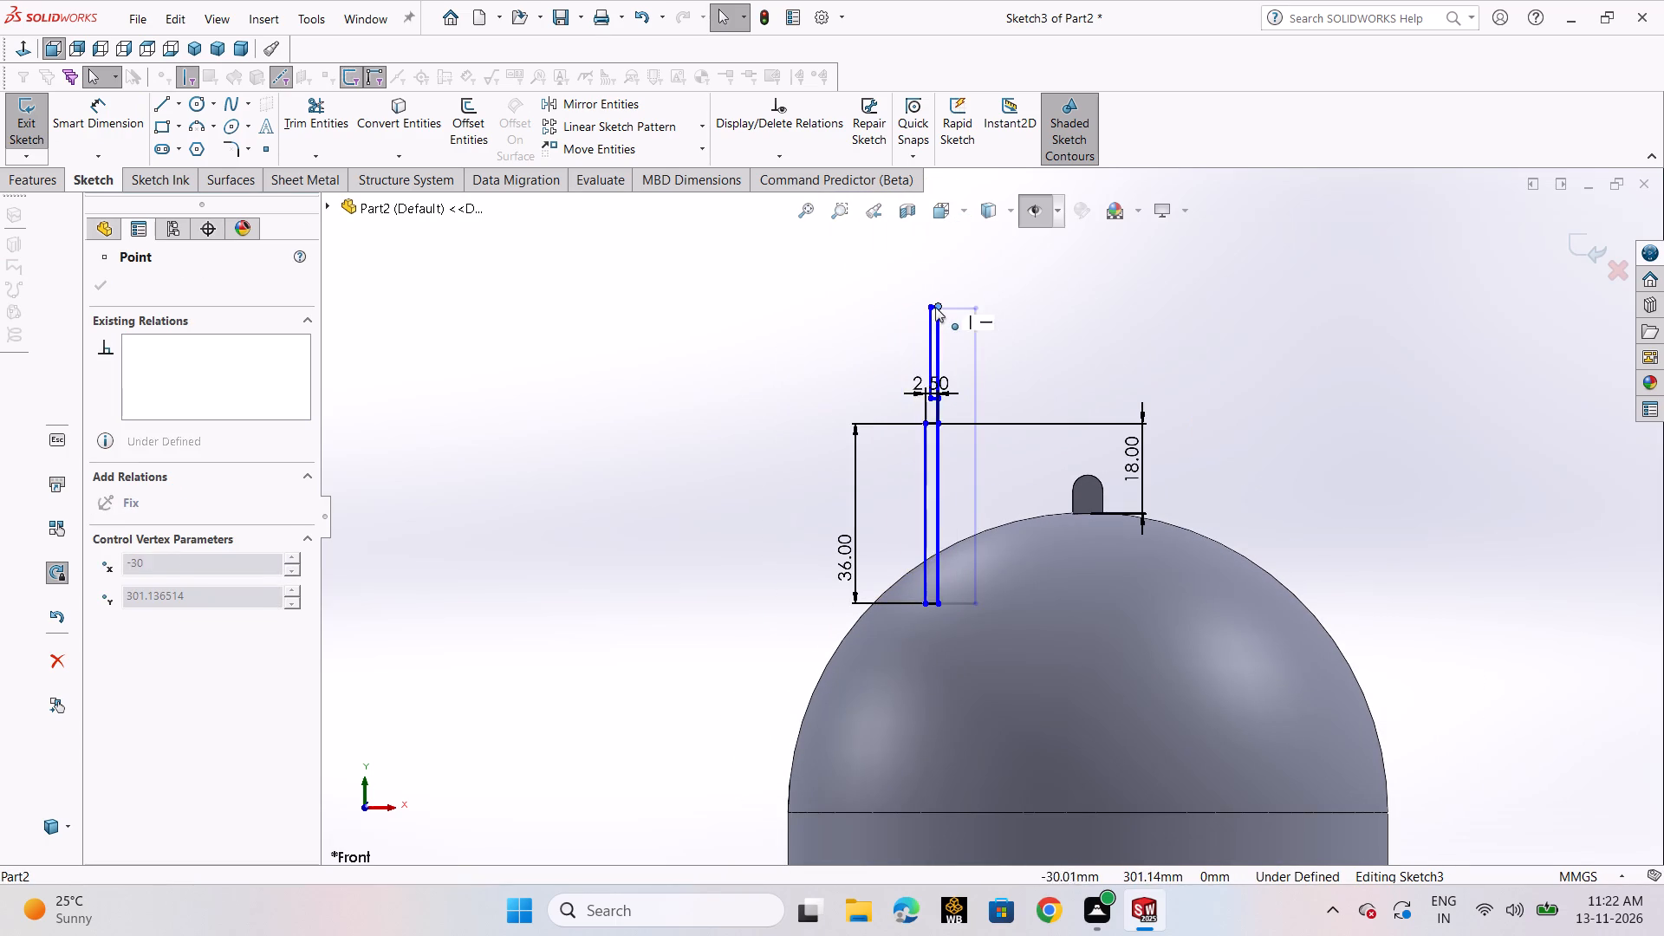
left_click_drag(935, 307, 881, 309)
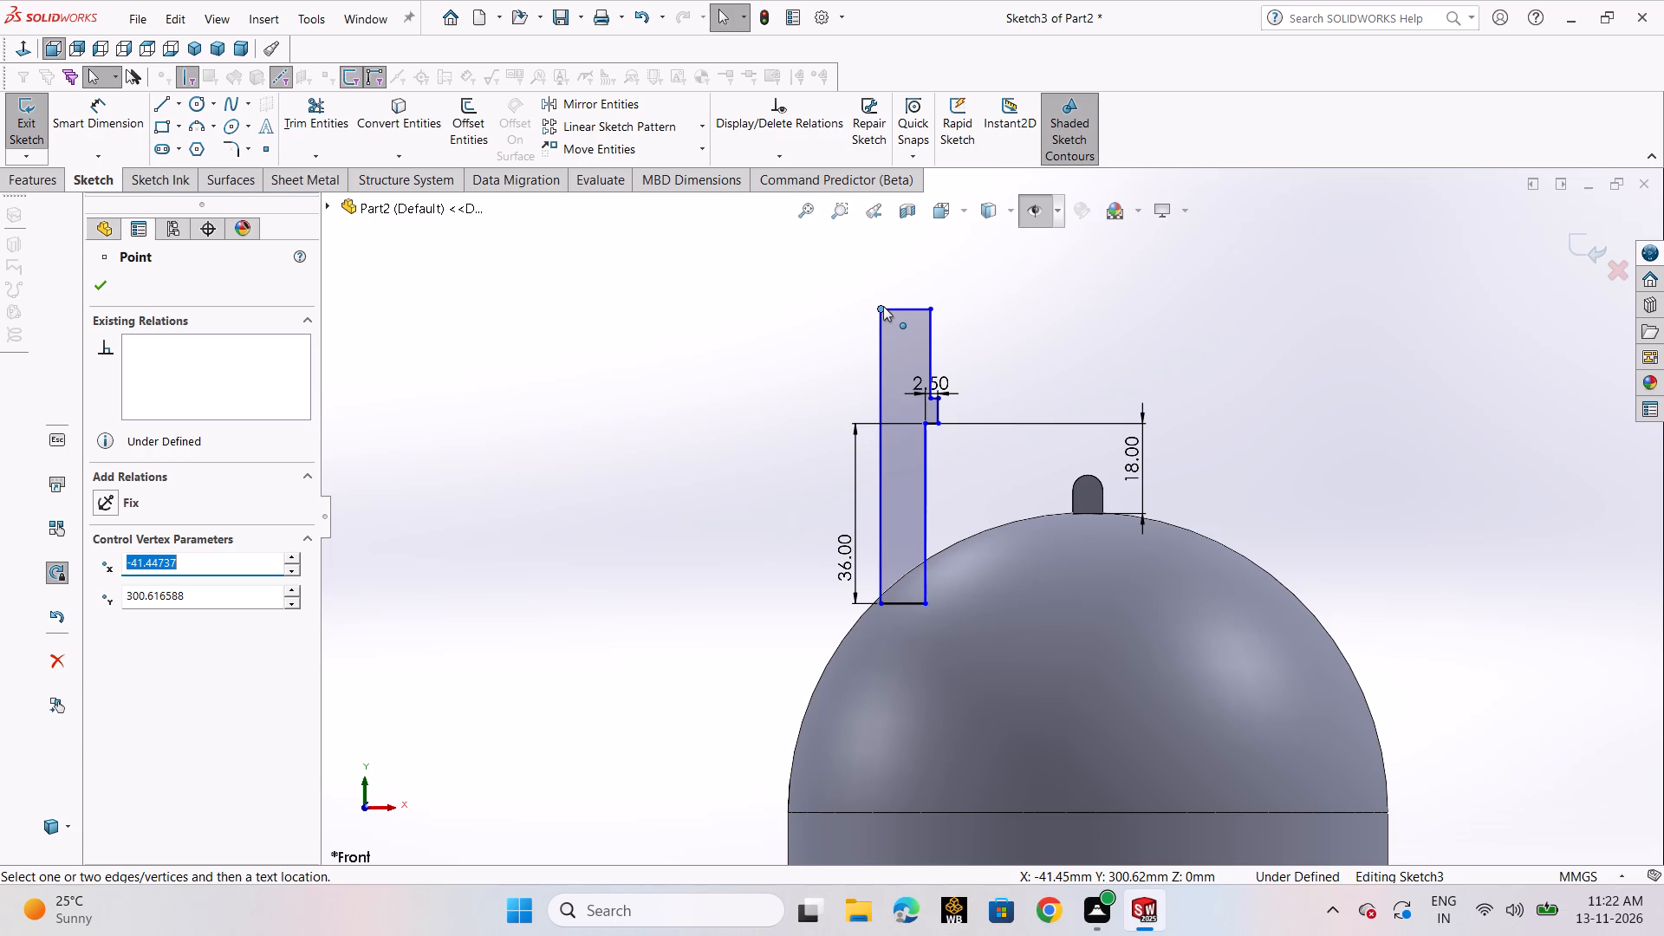
left_click_drag(883, 306, 984, 302)
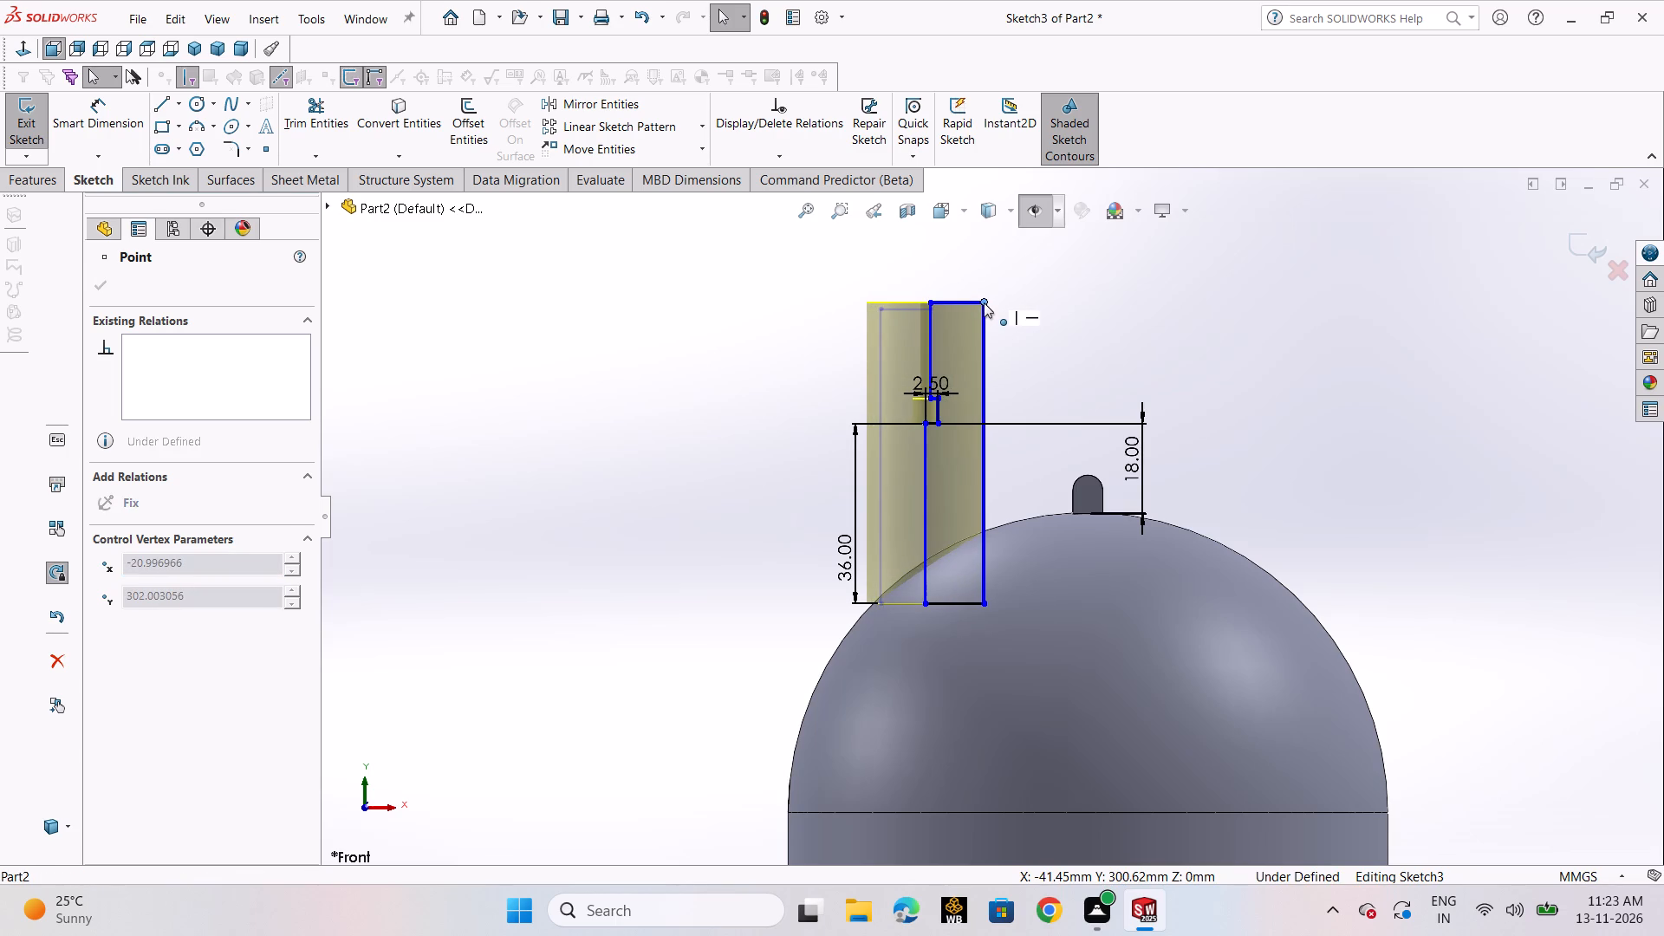
left_click_drag(984, 302, 985, 302)
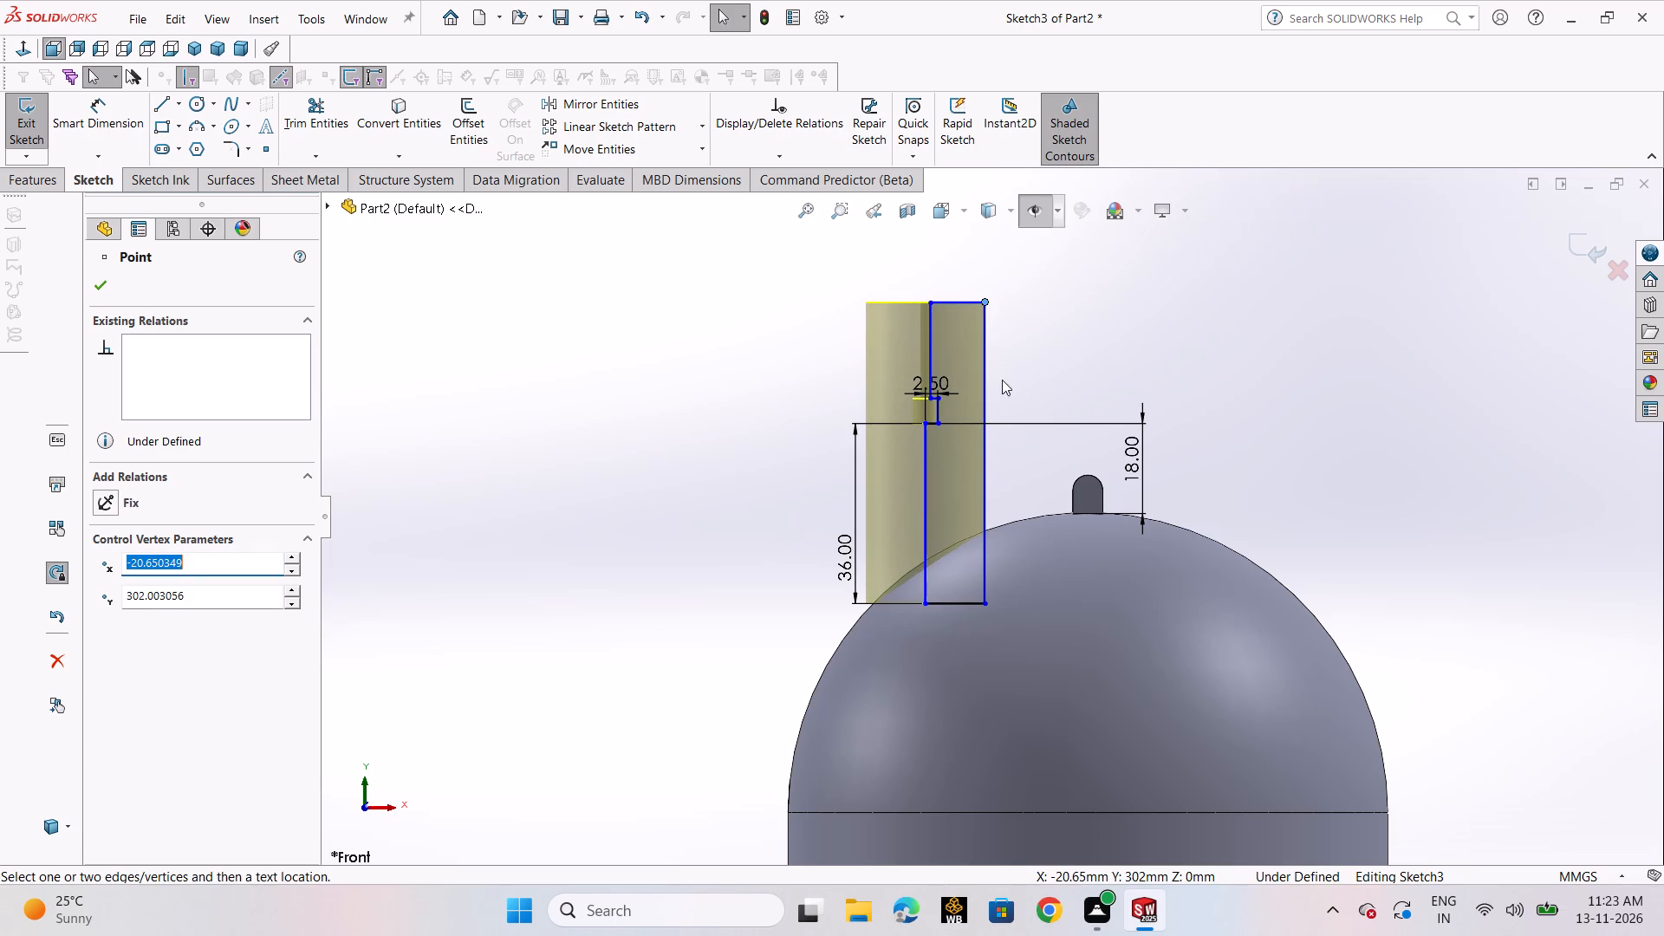
scroll(1012, 388, "down", 2)
scroll(1016, 382, "up", 2)
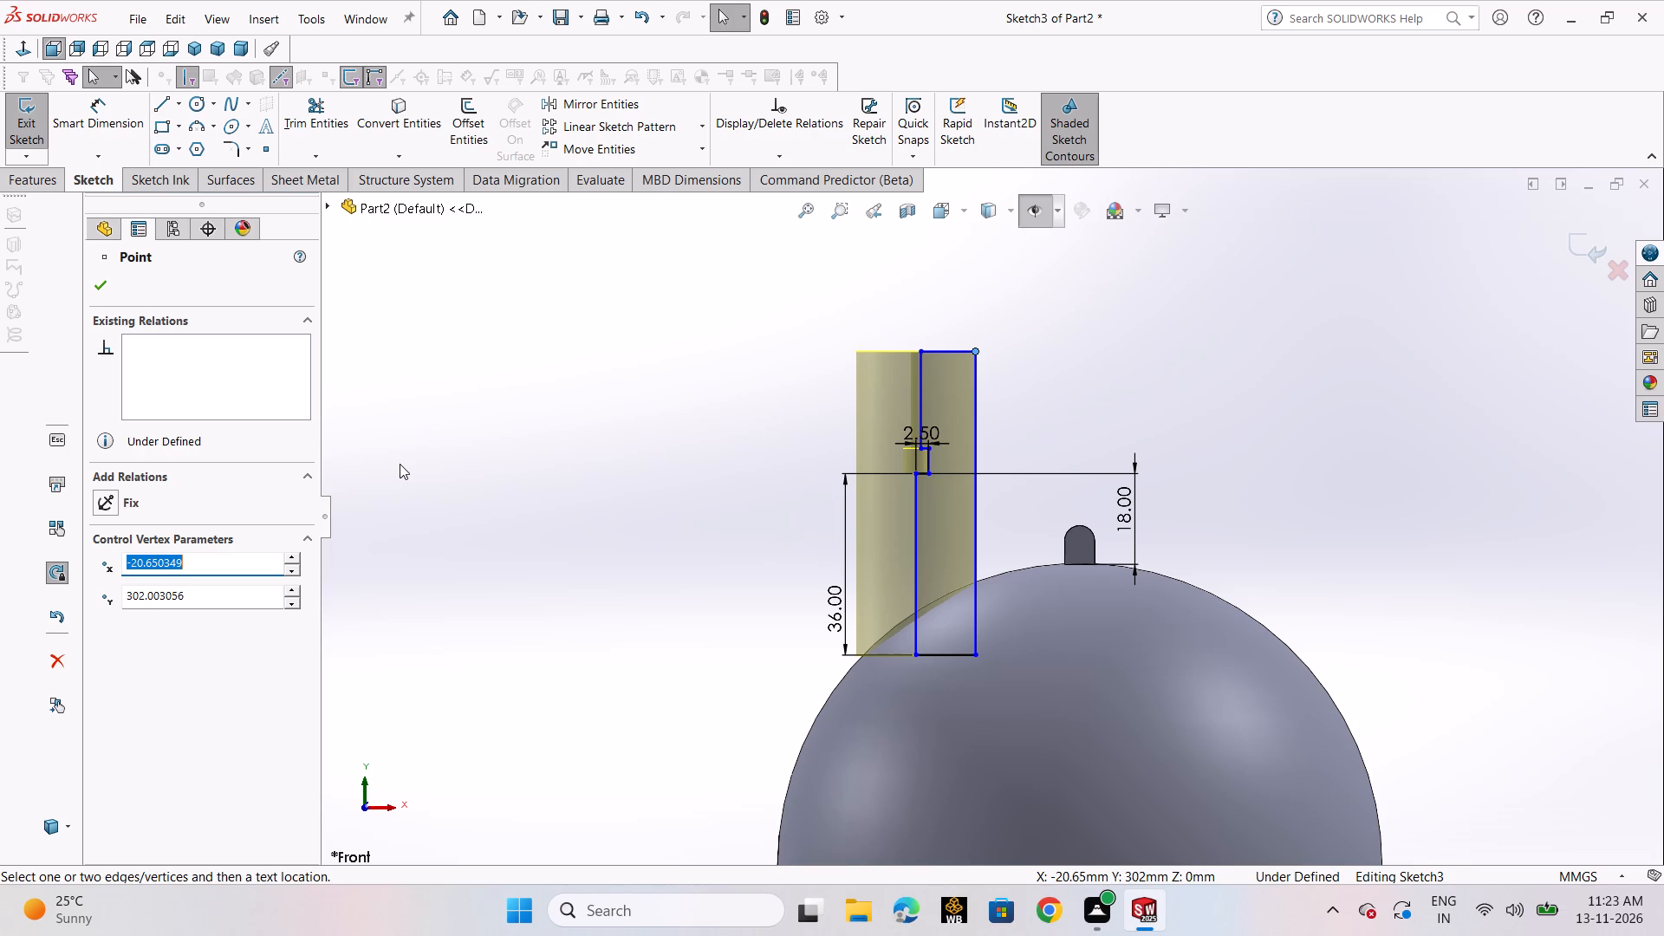
Undo the last moves of the profile's top corner nearest the tab.
key("ctrl+z")
key("ctrl+z")
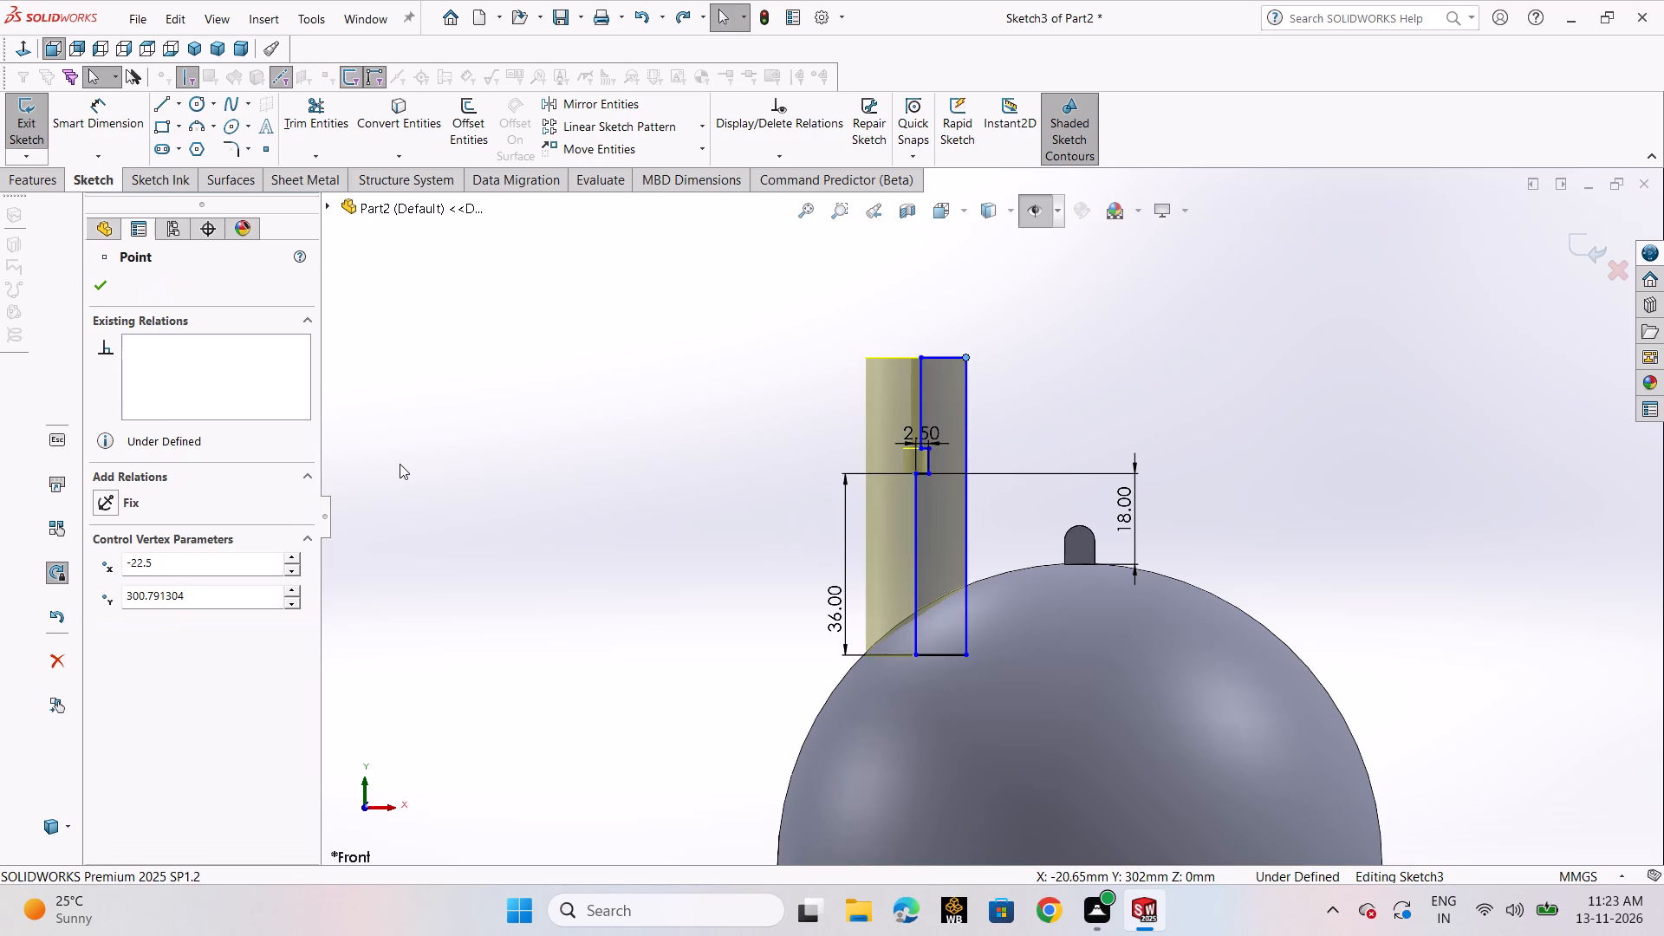
Delete the 18 mm inner vertical line between the 1.5 mm ledge and the profile's top line.
scroll(912, 444, "down", 2)
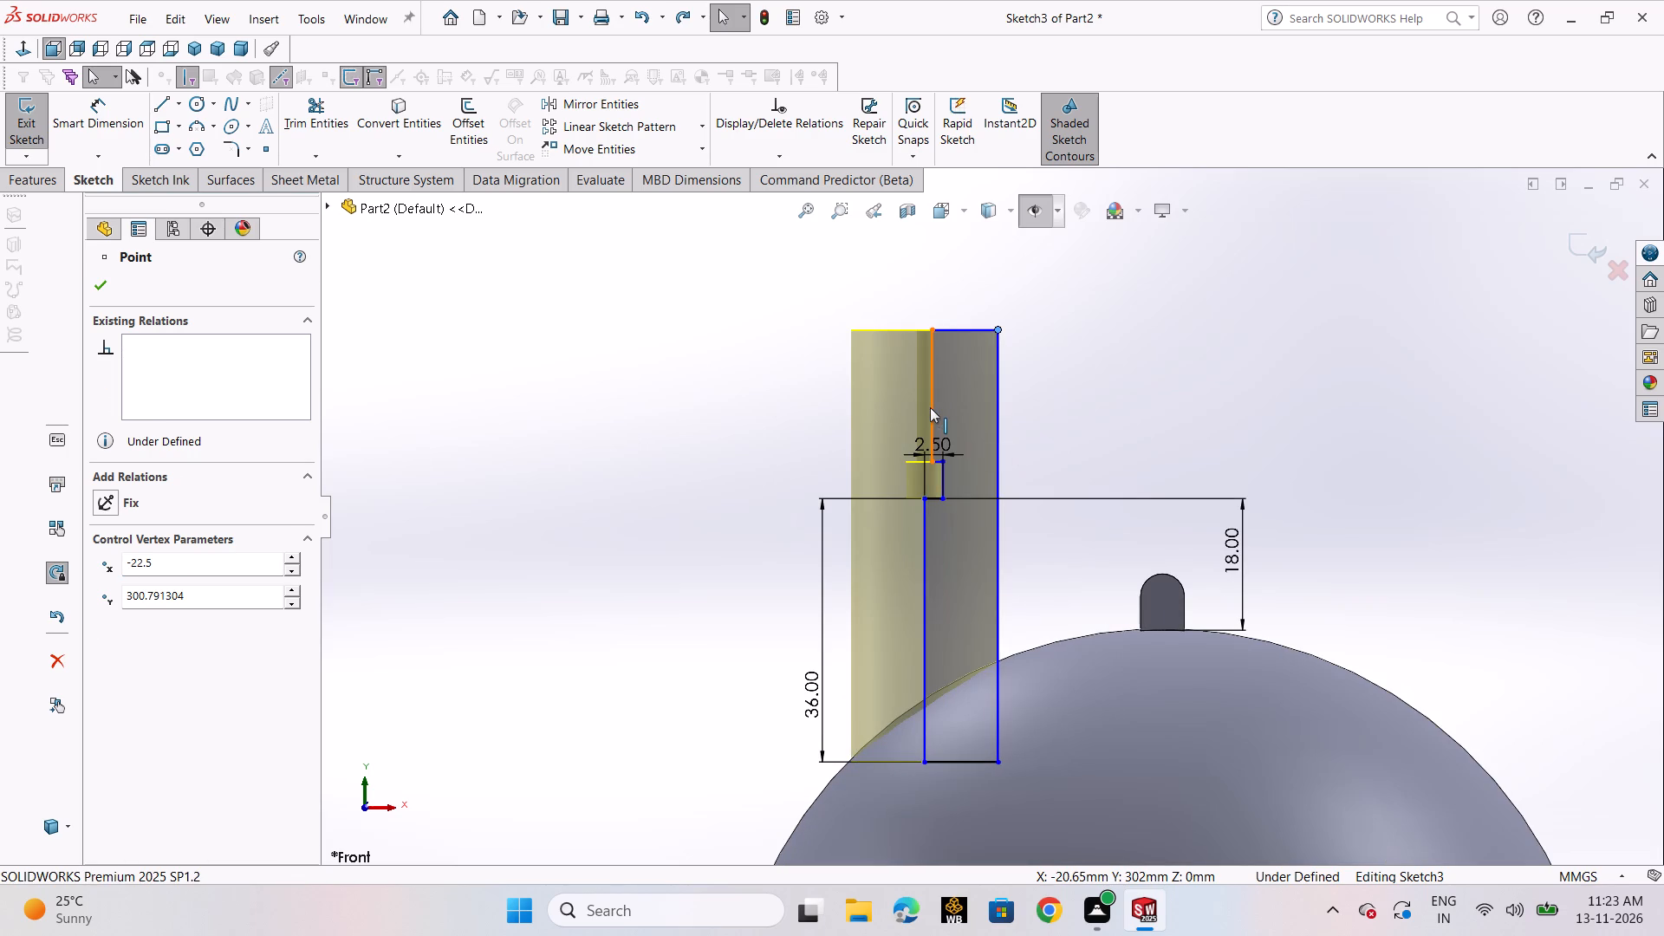
left_click(930, 407)
key("Delete")
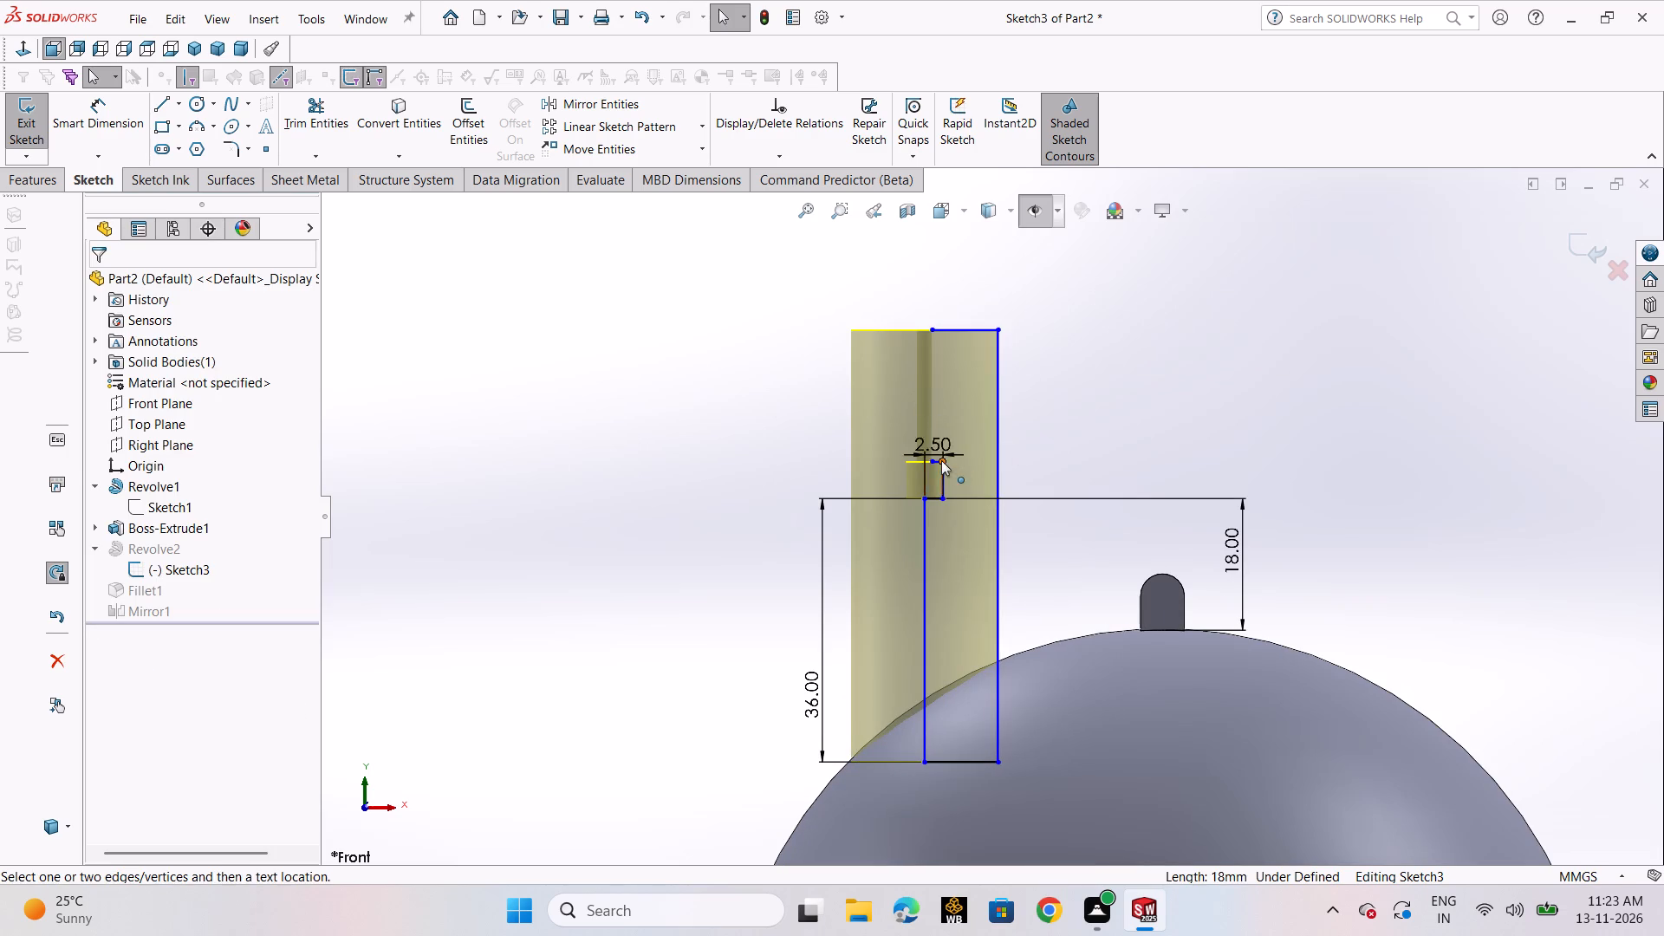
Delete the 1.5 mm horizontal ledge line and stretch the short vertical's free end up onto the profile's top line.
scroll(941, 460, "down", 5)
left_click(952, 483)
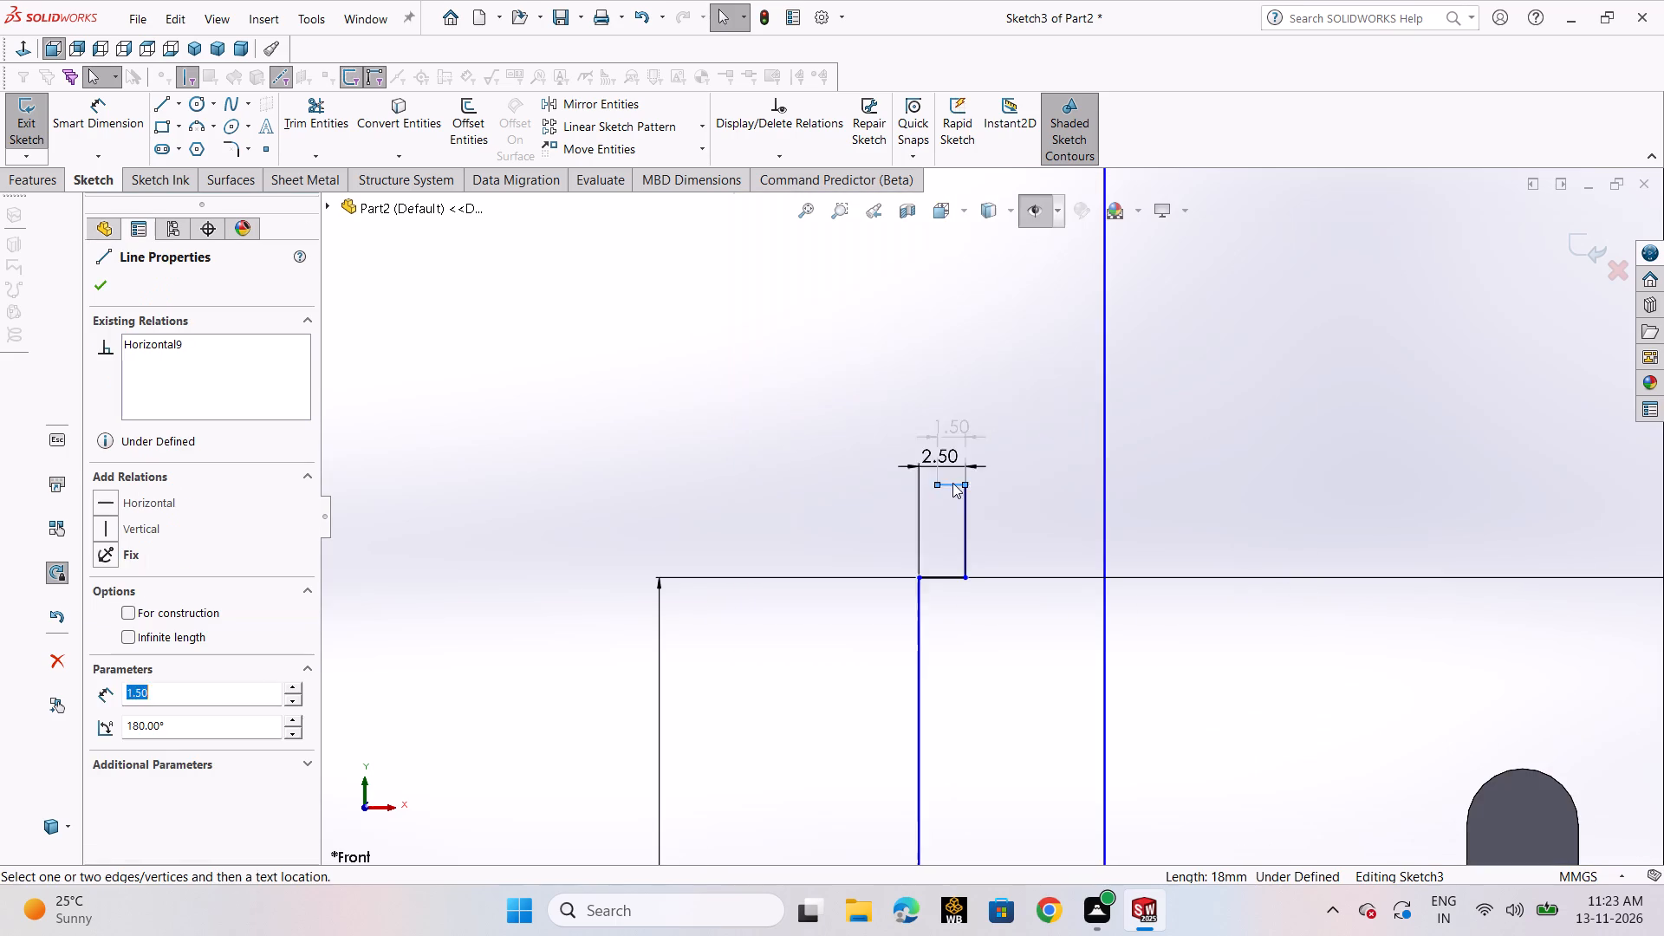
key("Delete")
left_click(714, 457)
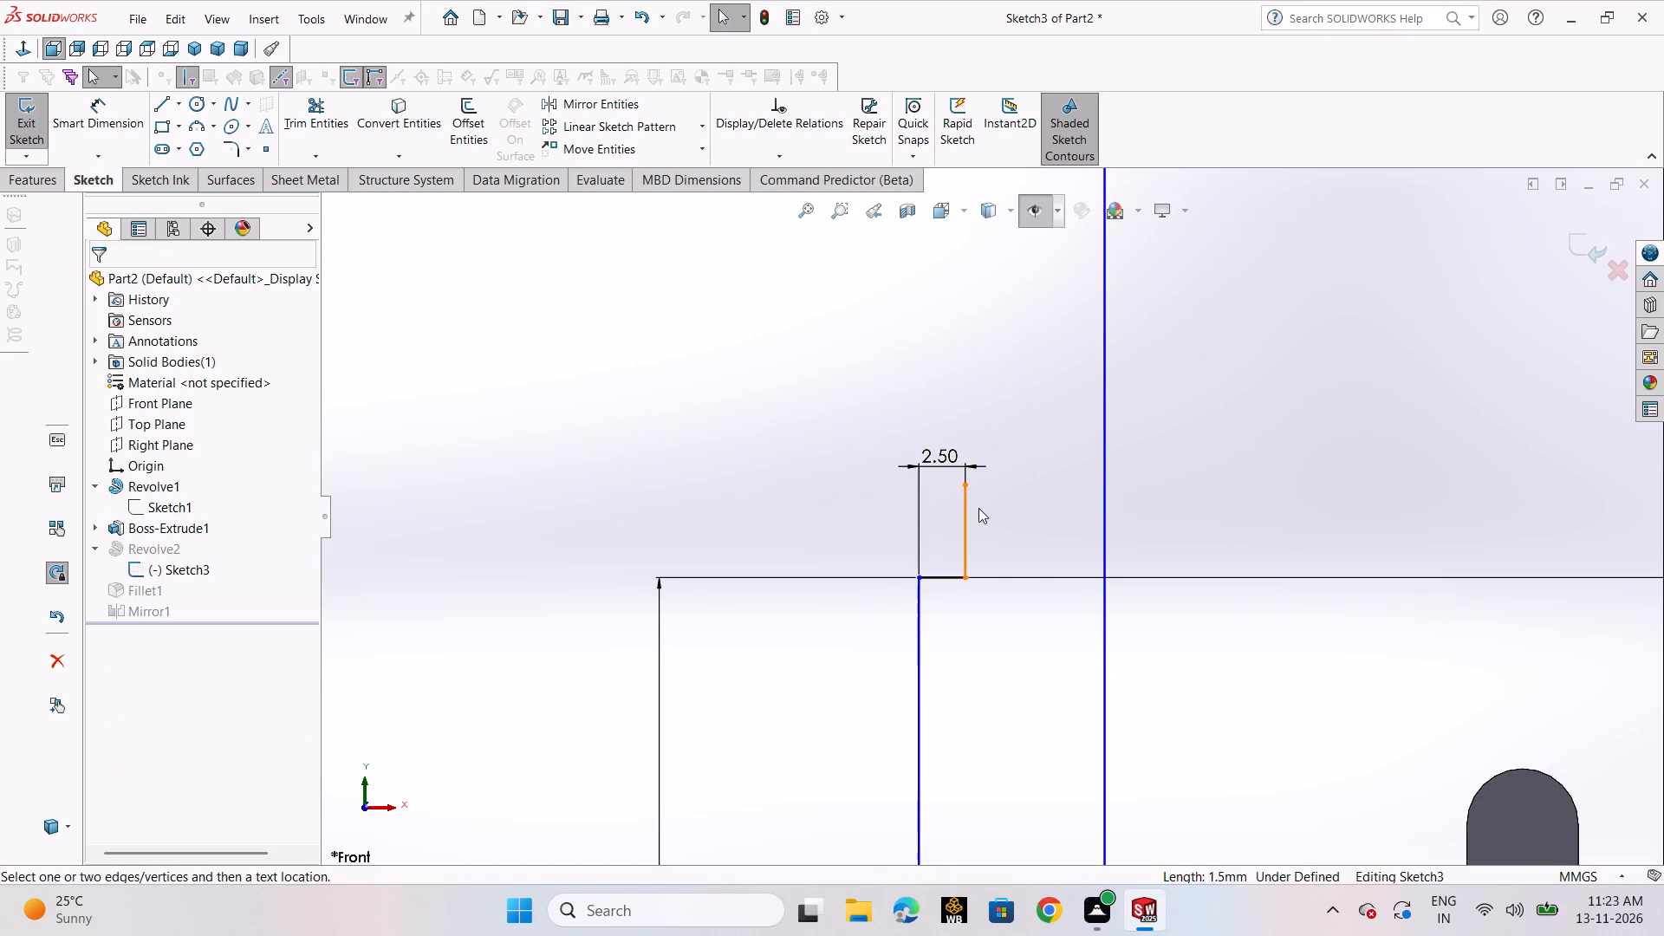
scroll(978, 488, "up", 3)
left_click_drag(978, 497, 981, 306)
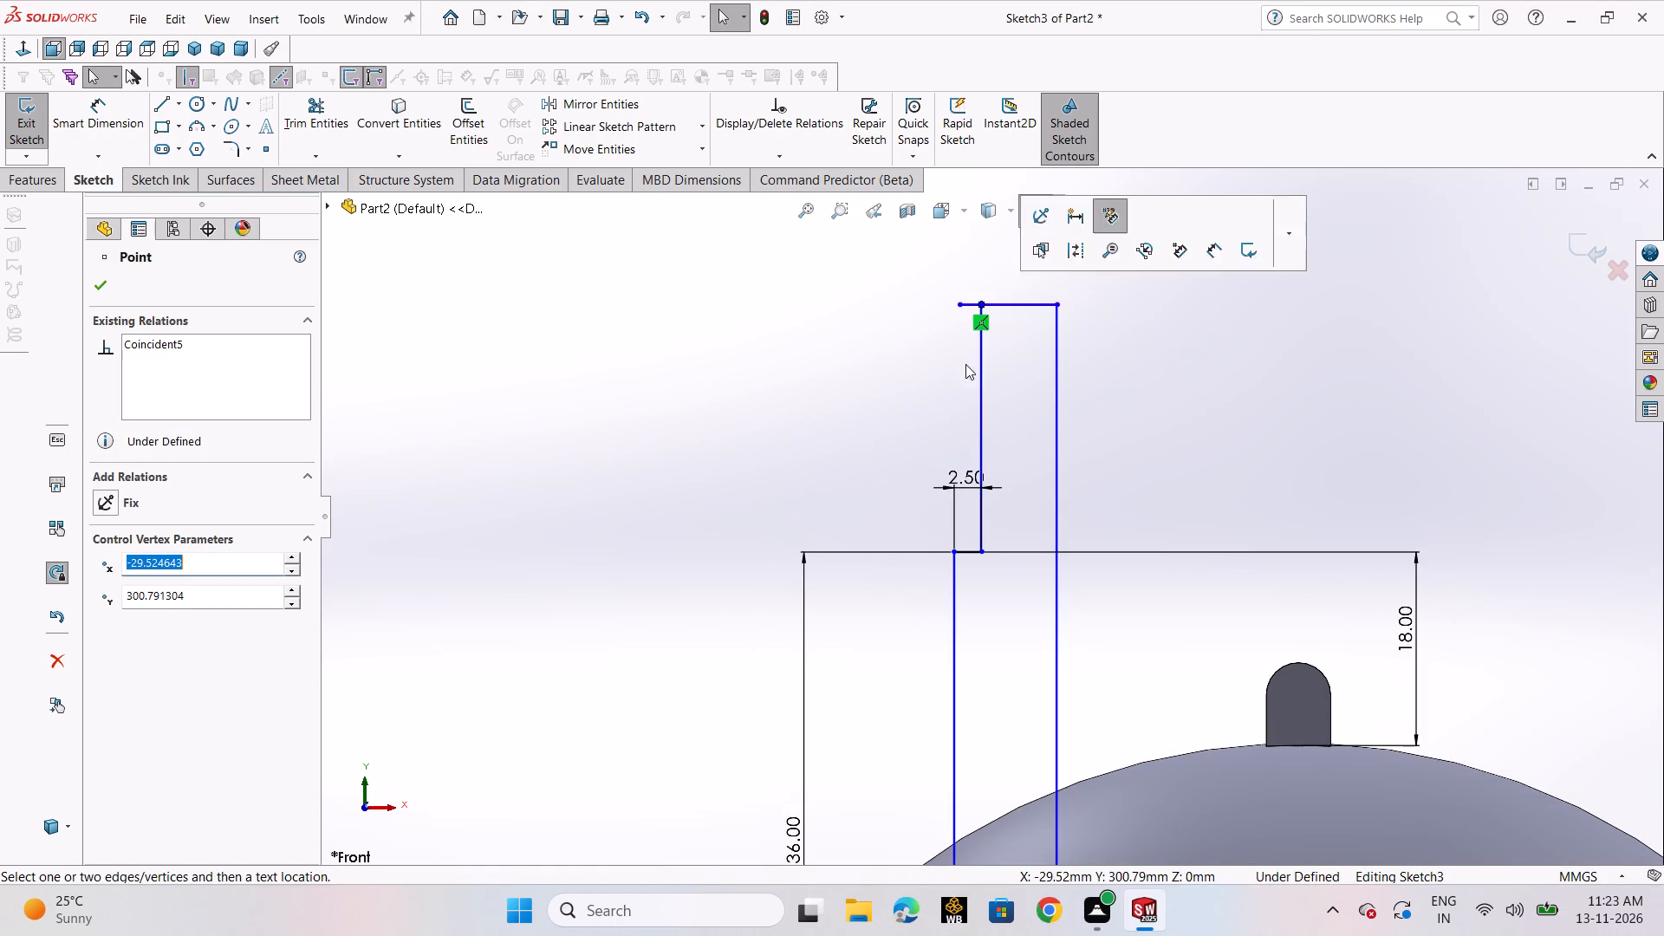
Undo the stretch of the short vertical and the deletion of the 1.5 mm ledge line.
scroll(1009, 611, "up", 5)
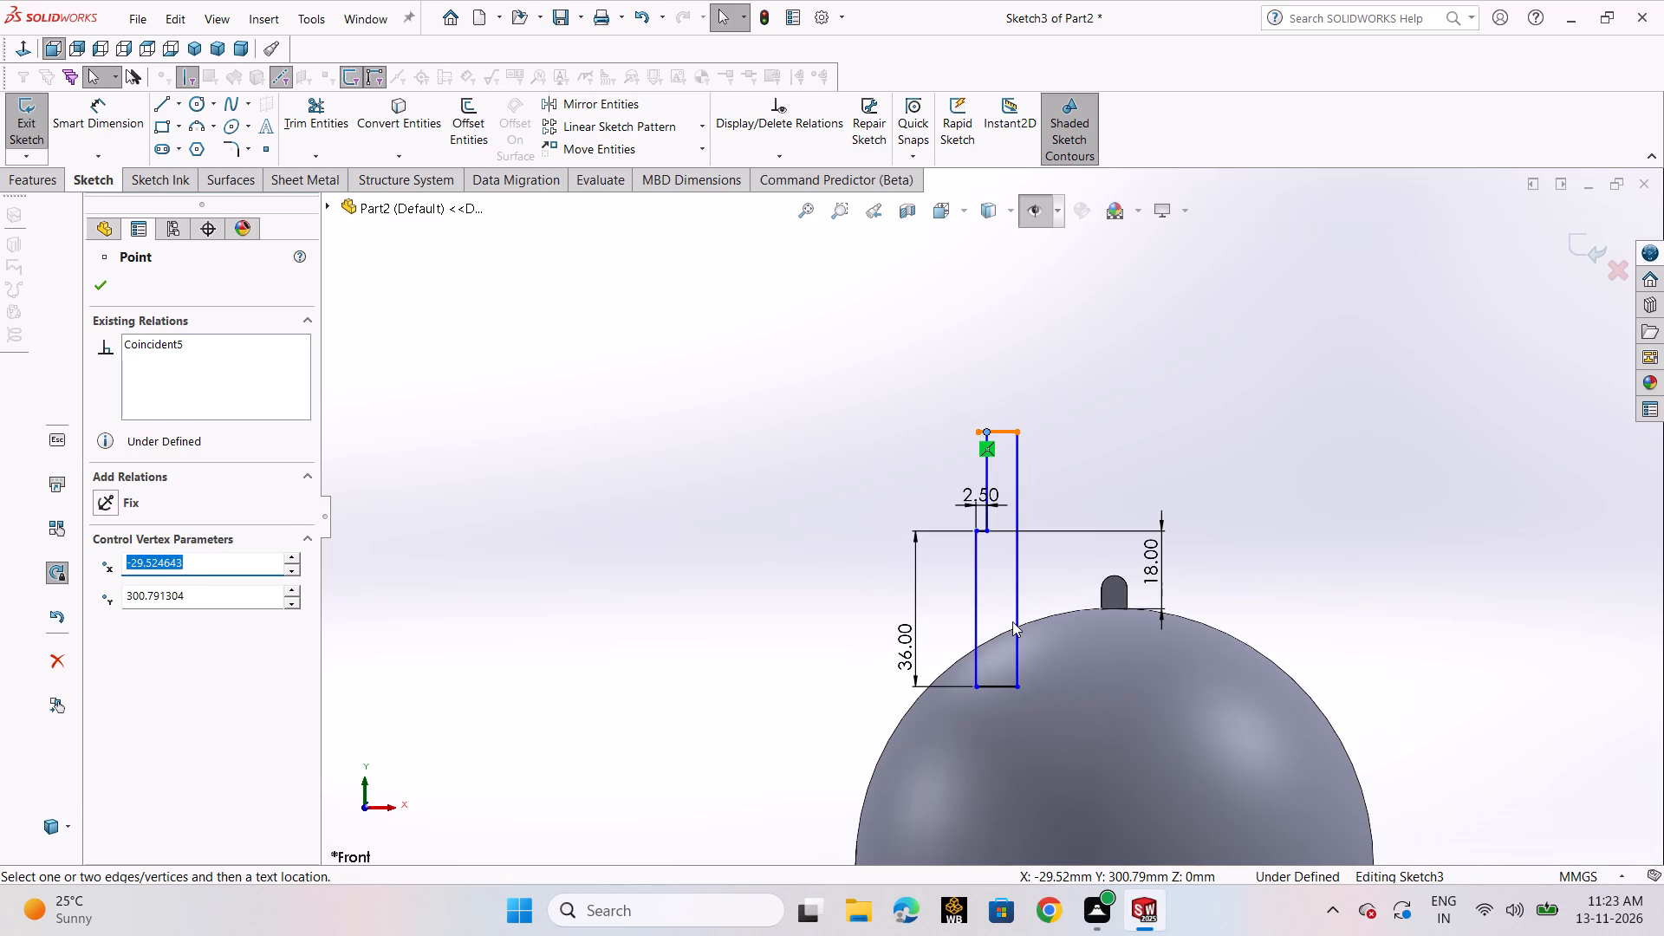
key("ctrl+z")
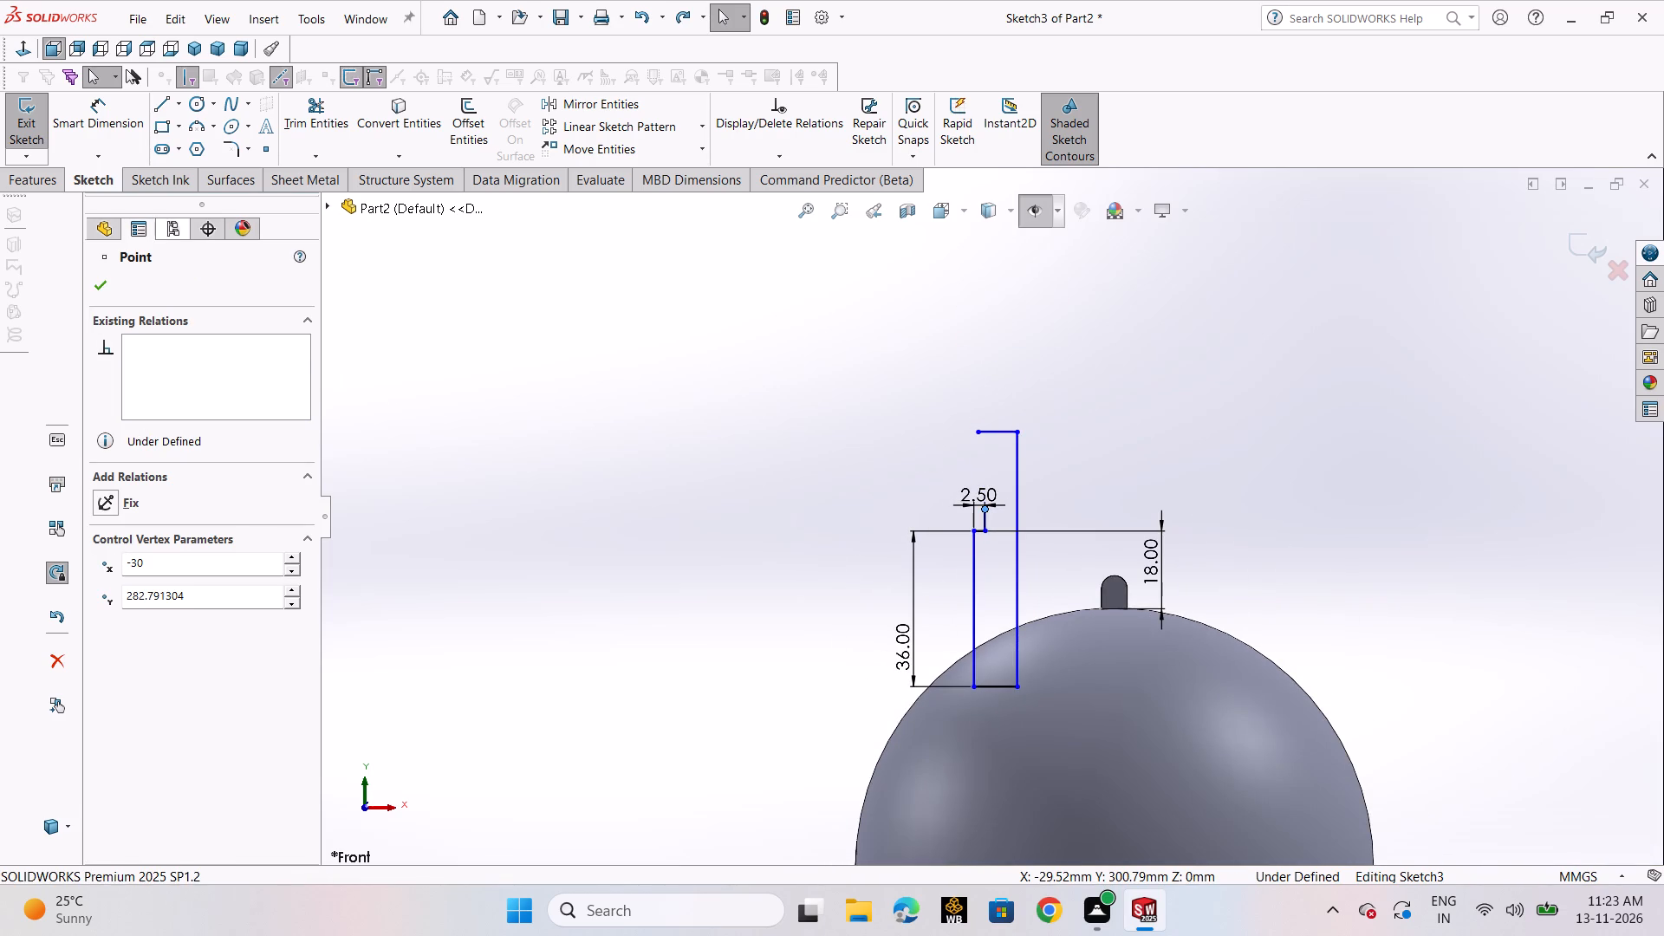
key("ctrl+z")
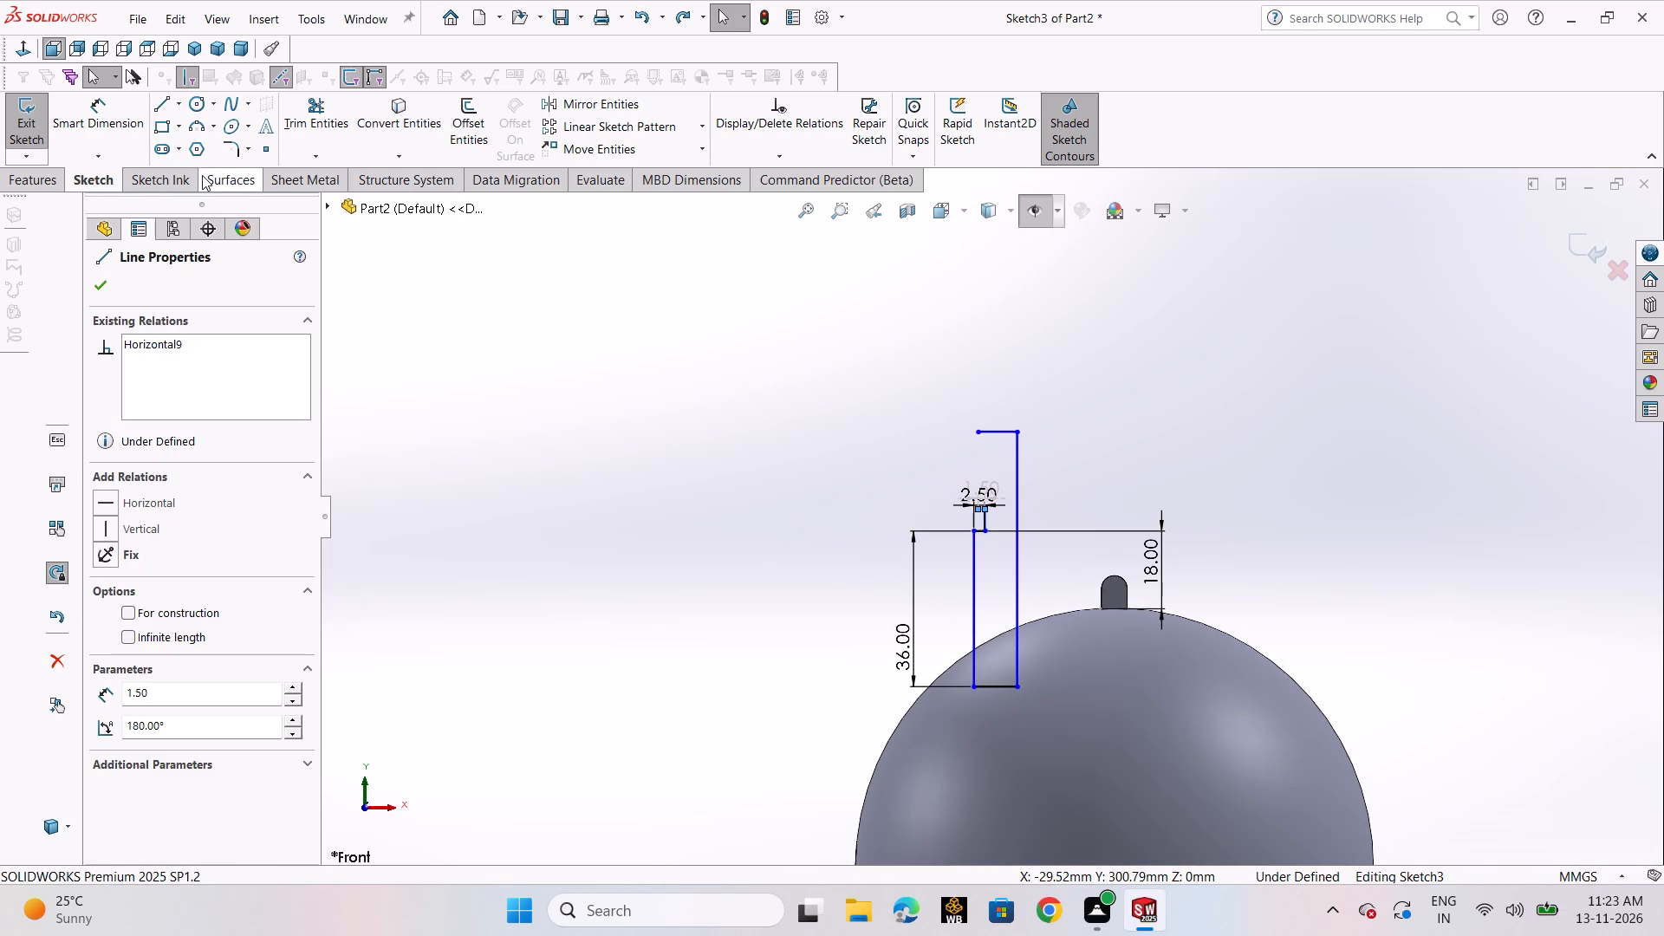
Draw a vertical line about 20.9 mm long from the short vertical's upper end to just past the profile's top line.
scroll(651, 258, "down", 5)
scroll(1342, 934, "up", 6)
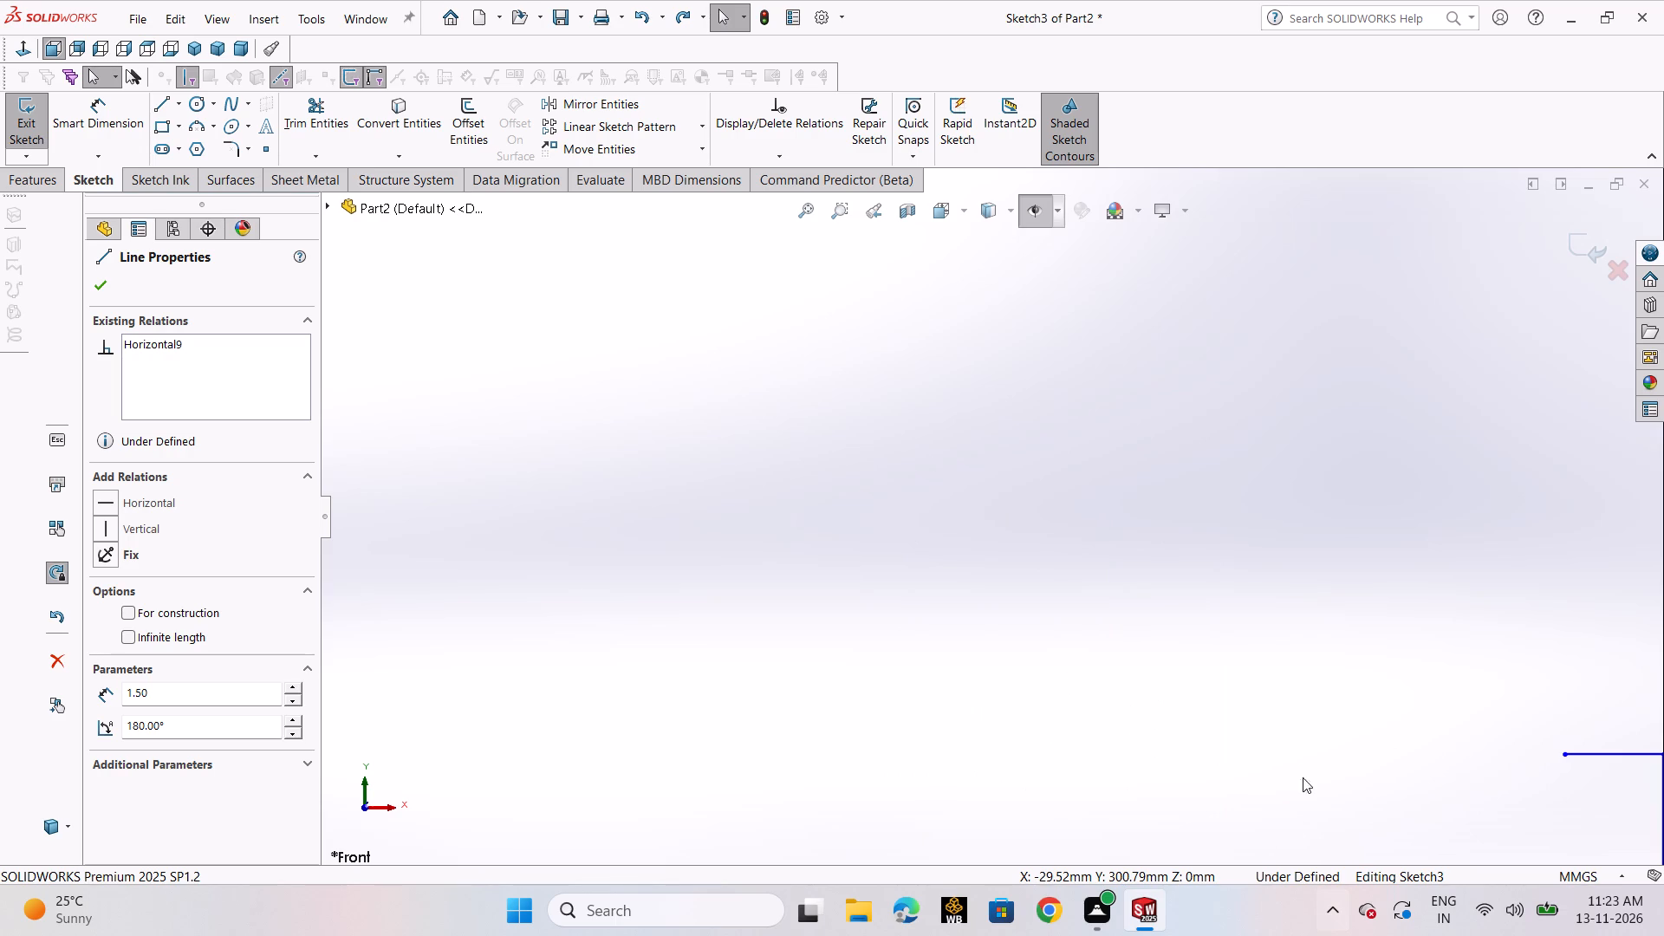
scroll(1325, 751, "up", 6)
scroll(1181, 634, "down", 5)
scroll(1121, 678, "down", 3)
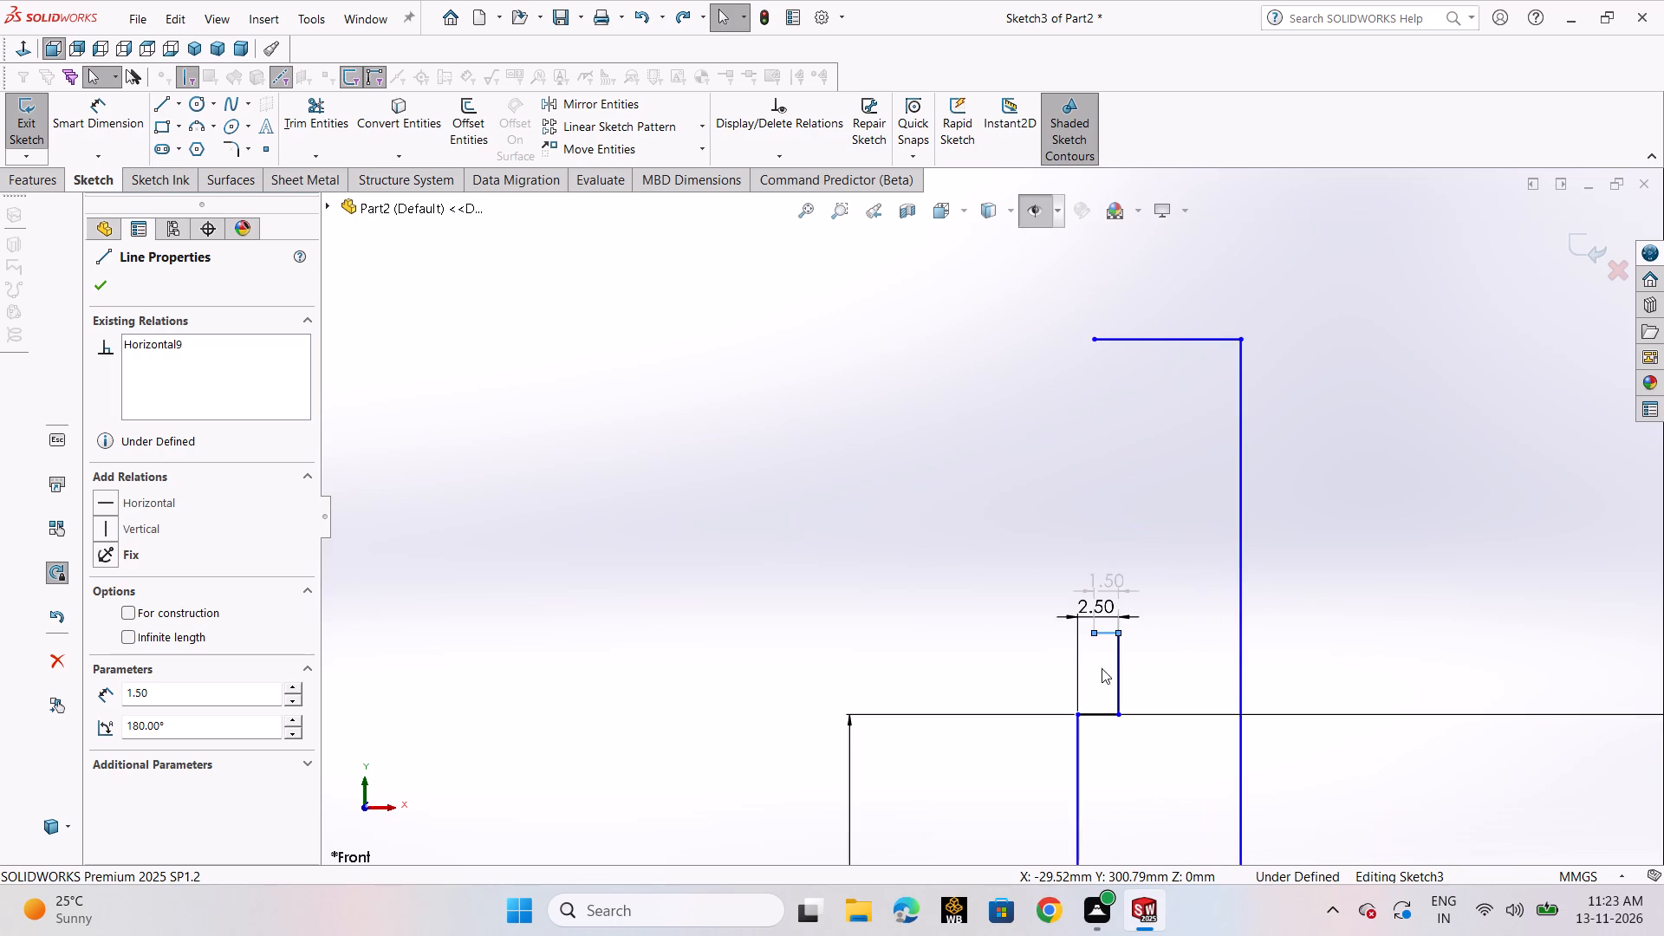
left_click(167, 105)
left_click(172, 123)
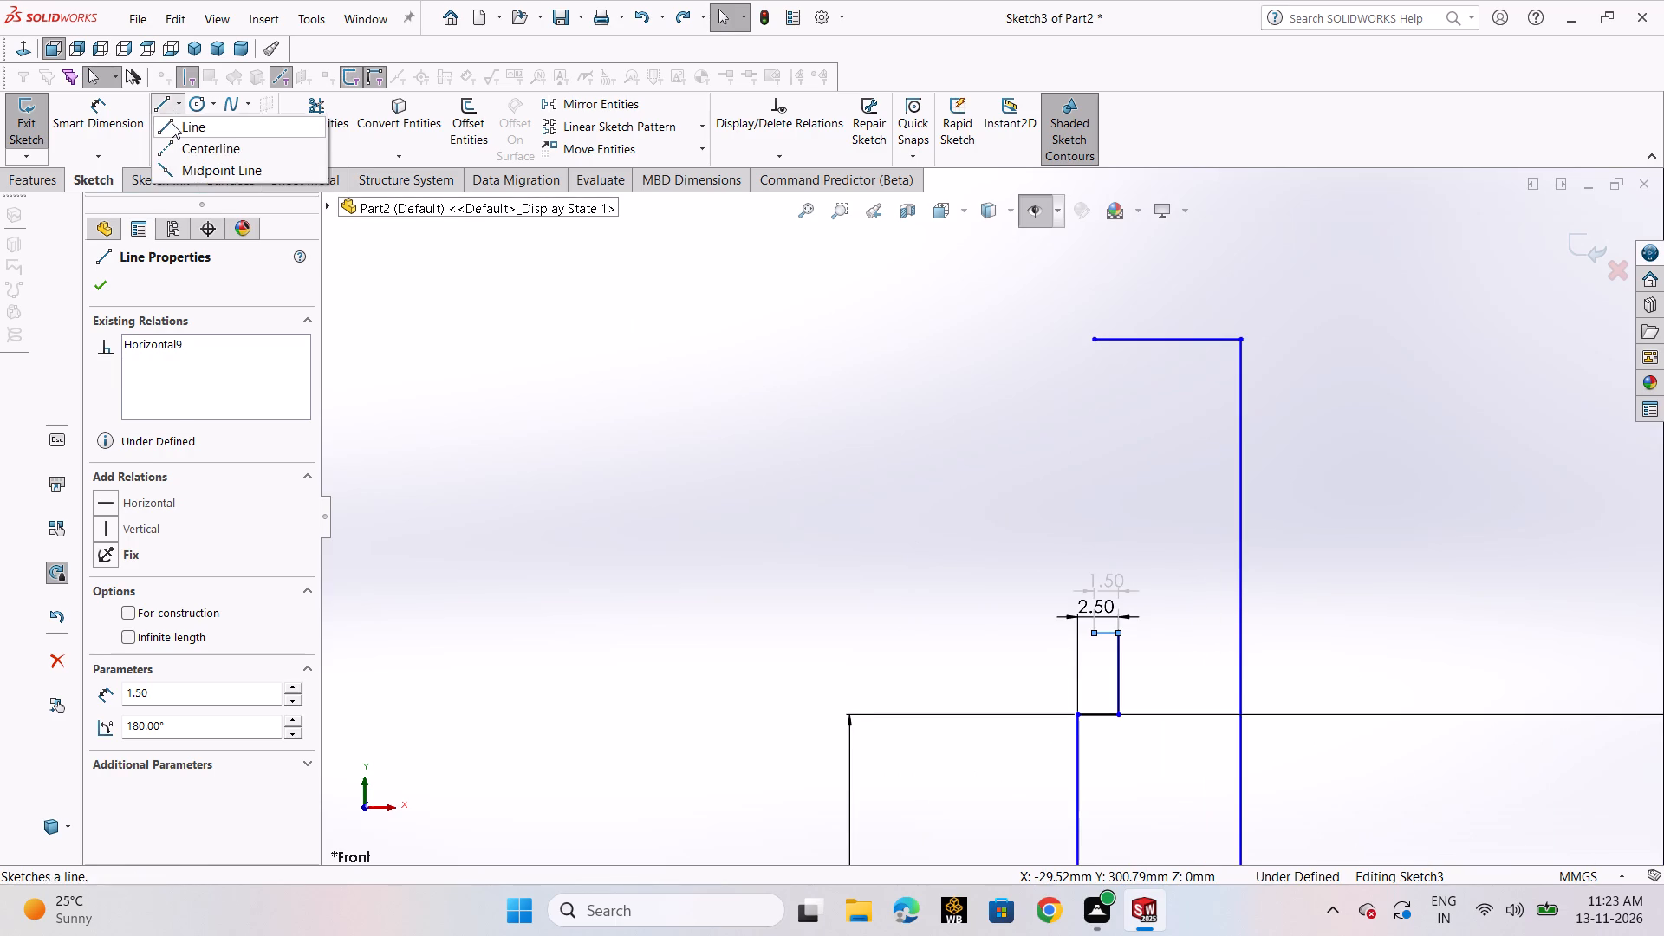
left_click(1115, 632)
left_click(1115, 292)
right_click(1115, 292)
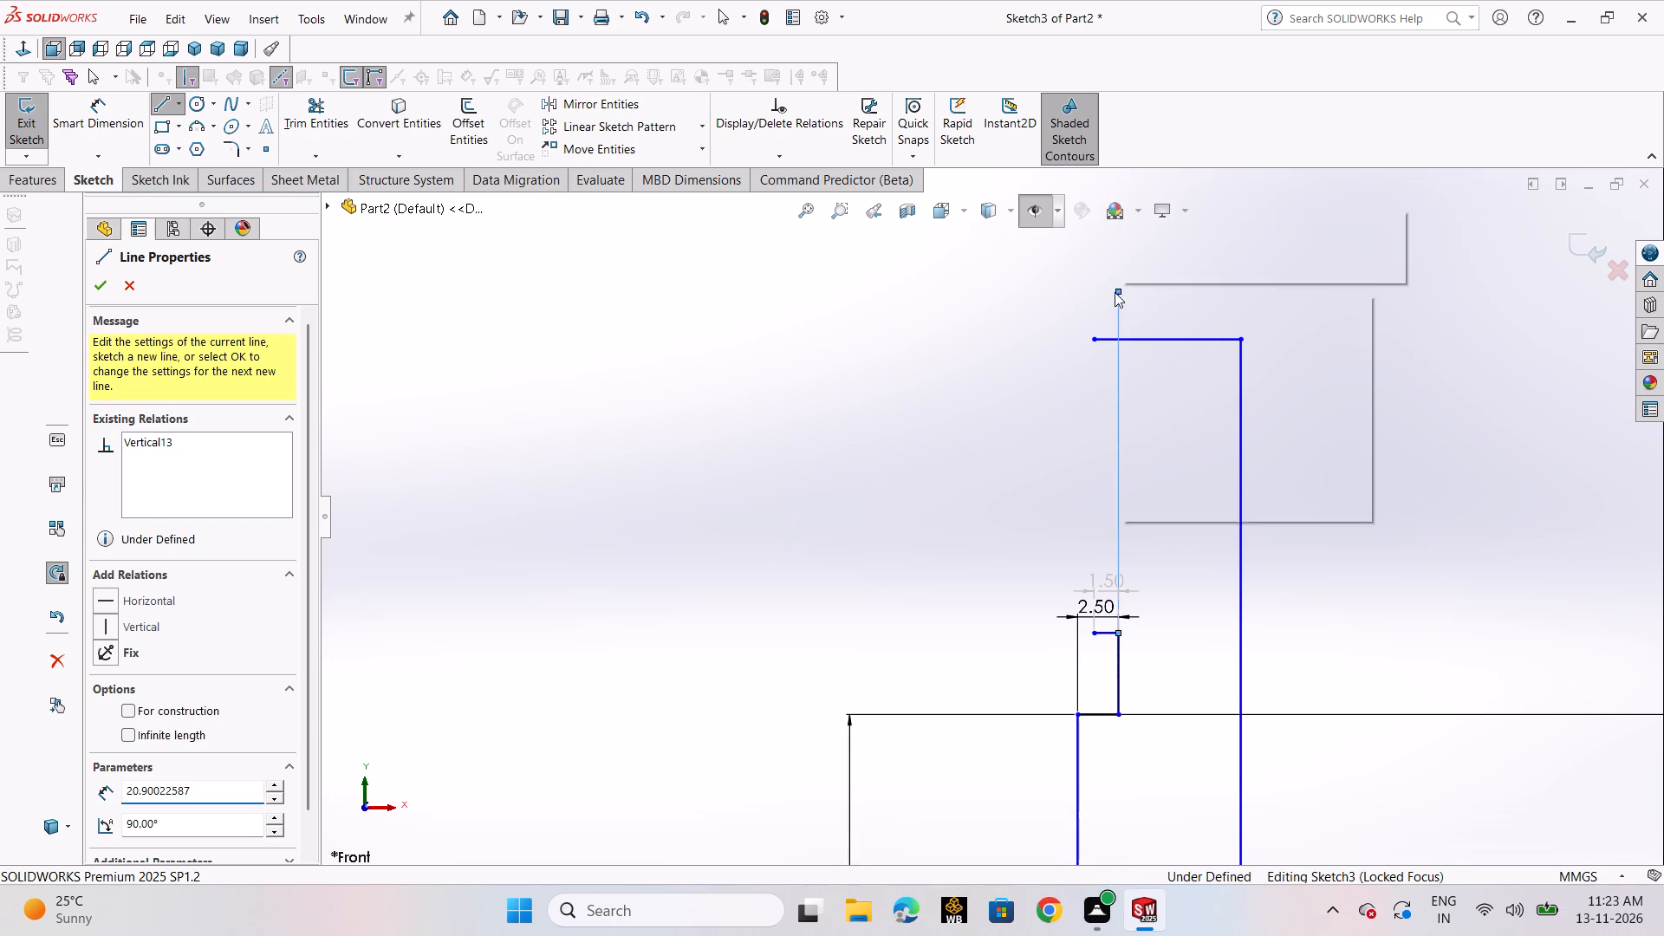
left_click(1140, 303)
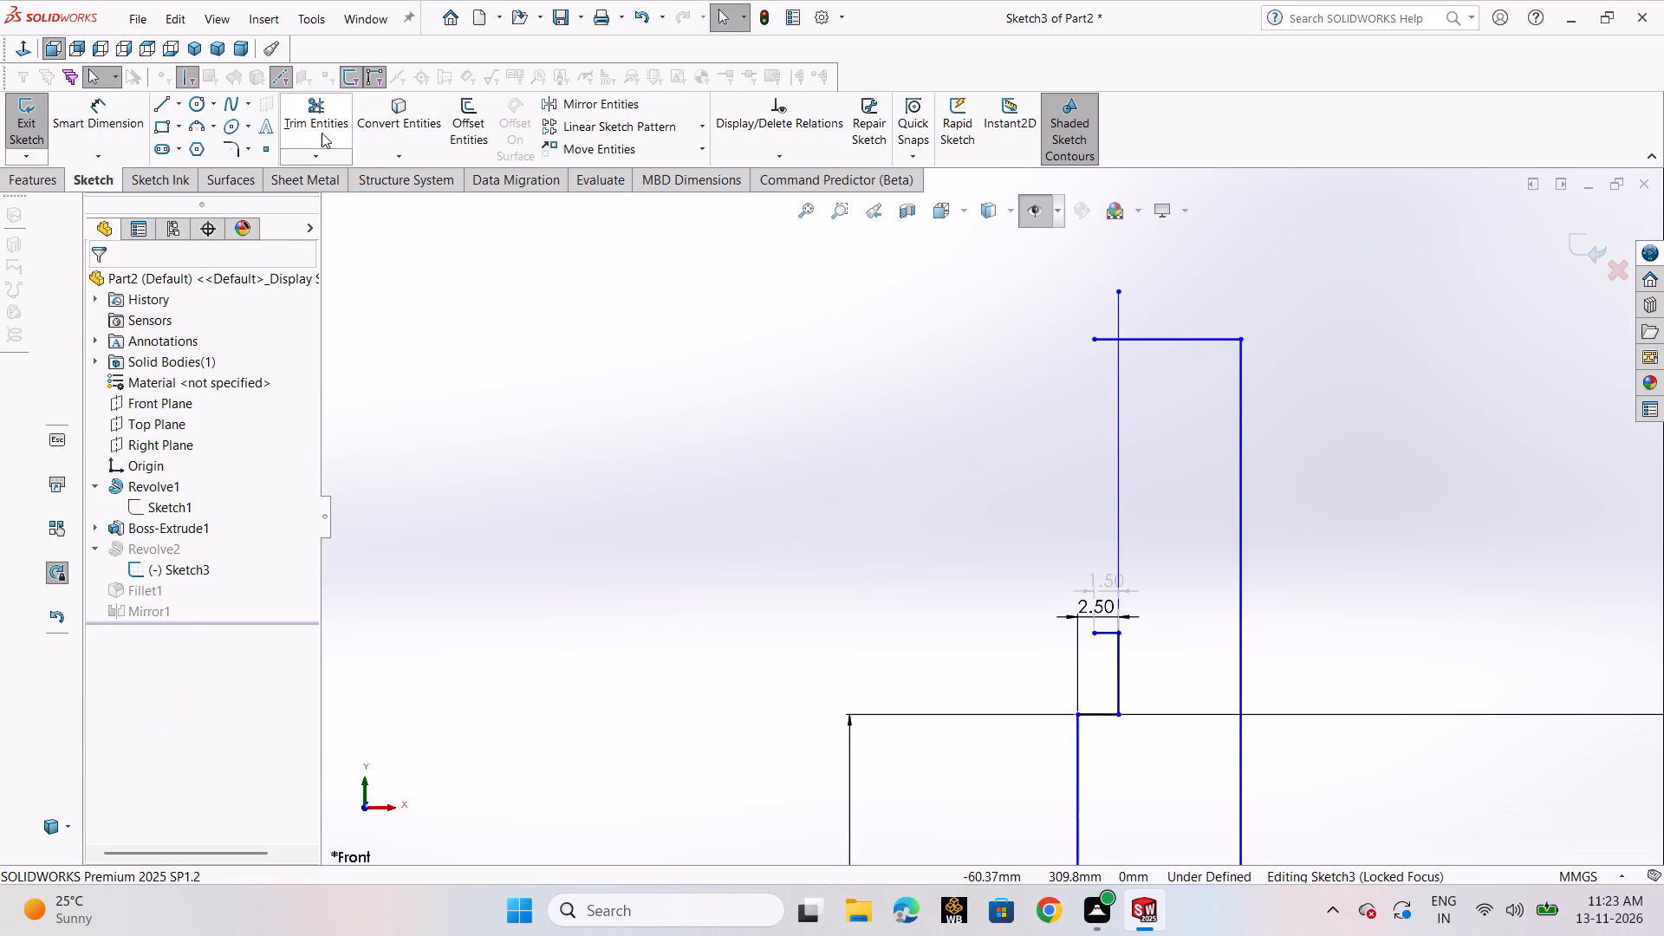
Power-trim the top line's overhang, the 1.5 mm ledge line and the vertical's excess above the top line, then exit the sketch.
left_click(322, 132)
left_click_drag(1105, 306, 1104, 357)
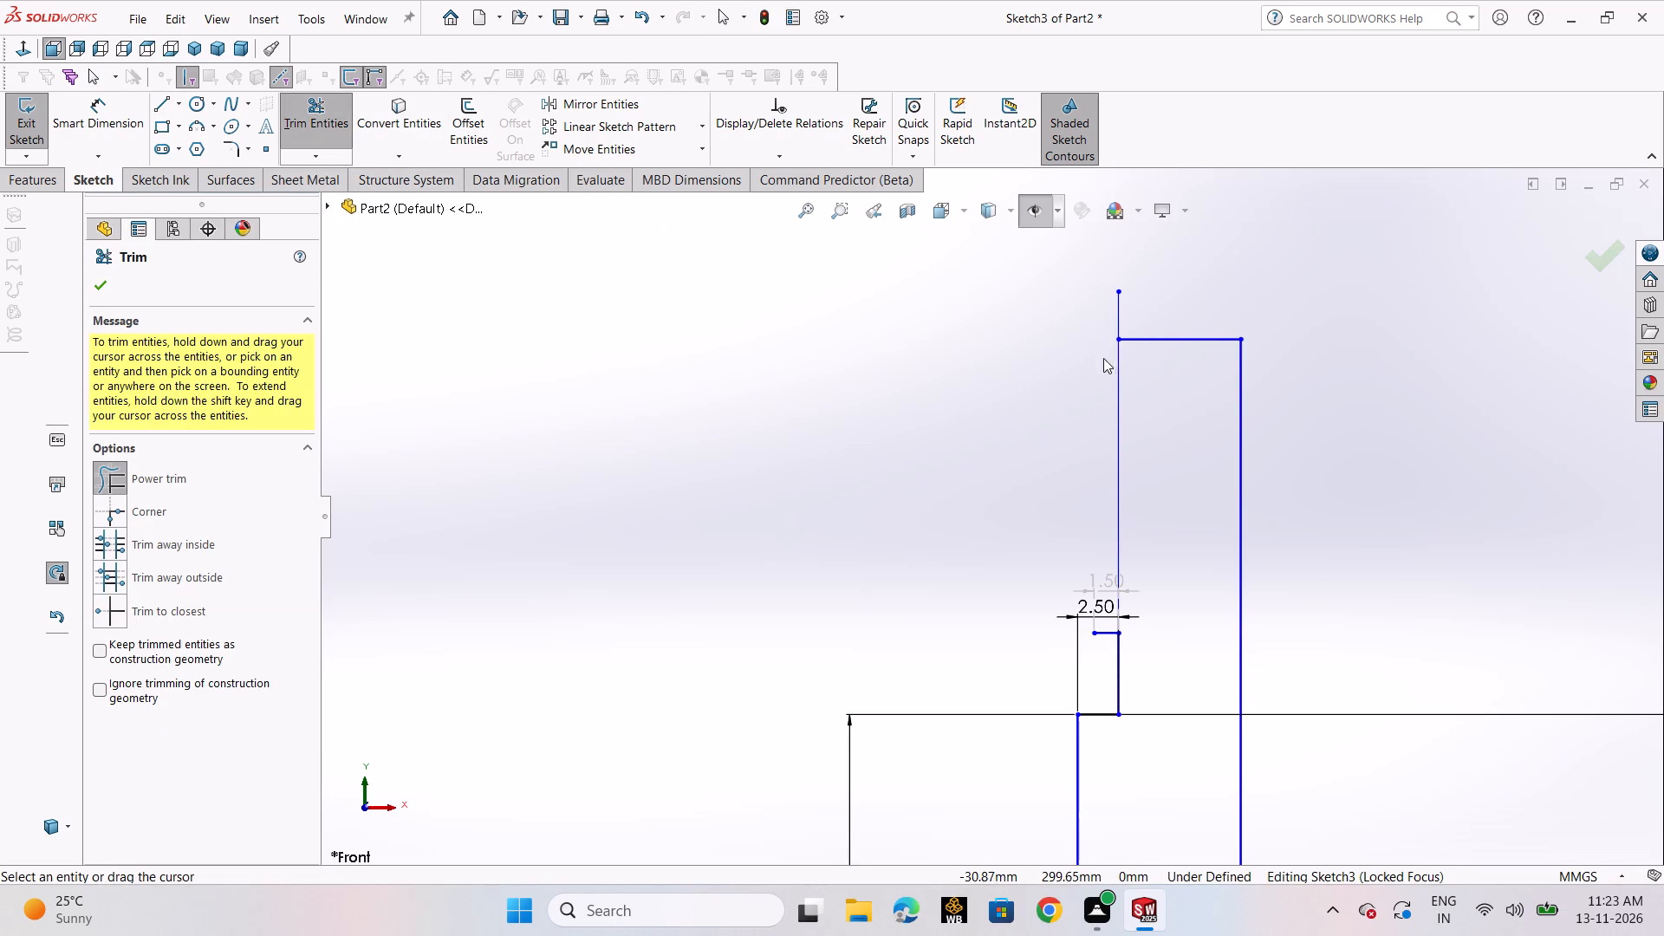
scroll(1083, 538, "down", 4)
left_click_drag(1102, 654, 1095, 725)
scroll(1093, 725, "up", 9)
scroll(1024, 515, "down", 4)
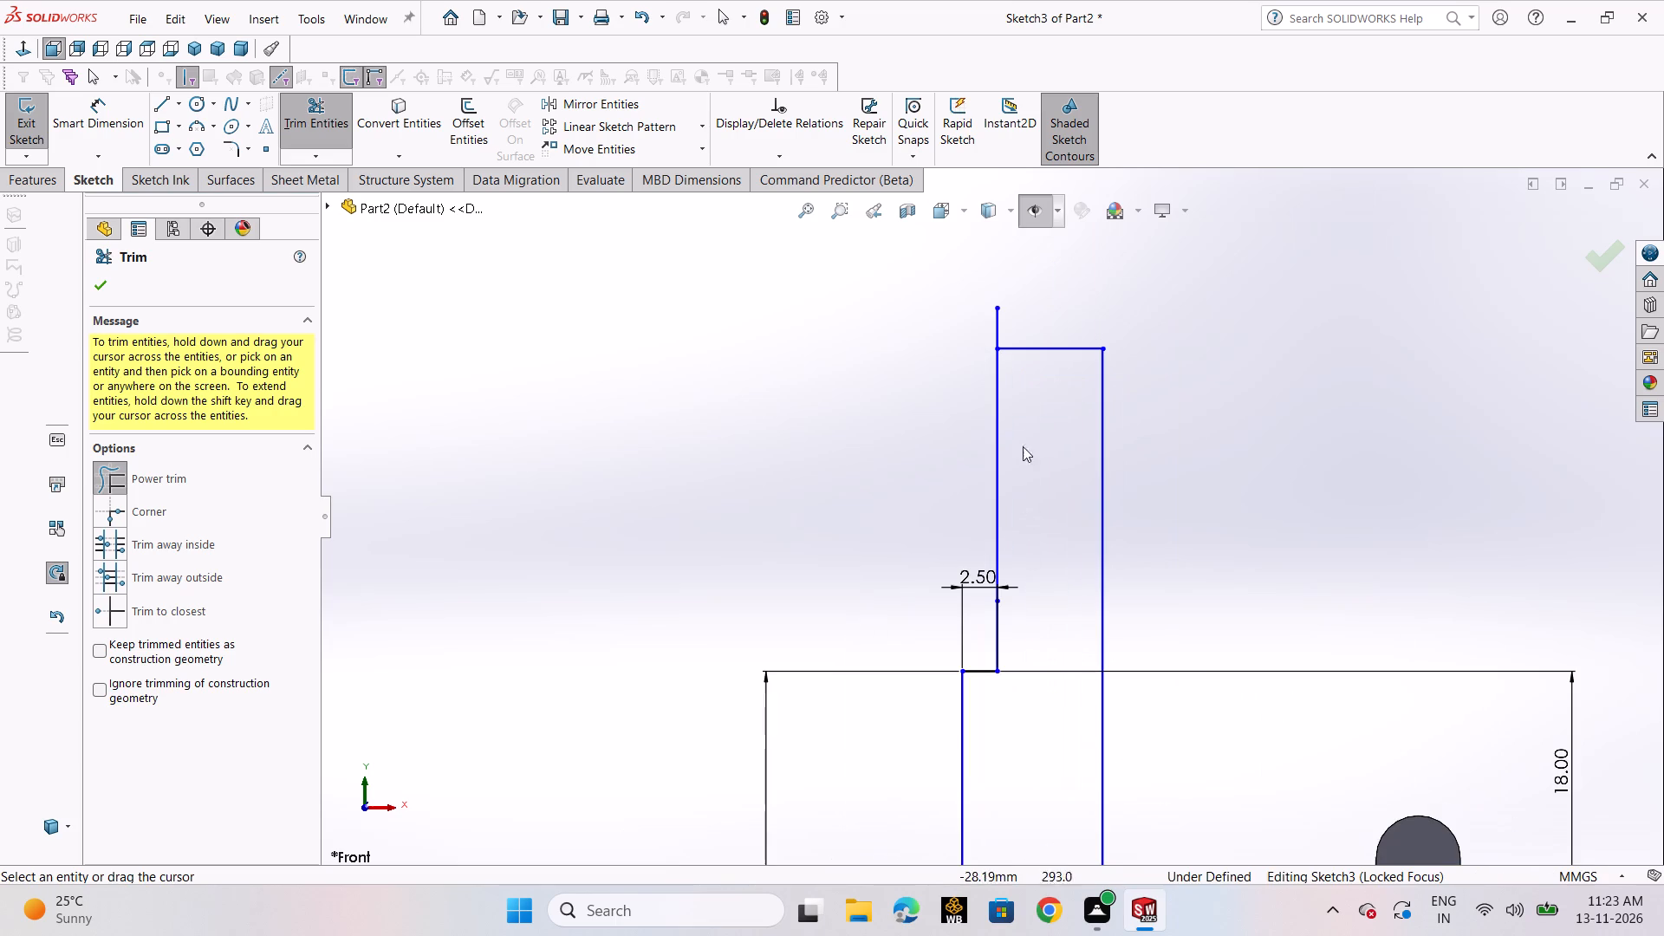
left_click_drag(1018, 329, 953, 331)
scroll(1070, 610, "up", 2)
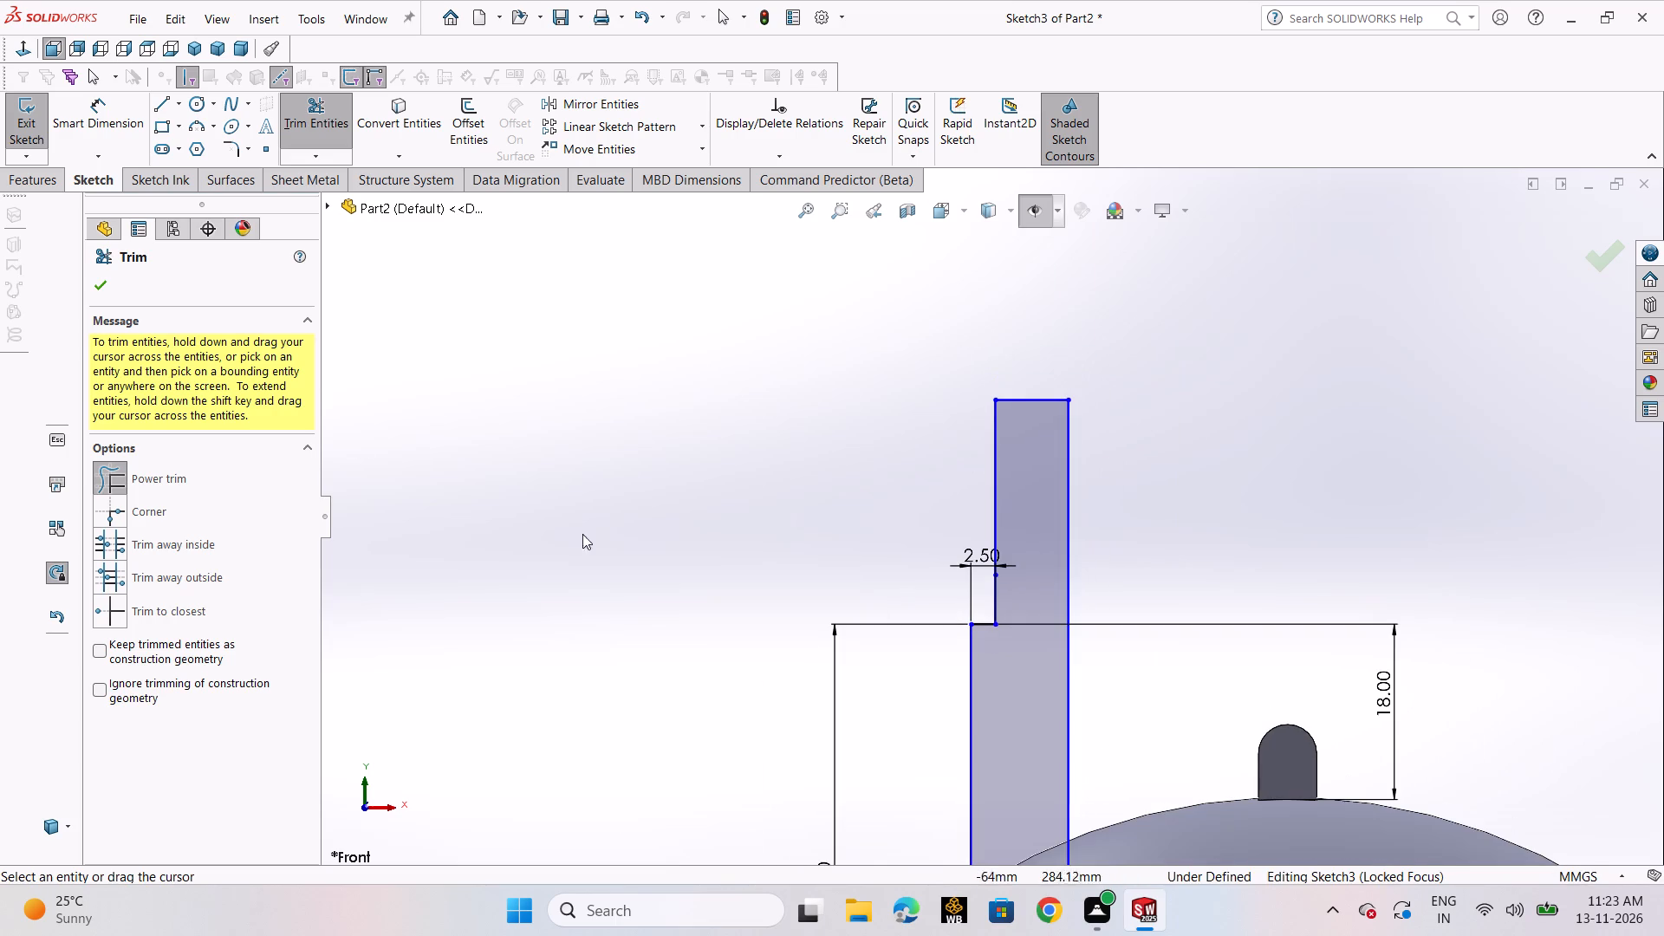
left_click(101, 286)
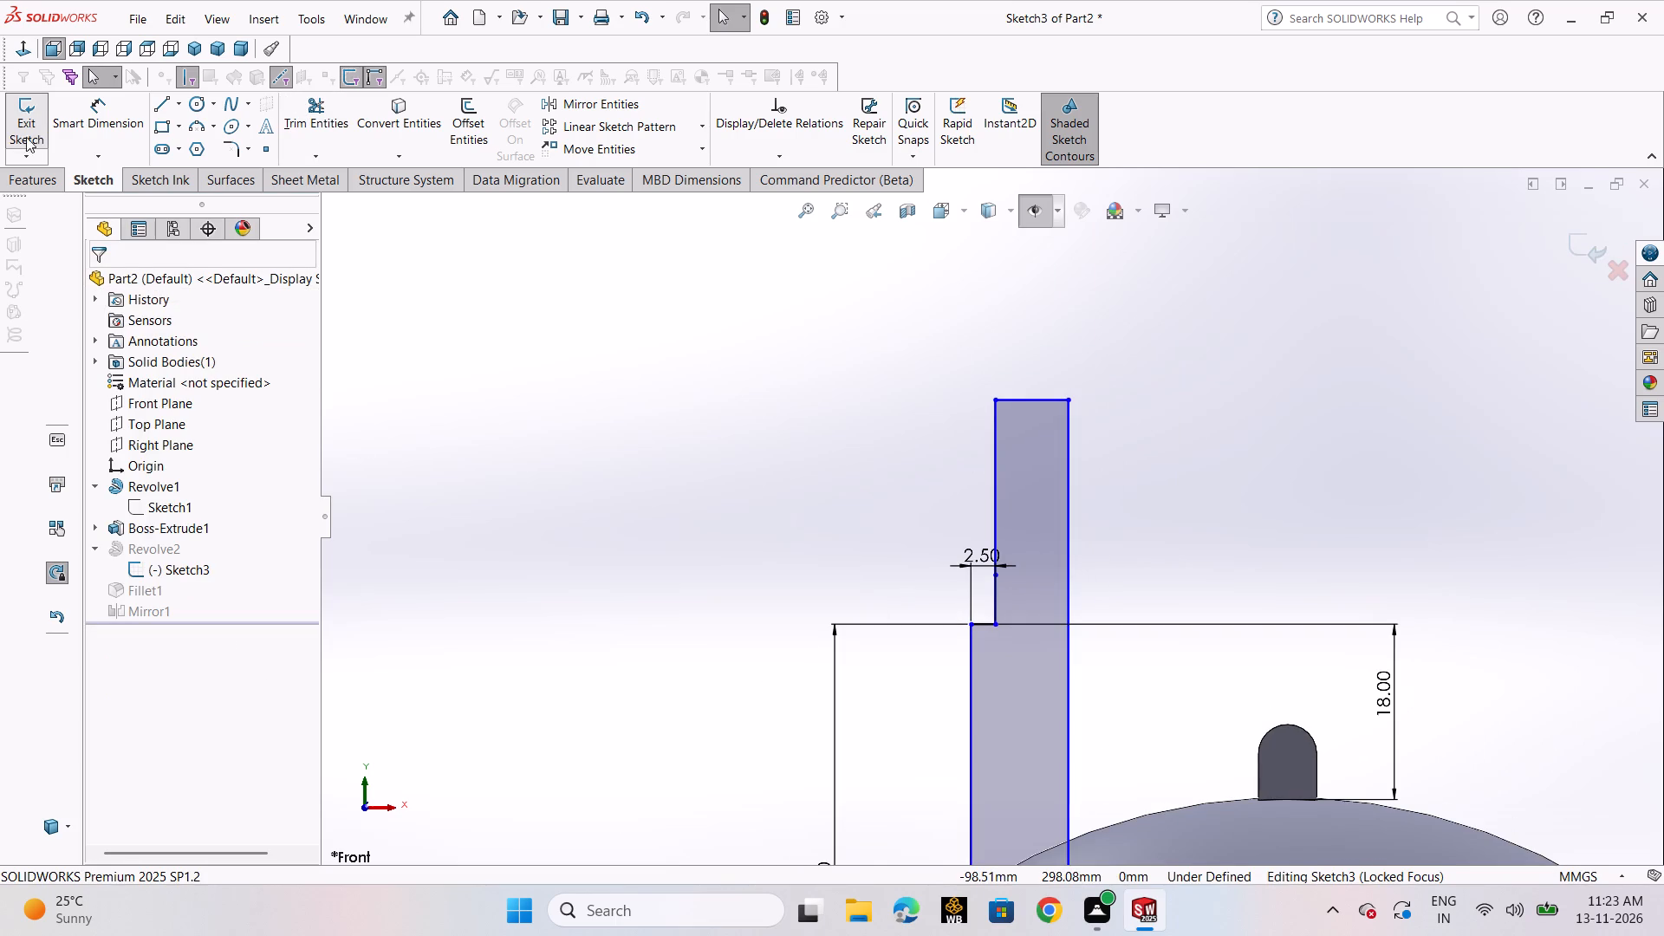
left_click(23, 128)
scroll(790, 521, "up", 7)
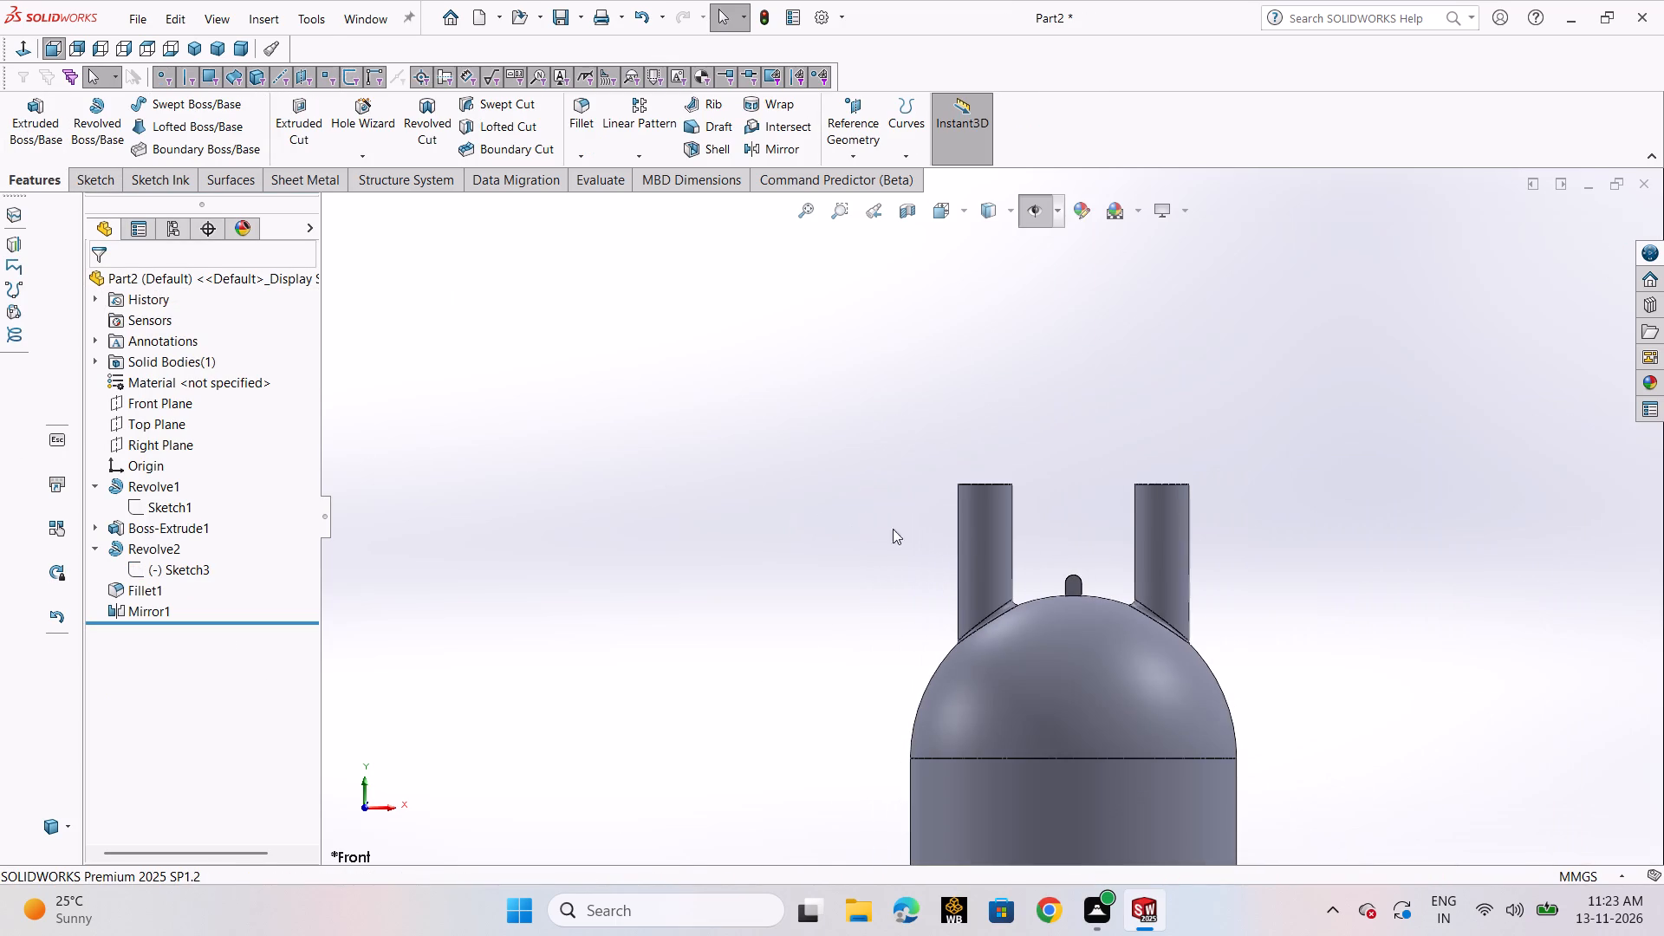
middle_click_drag(1264, 596, 1229, 597)
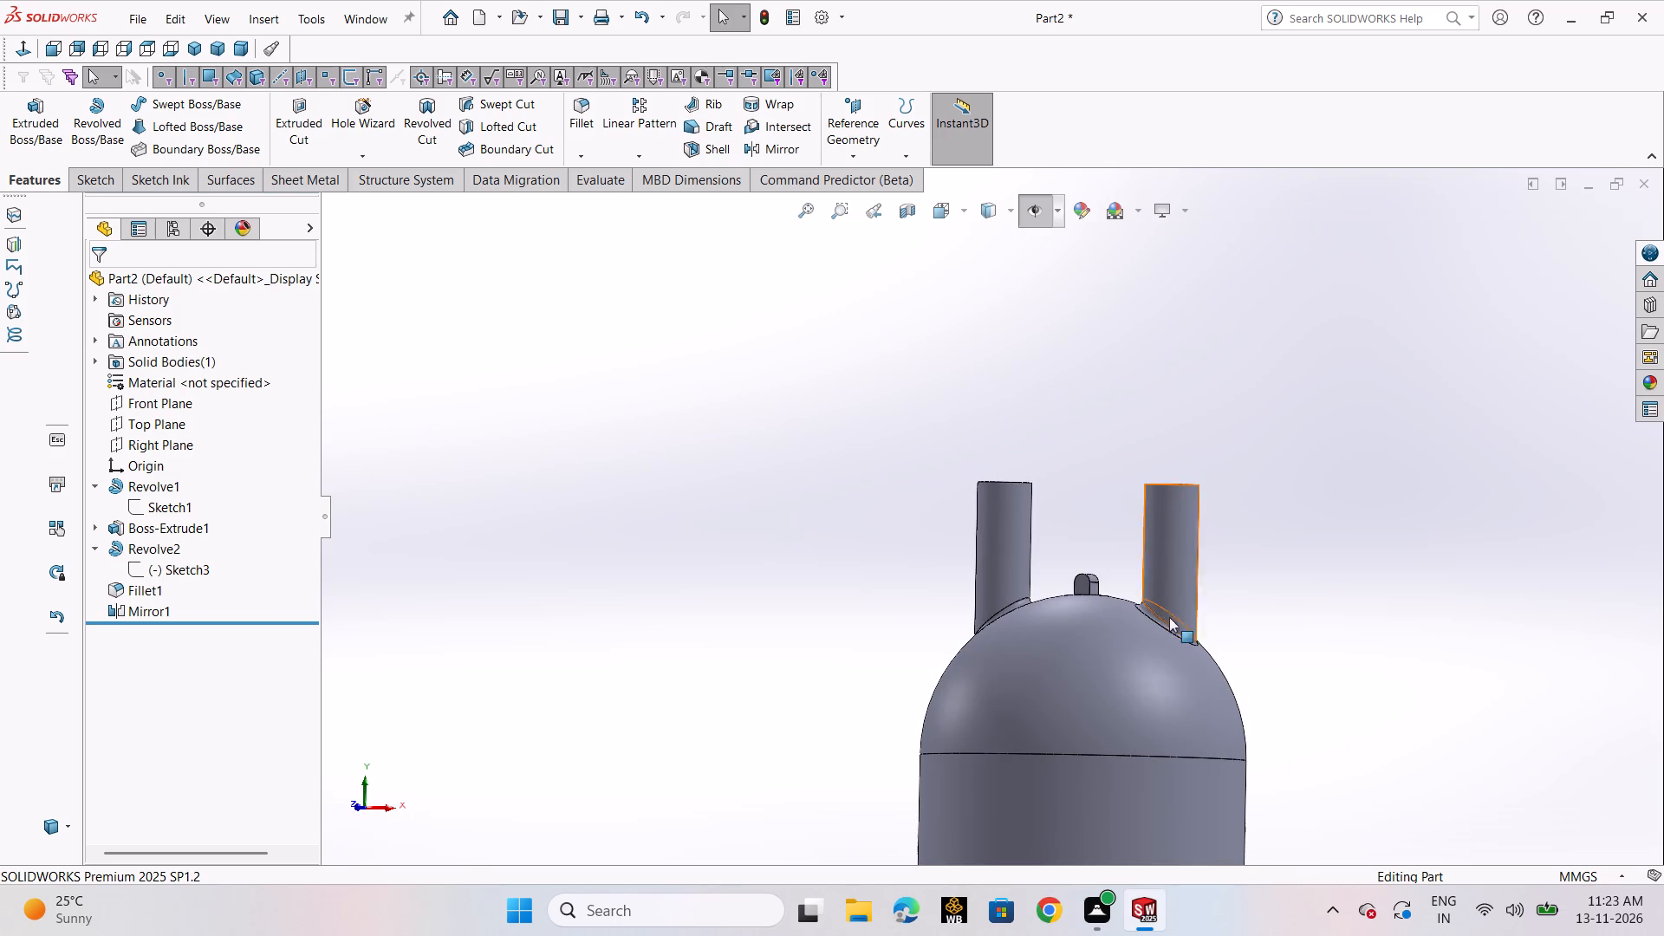
Reopen the side cylinder's revolve sketch for editing and try undoing the last two actions.
left_click(177, 573)
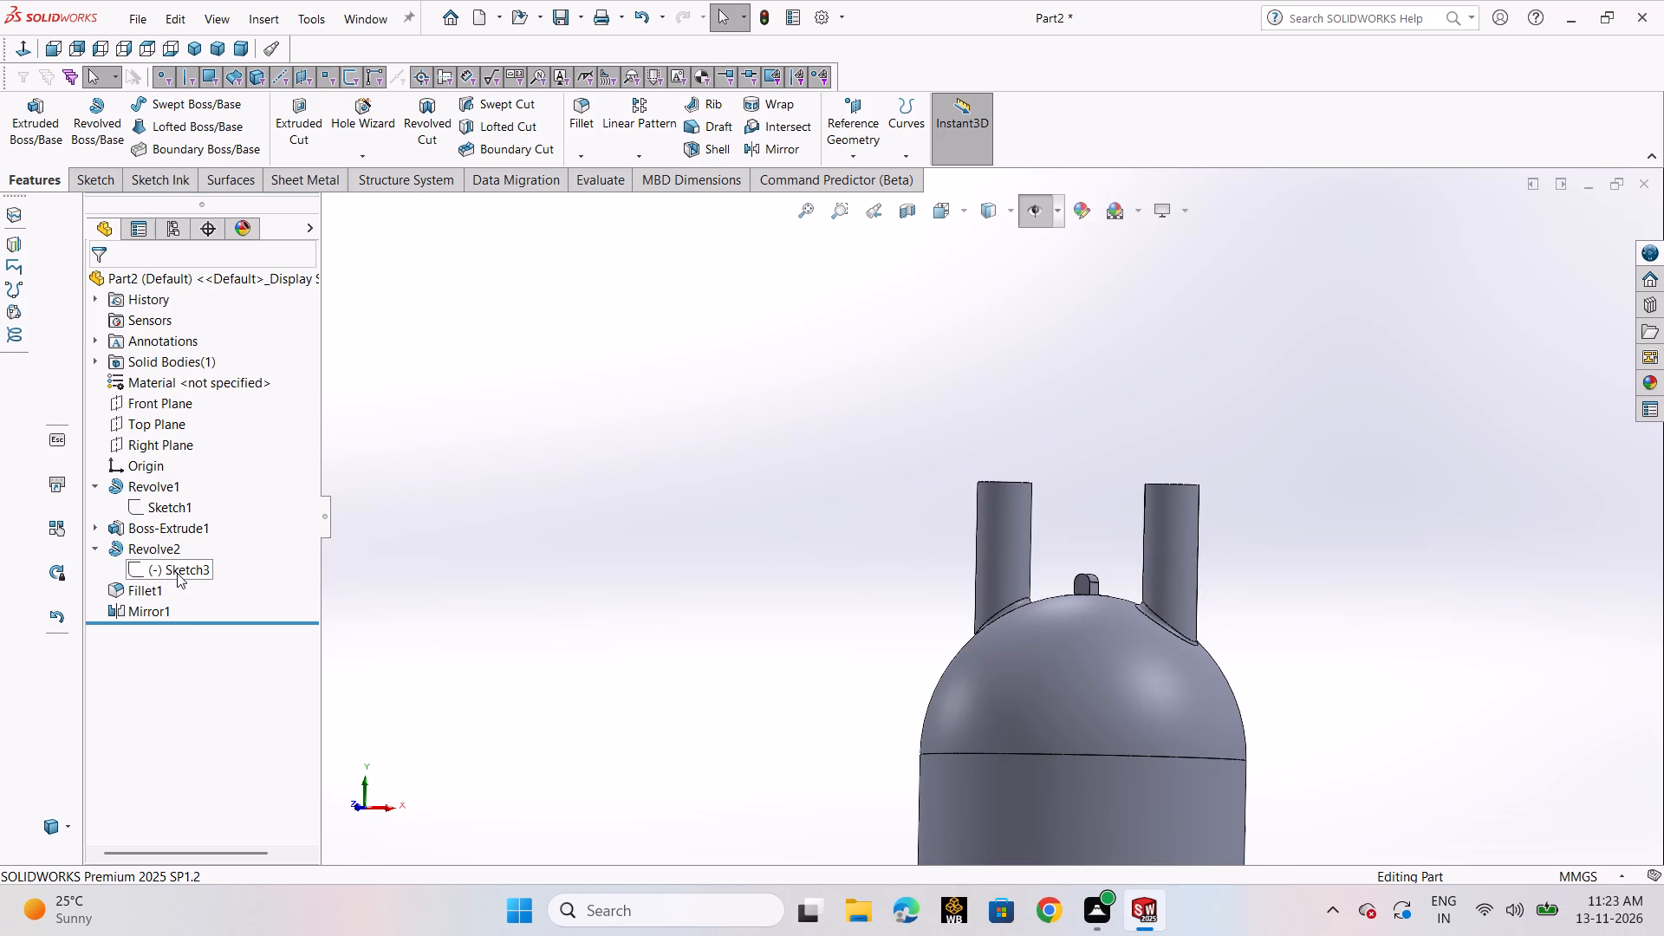
left_click(199, 504)
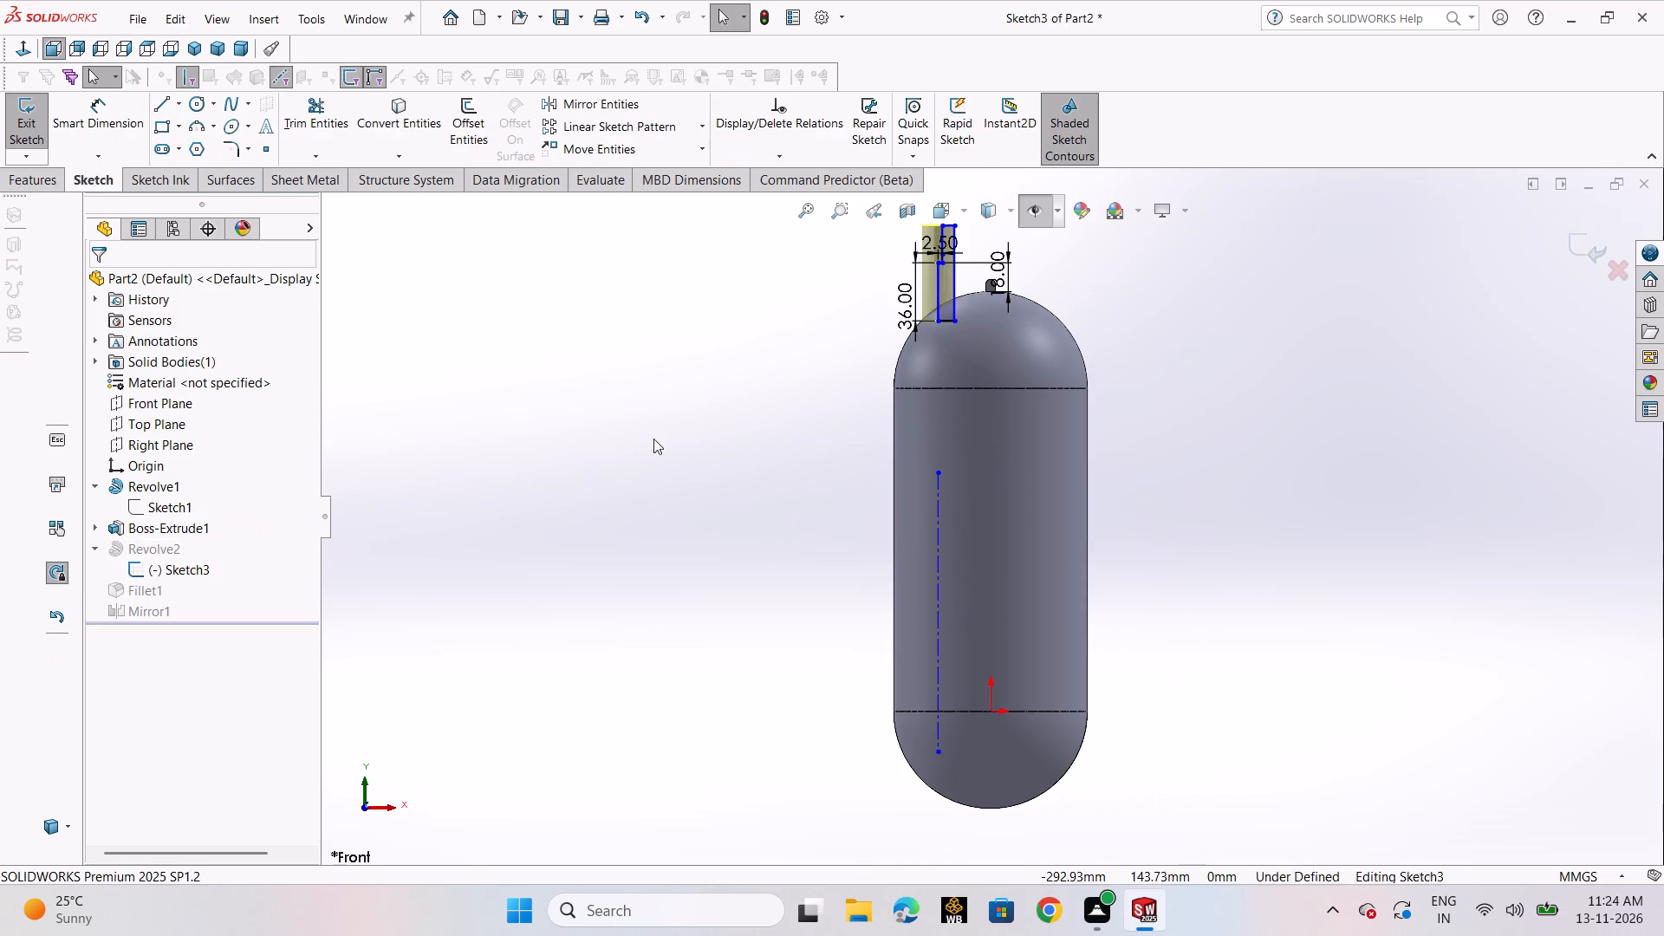
scroll(913, 296, "down", 3)
scroll(989, 368, "down", 2)
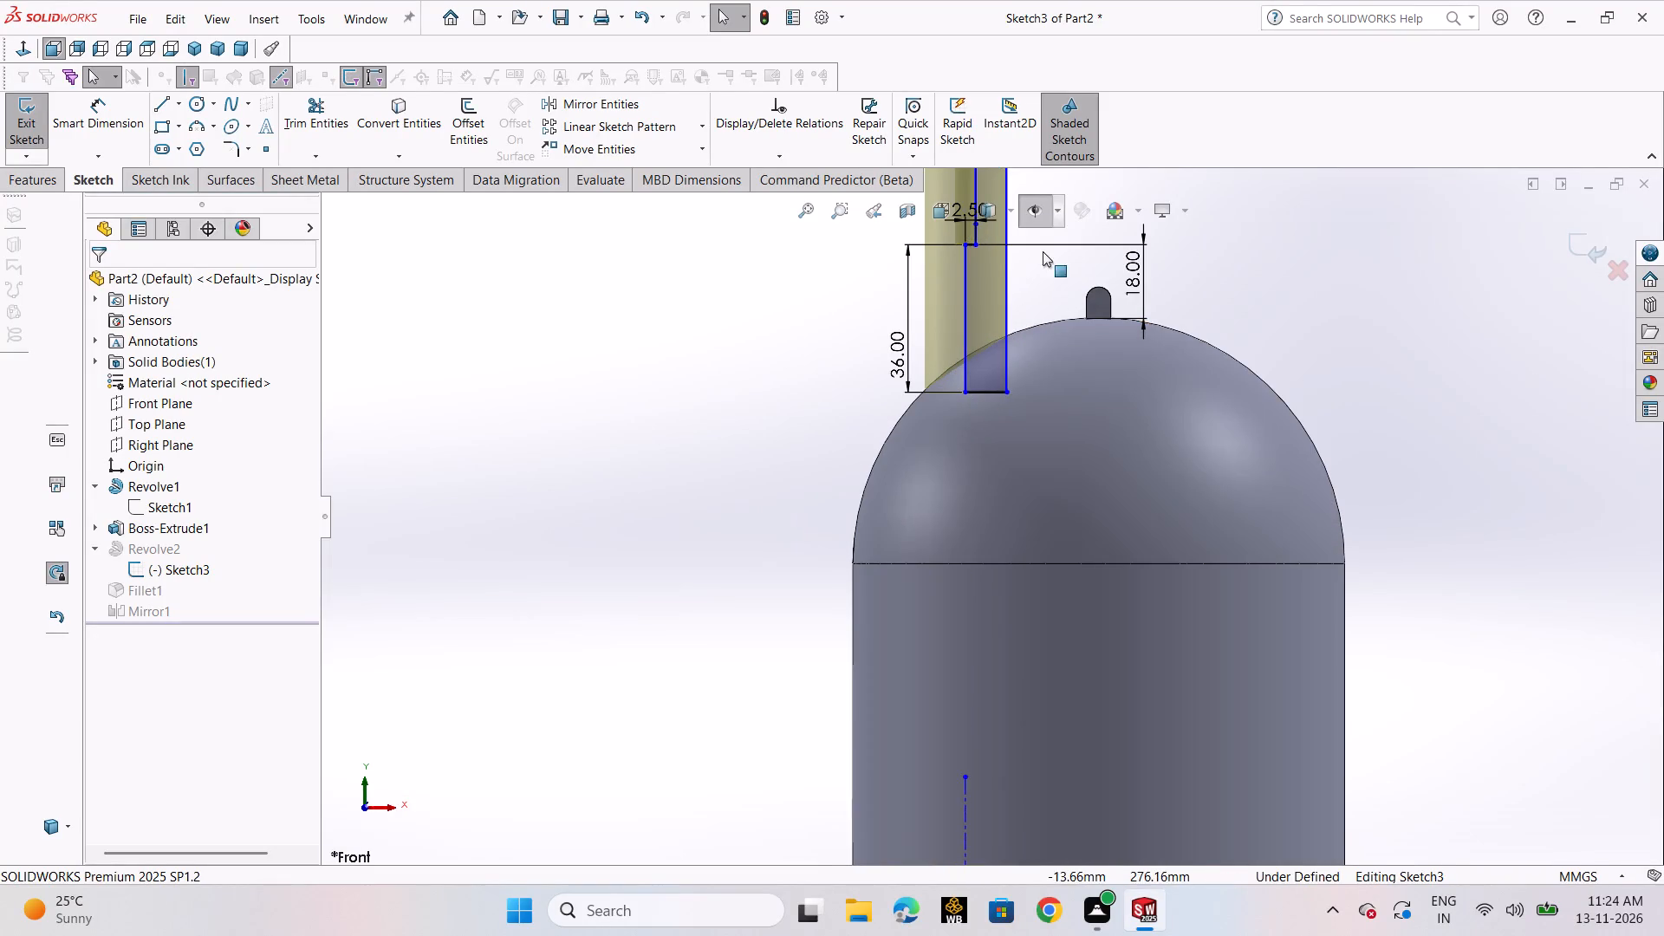
scroll(1043, 250, "up", 5)
scroll(996, 433, "down", 6)
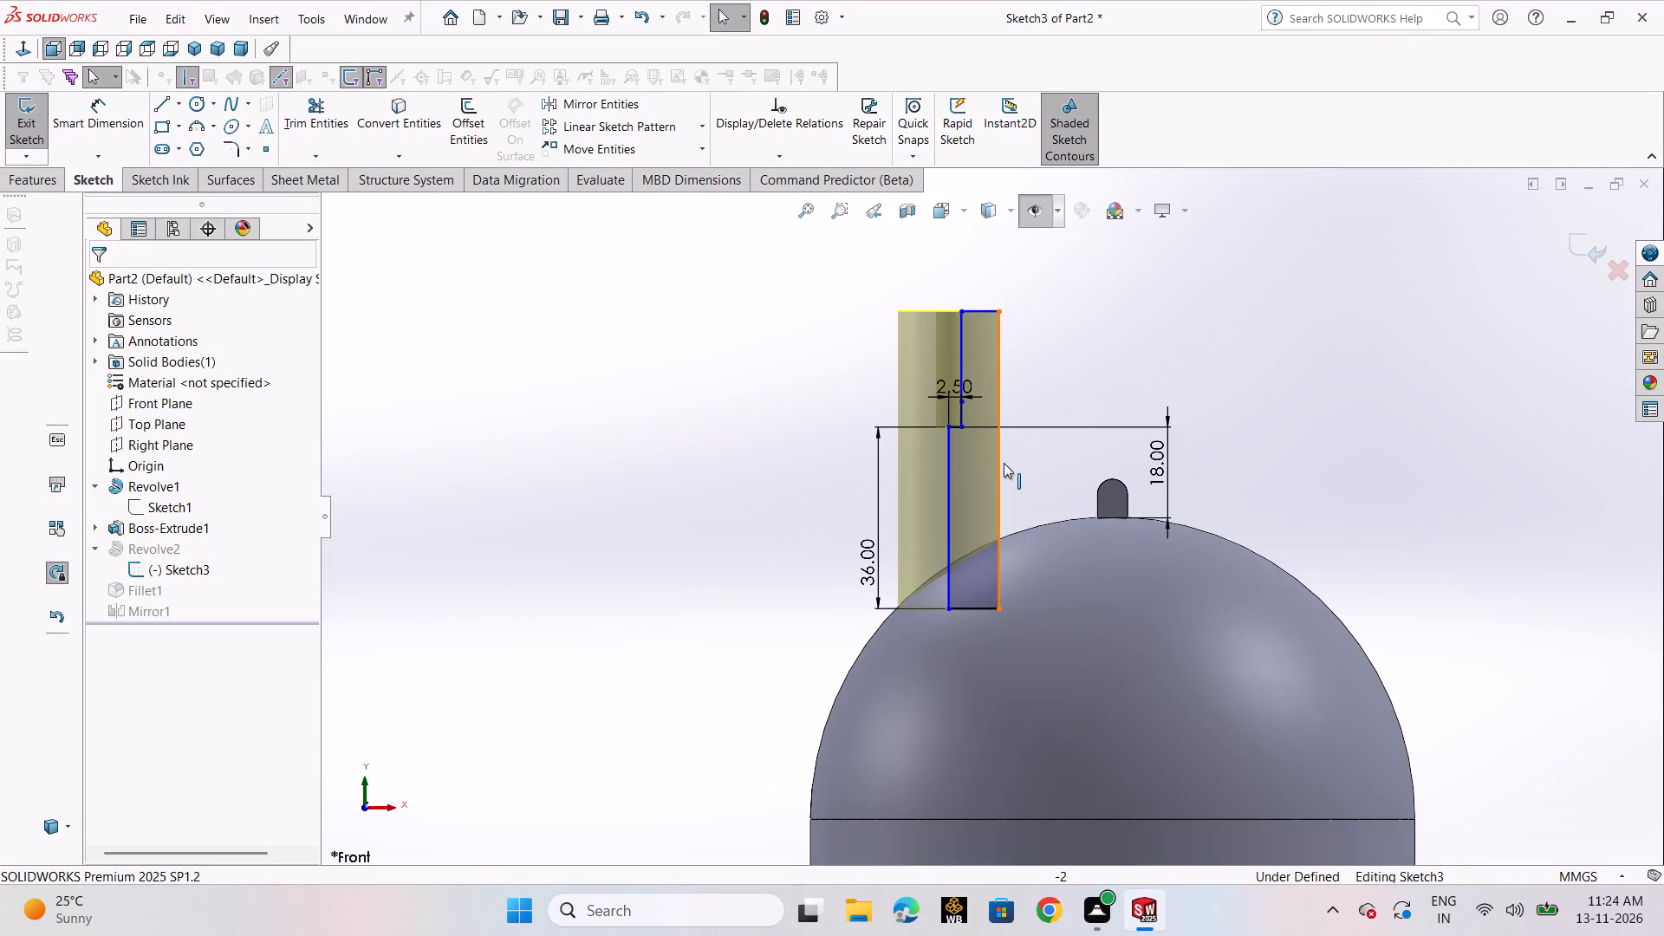
scroll(1003, 466, "down", 2)
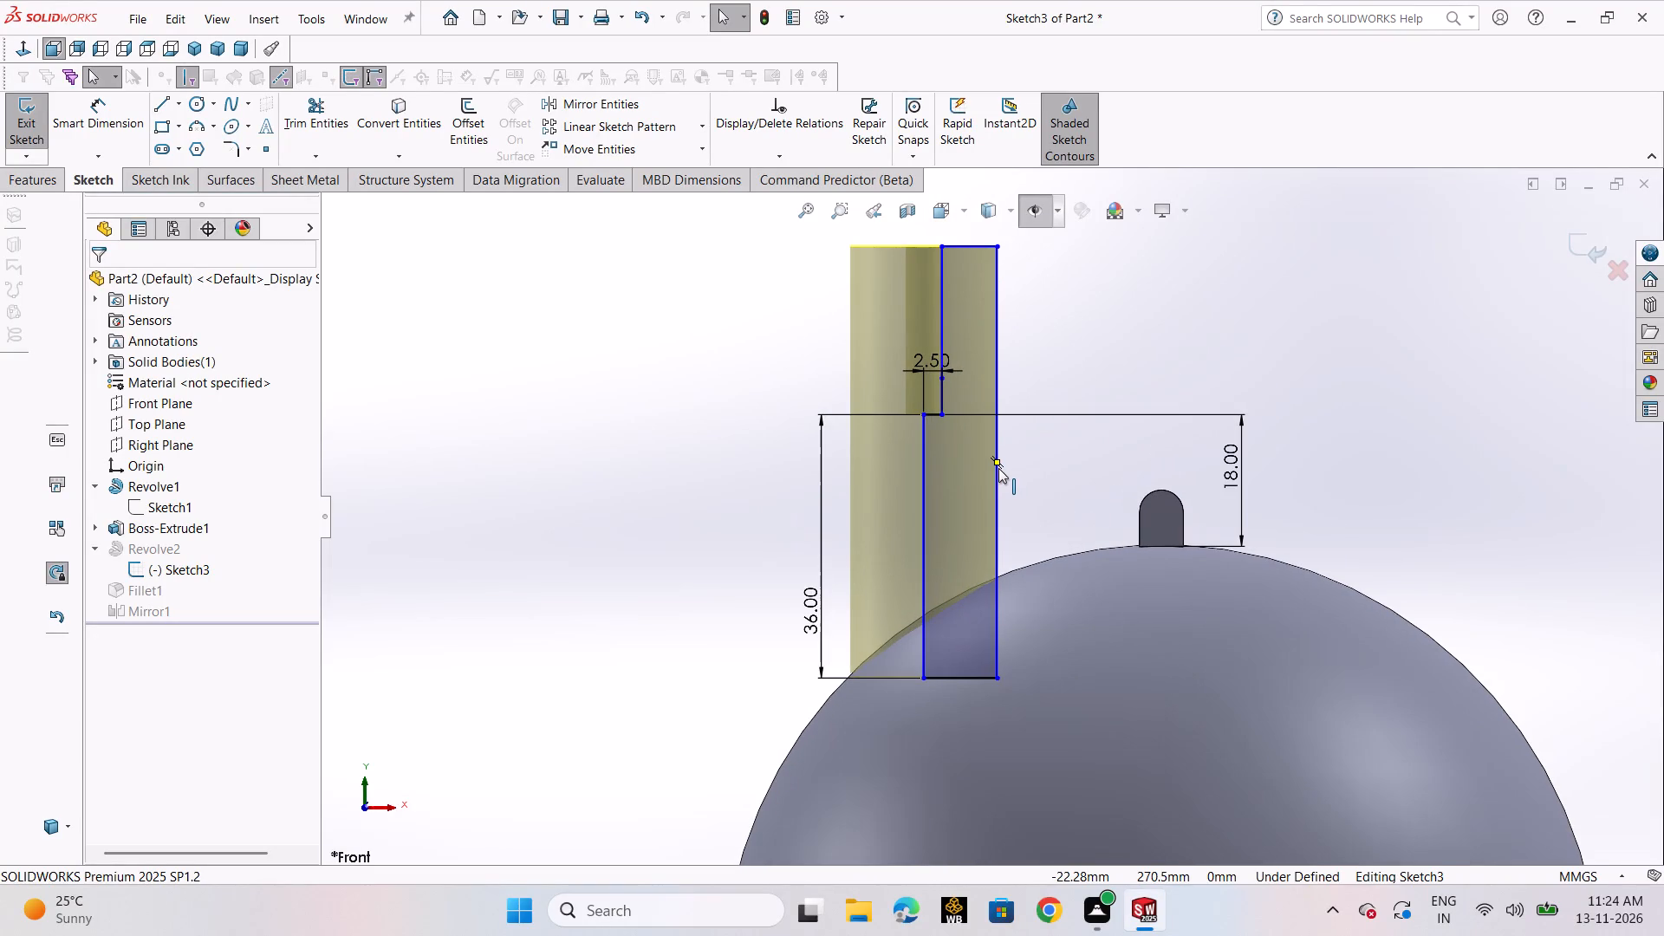
scroll(1010, 414, "down", 2)
scroll(1012, 402, "up", 3)
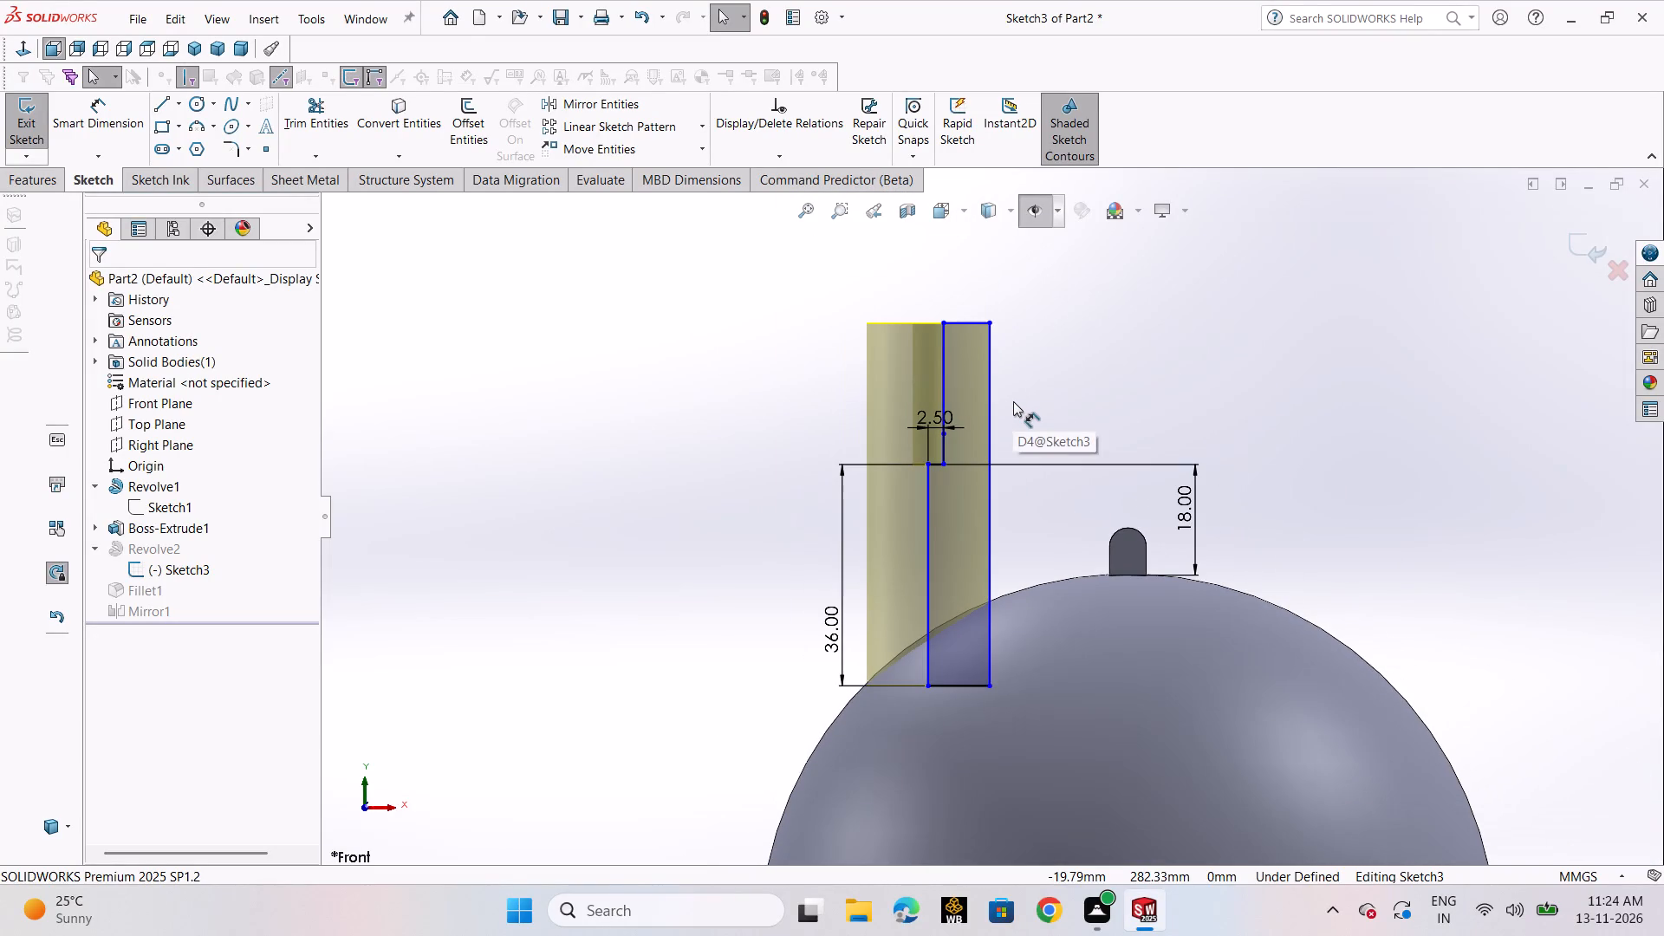
key("ctrl+z")
key("ctrl+z")
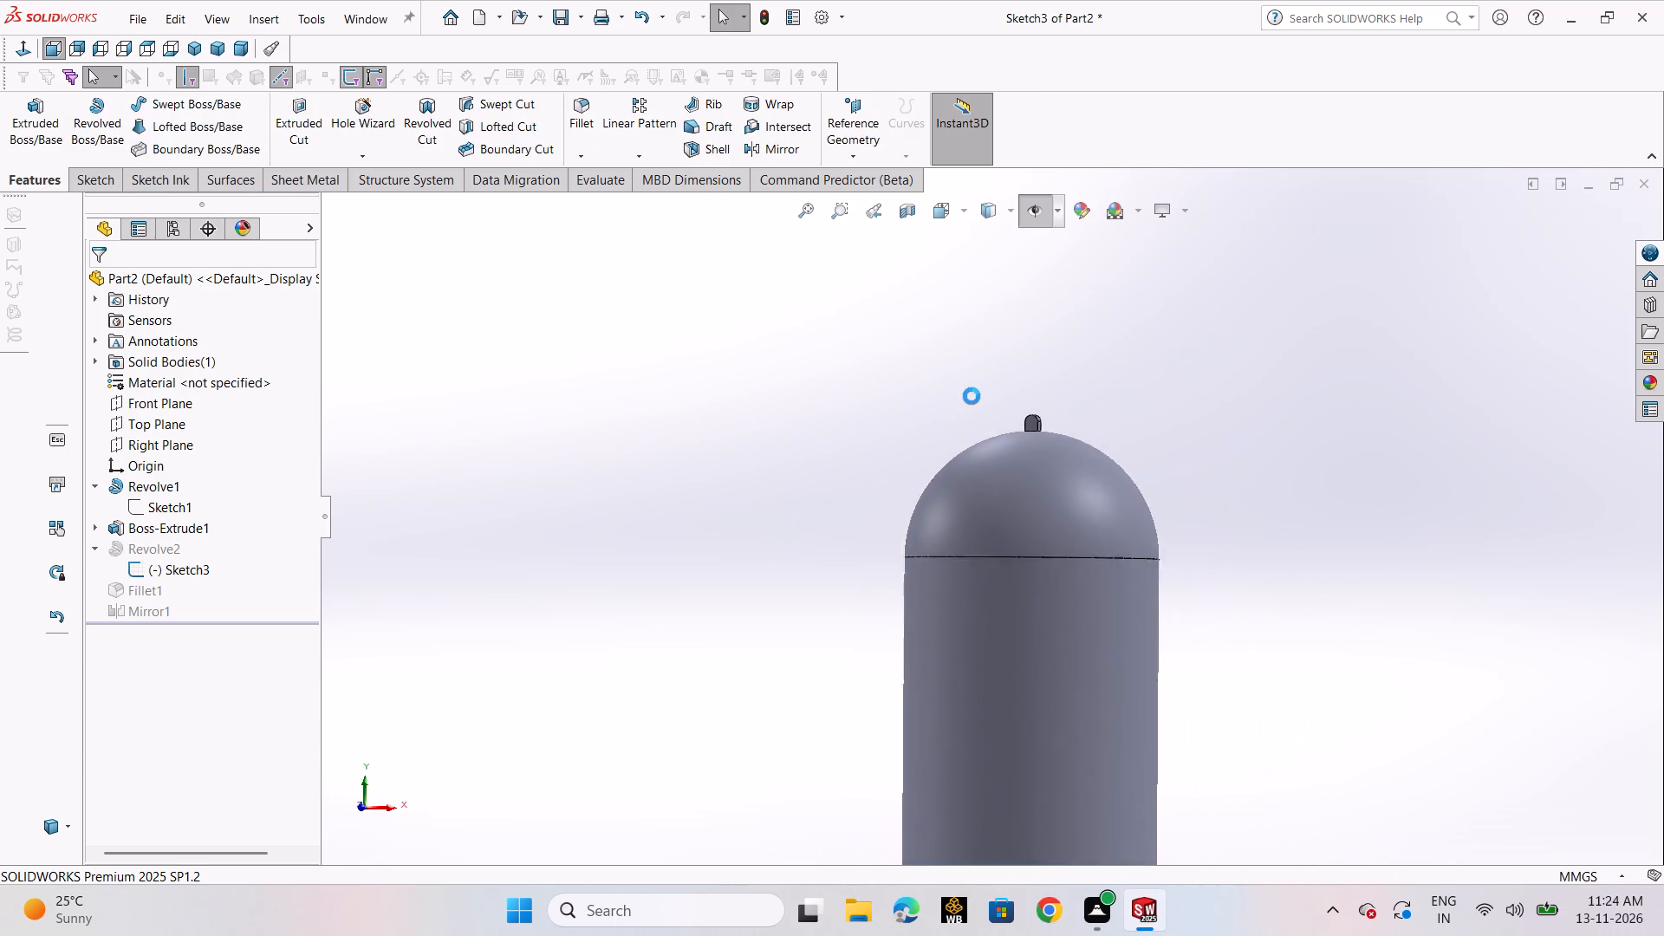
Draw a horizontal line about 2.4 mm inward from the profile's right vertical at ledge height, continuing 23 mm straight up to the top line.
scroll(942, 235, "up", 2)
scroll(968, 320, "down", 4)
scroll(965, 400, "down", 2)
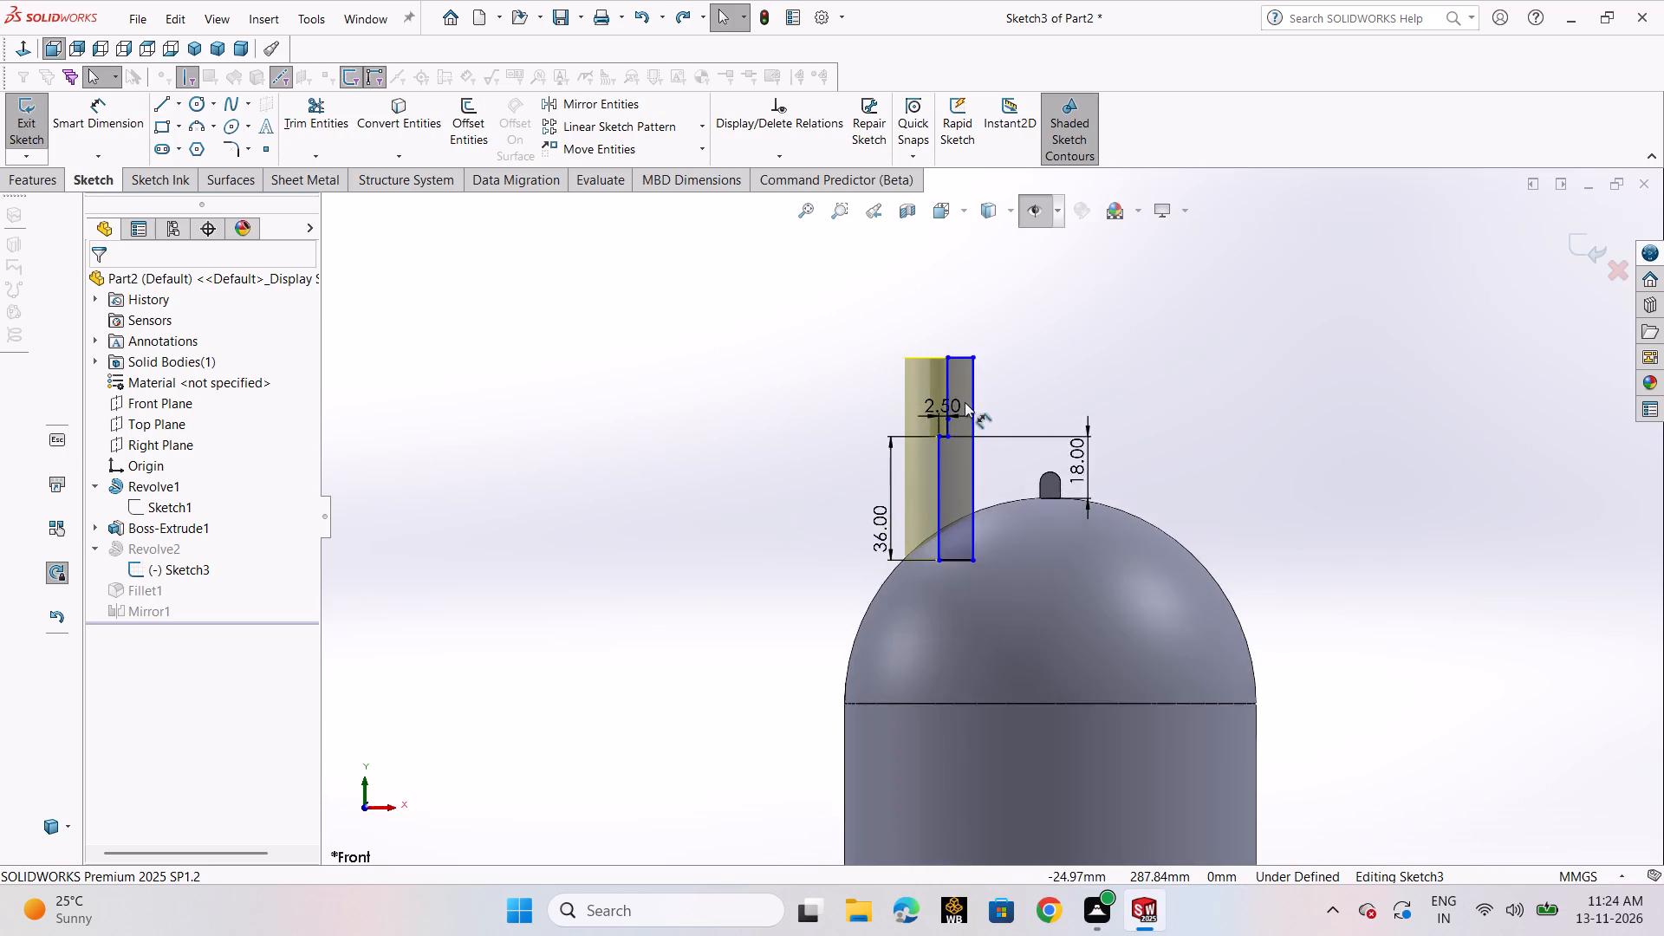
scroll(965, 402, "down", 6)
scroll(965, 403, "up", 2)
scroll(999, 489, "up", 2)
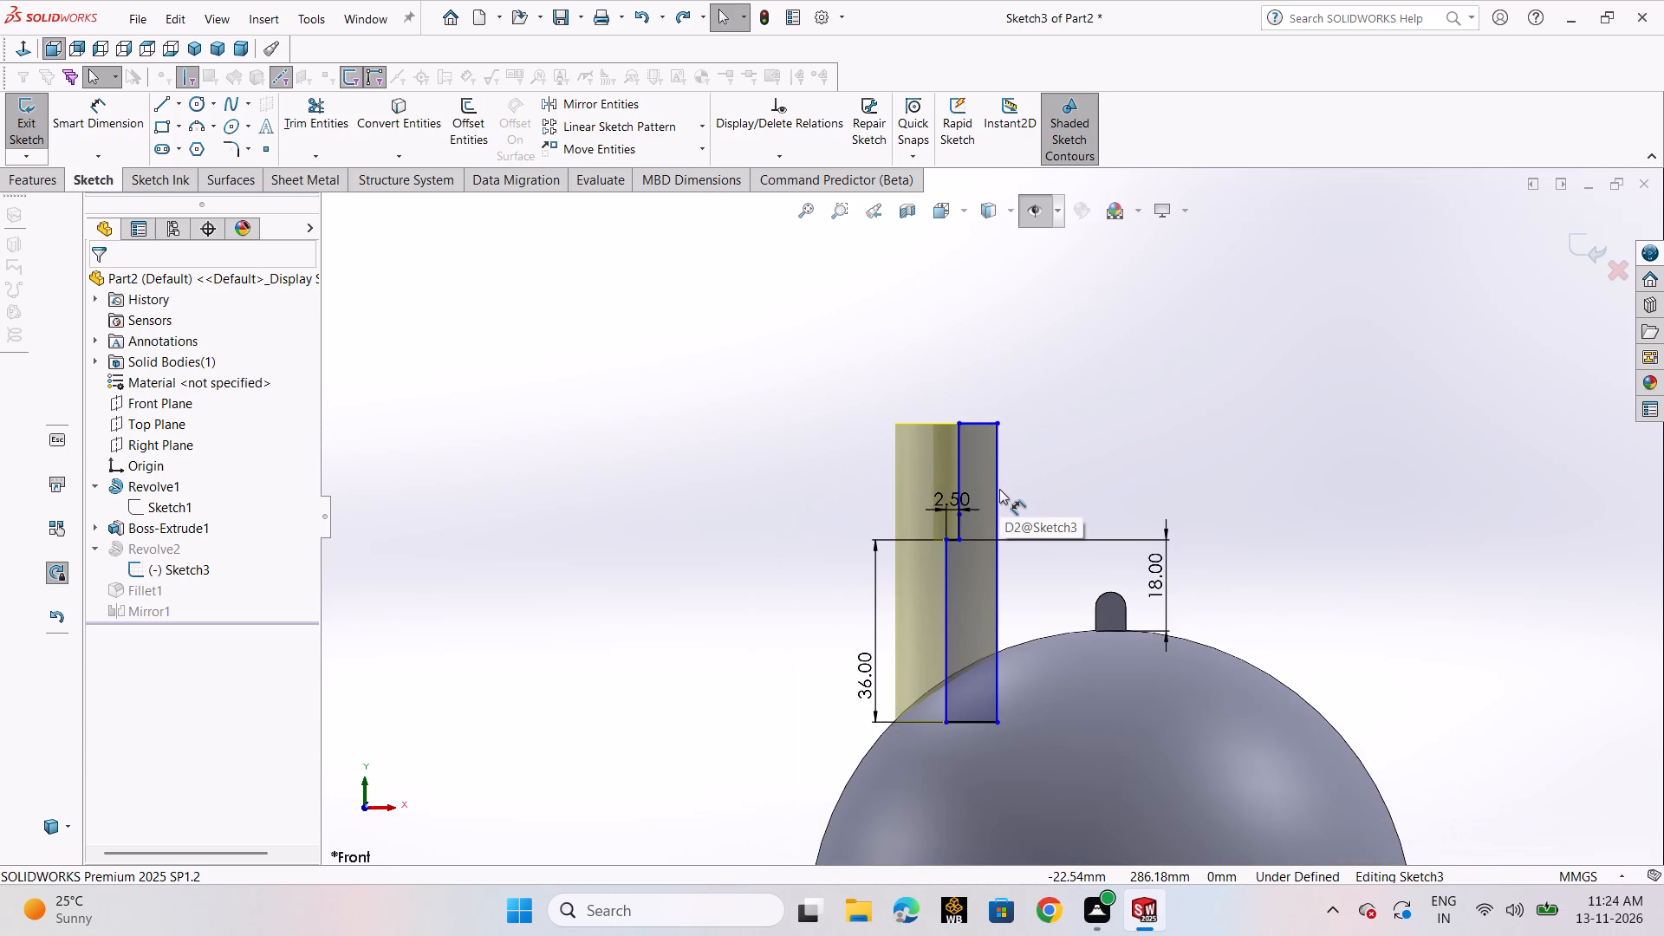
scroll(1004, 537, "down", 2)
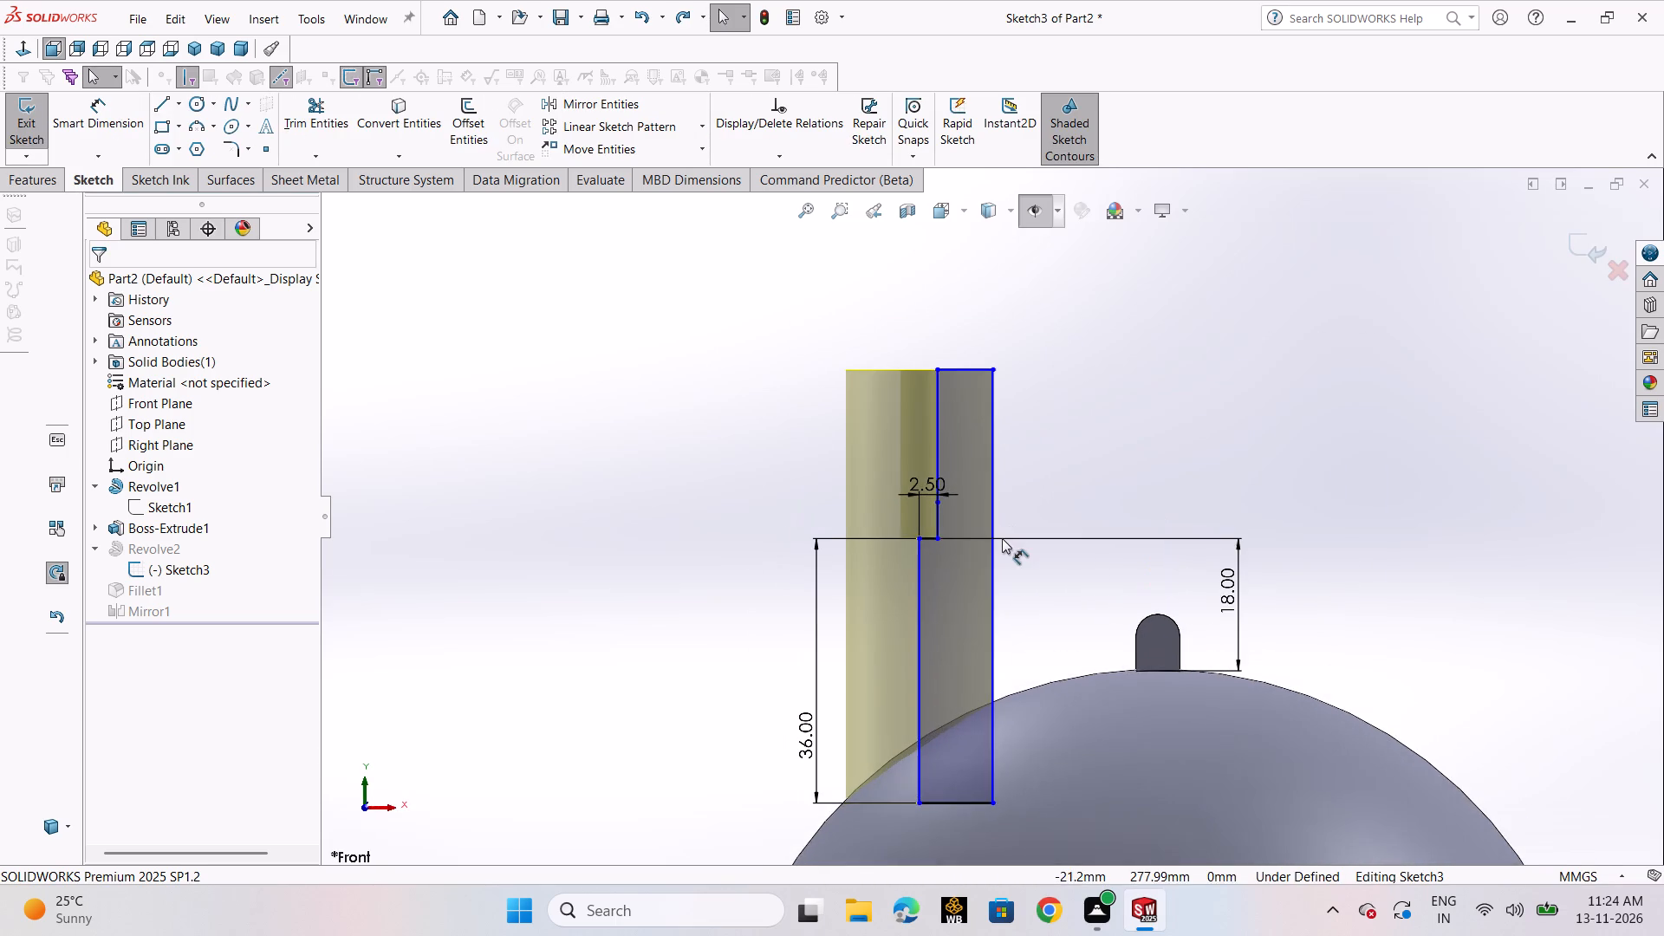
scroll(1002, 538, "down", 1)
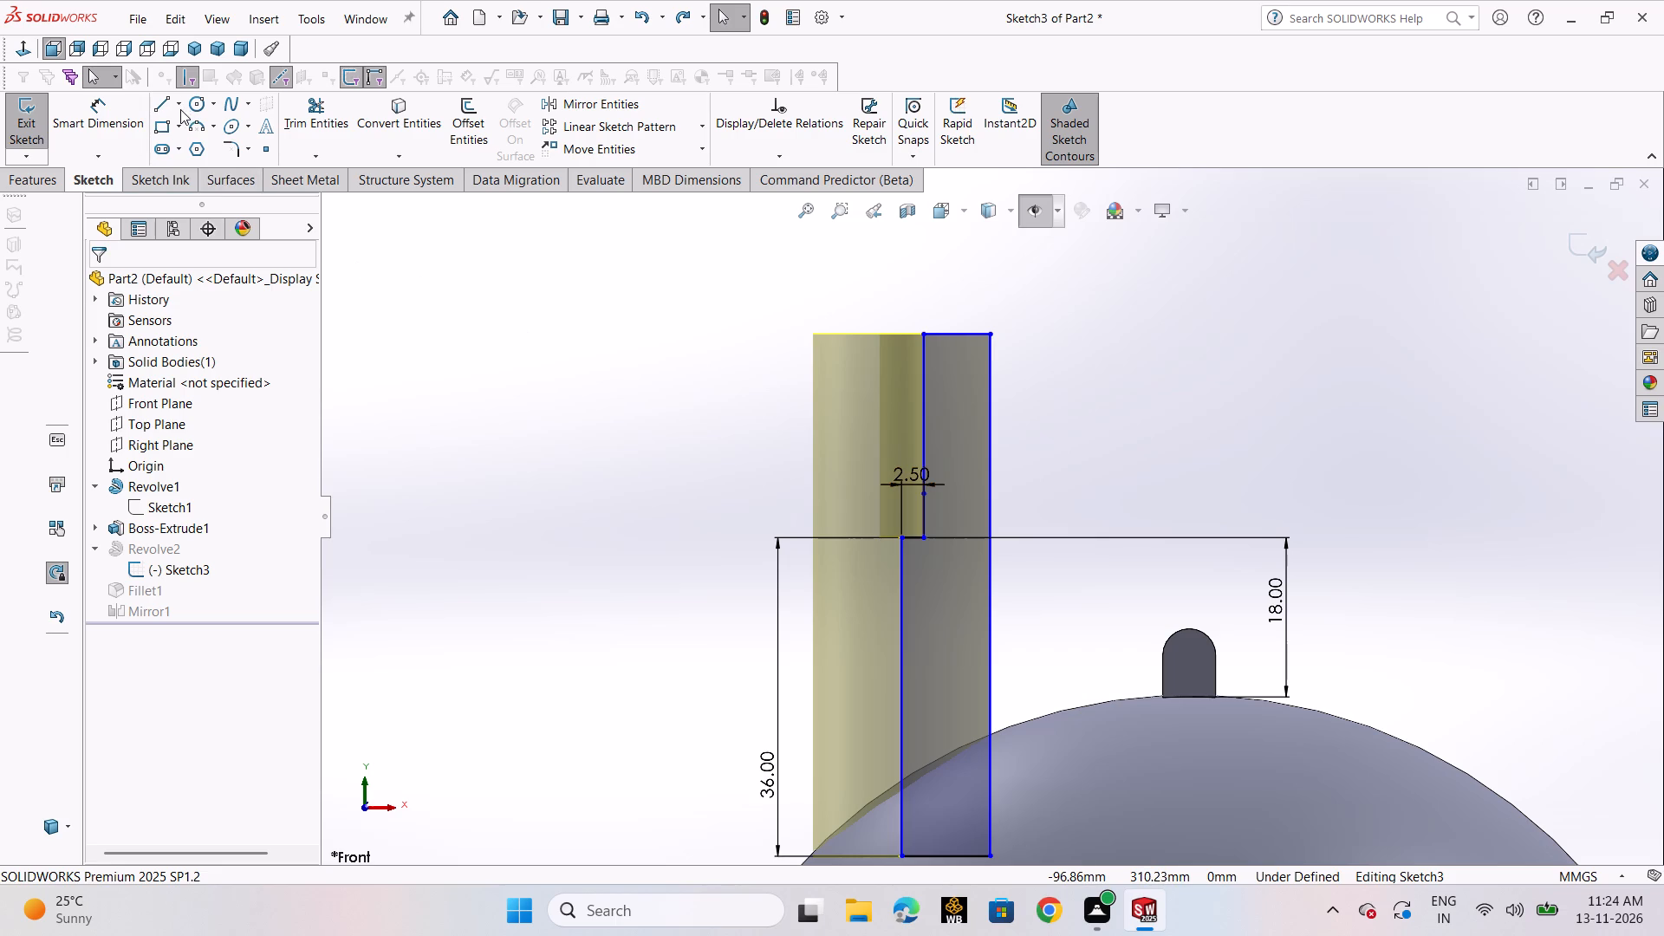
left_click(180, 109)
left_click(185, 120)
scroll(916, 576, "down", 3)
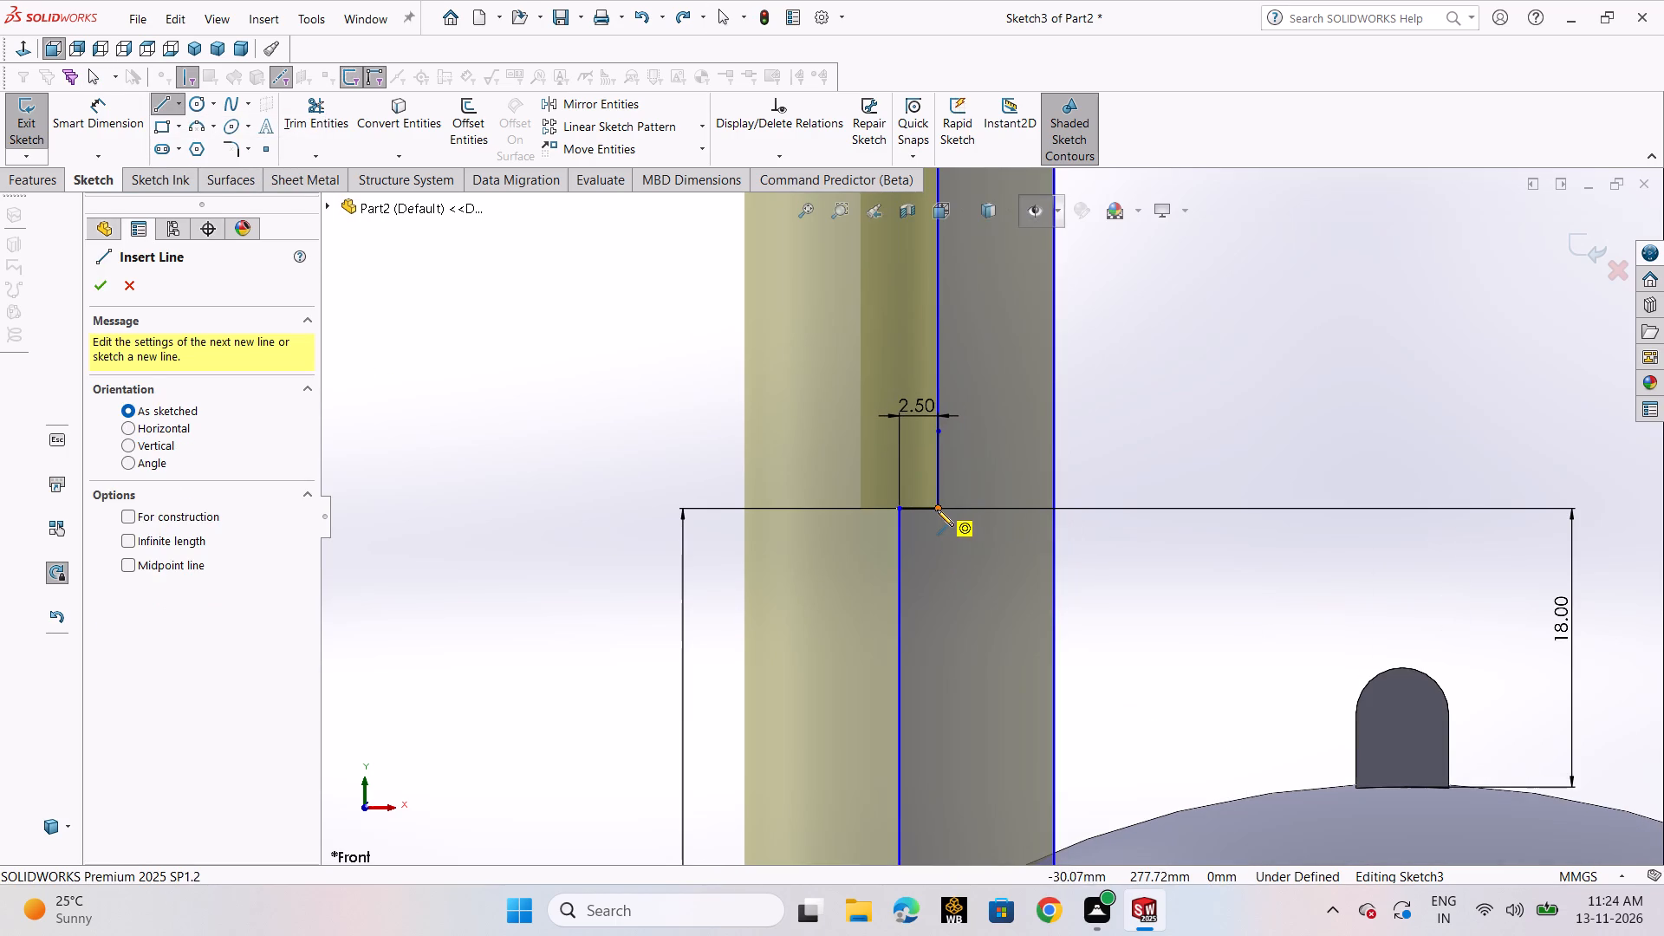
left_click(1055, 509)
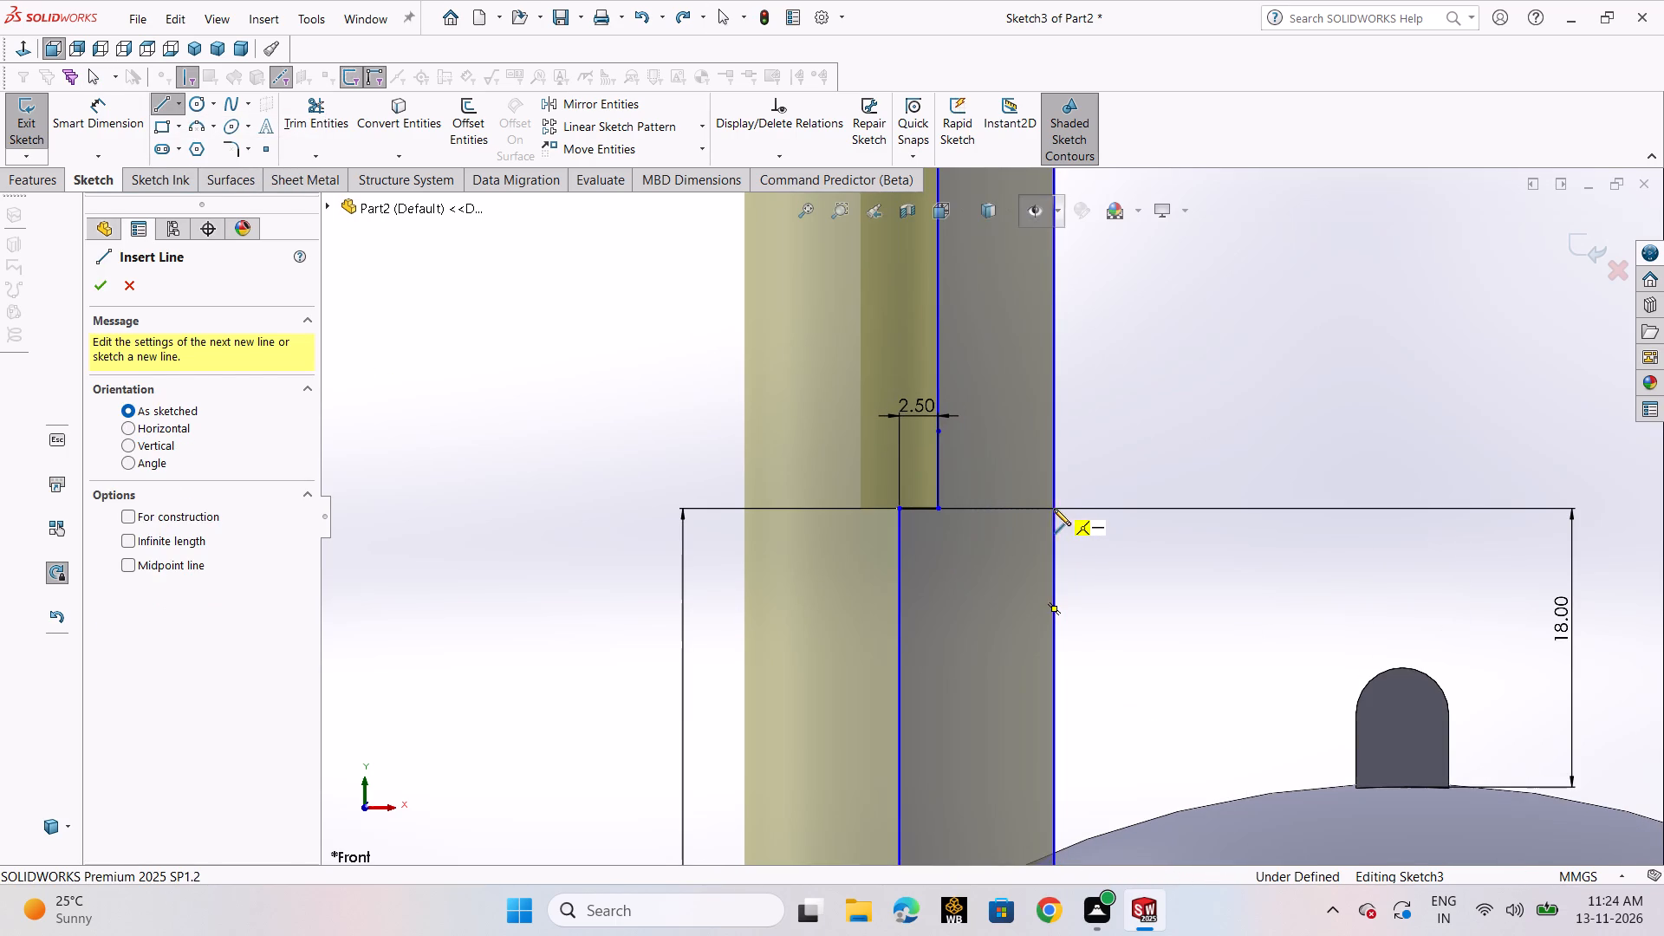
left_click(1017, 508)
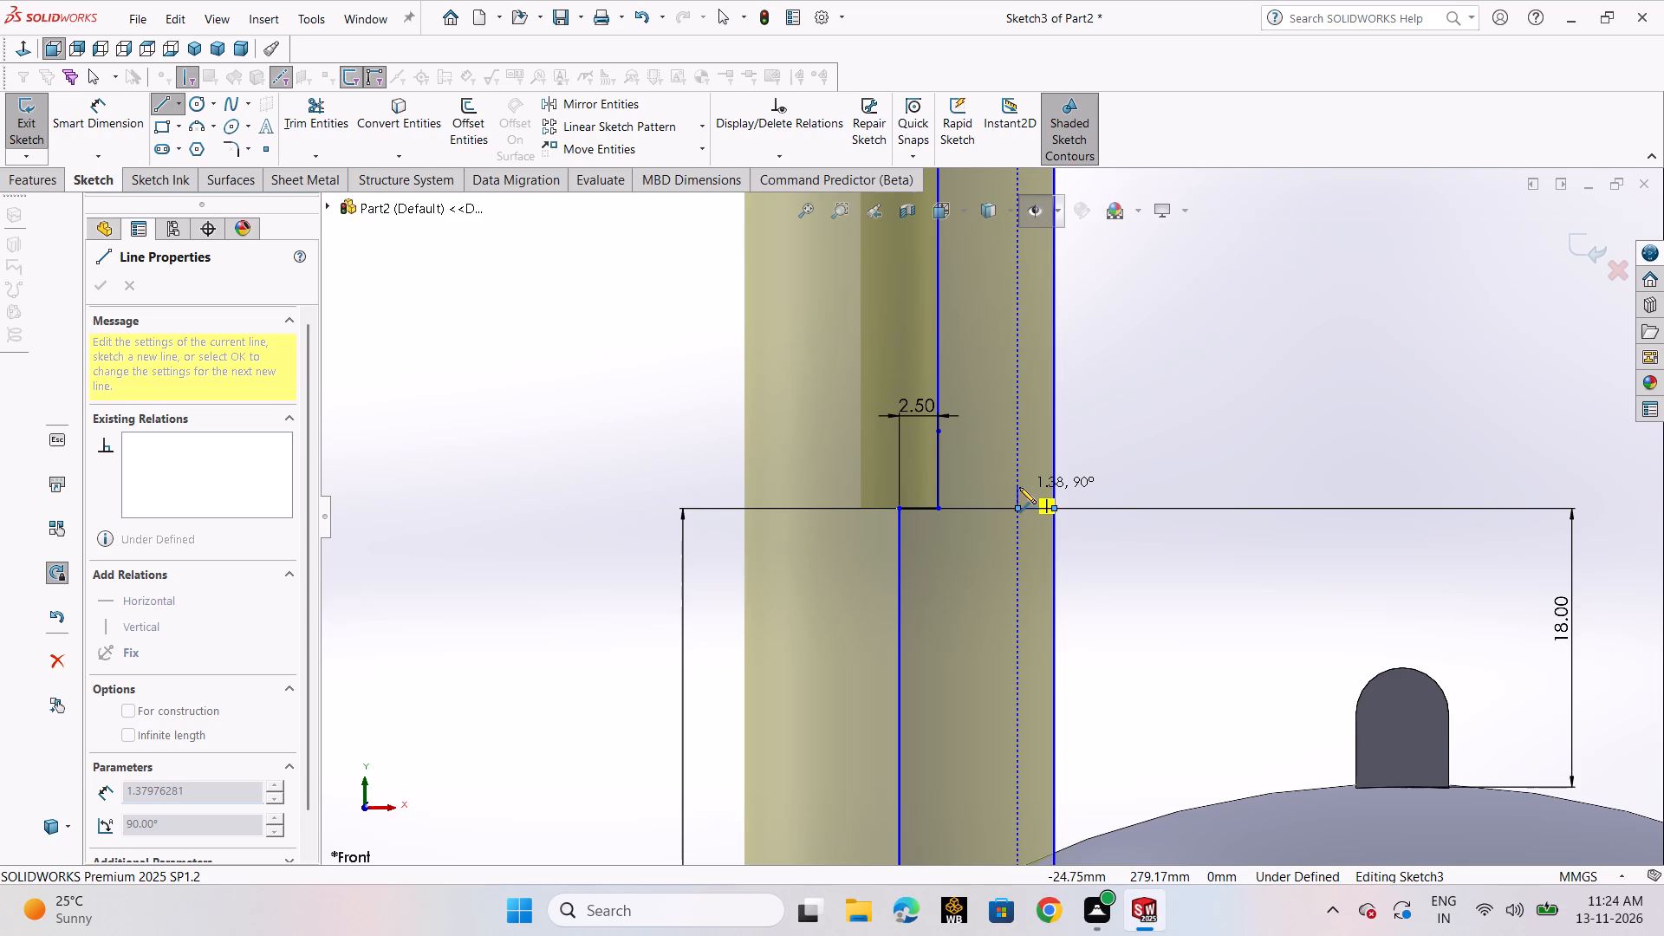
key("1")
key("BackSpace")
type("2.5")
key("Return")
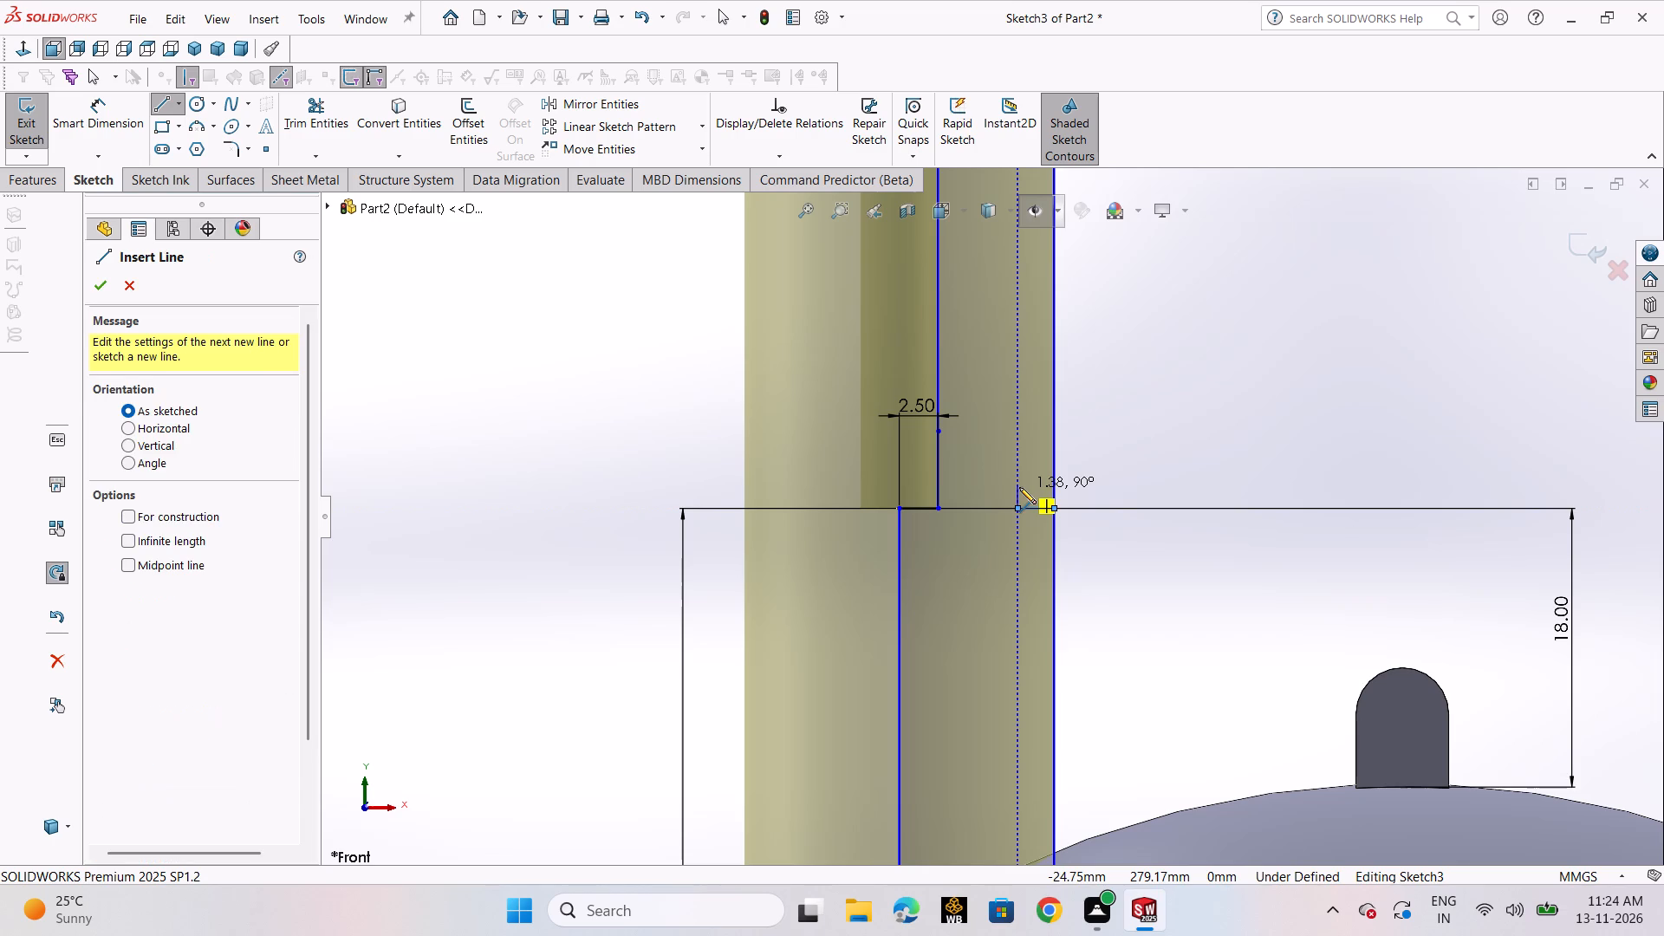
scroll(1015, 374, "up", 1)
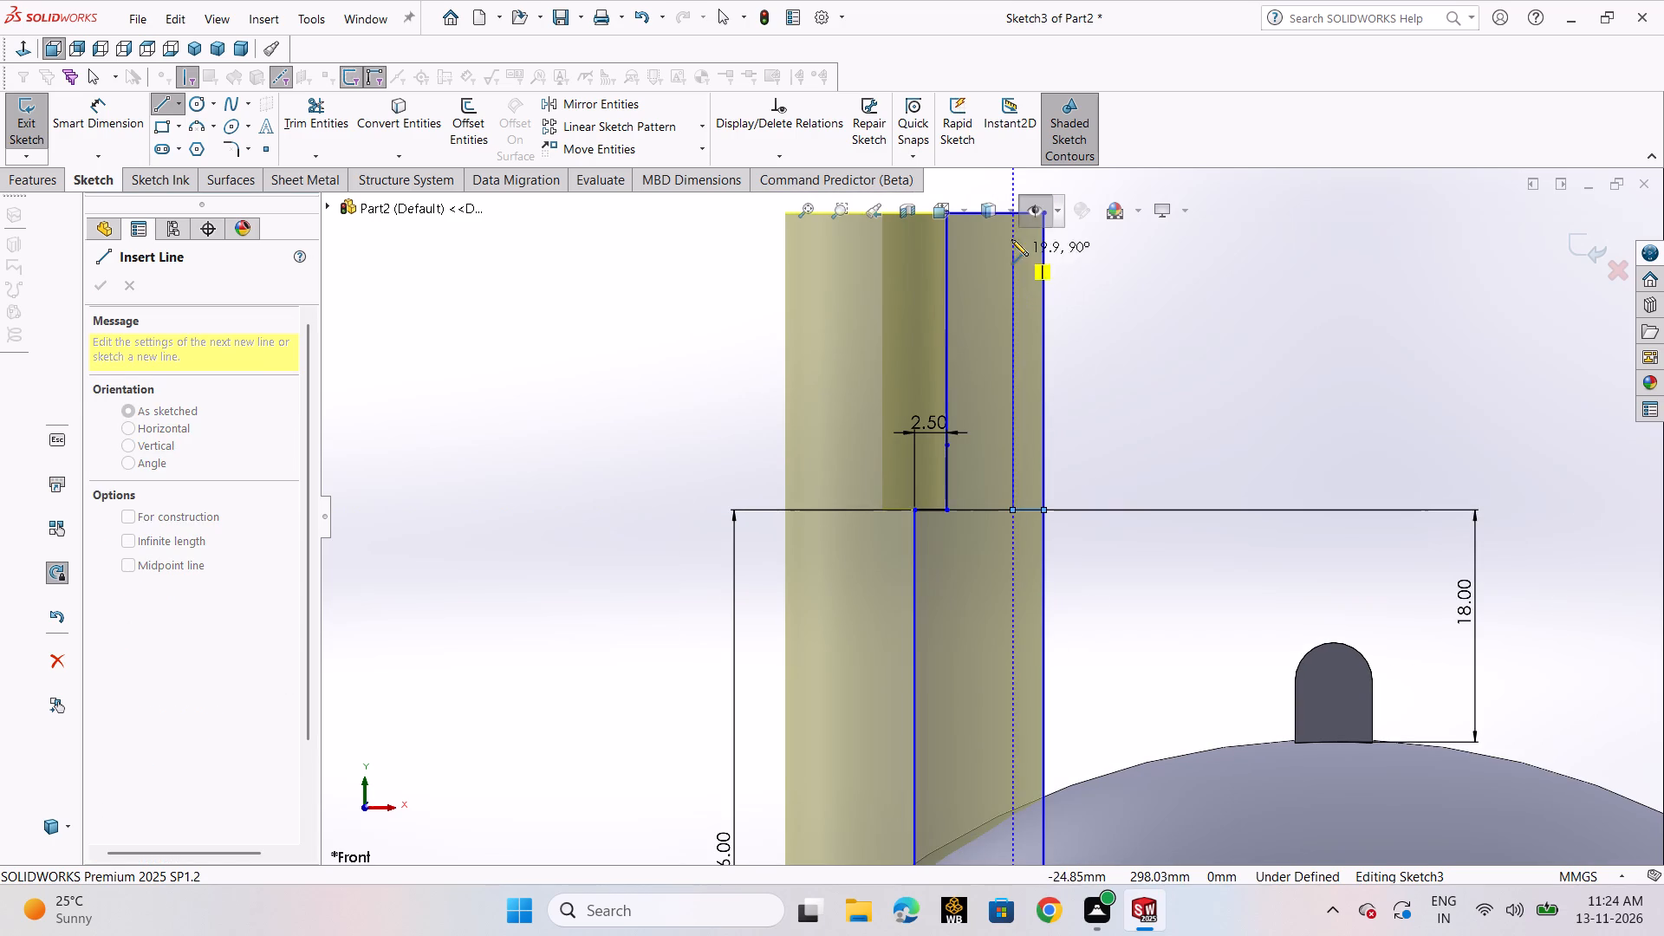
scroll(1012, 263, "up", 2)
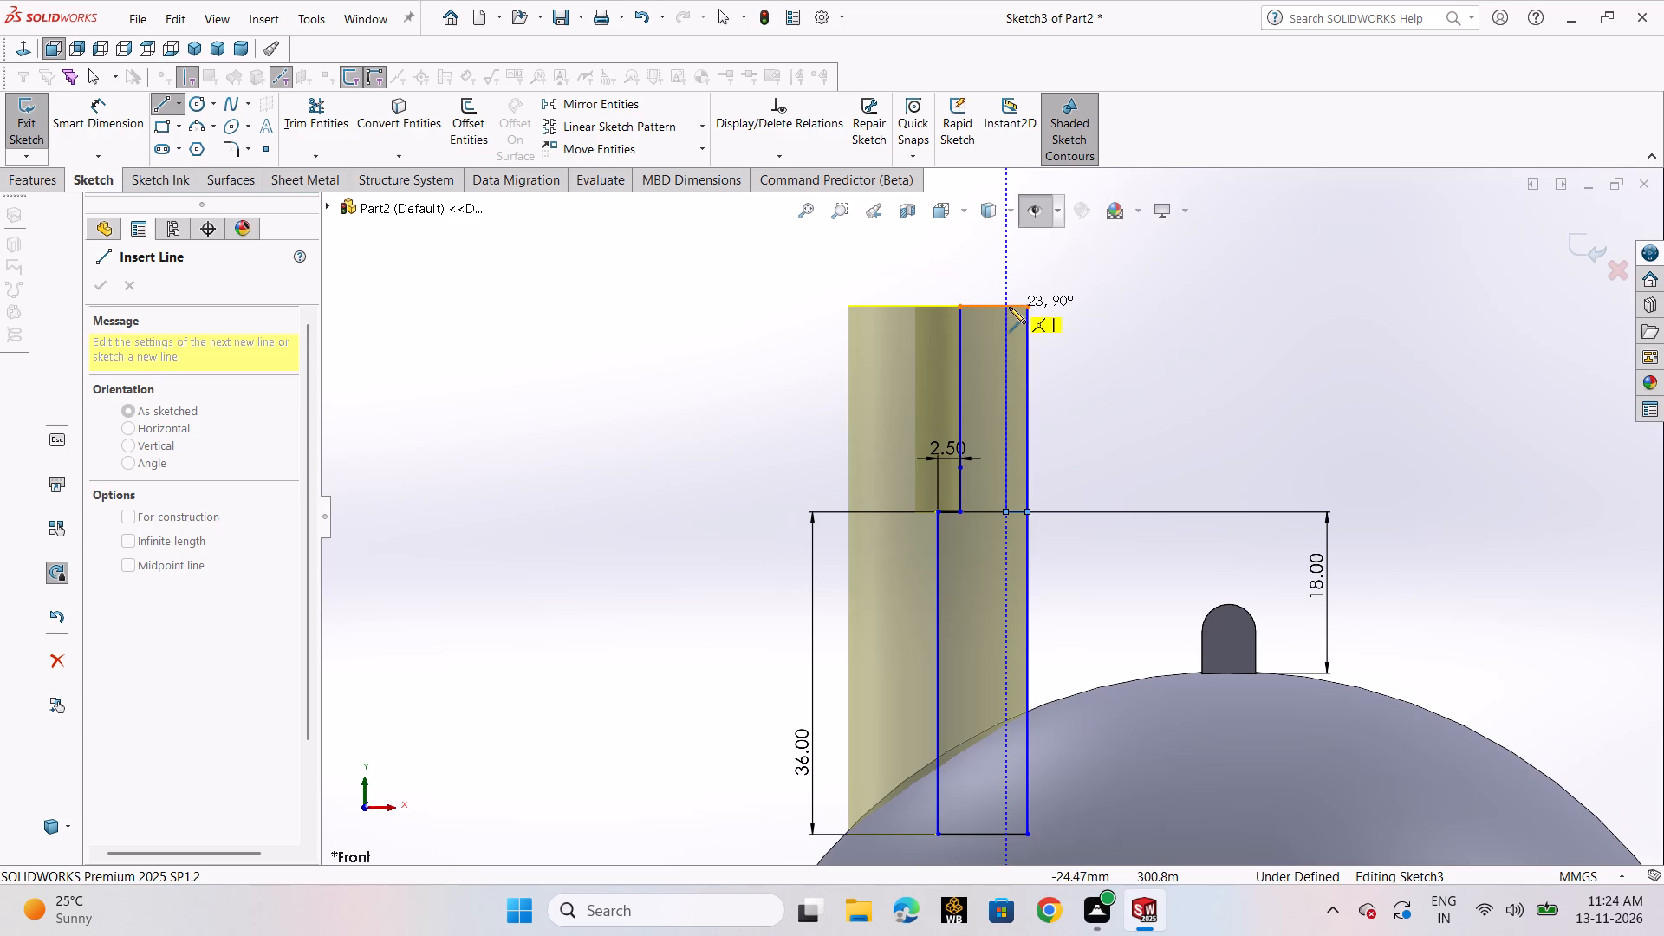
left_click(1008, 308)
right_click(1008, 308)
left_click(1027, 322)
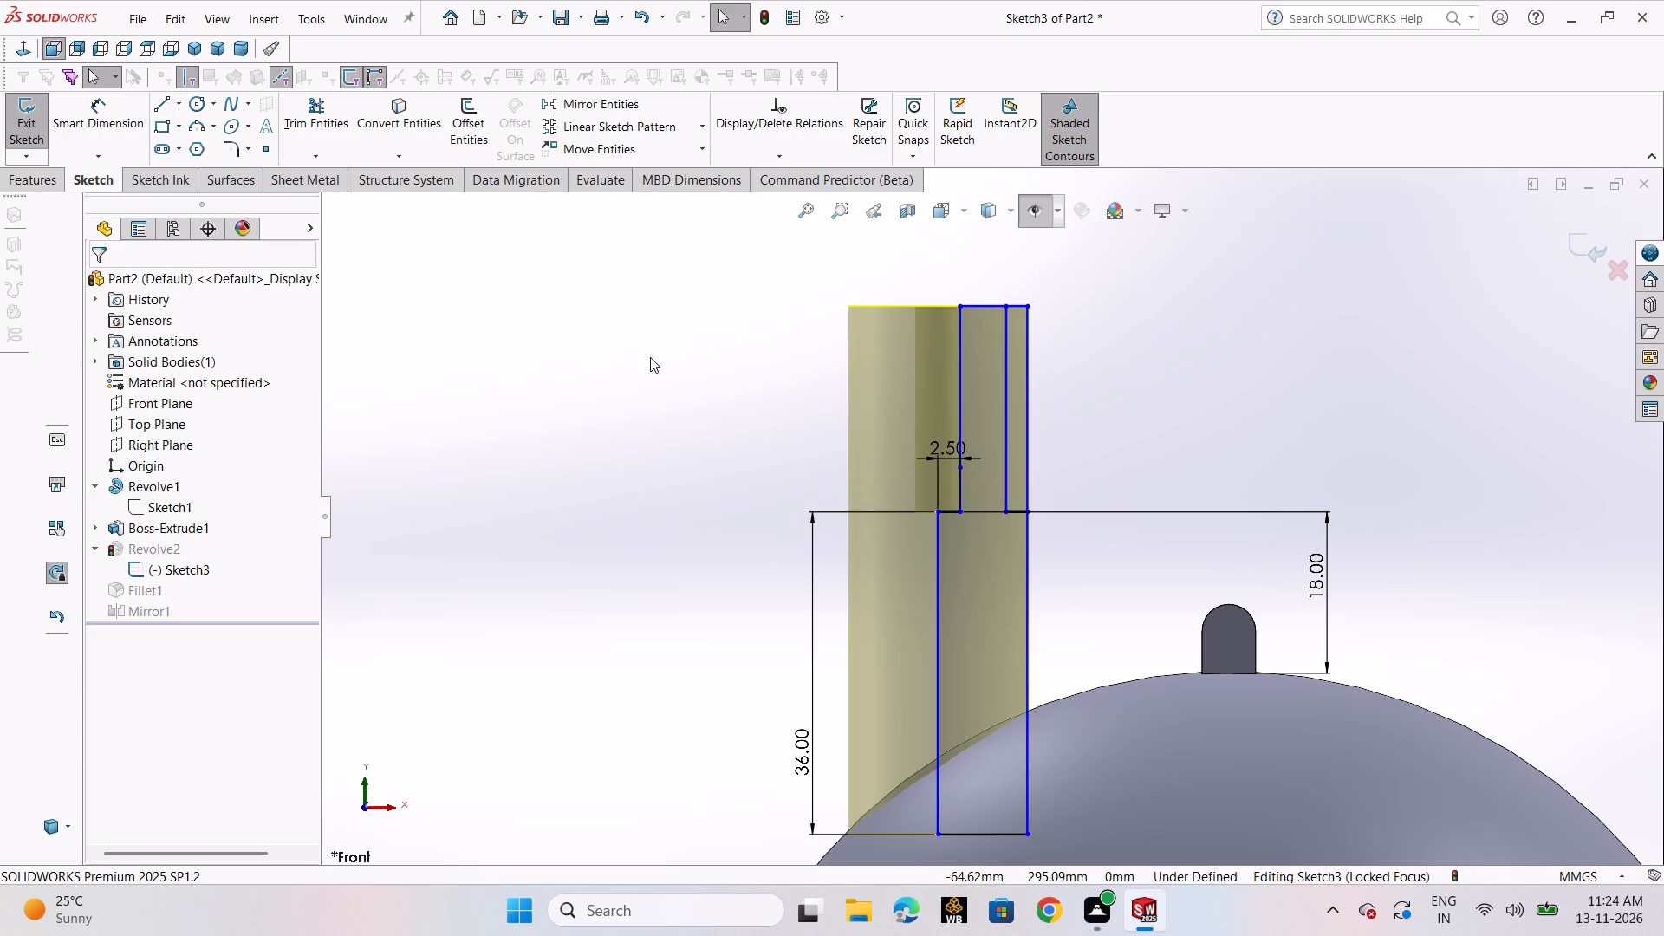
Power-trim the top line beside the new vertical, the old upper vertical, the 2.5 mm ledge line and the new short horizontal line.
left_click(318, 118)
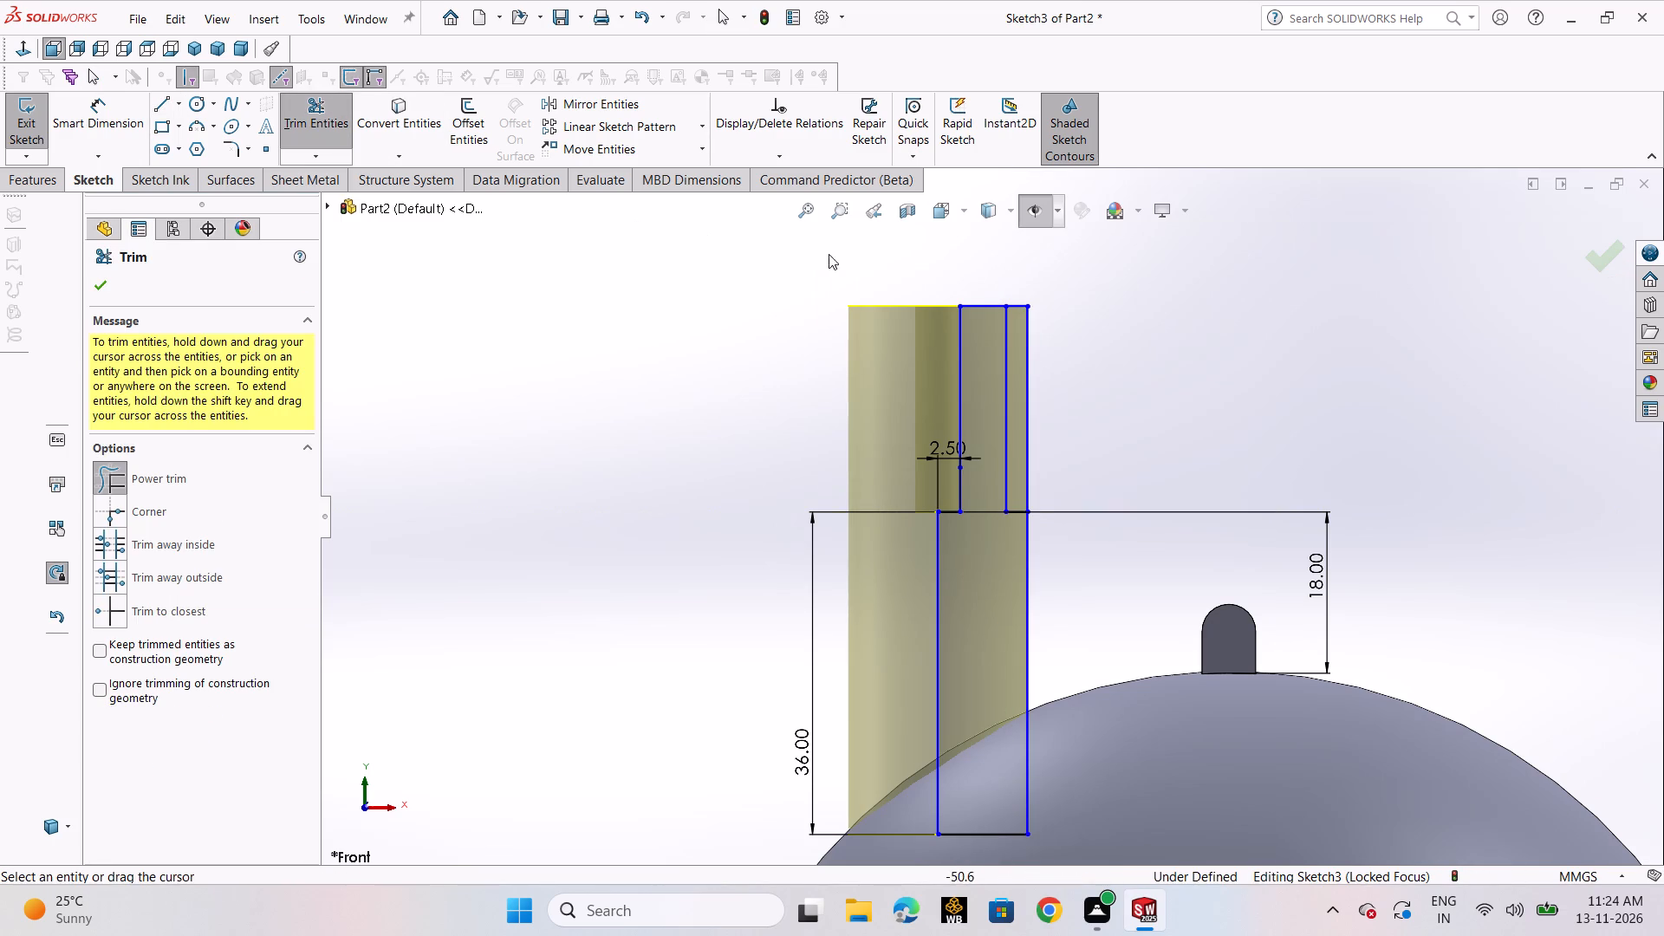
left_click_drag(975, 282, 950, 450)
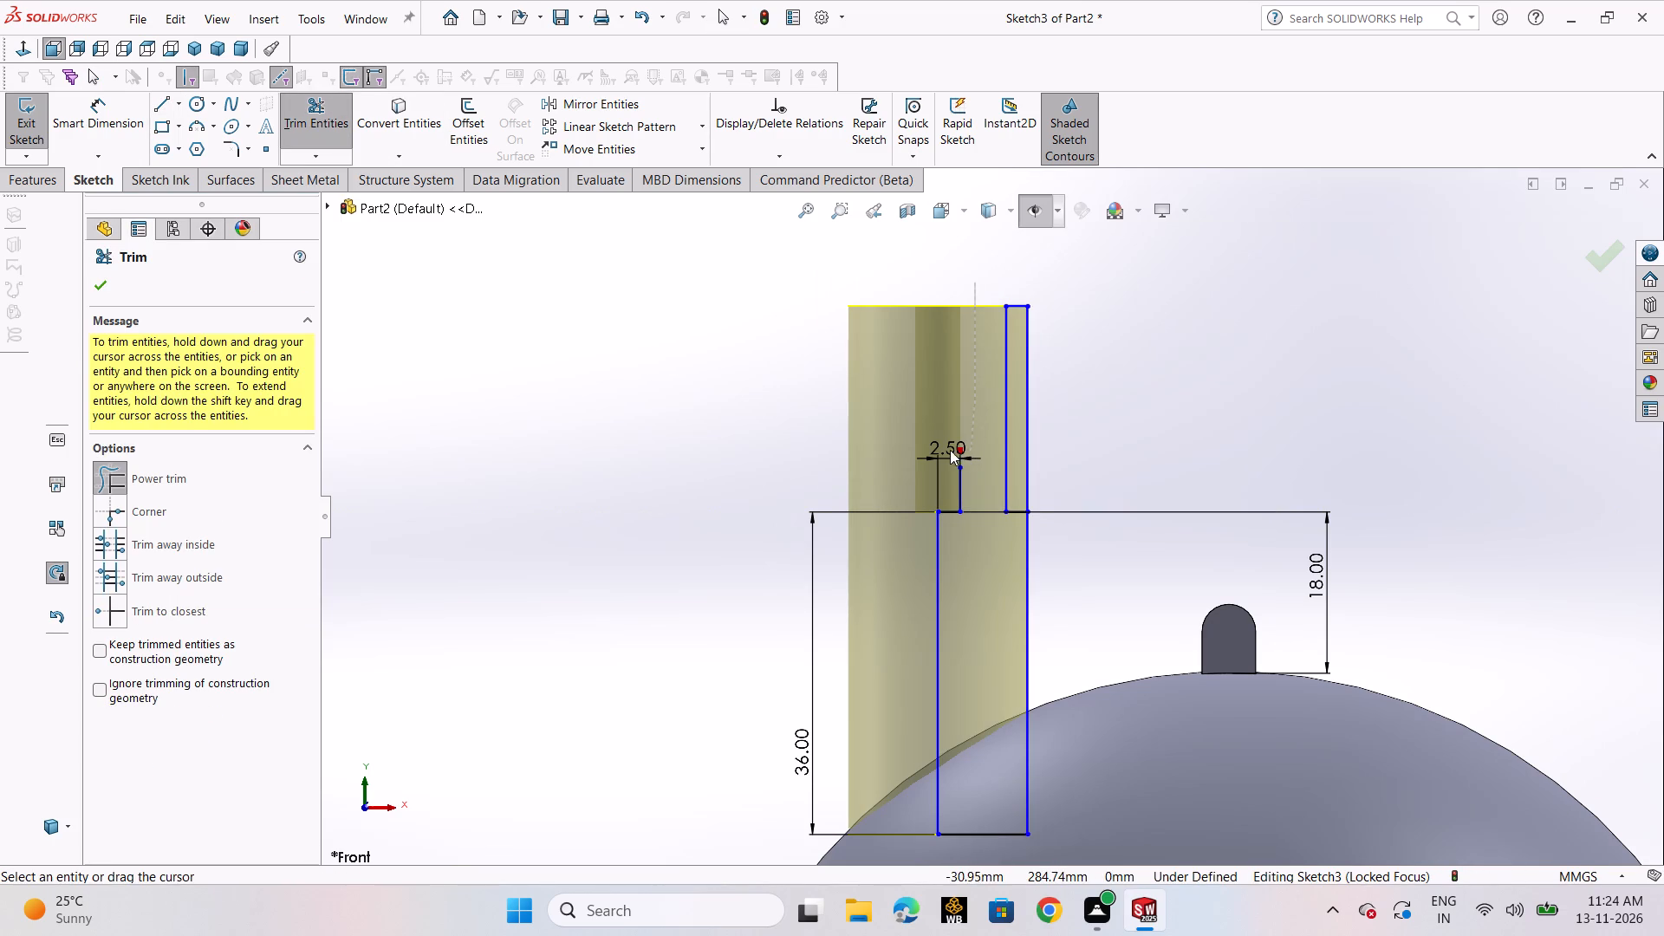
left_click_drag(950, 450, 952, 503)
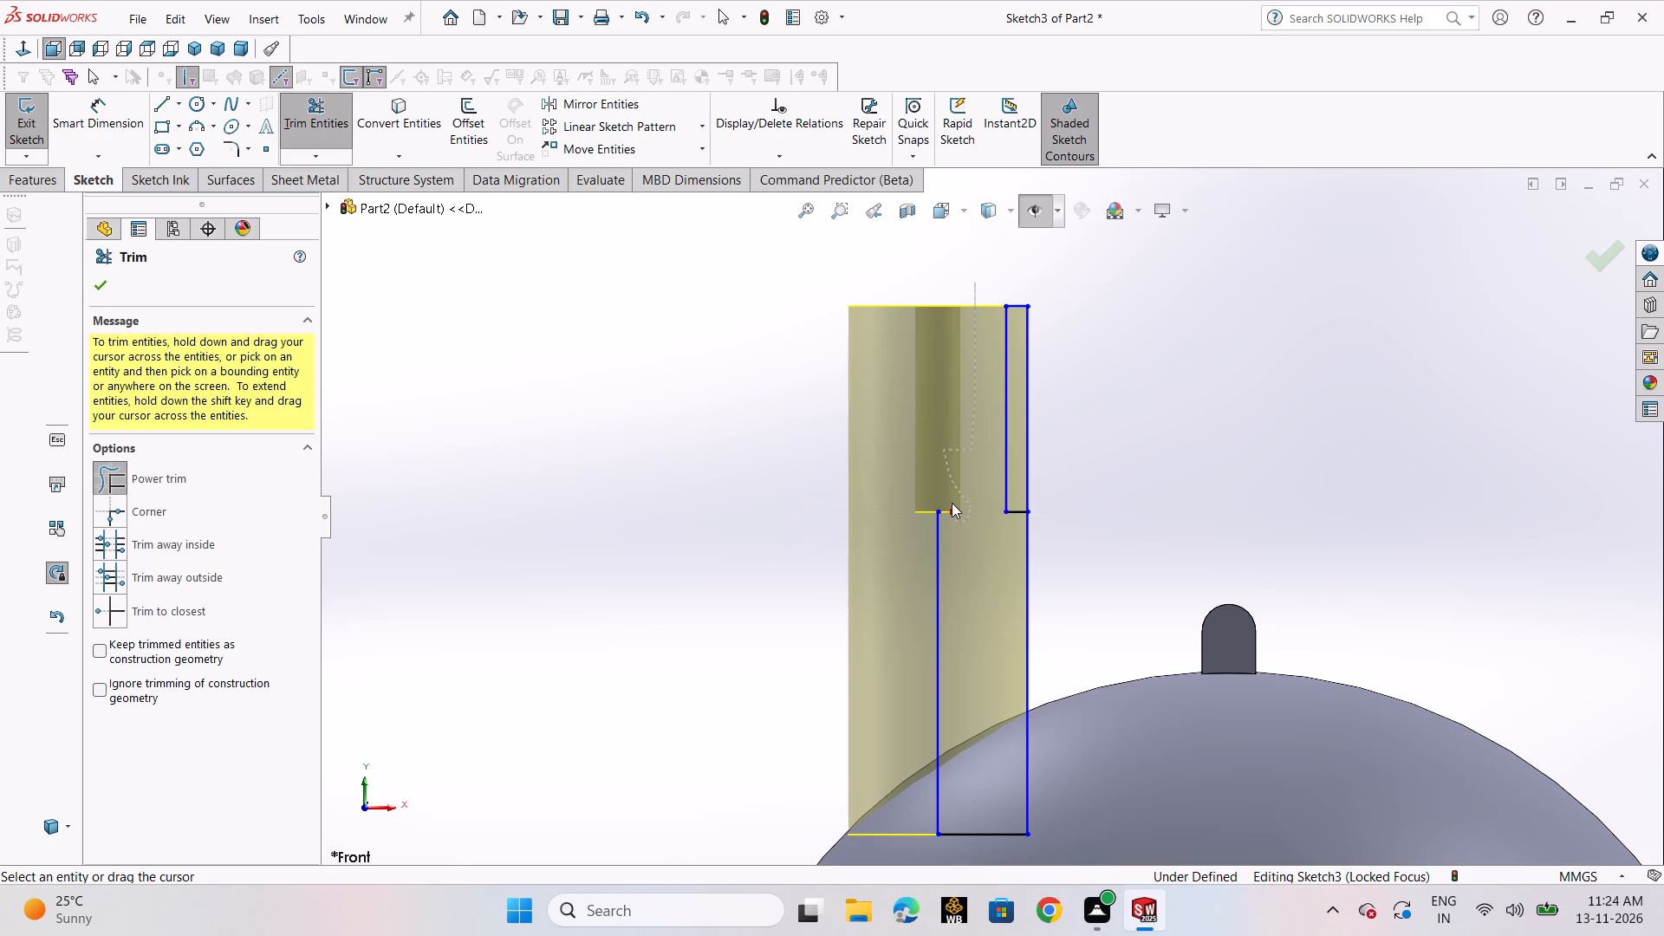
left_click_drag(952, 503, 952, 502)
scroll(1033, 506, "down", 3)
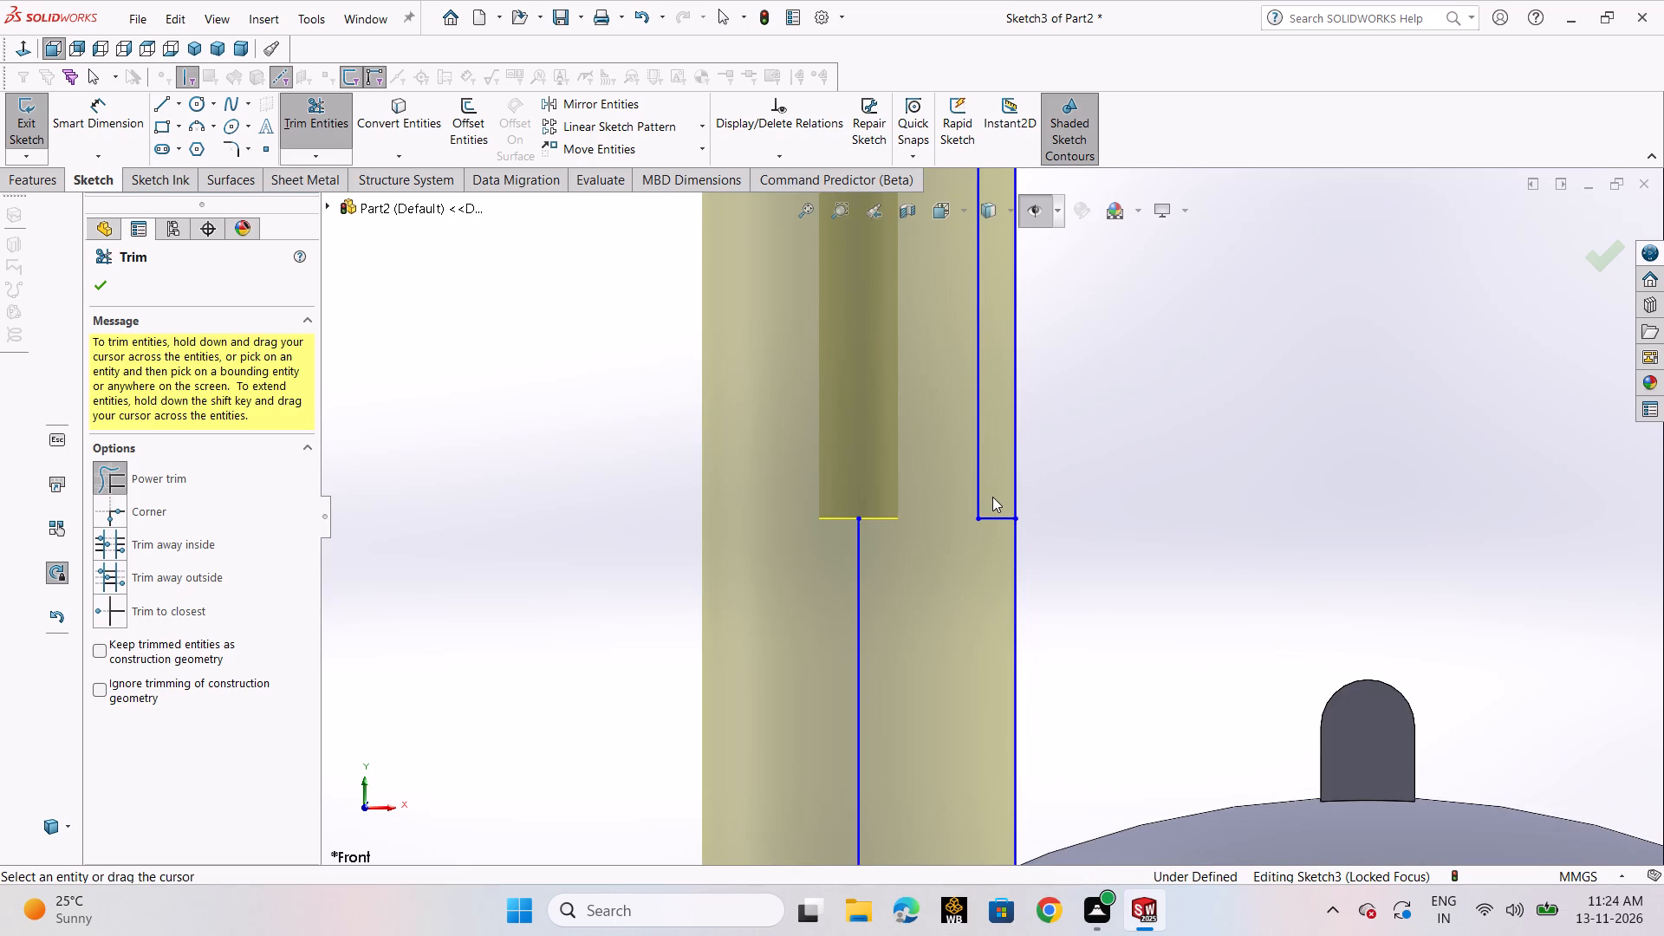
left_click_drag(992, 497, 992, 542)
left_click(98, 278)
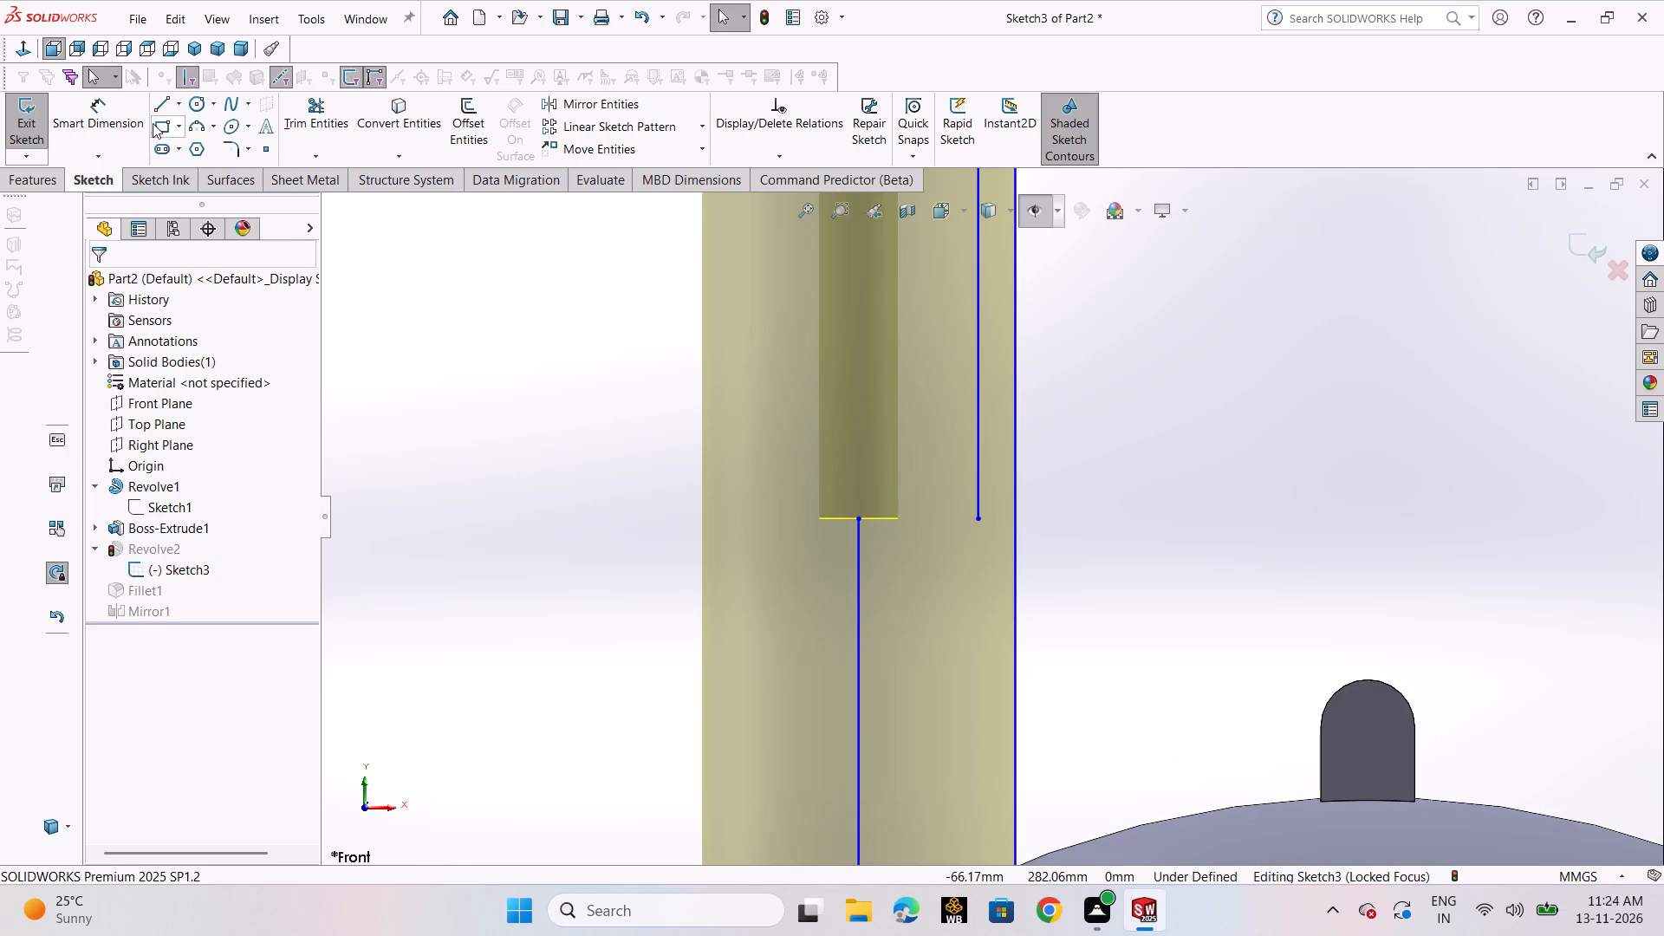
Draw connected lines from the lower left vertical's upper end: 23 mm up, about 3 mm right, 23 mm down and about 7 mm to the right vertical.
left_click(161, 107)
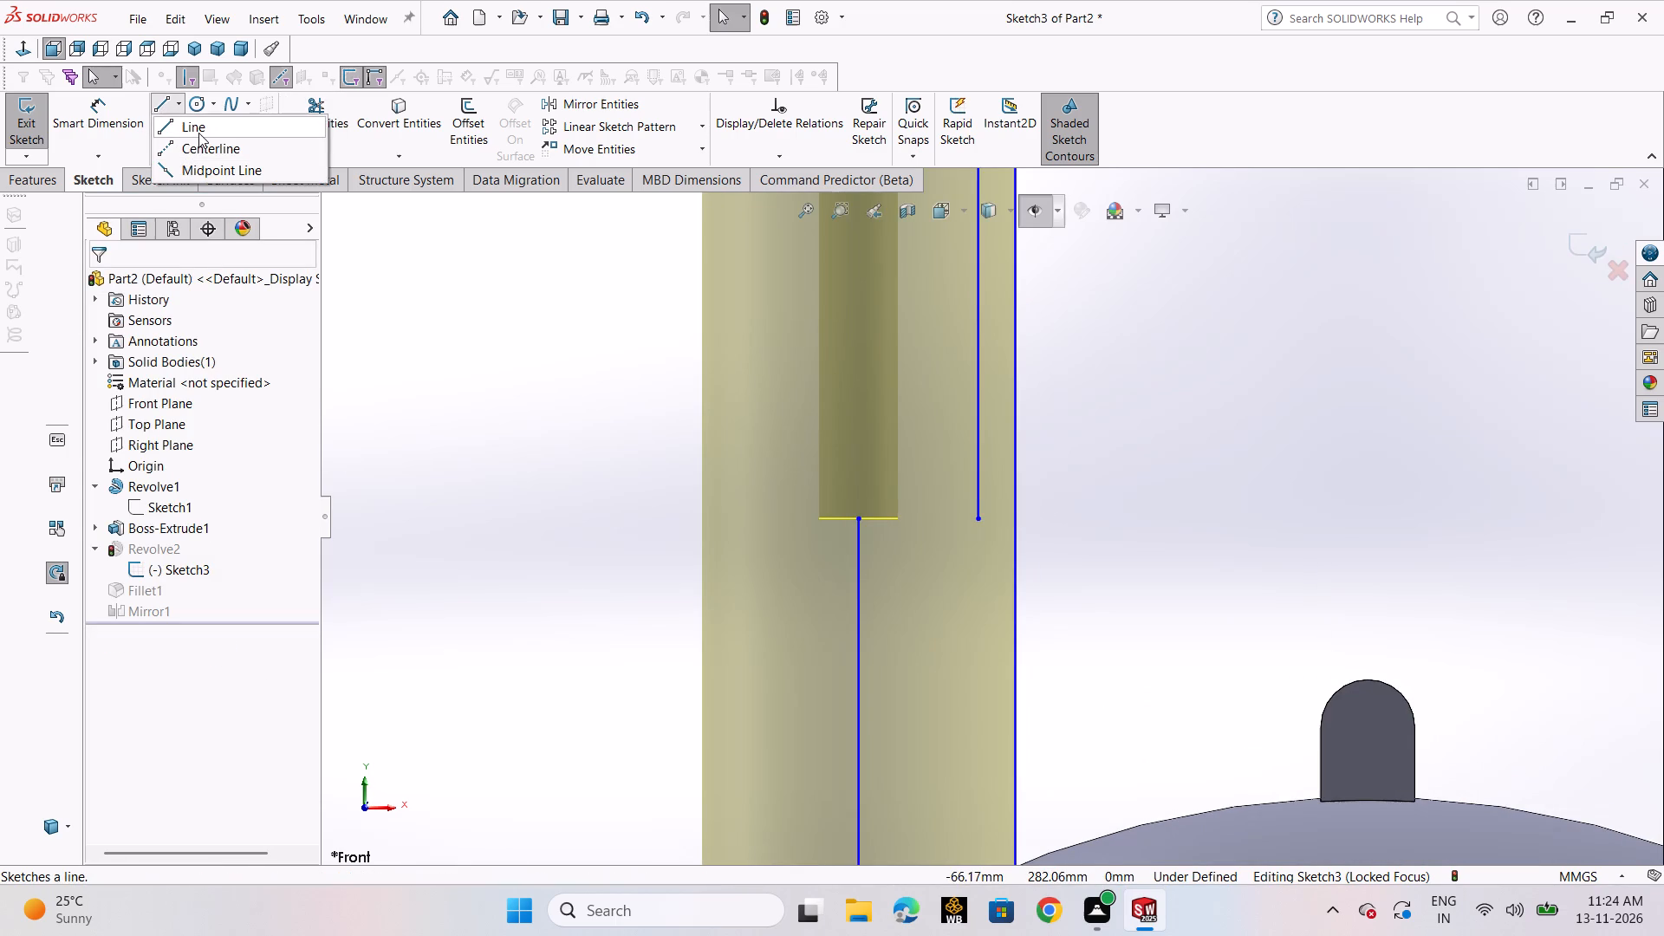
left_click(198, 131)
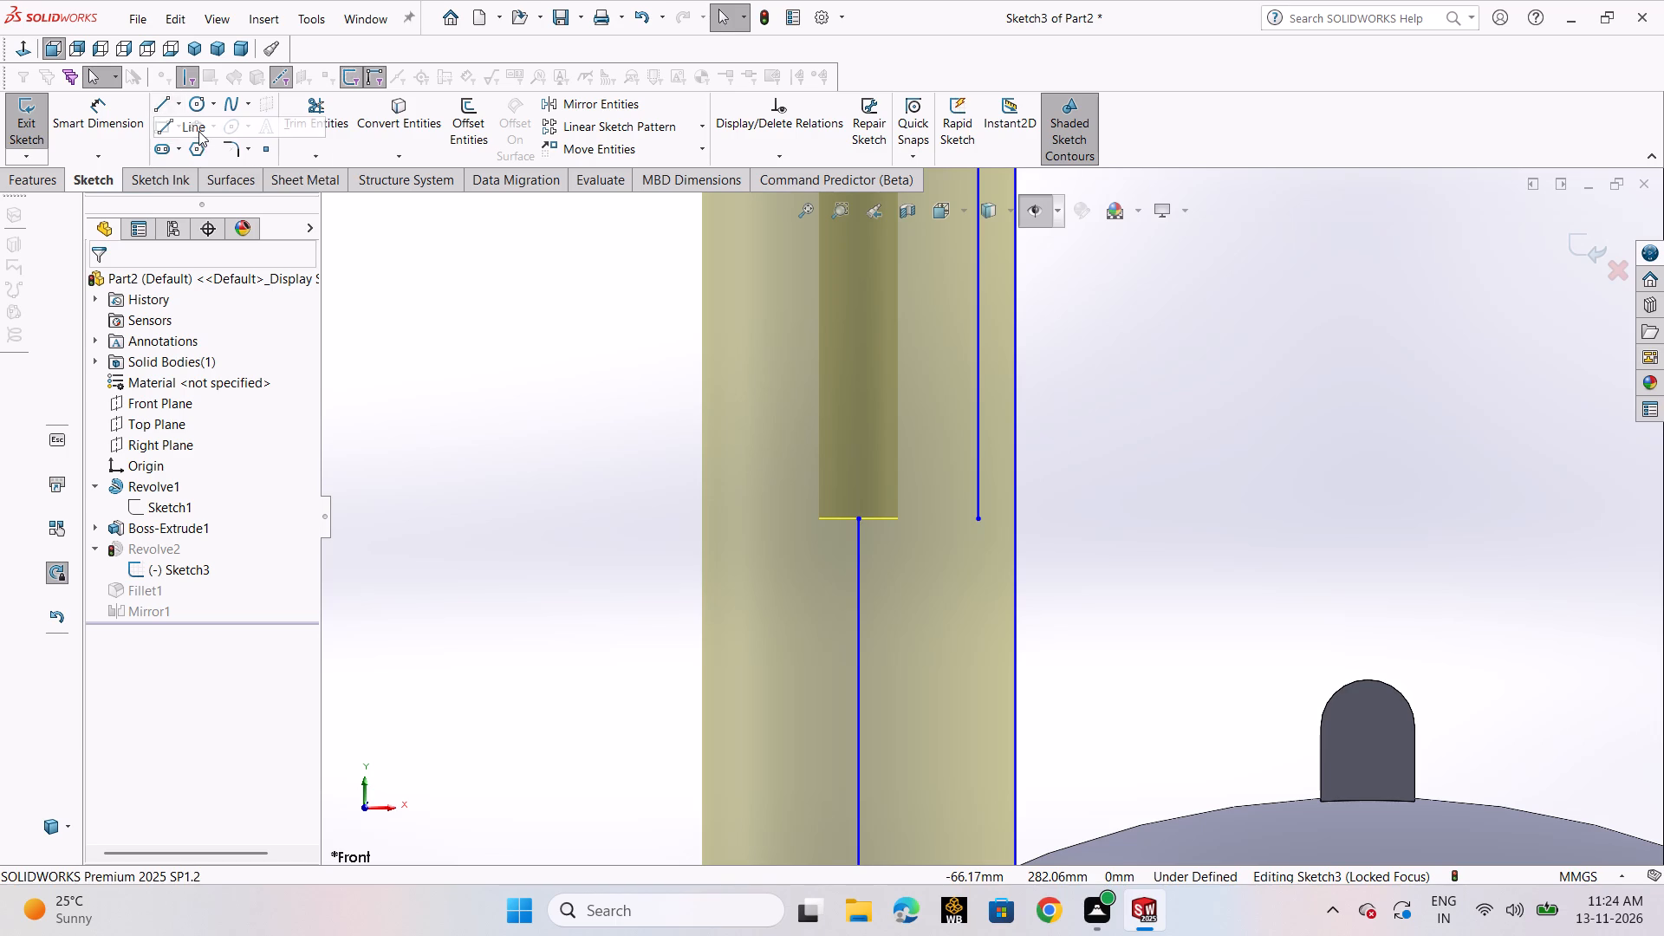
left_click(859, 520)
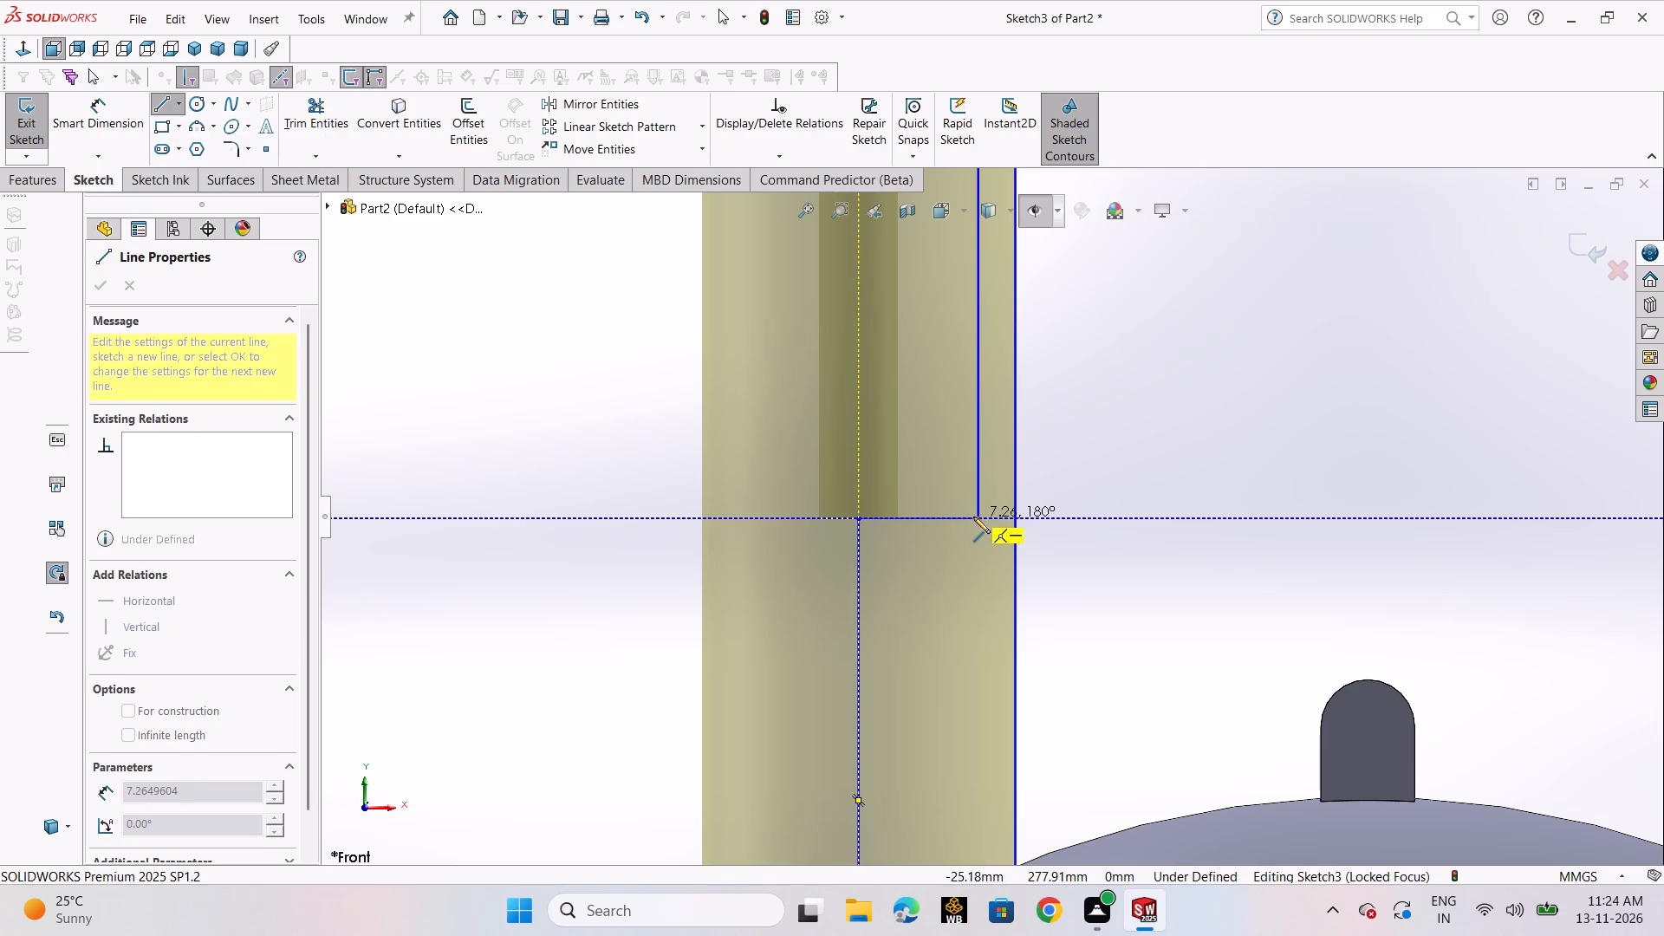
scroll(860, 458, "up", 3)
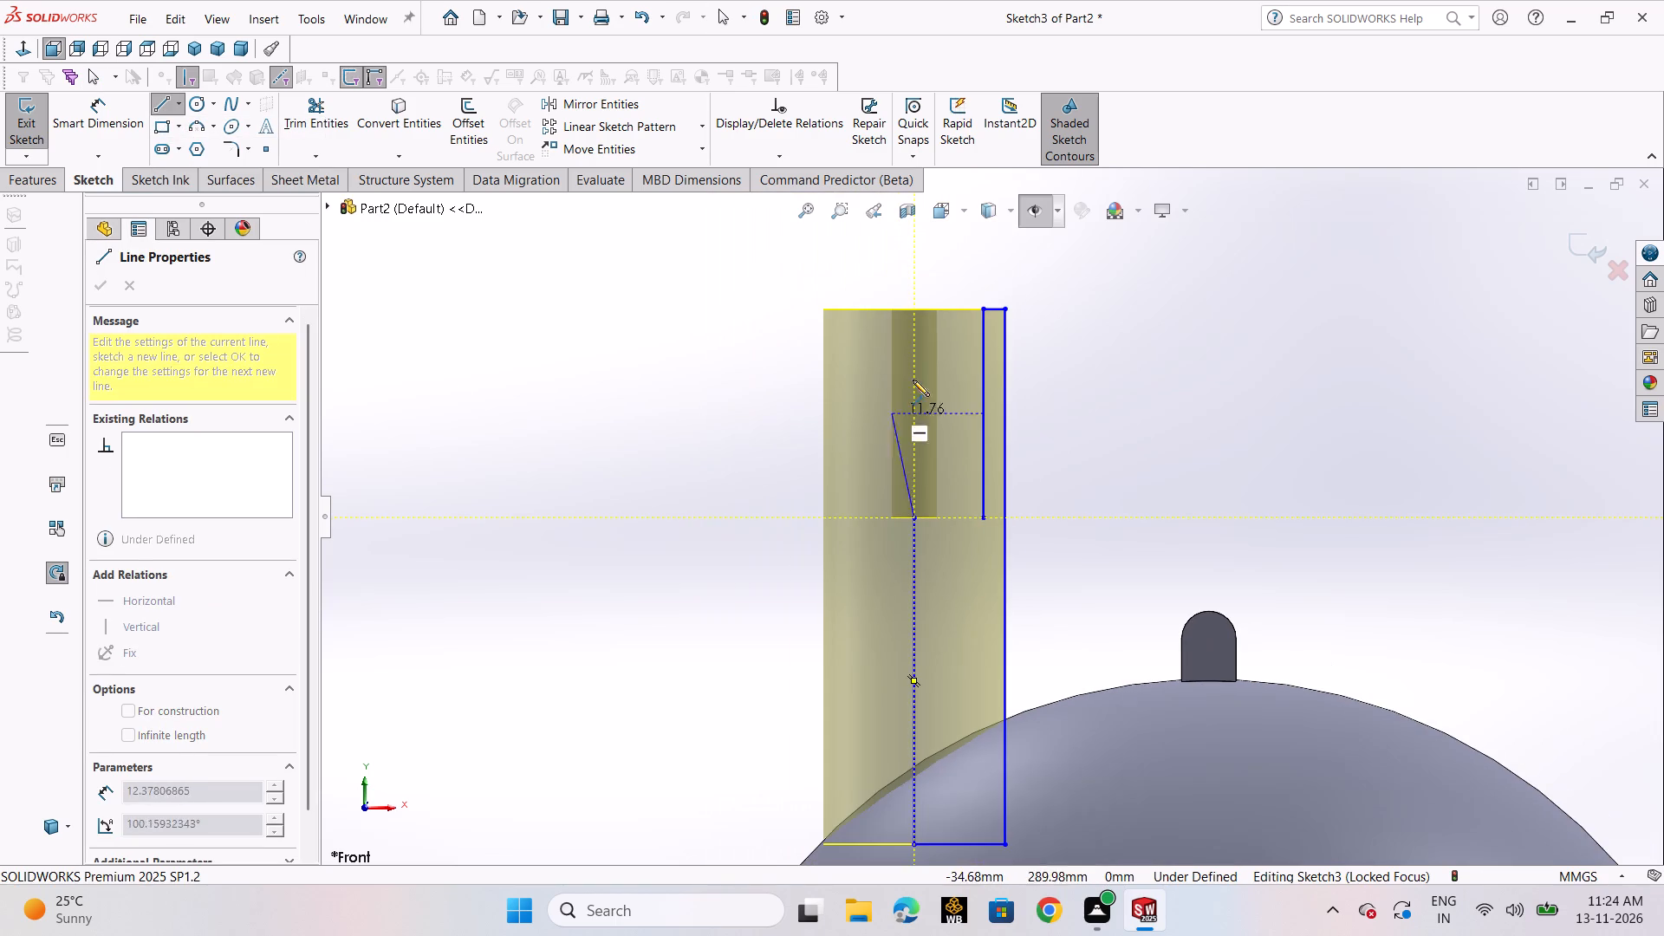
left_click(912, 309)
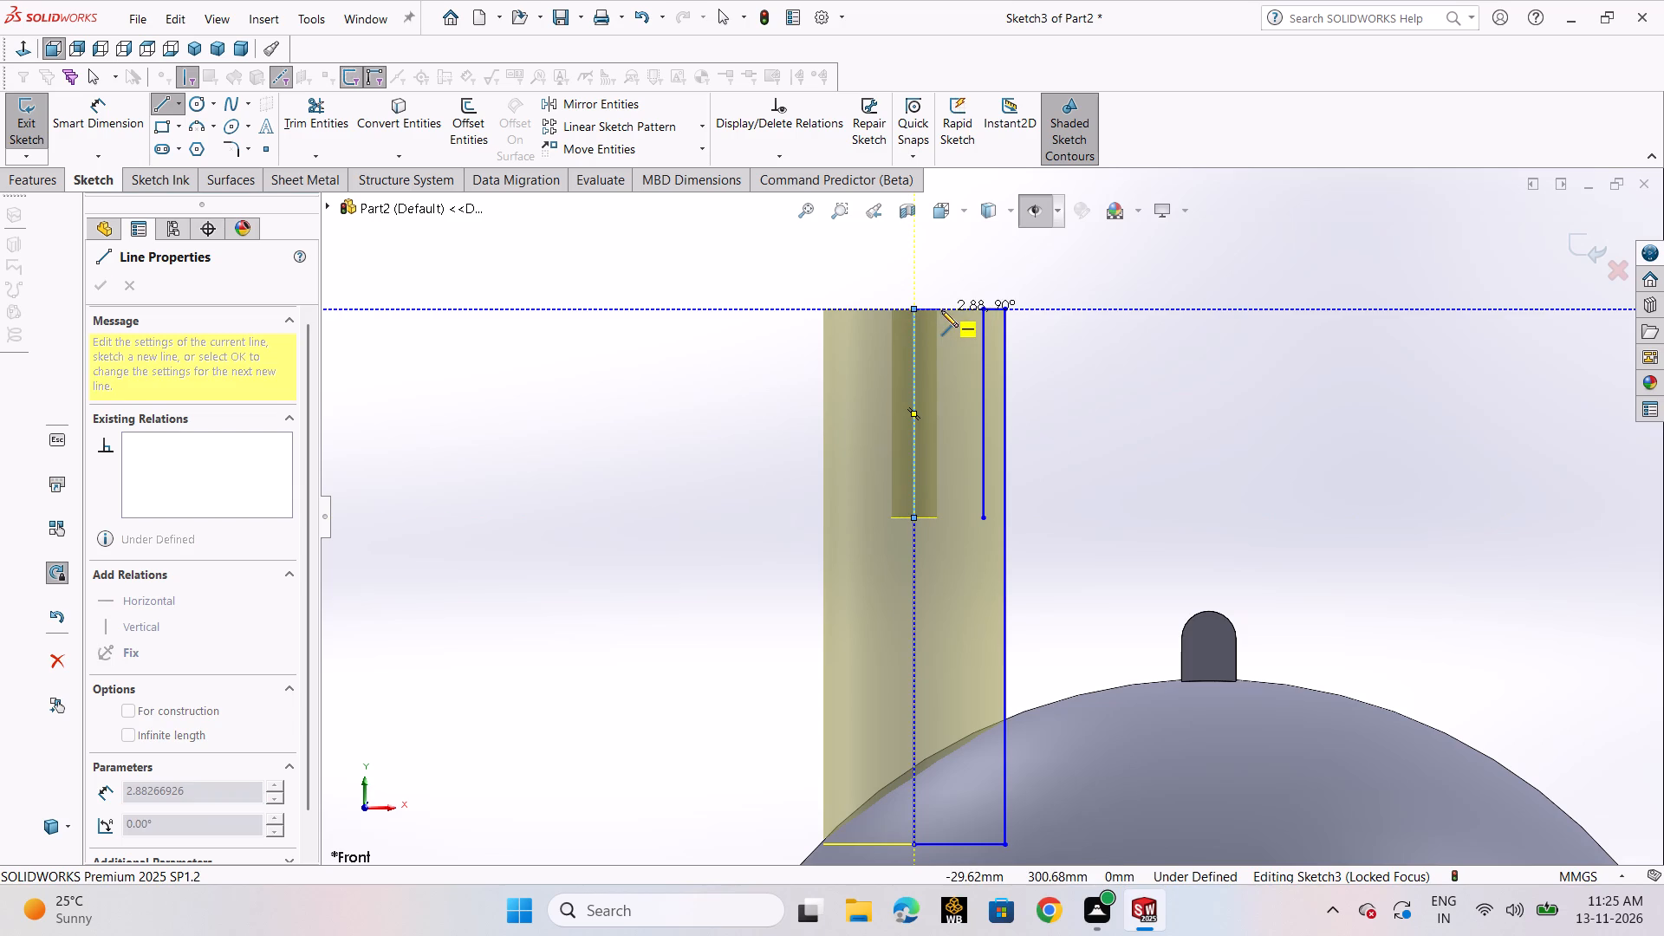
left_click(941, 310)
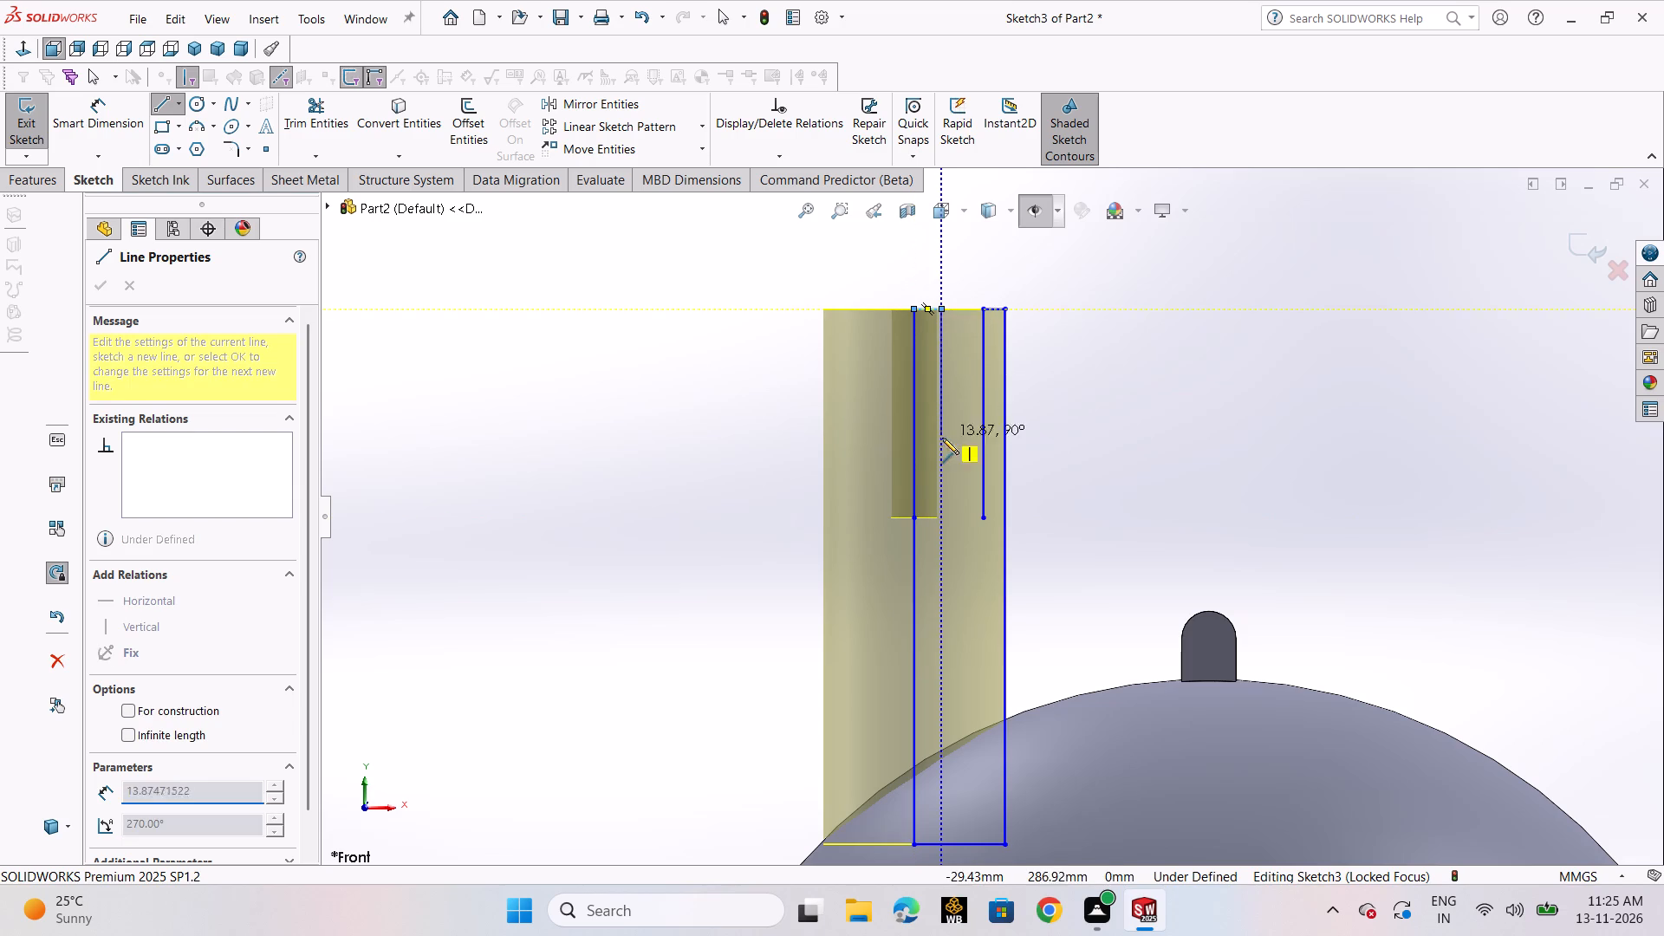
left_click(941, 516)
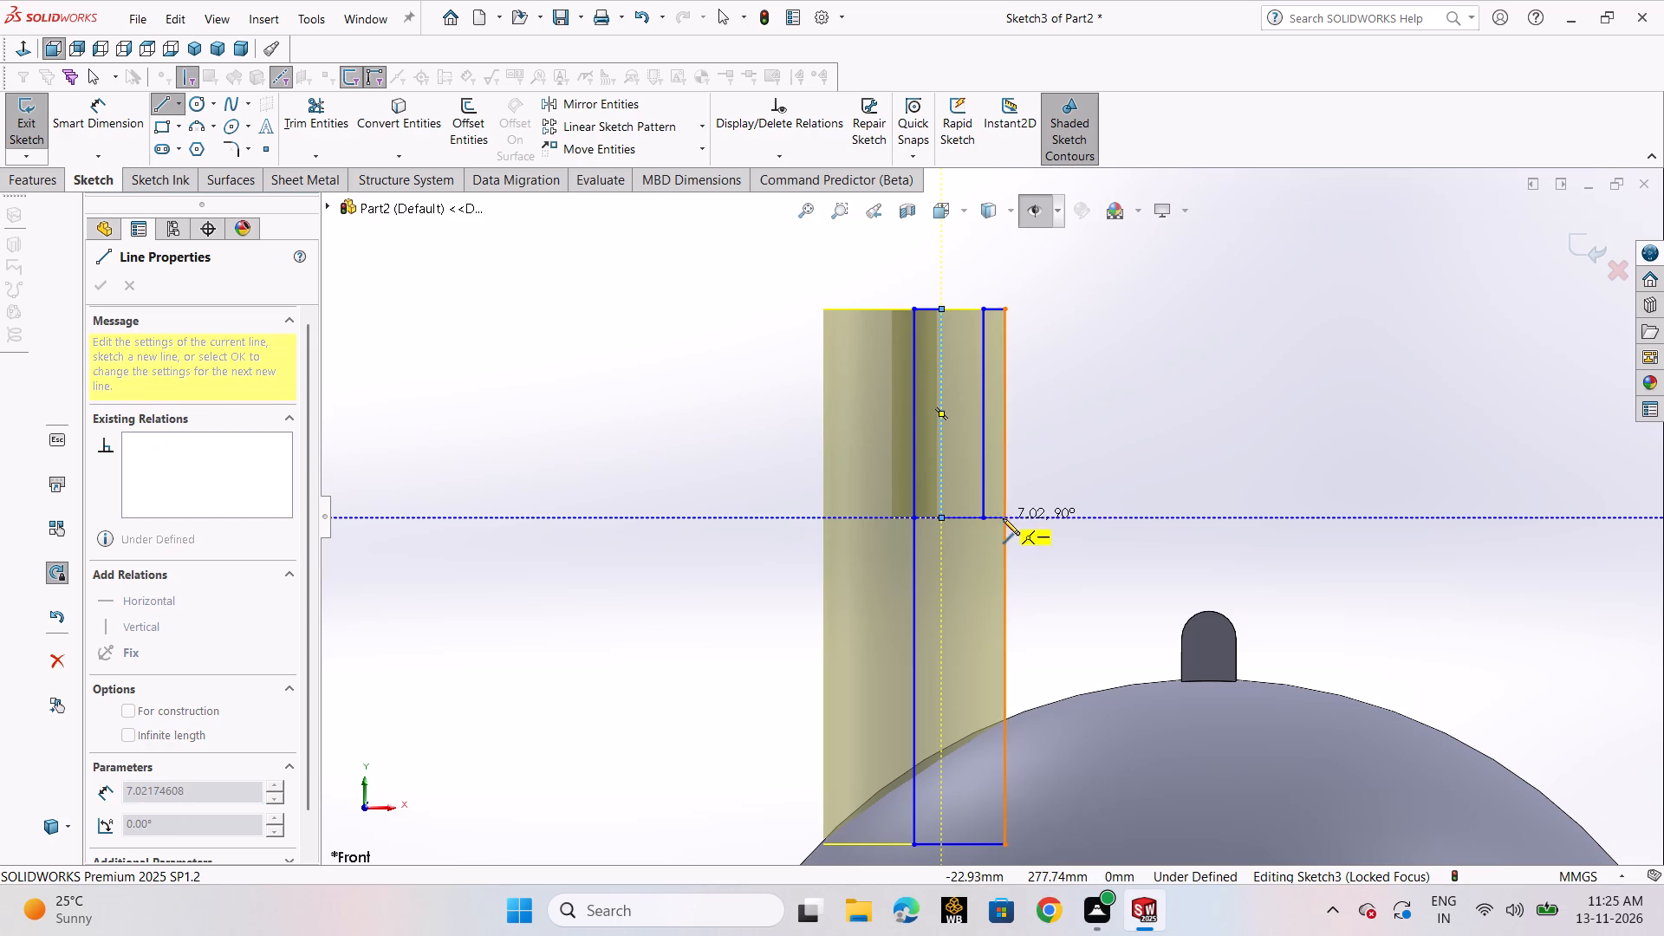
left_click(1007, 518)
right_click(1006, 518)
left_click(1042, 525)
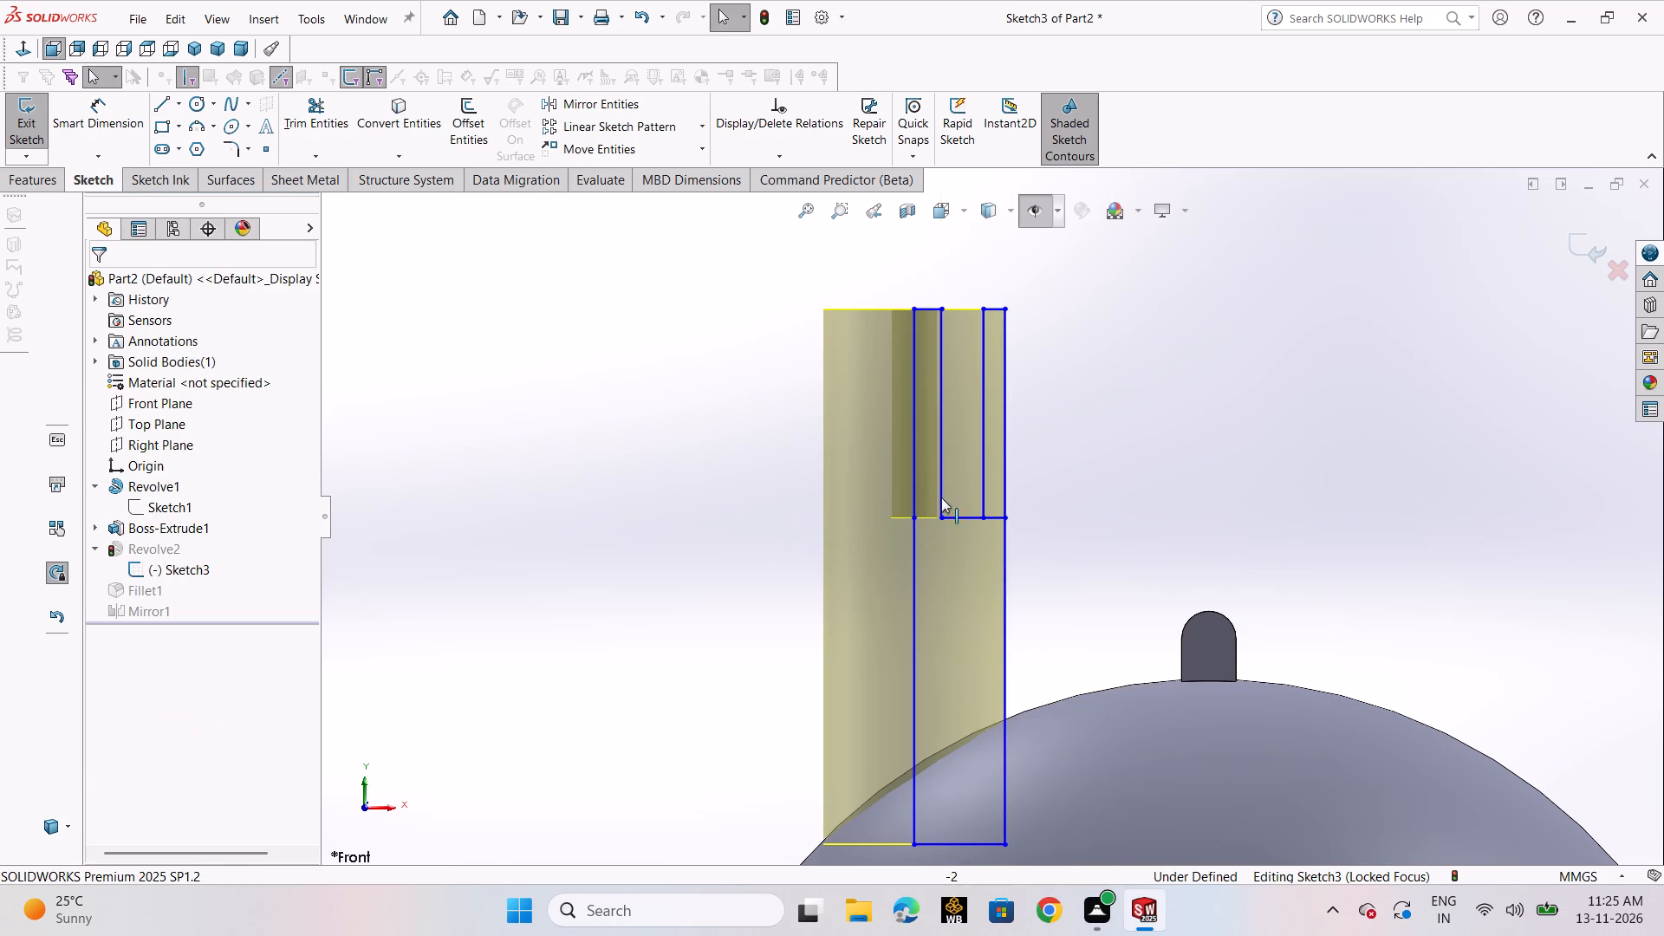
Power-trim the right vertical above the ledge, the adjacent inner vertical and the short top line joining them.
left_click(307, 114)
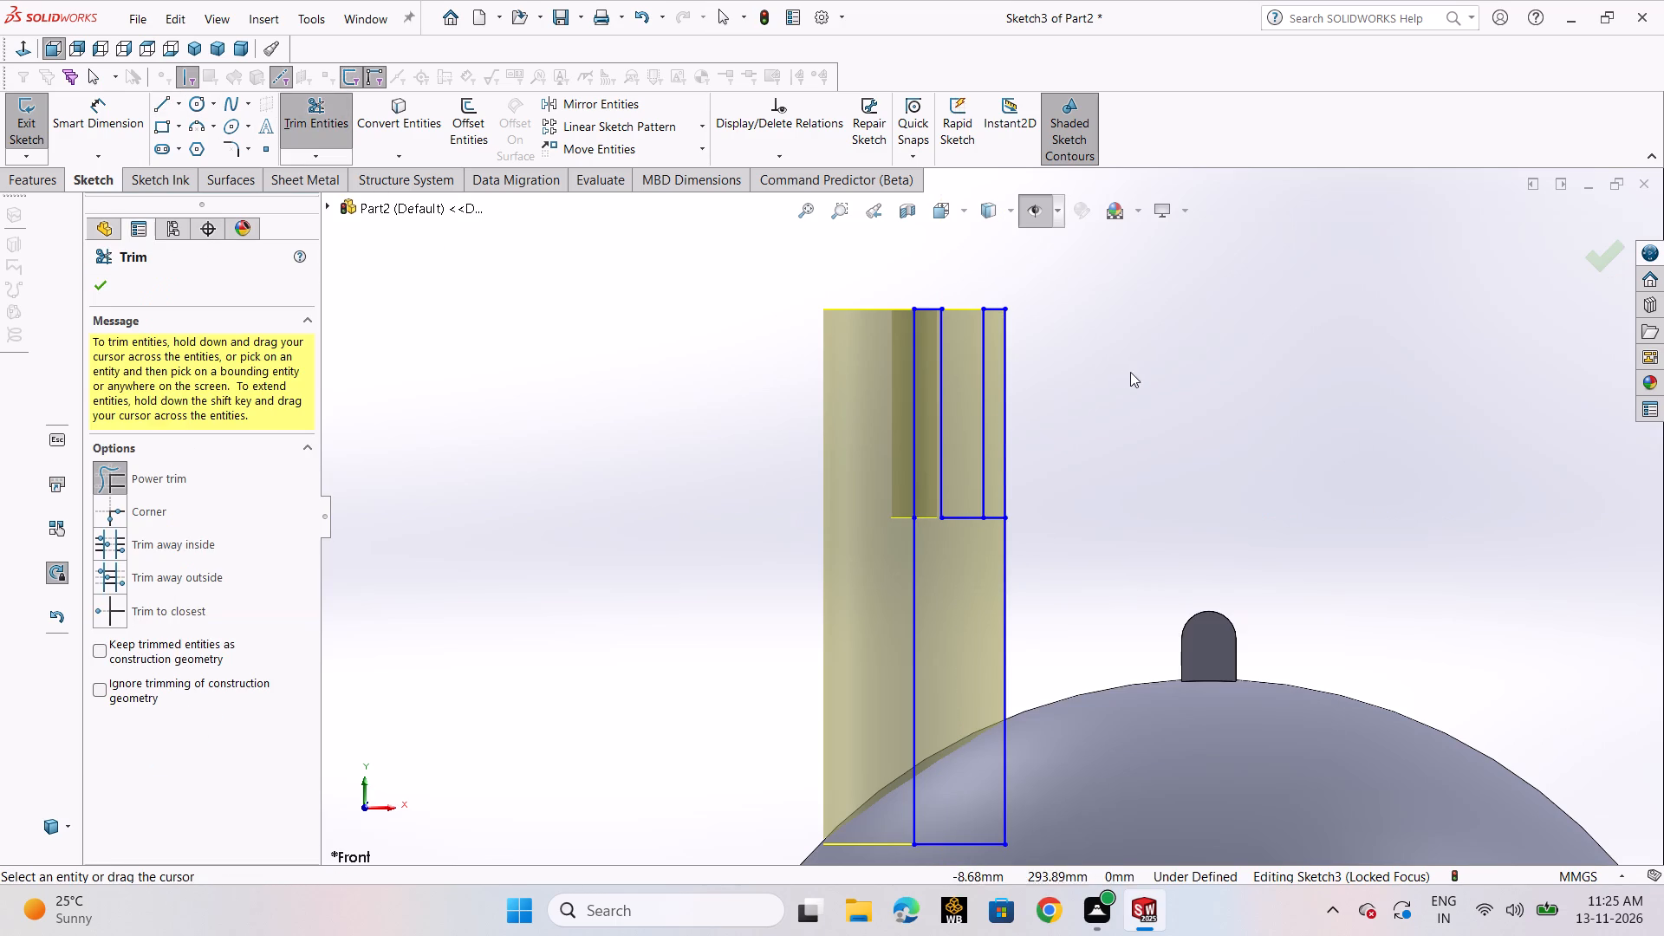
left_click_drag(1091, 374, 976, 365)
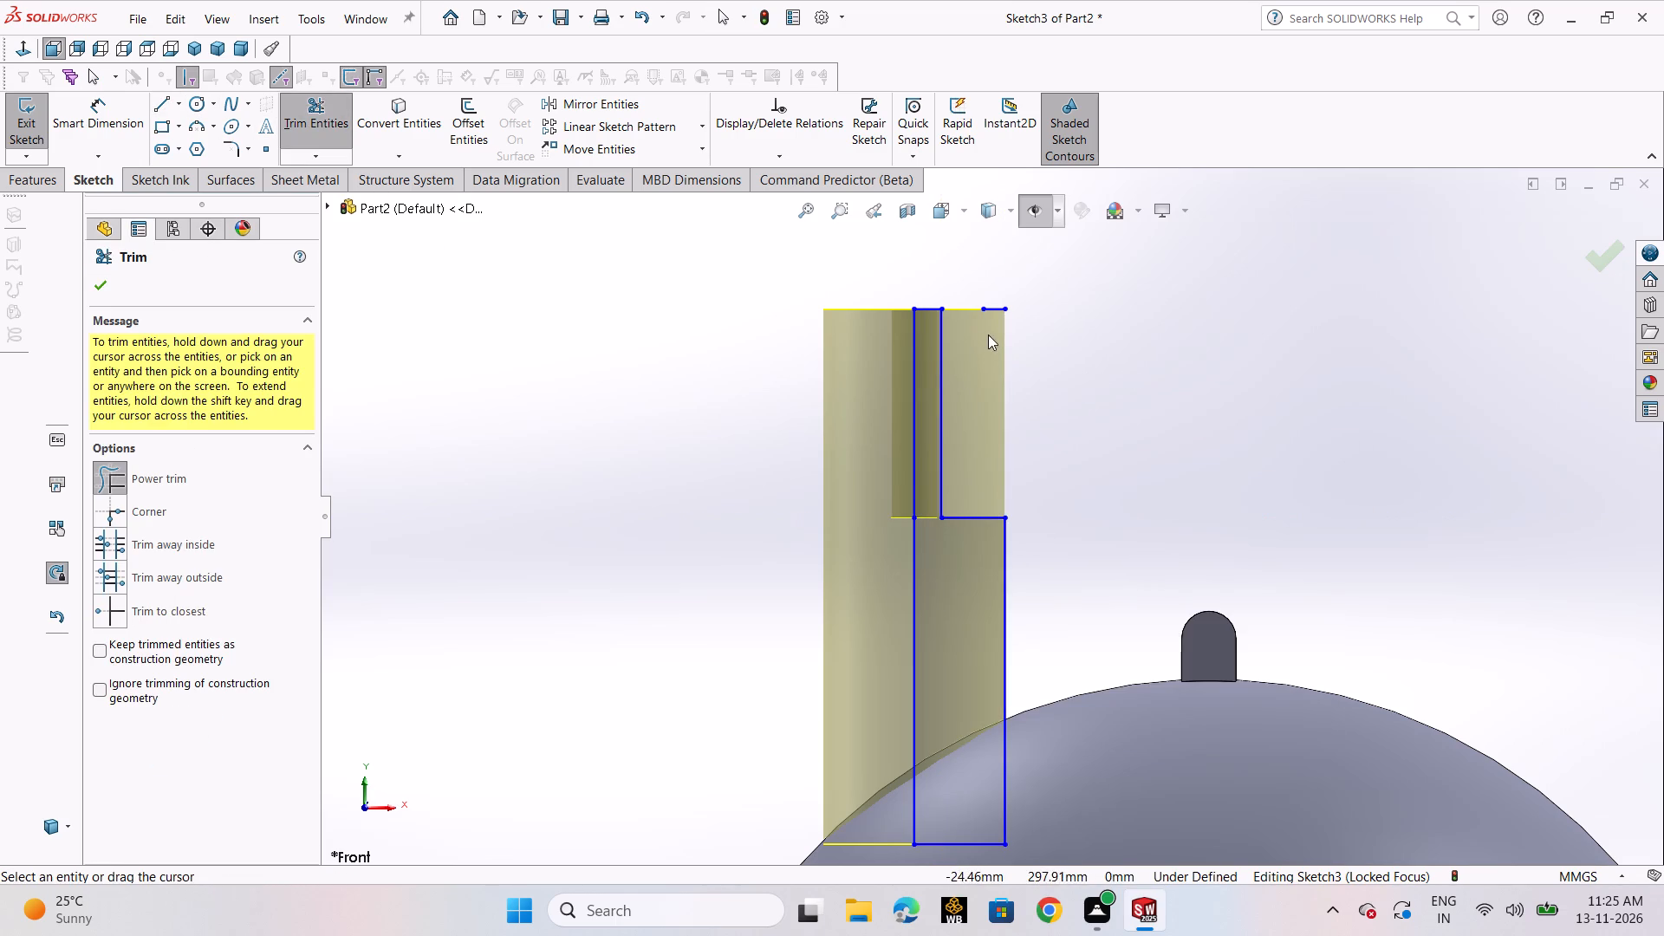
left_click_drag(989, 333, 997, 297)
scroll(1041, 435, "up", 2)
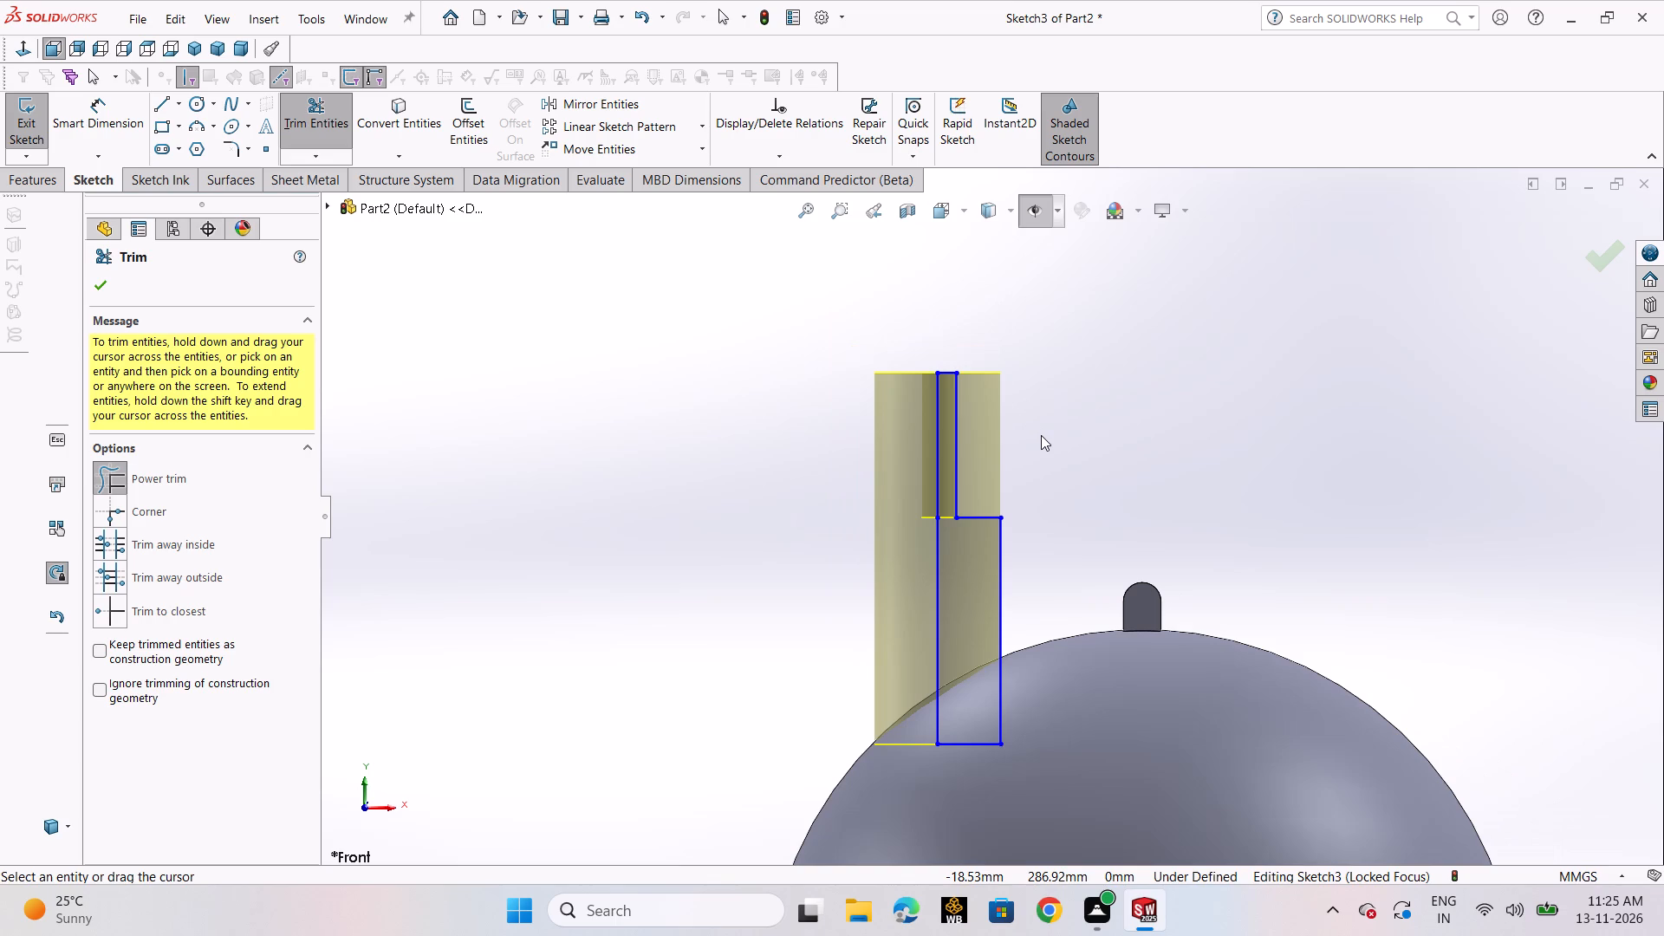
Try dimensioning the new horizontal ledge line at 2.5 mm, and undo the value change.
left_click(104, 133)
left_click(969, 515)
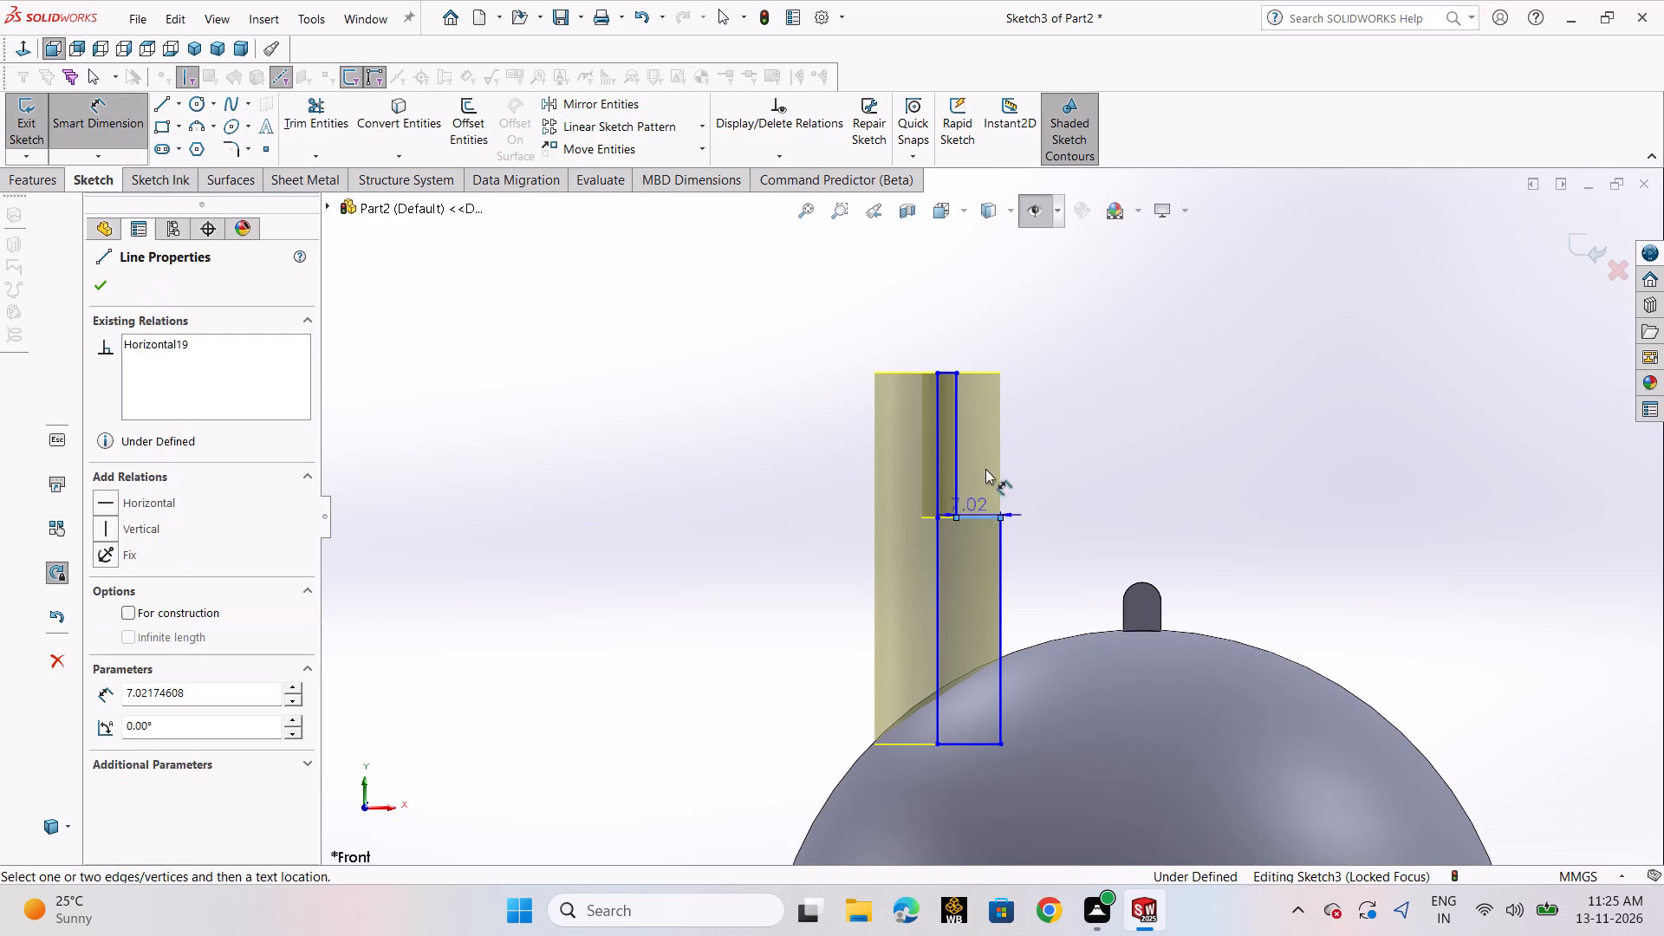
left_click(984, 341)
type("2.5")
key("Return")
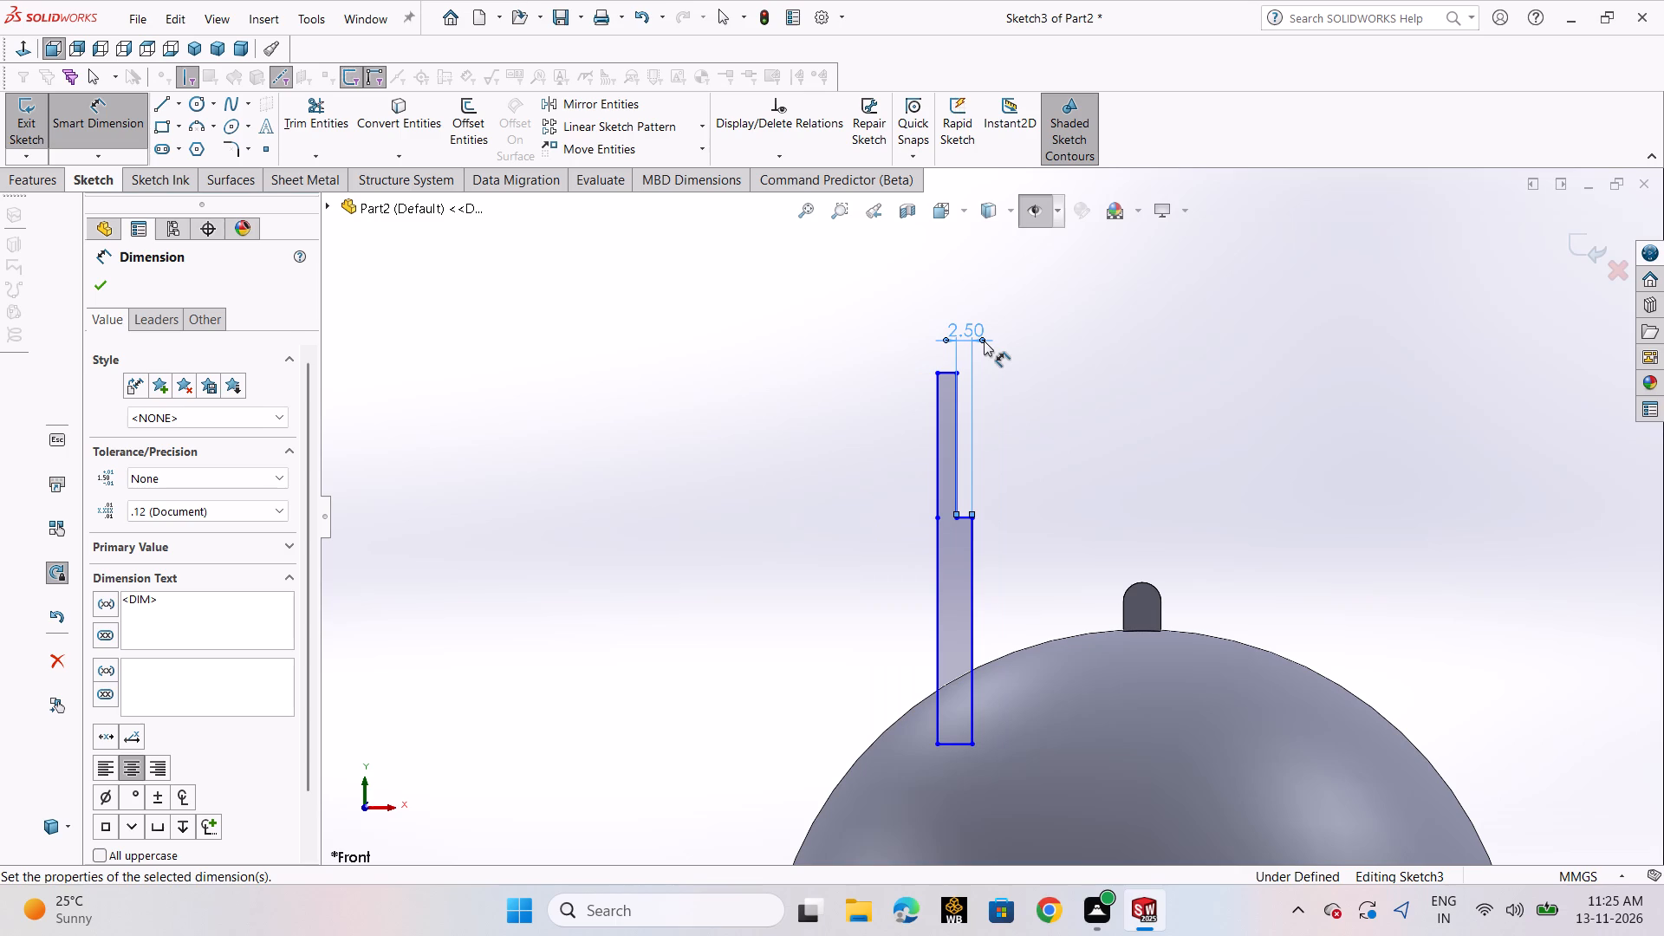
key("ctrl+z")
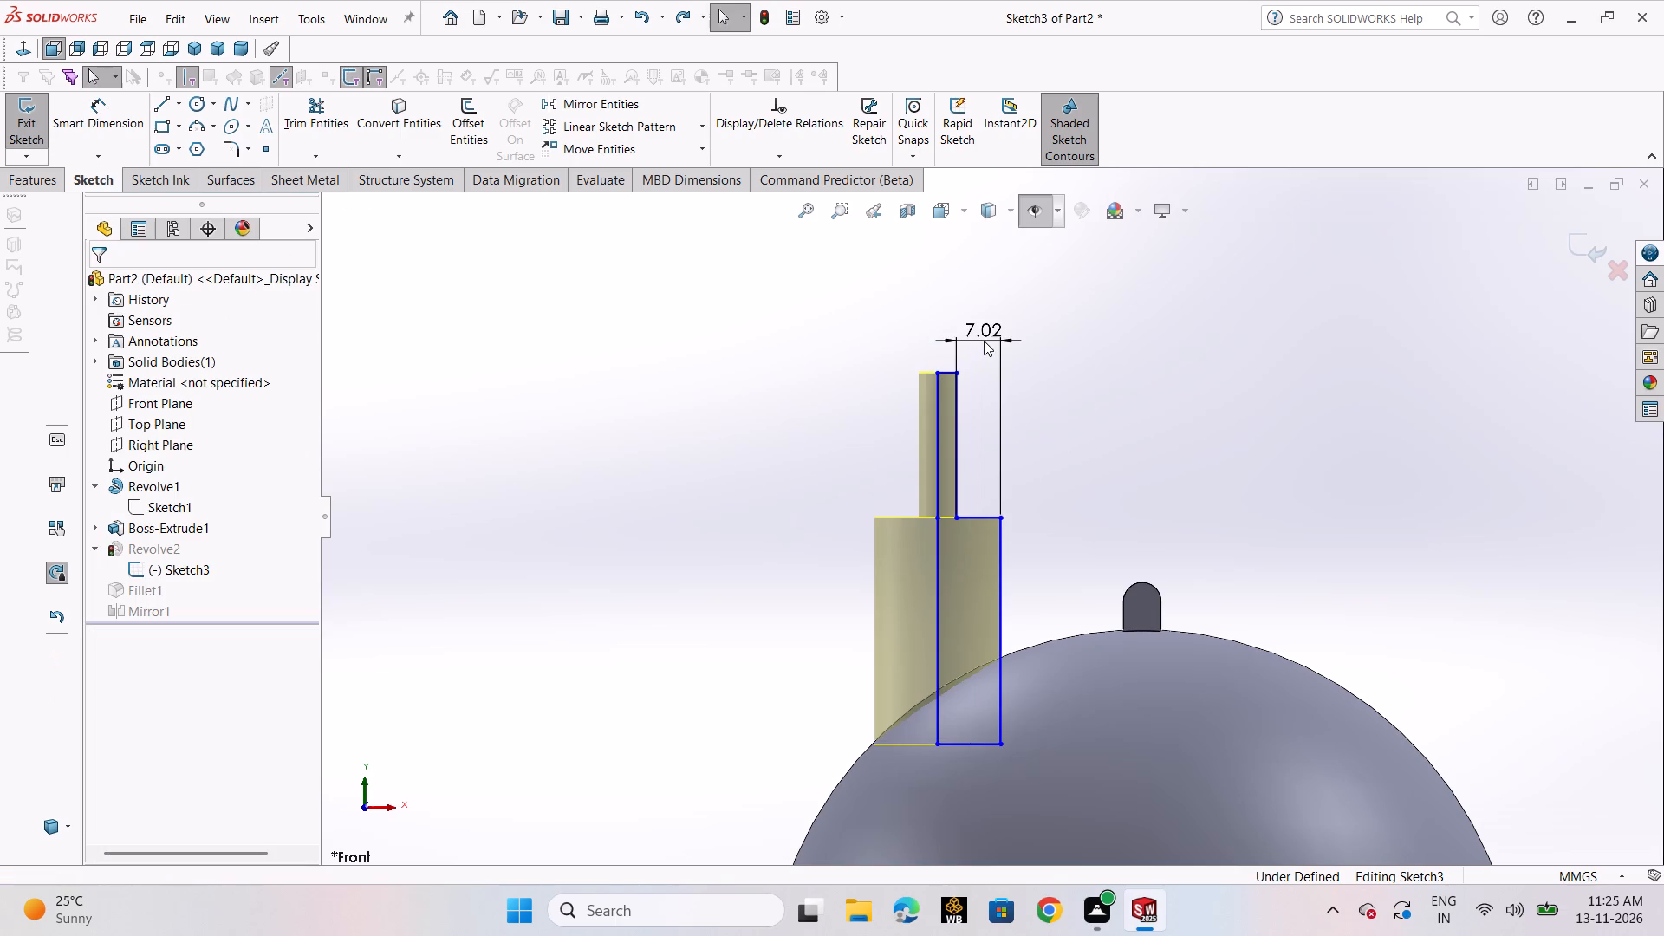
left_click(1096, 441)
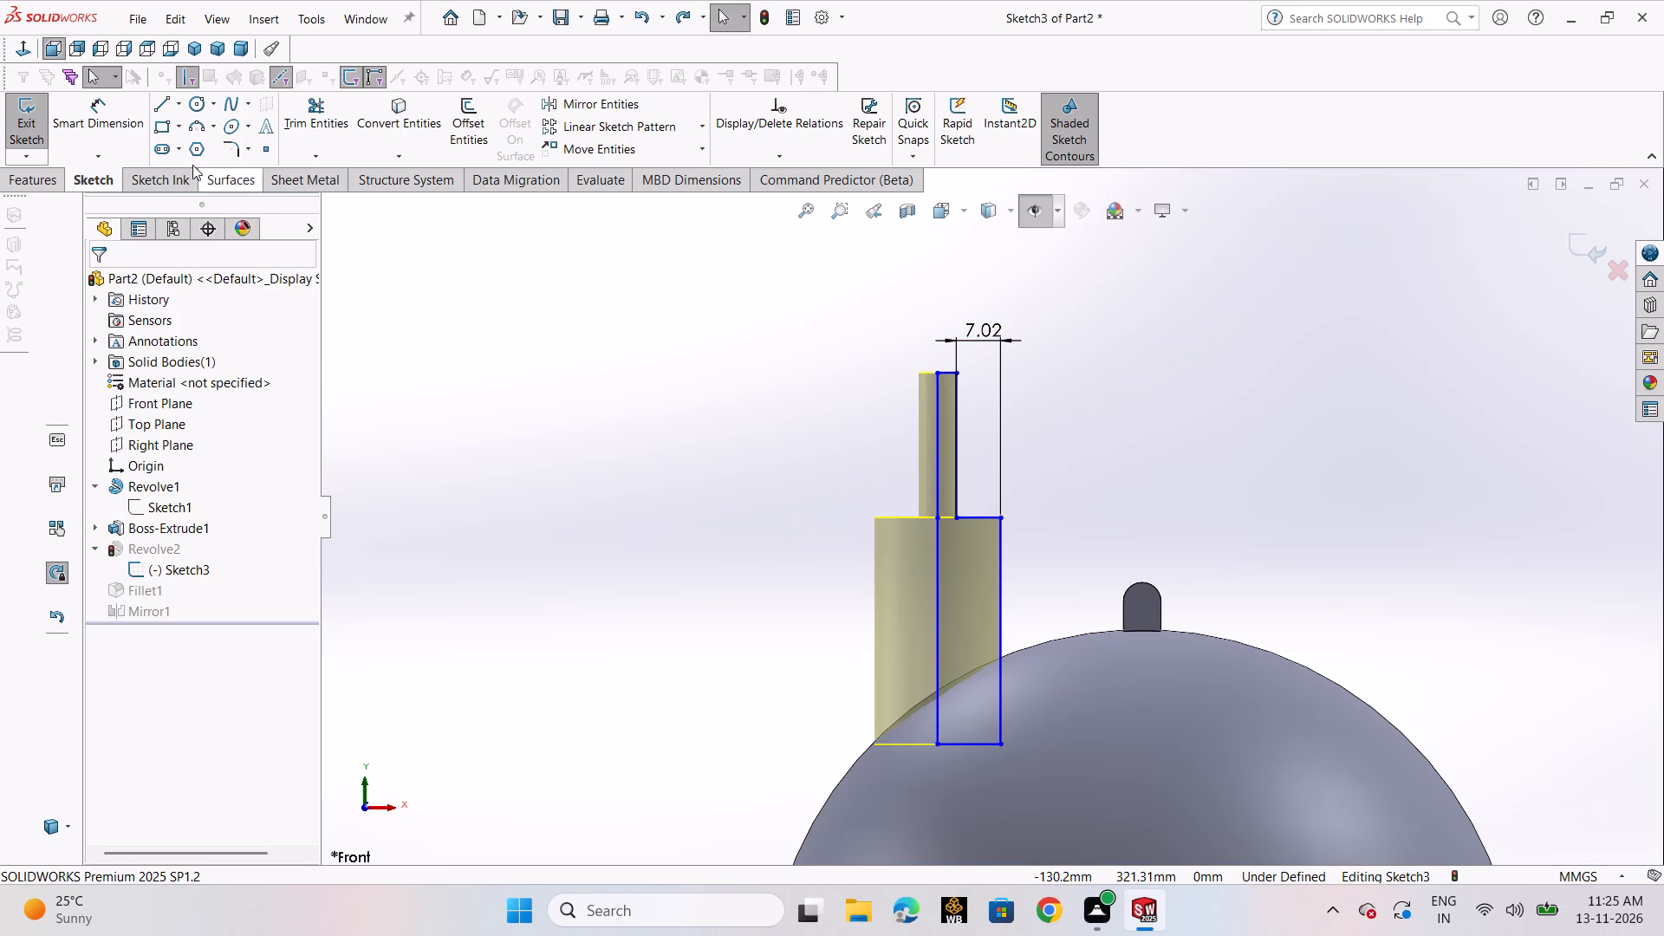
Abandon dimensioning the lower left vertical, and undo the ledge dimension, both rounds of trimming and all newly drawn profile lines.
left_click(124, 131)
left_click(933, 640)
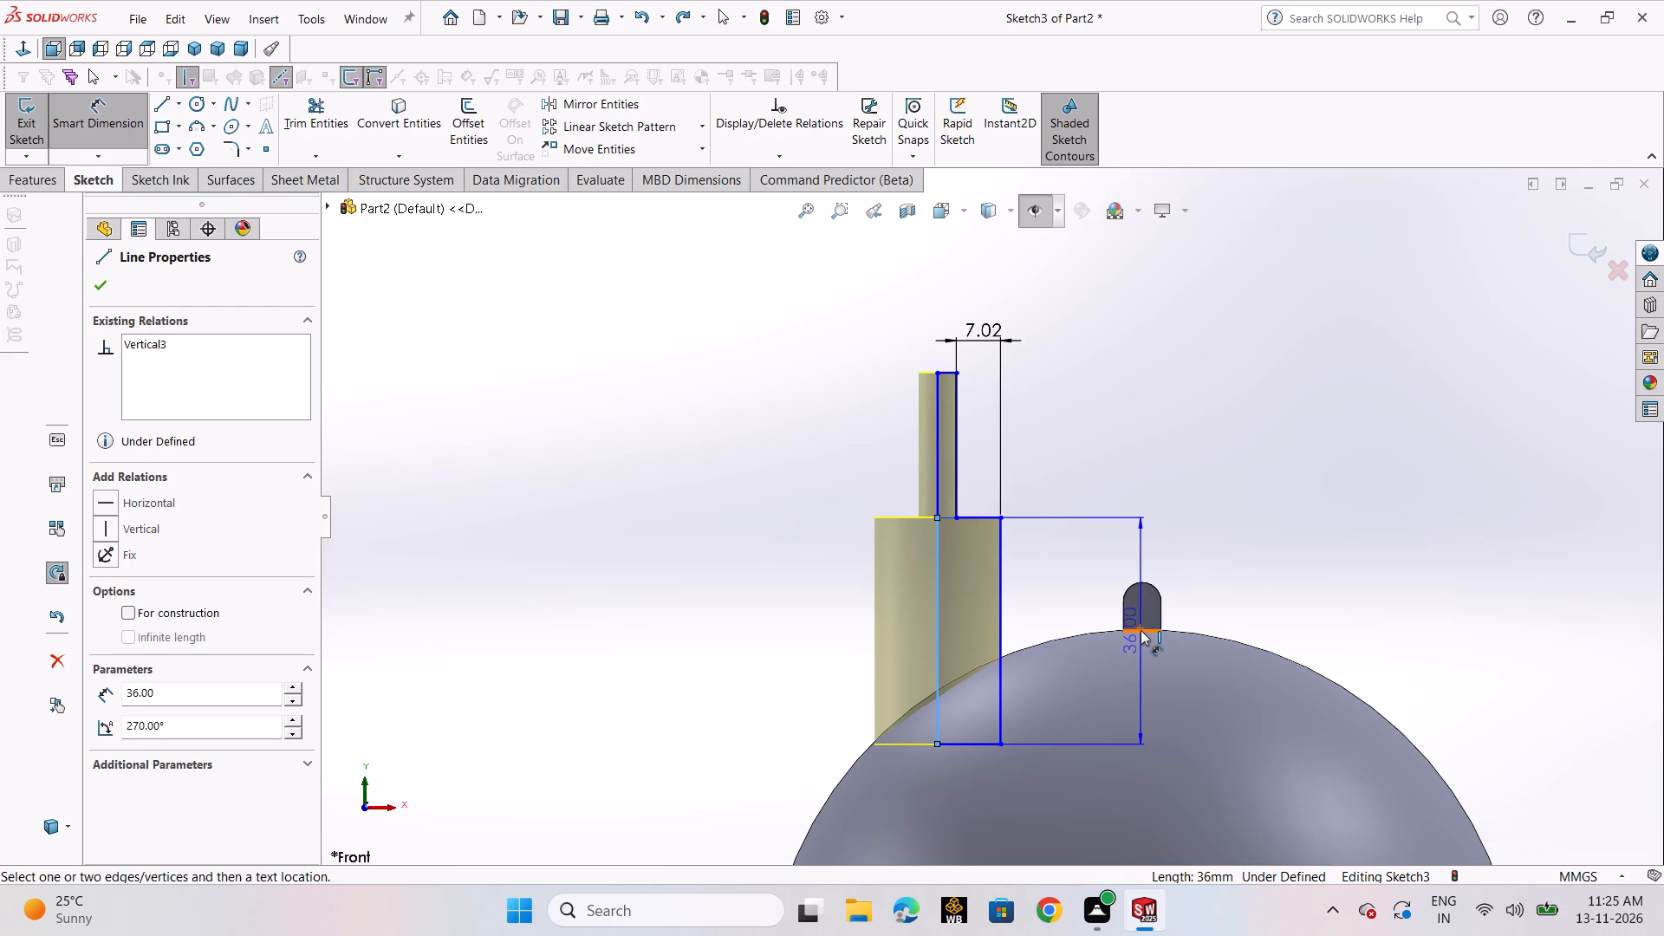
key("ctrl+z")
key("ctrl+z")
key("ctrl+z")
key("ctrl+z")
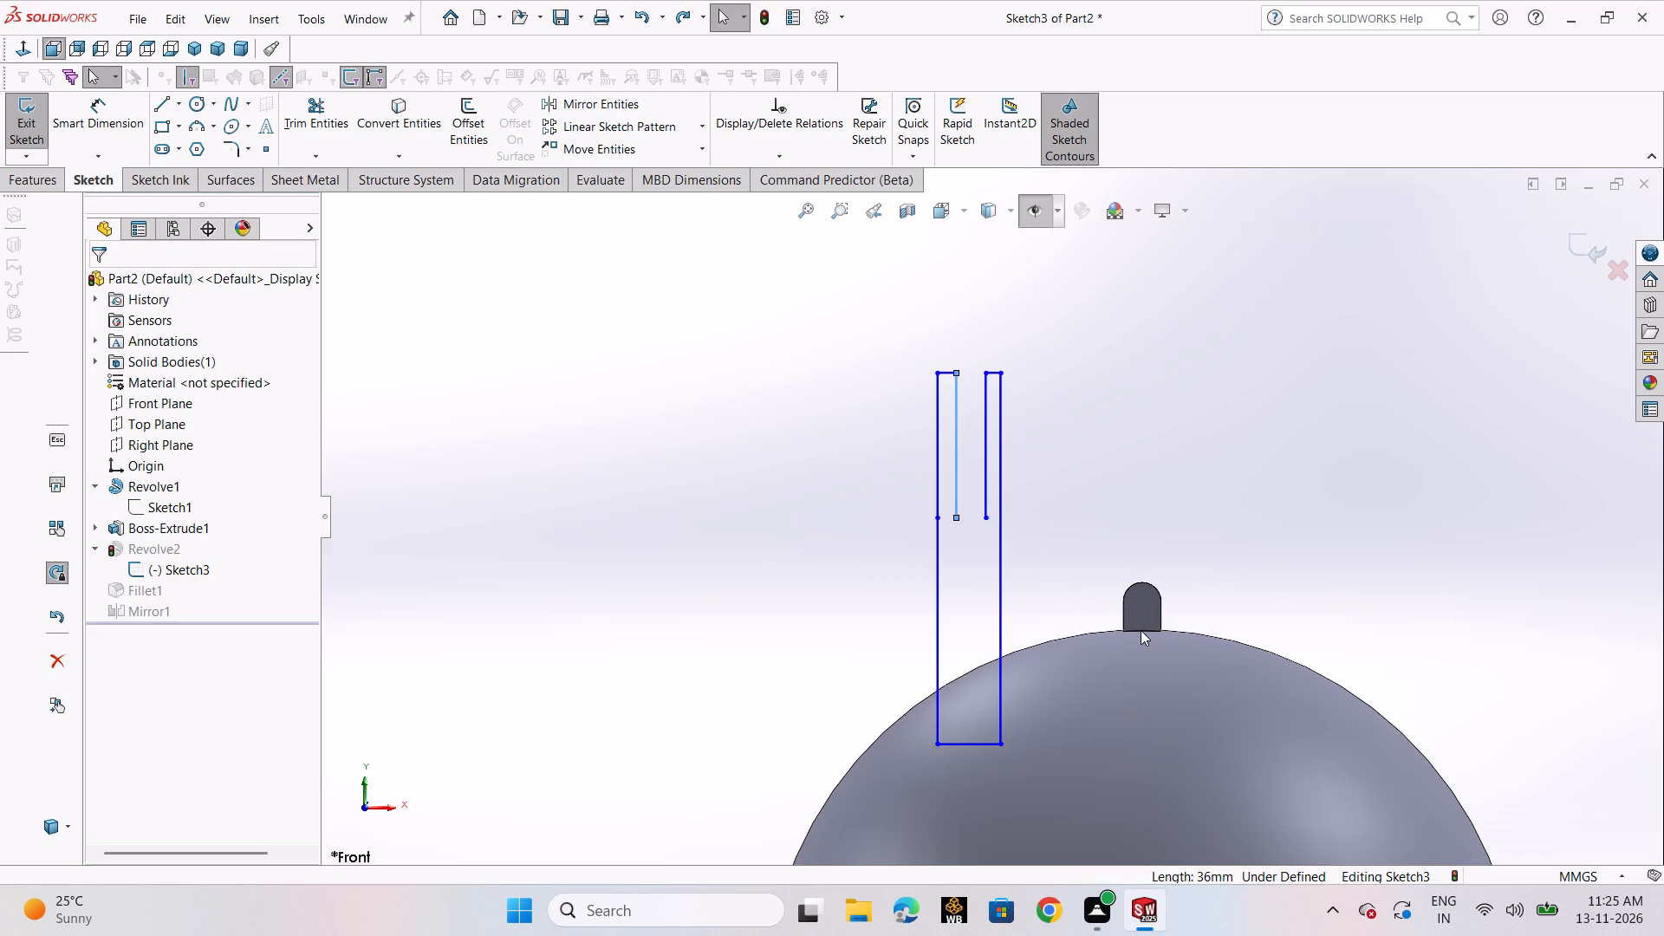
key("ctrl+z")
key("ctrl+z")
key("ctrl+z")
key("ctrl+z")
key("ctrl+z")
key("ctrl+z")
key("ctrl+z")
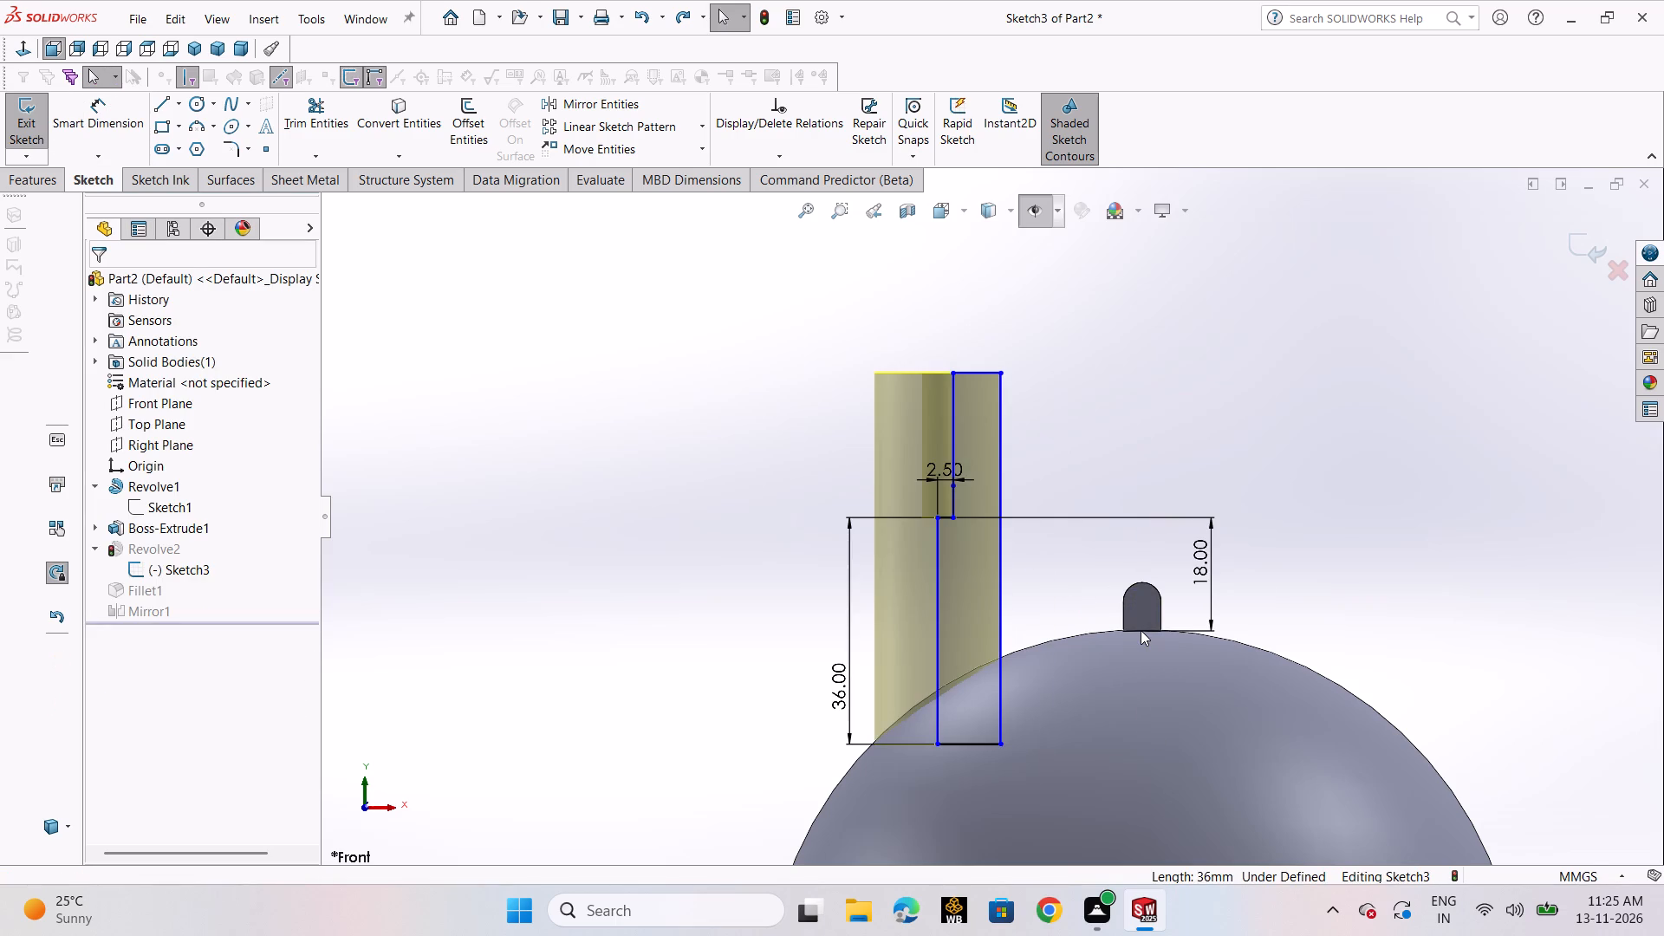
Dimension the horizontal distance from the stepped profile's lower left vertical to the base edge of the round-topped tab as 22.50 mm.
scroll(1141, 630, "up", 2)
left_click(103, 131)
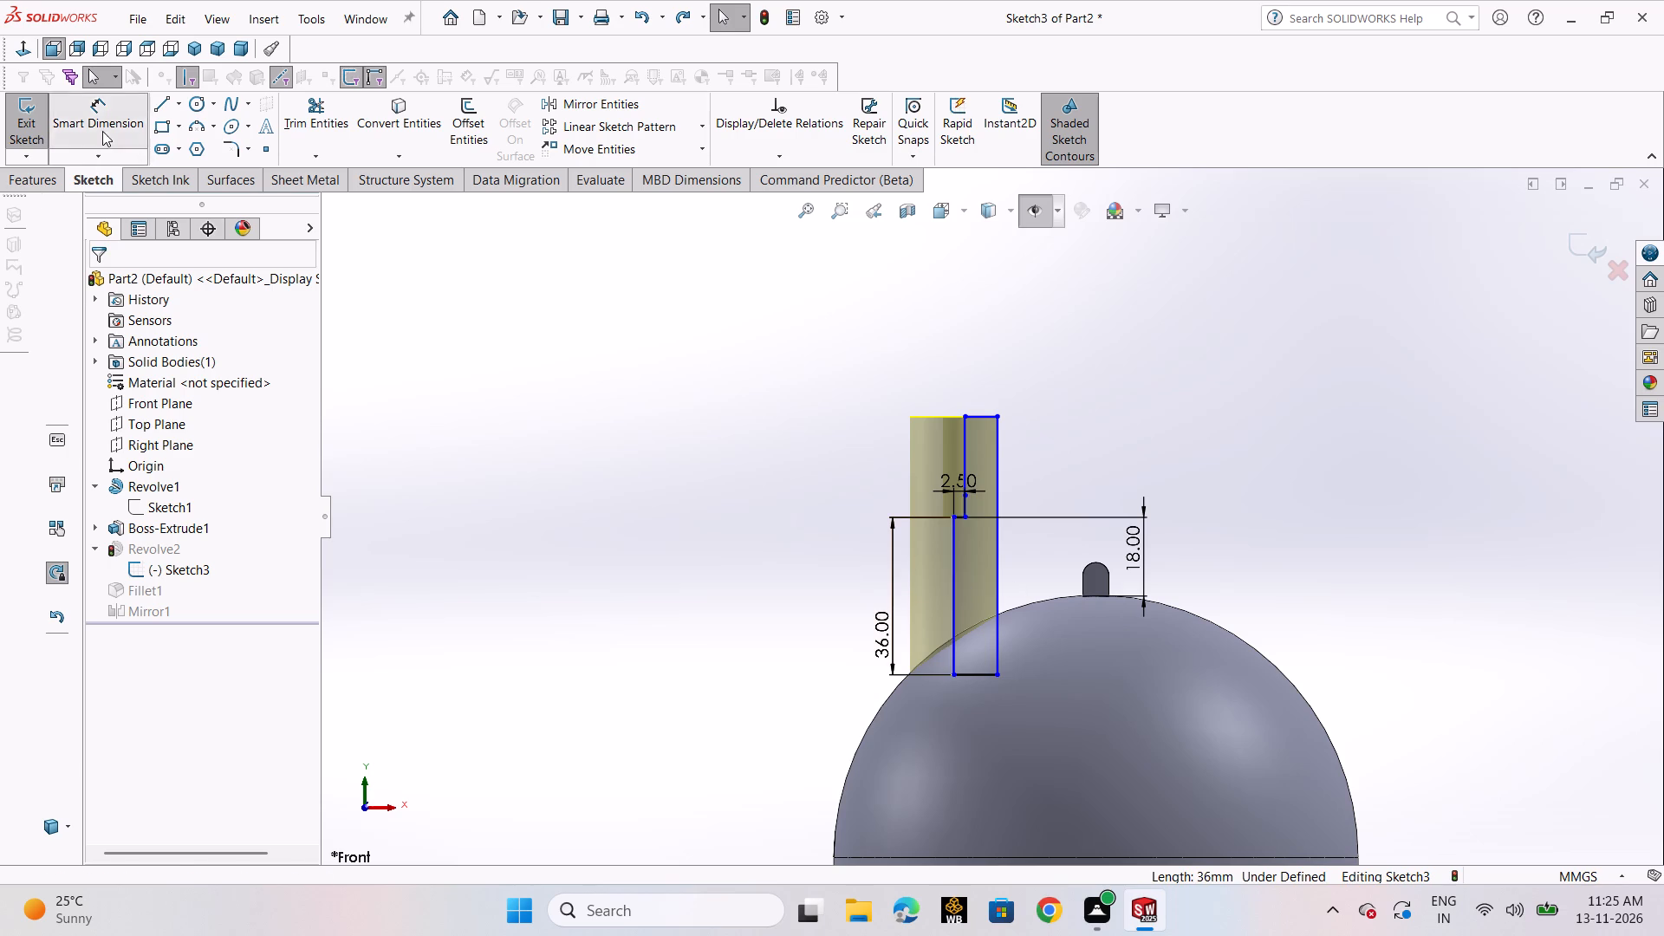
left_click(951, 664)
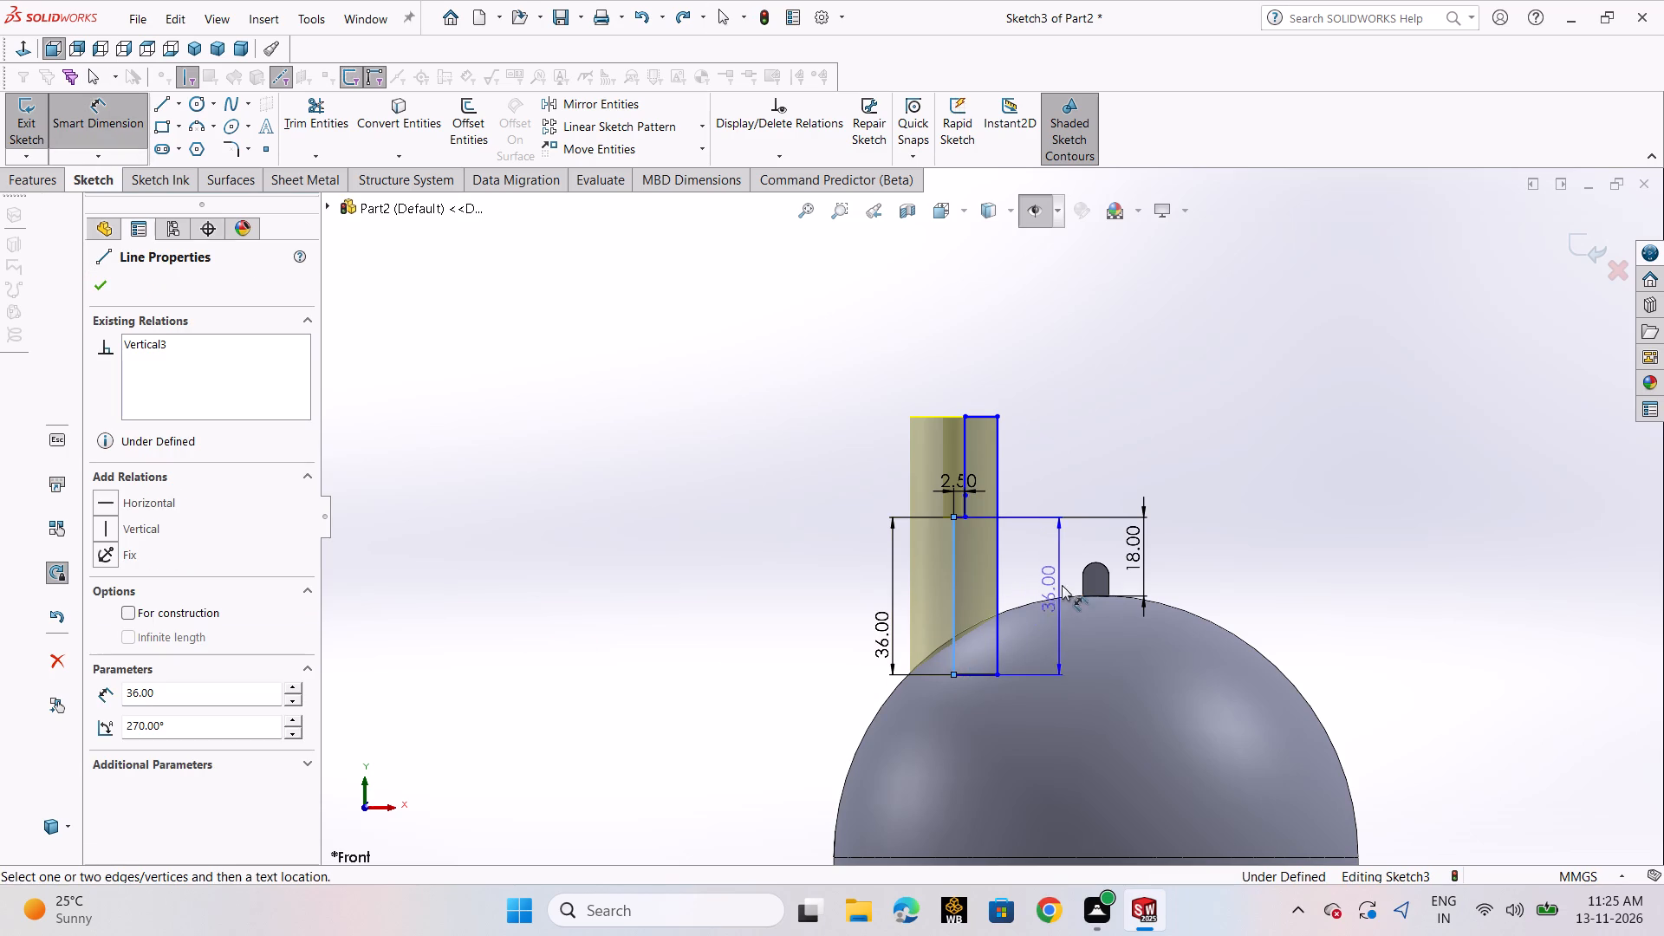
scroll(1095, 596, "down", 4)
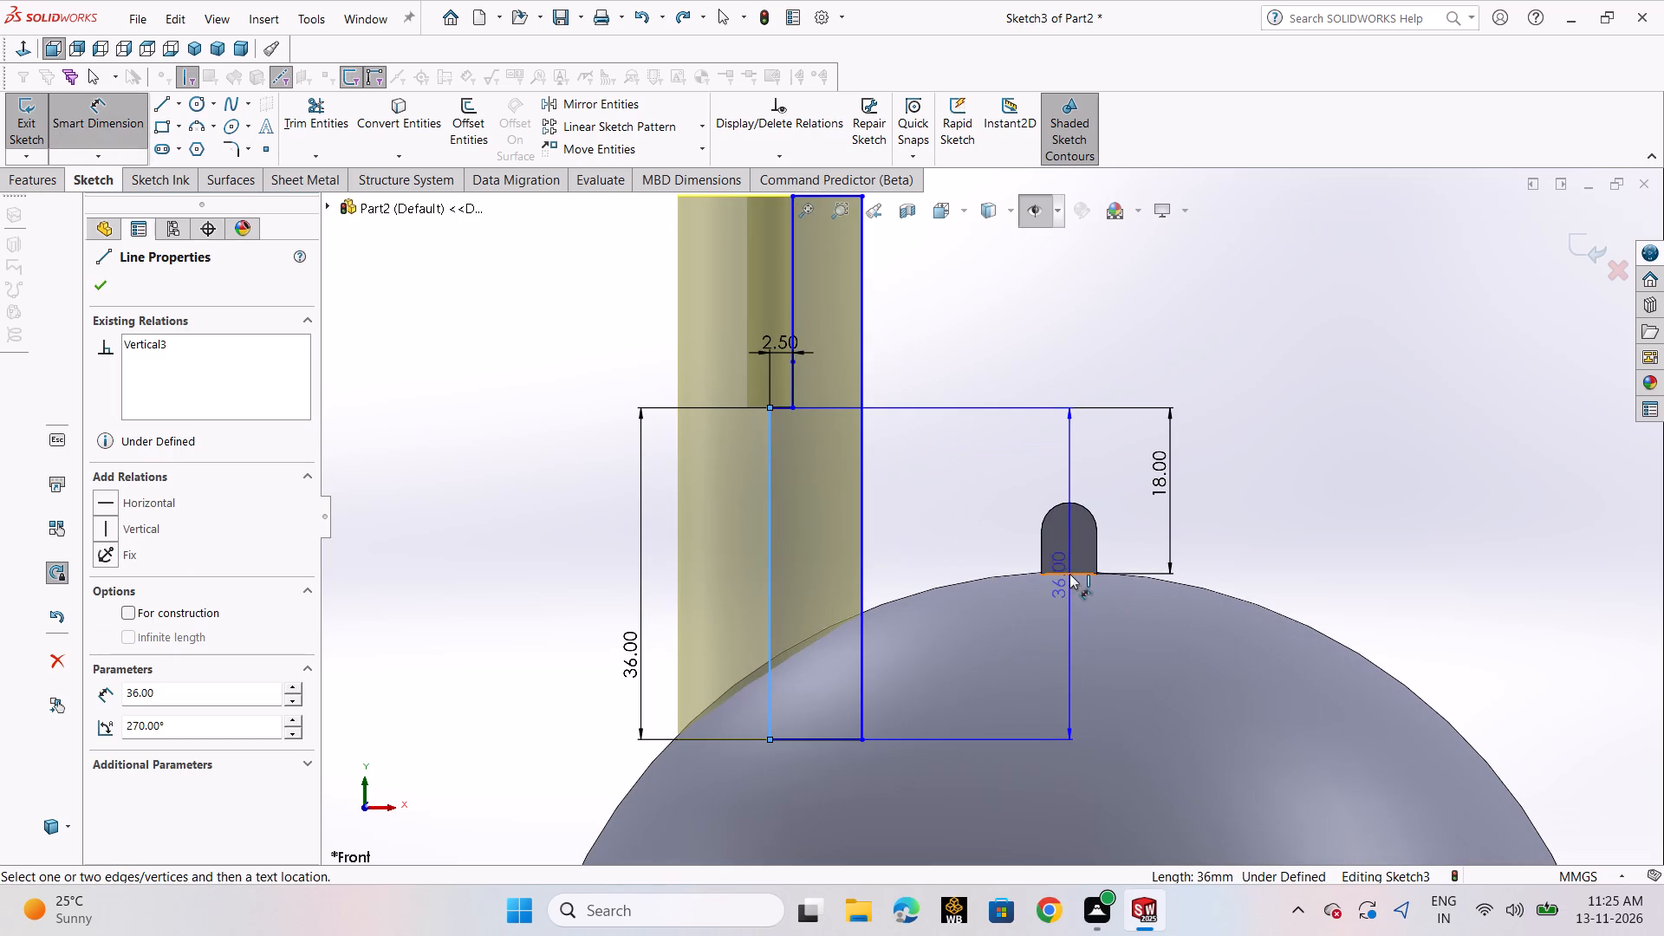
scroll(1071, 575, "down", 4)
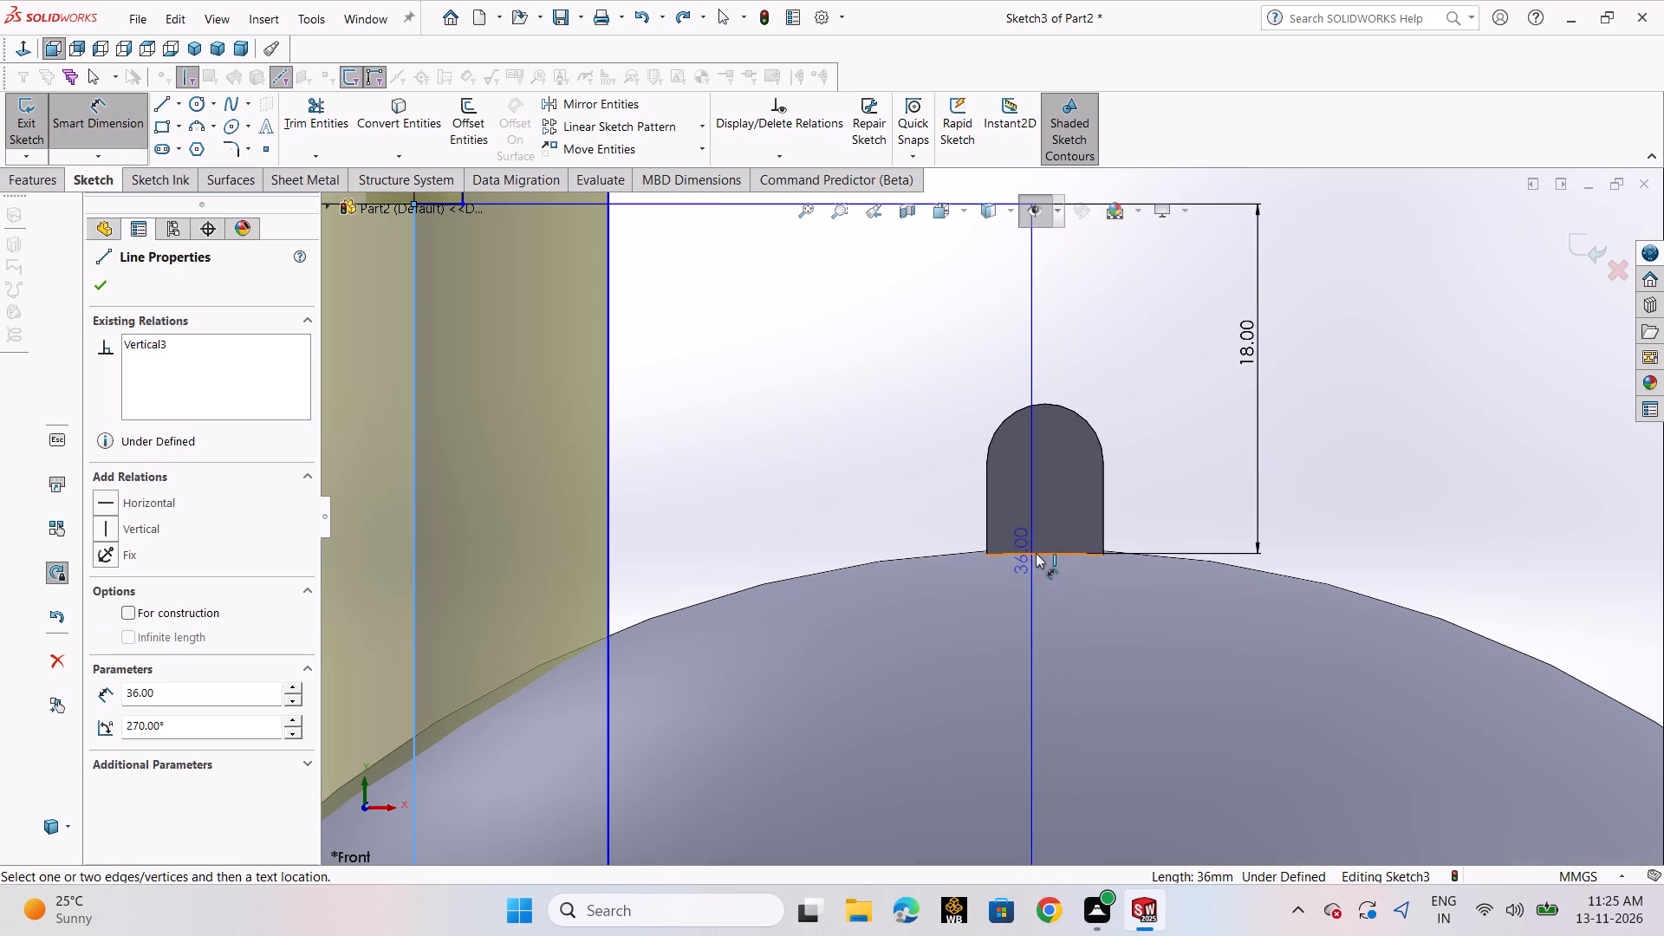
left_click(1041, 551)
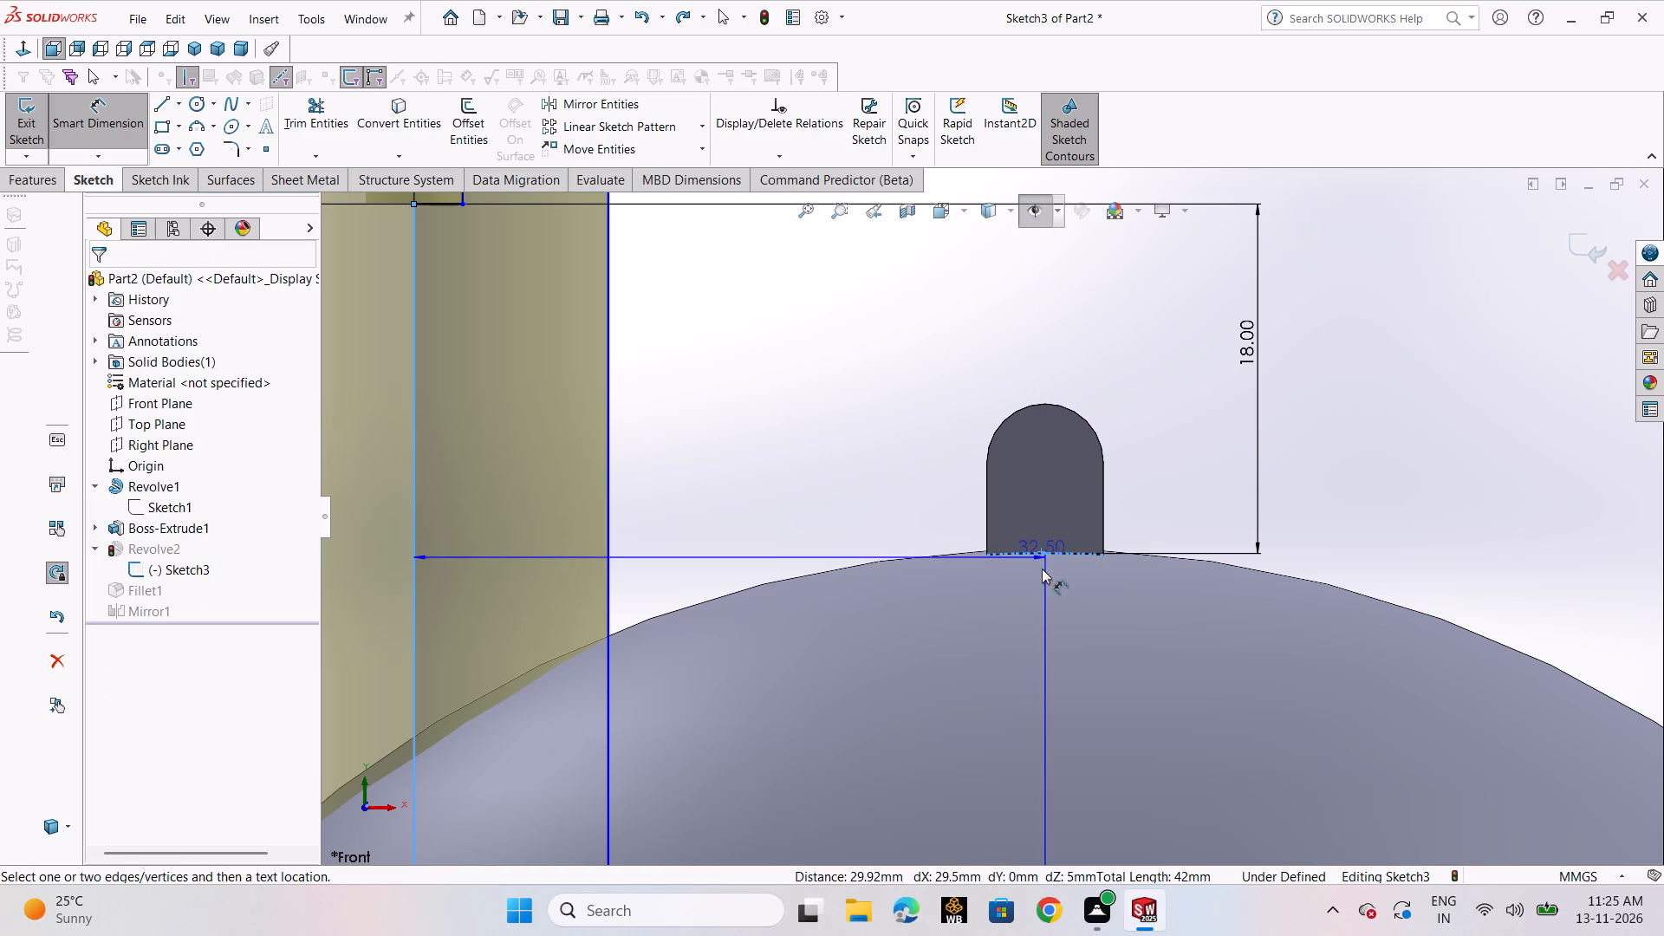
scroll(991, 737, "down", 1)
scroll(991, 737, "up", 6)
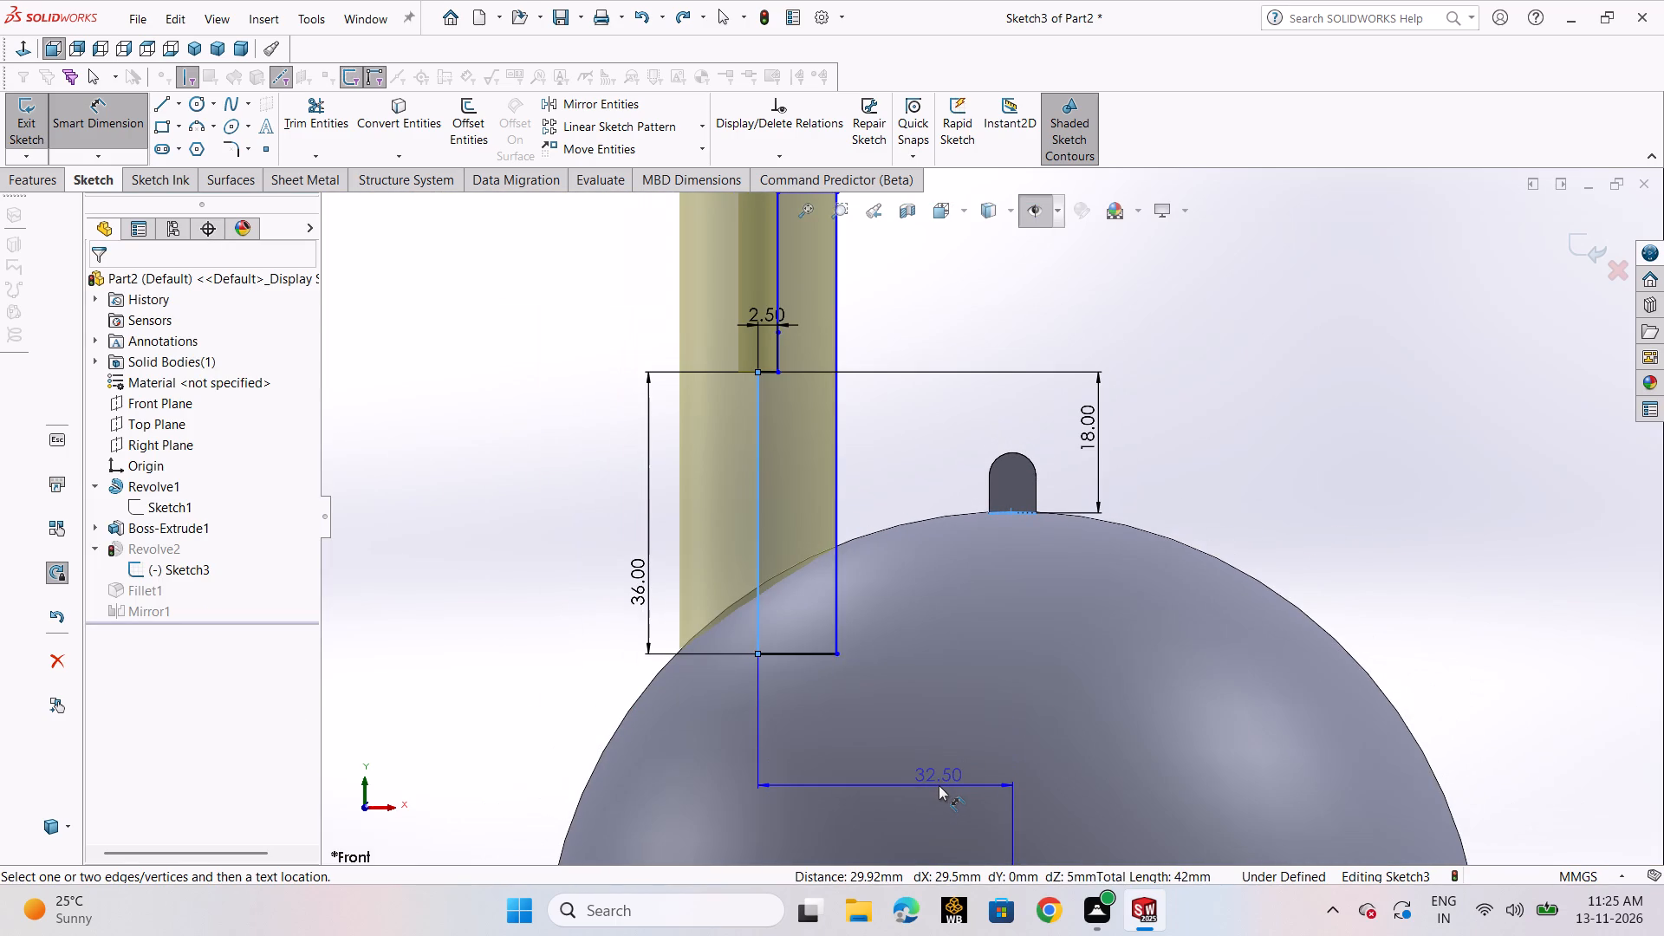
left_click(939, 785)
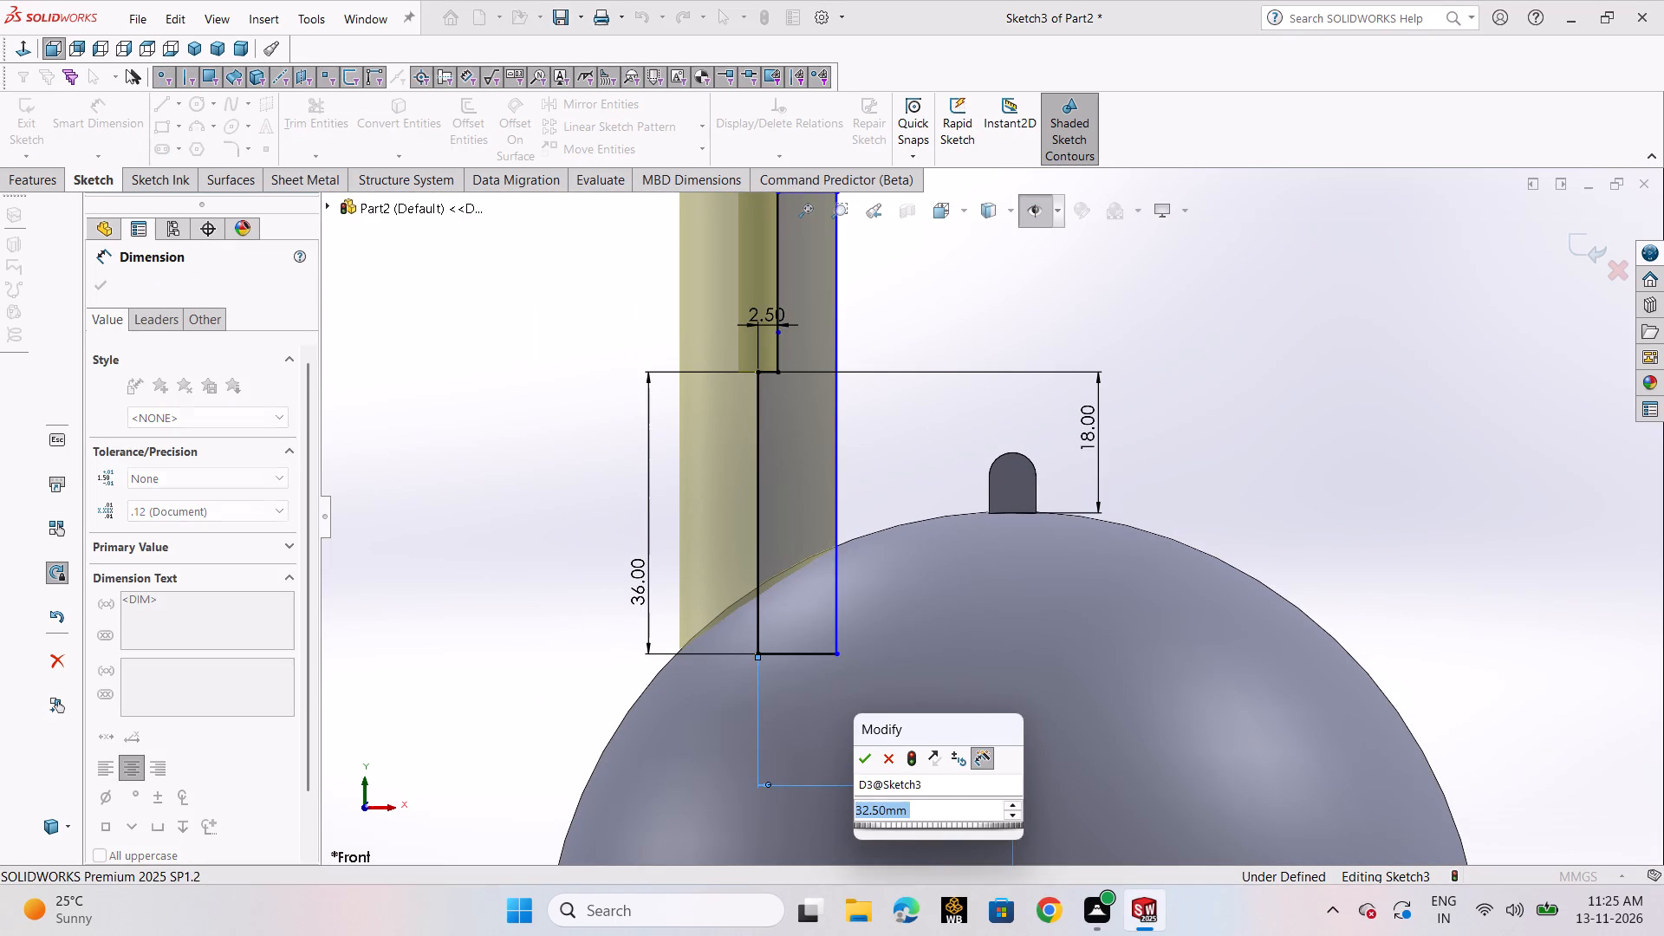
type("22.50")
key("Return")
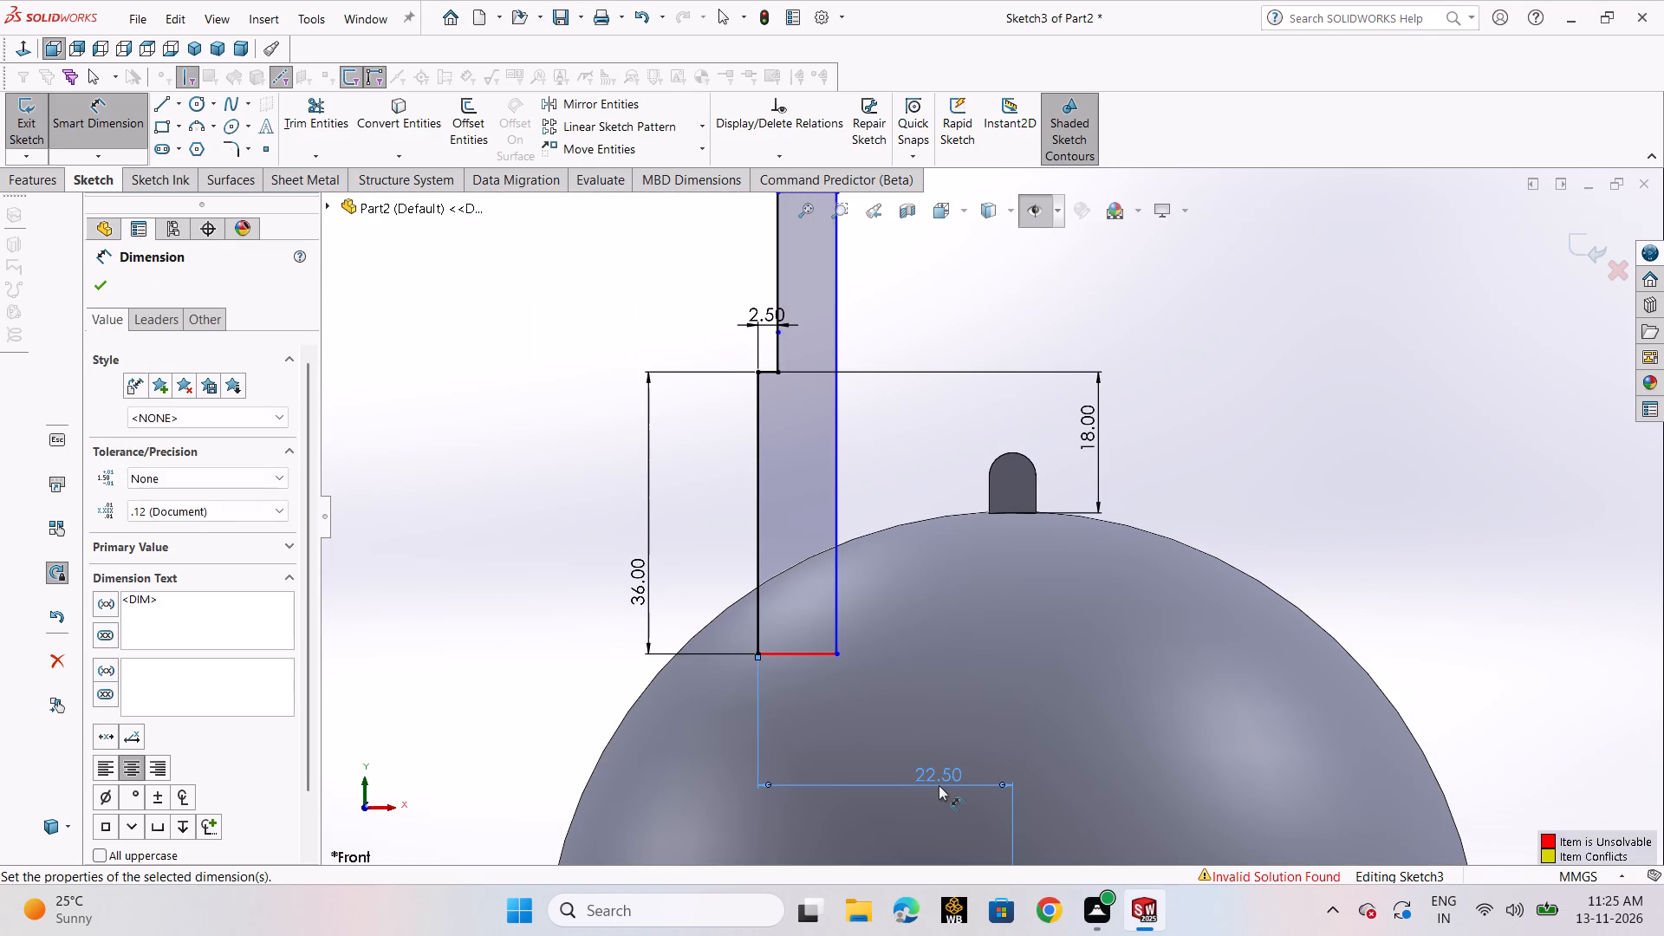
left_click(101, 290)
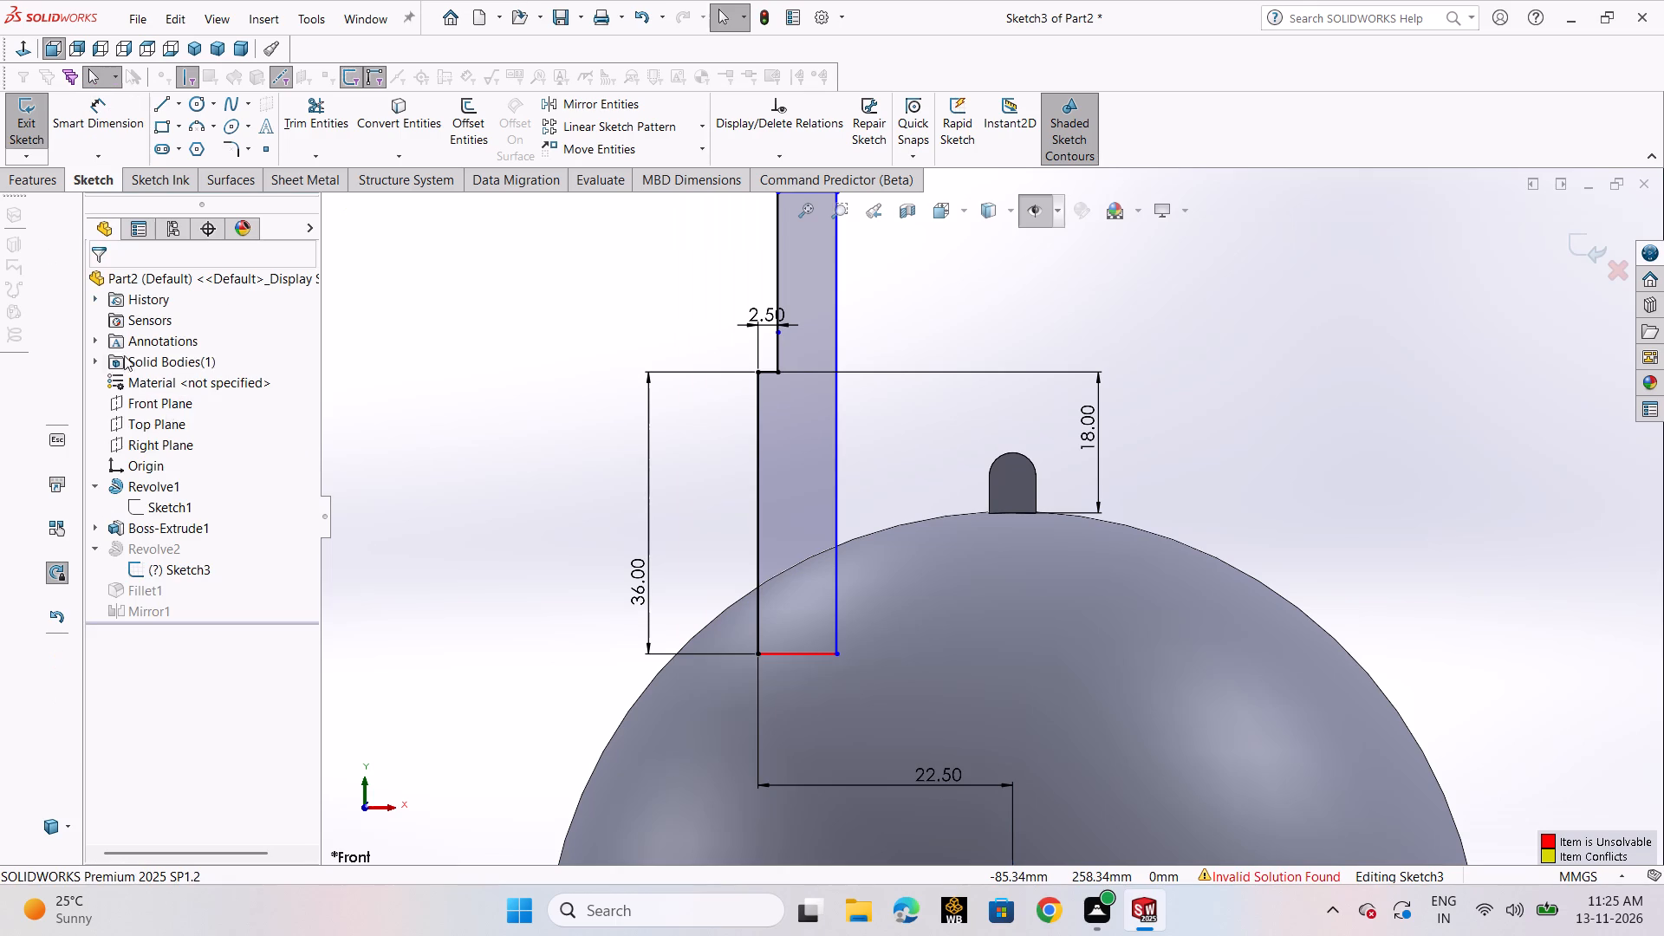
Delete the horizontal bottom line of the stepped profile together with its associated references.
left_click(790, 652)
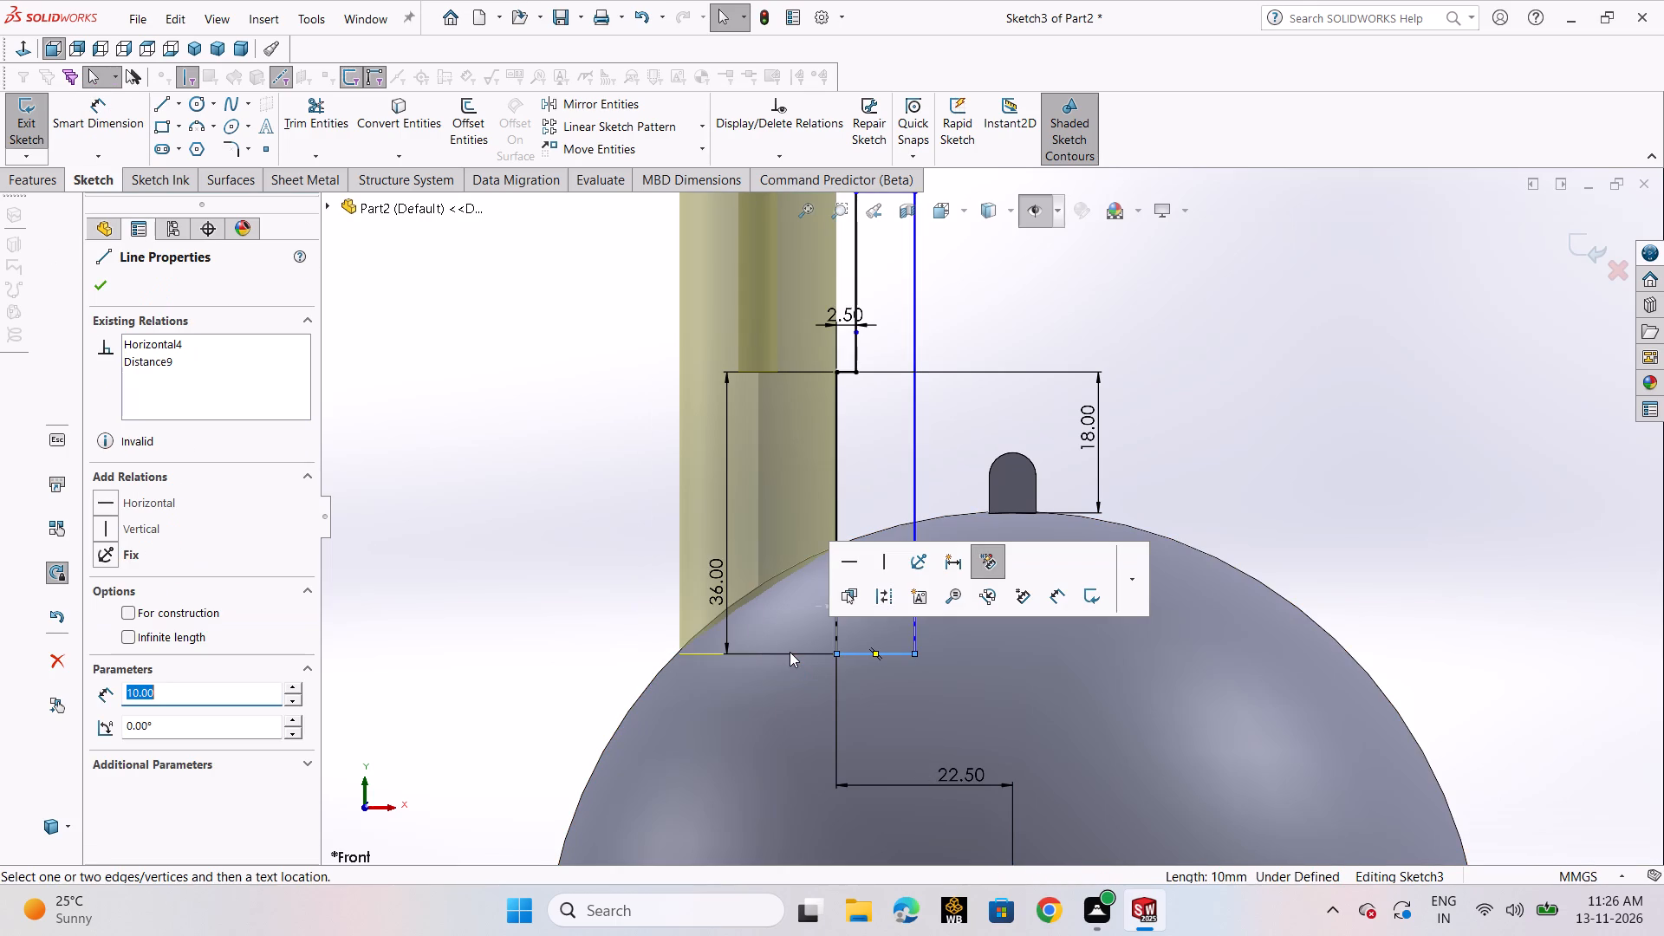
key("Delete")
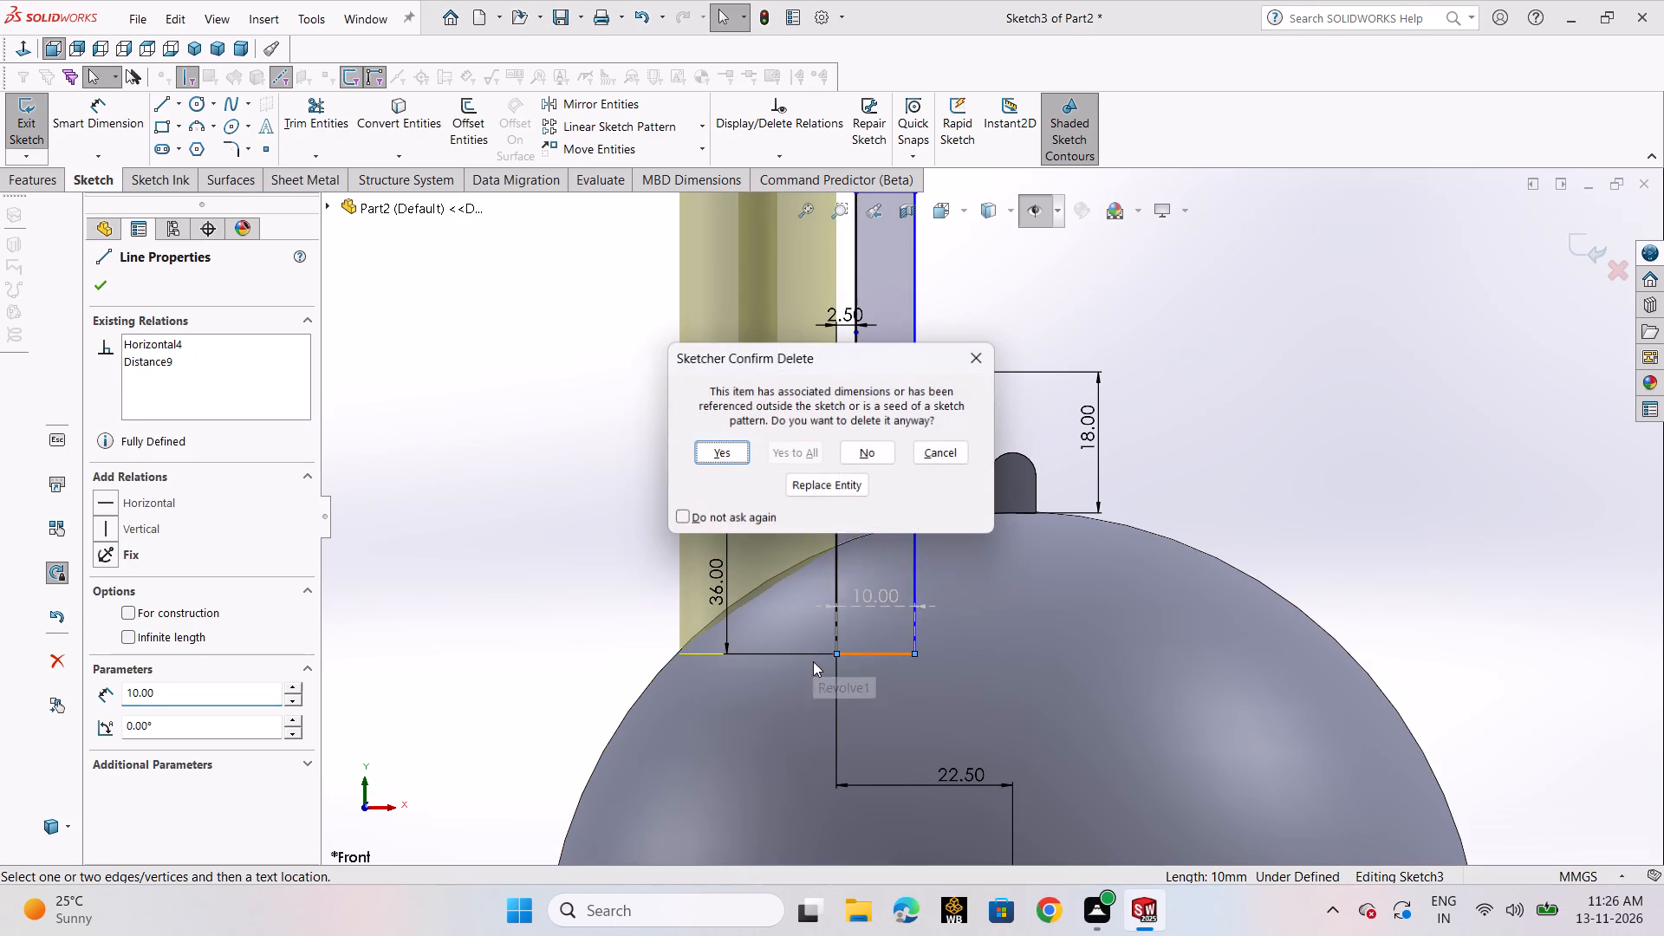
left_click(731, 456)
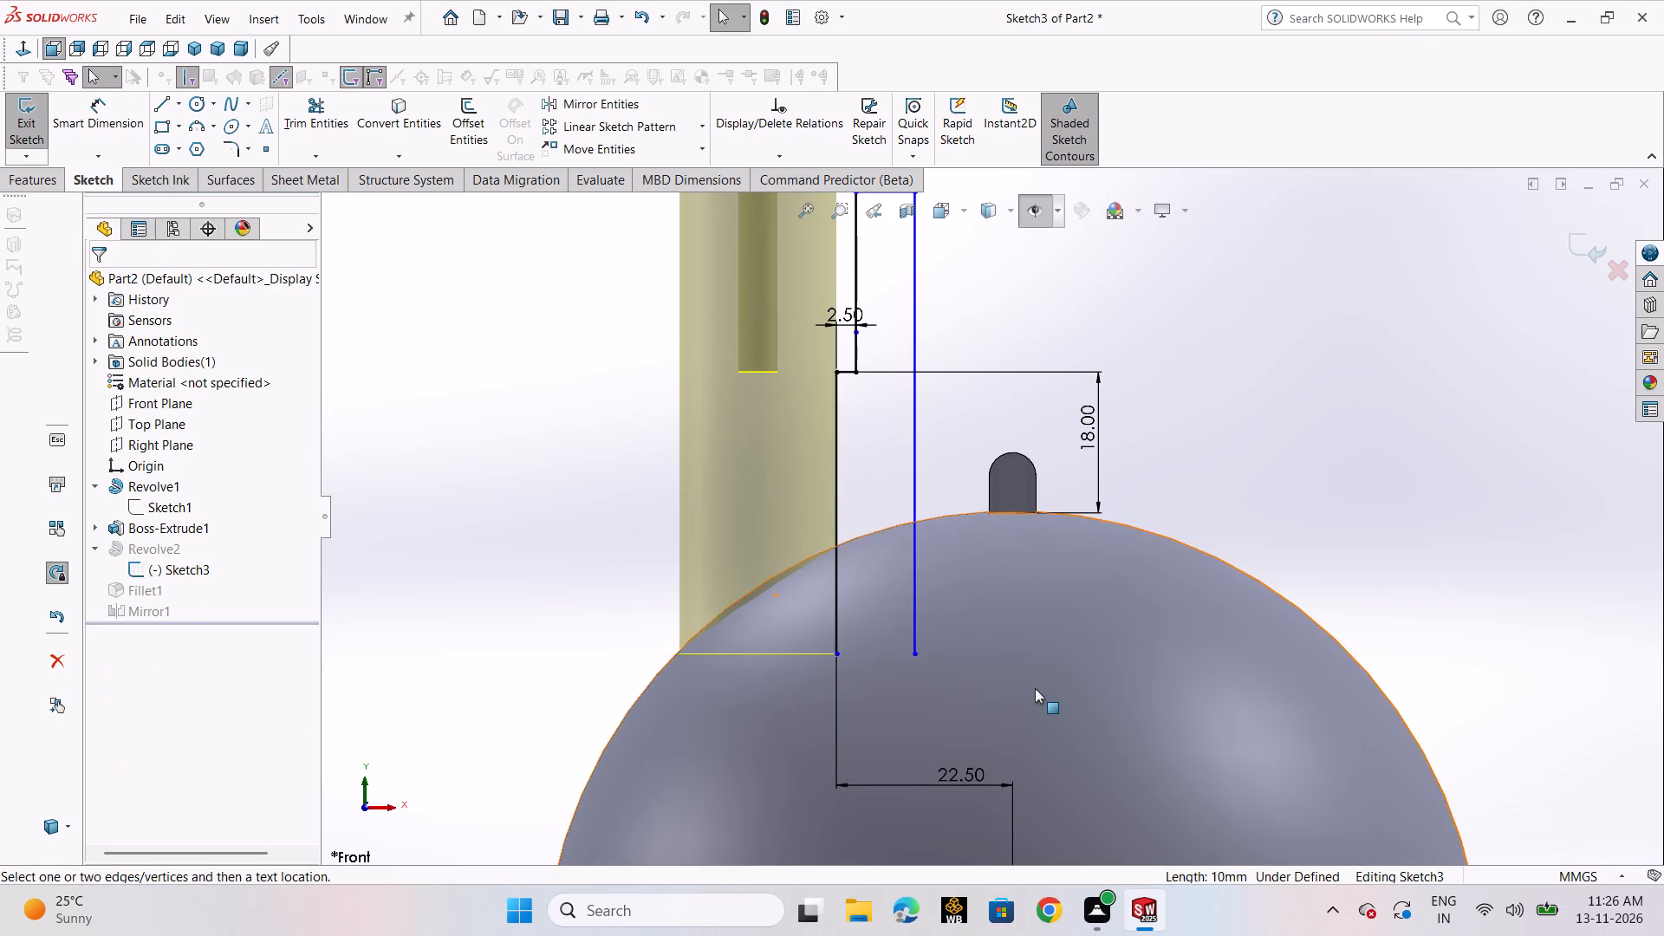
Undo the line deletion, the horizontal distance dimension and earlier profile edits, continuing back through the mirror and fillet to editing the revolve's sketch.
scroll(1037, 688, "up", 4)
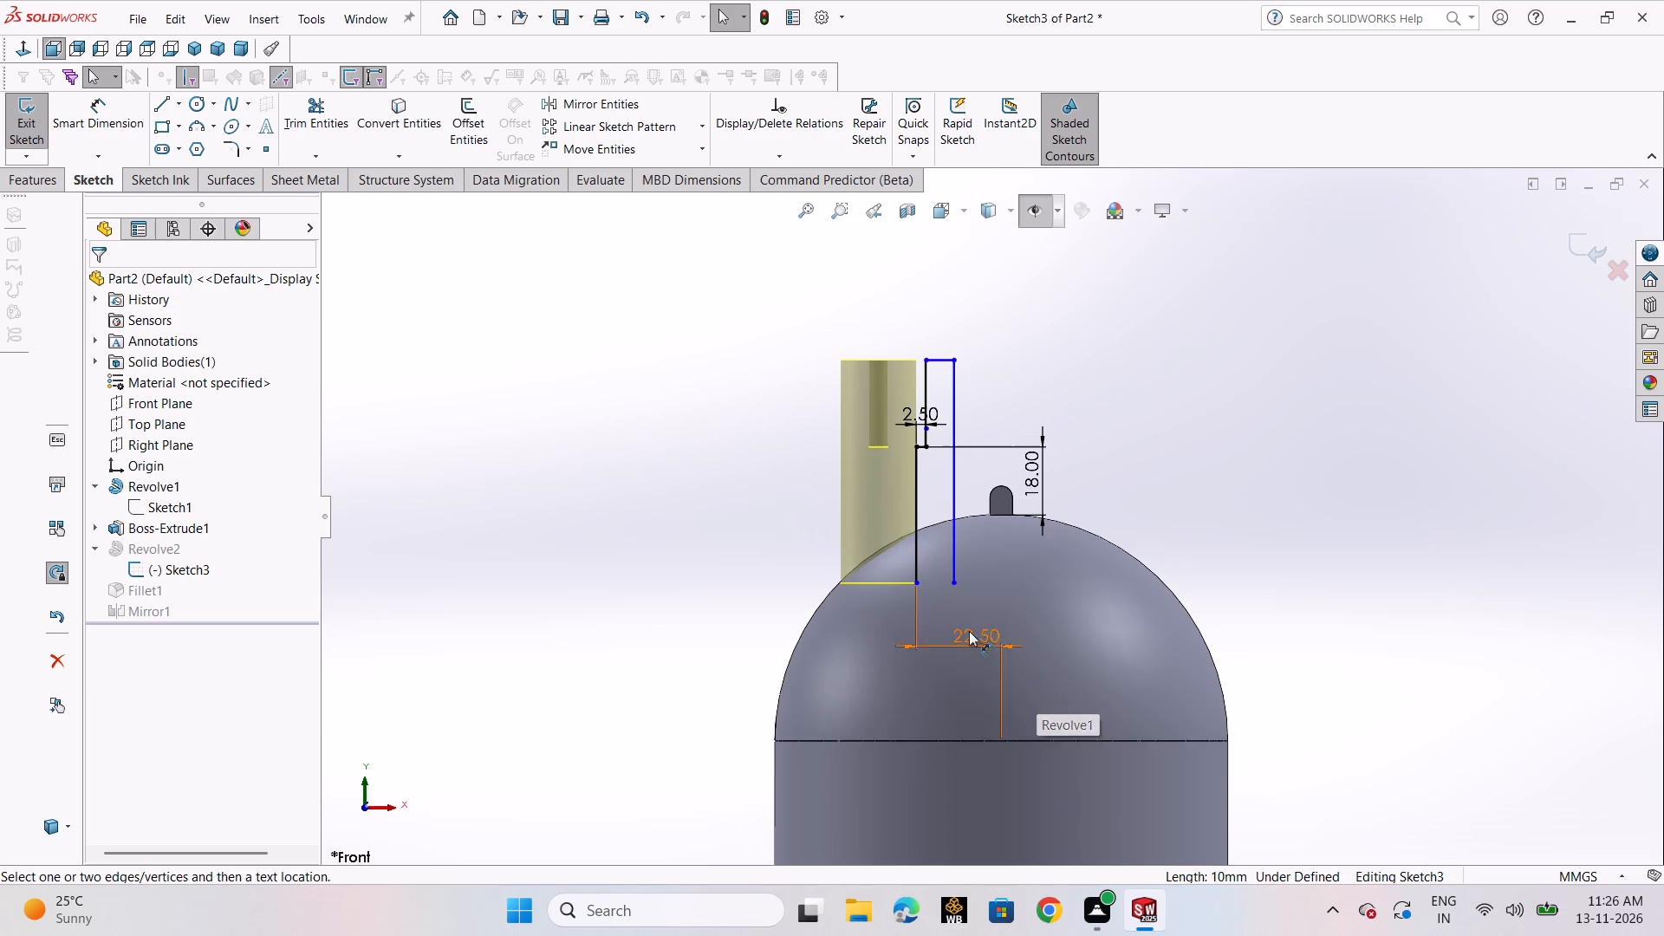
scroll(960, 582, "down", 1)
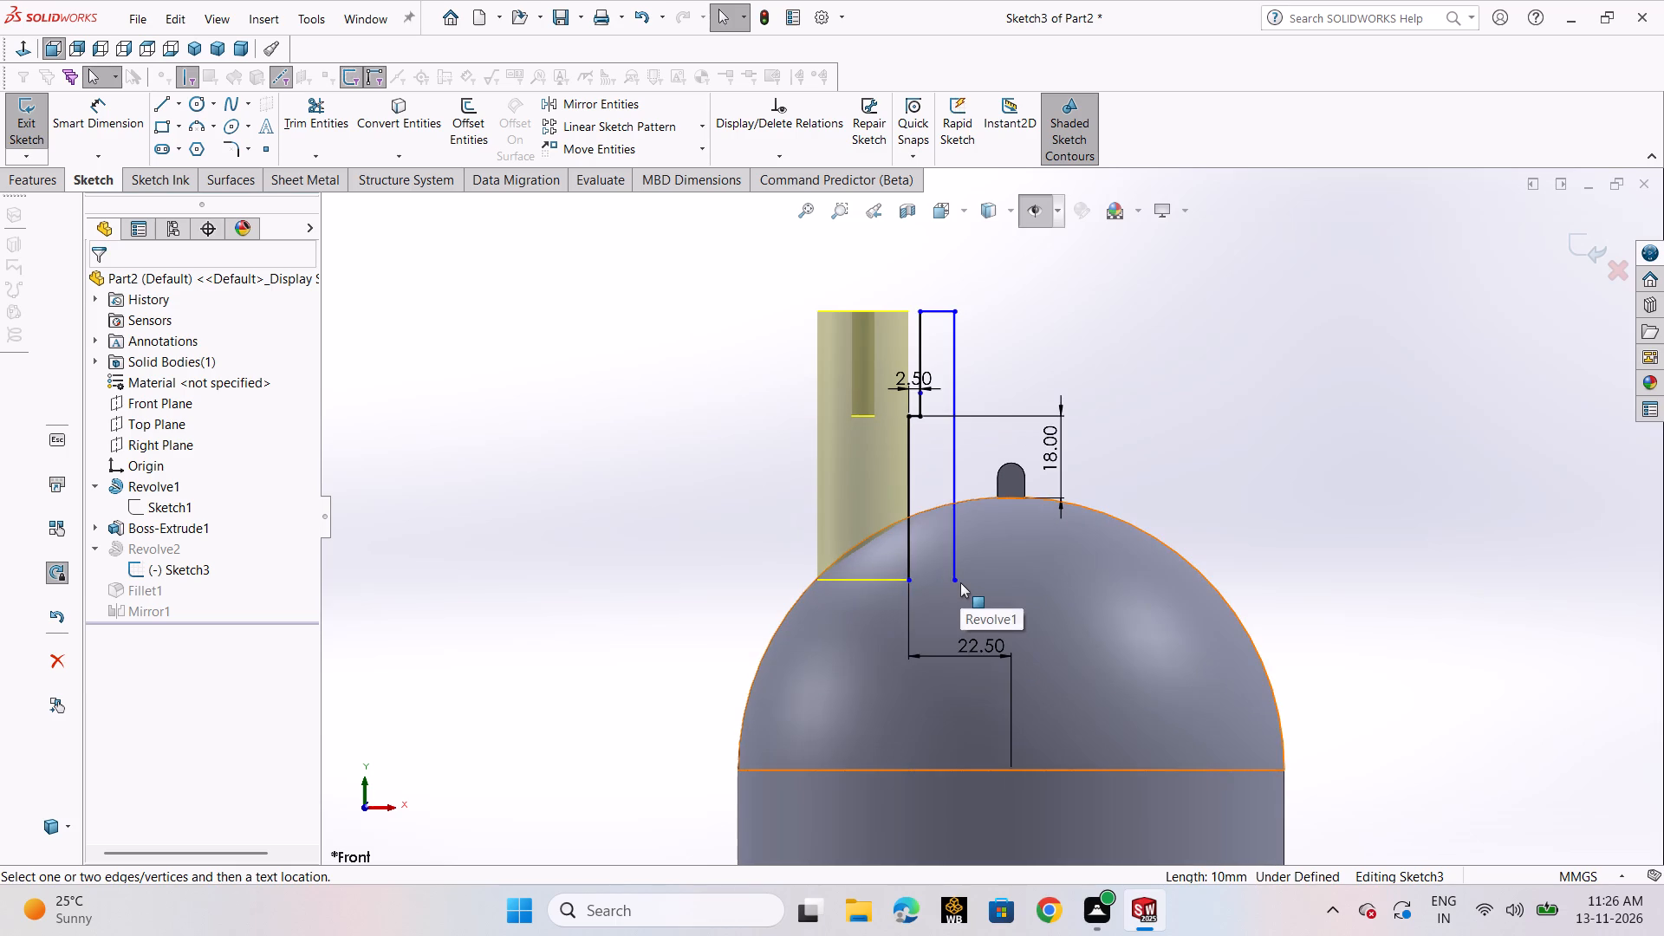
key("ctrl+z")
key("ctrl+z")
key("ctrl+z")
key("ctrl+z")
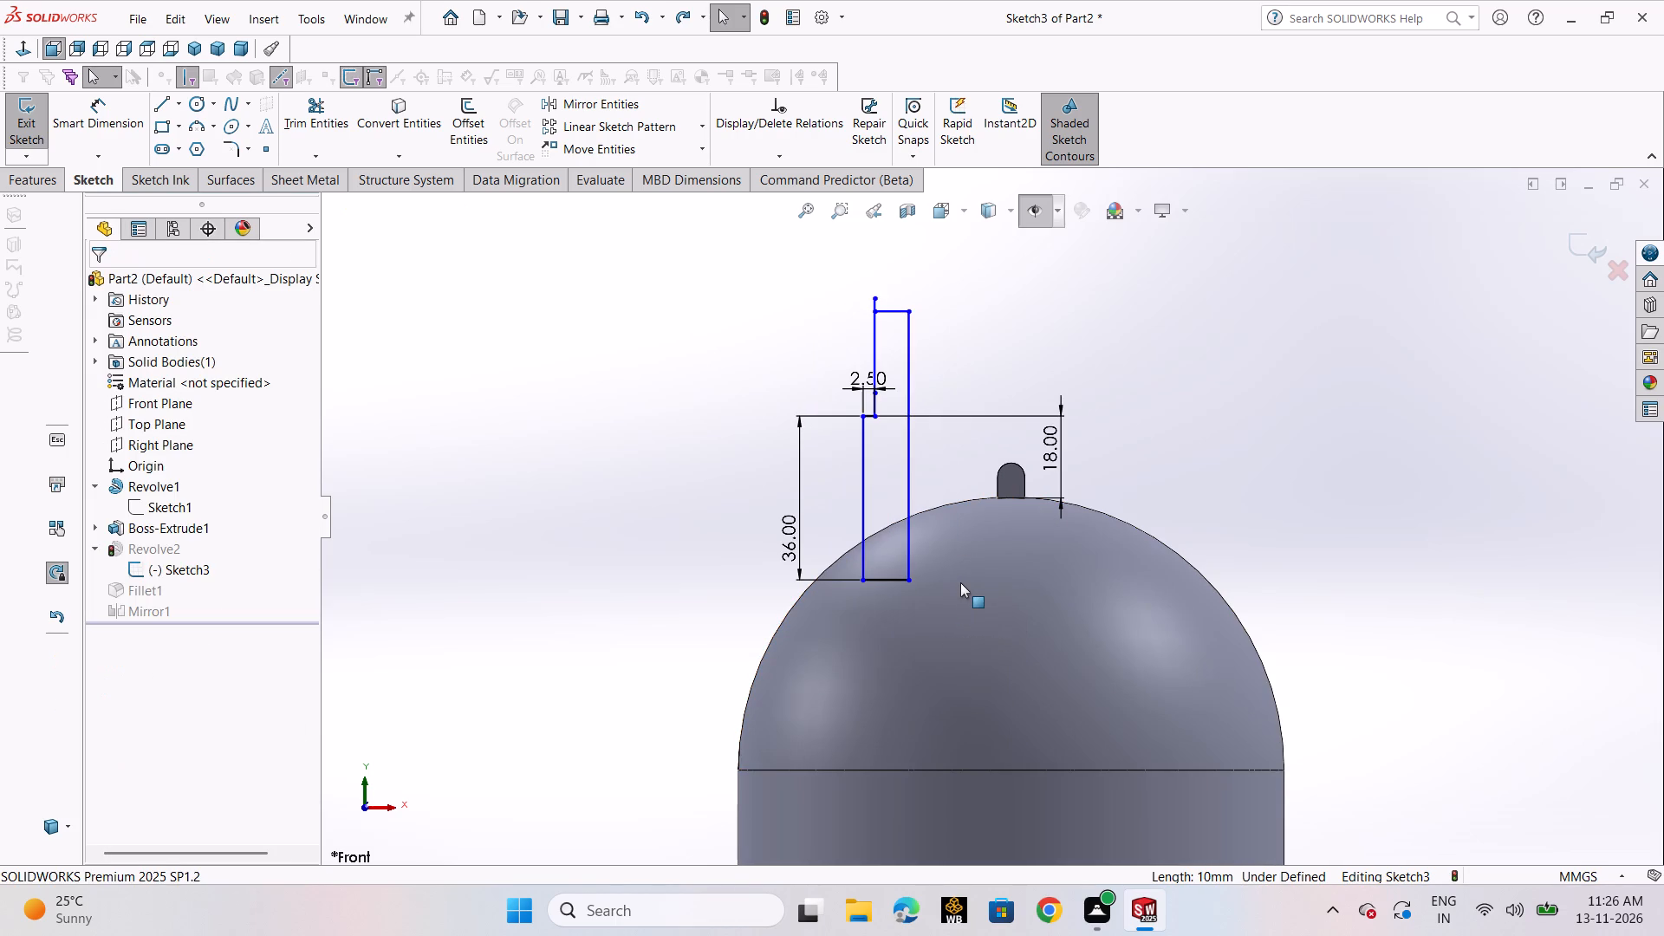
key("ctrl+z")
key("ctrl+z")
key("ctrl+z")
key("ctrl+z")
key("ctrl+z")
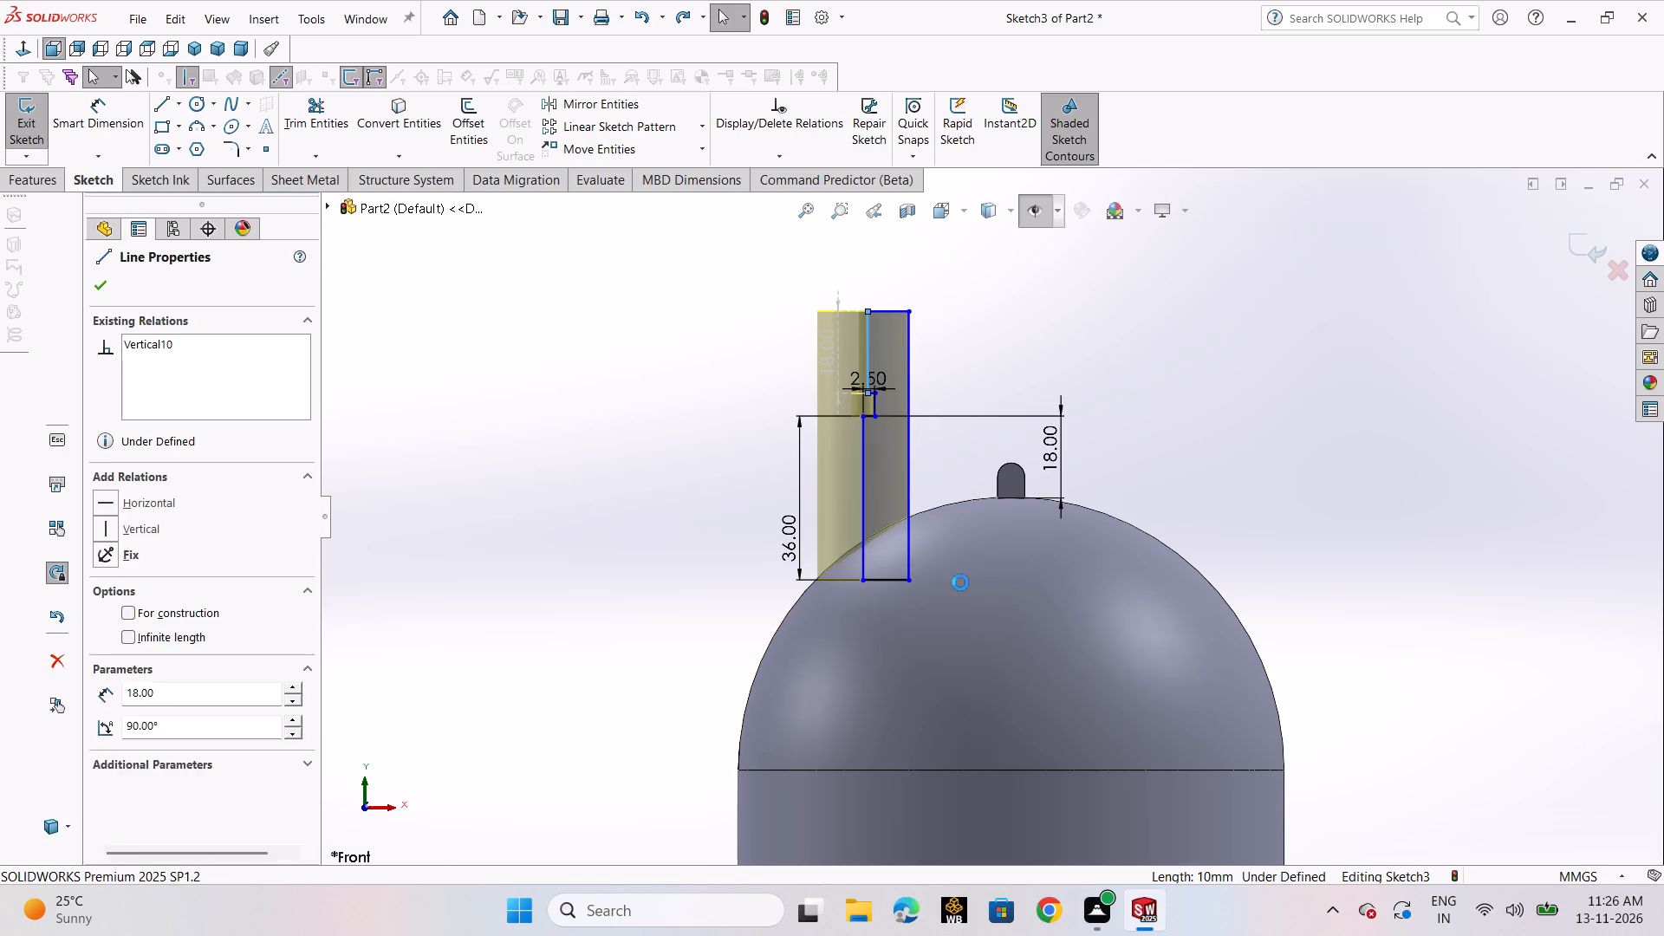
key("ctrl+z")
key("ctrl+z")
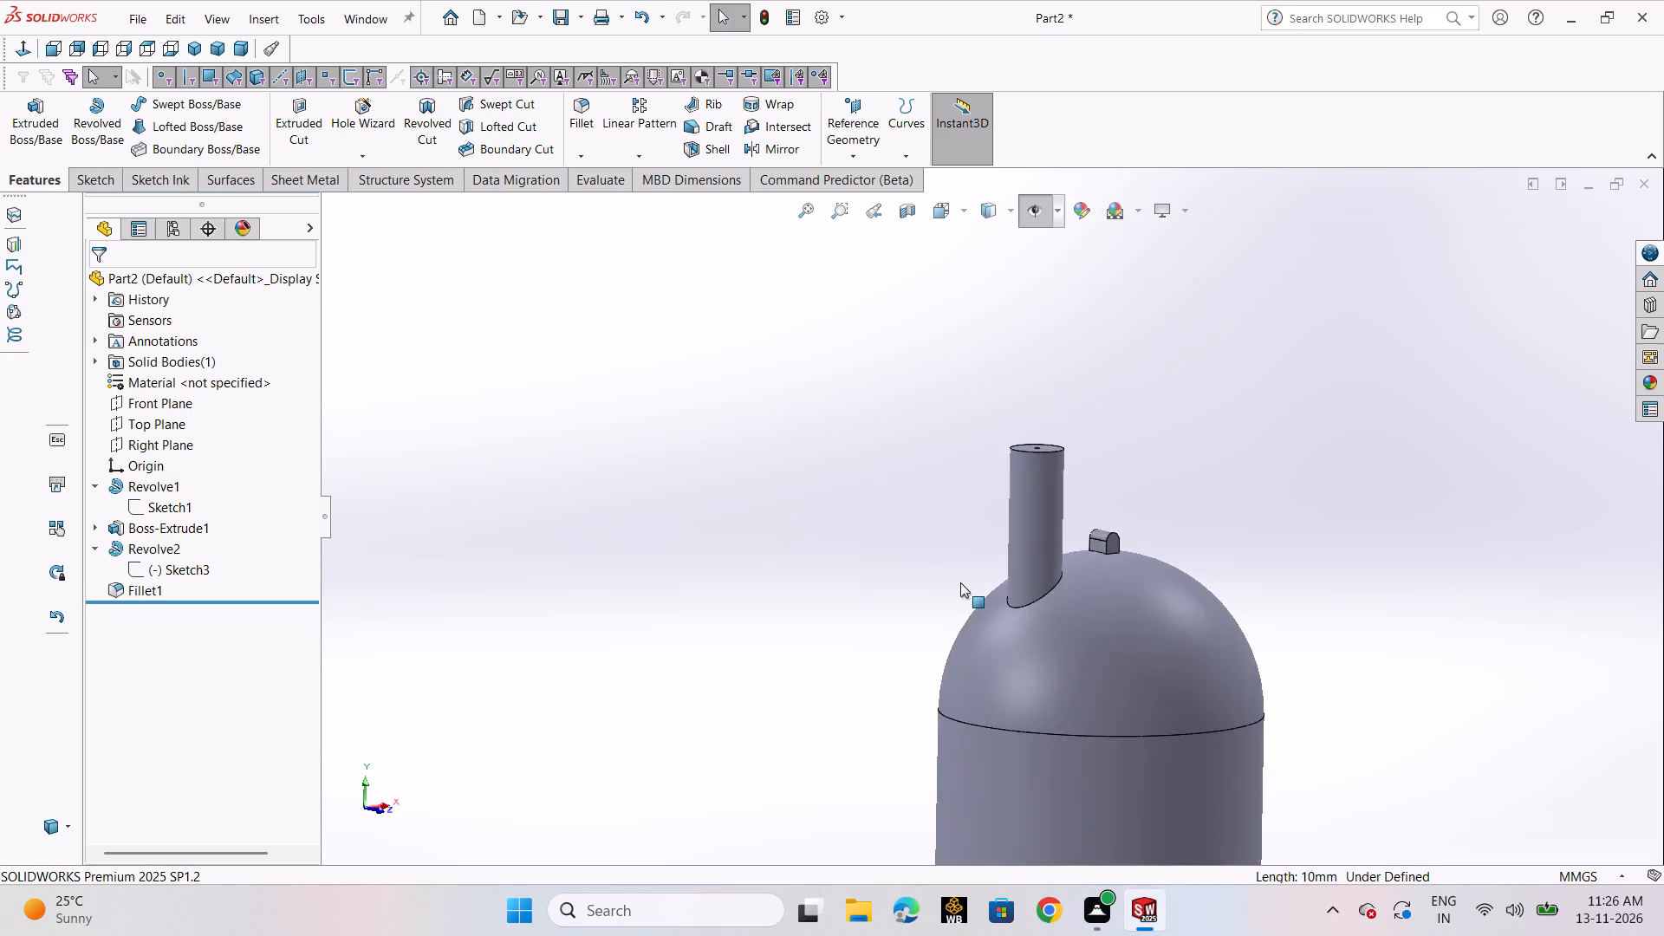
key("ctrl+z")
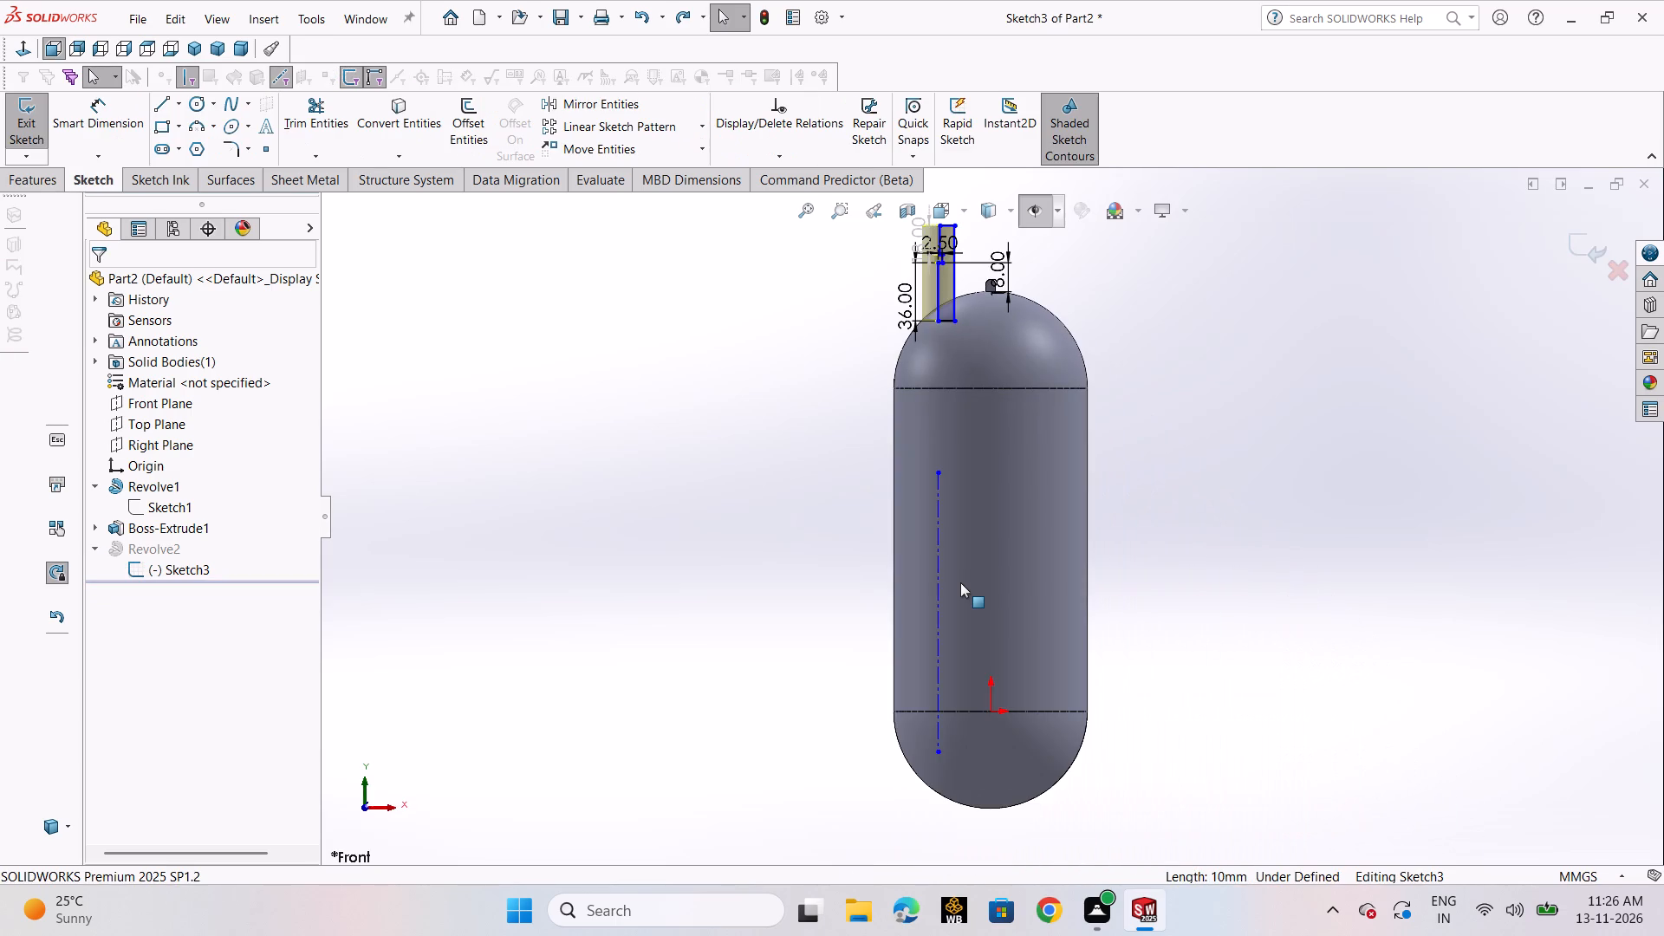
Examine the stepped profile, its dimensions and the vertical centerline against the whole capsule.
scroll(959, 315, "up", 2)
scroll(959, 315, "down", 3)
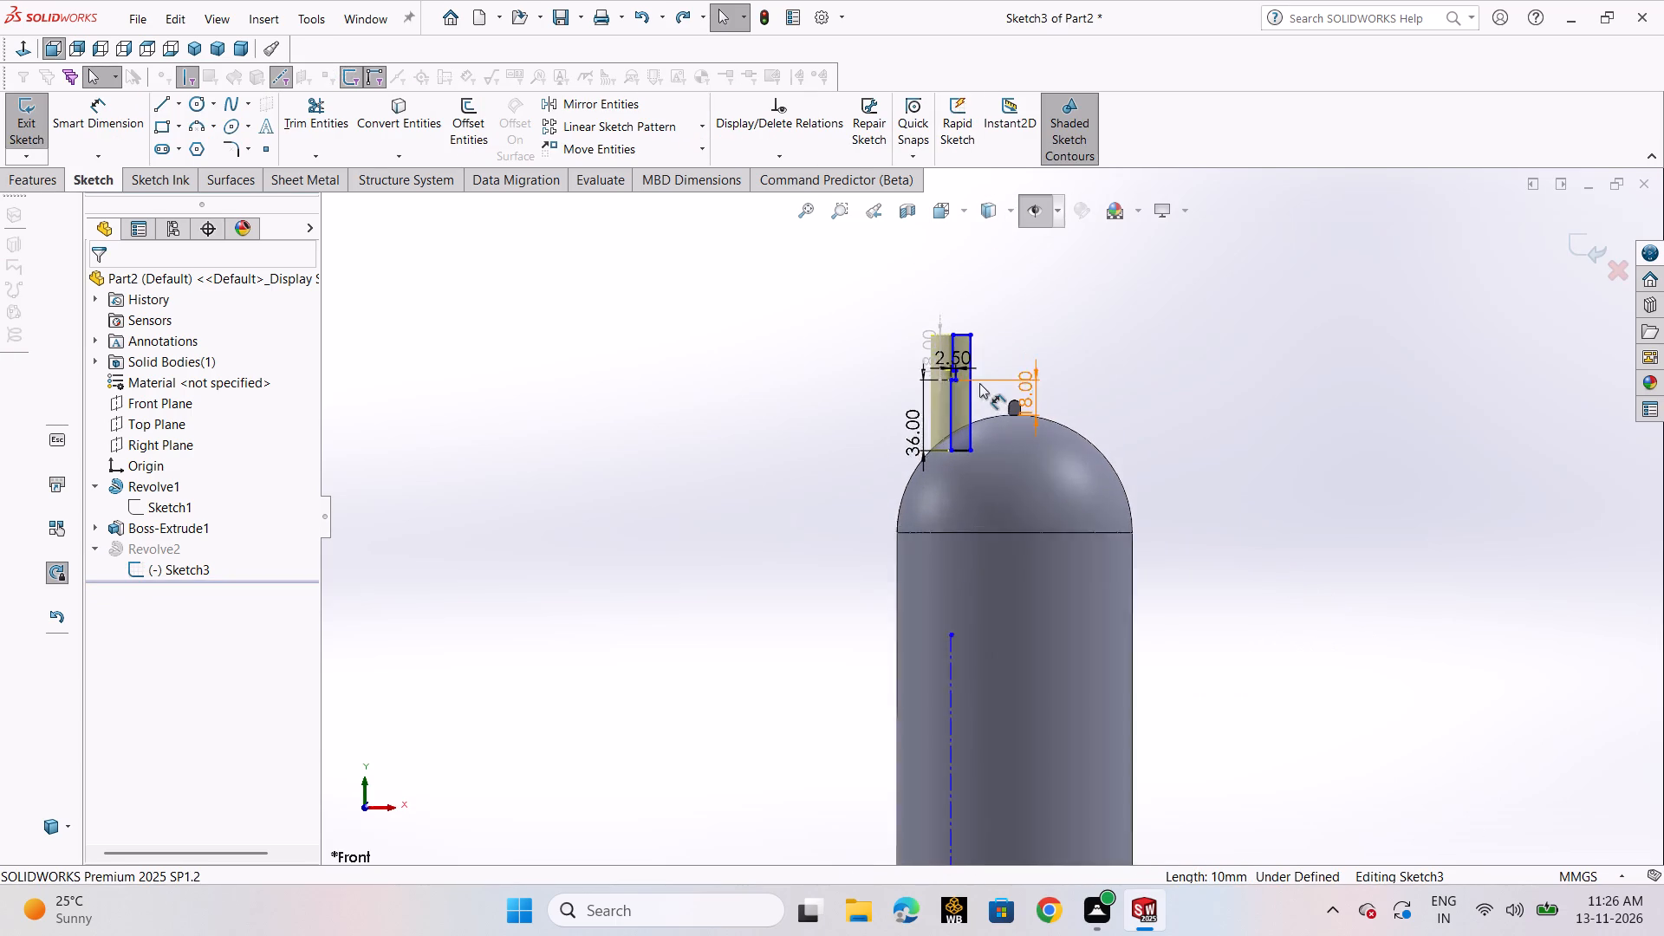
scroll(979, 383, "down", 1)
scroll(1000, 496, "up", 4)
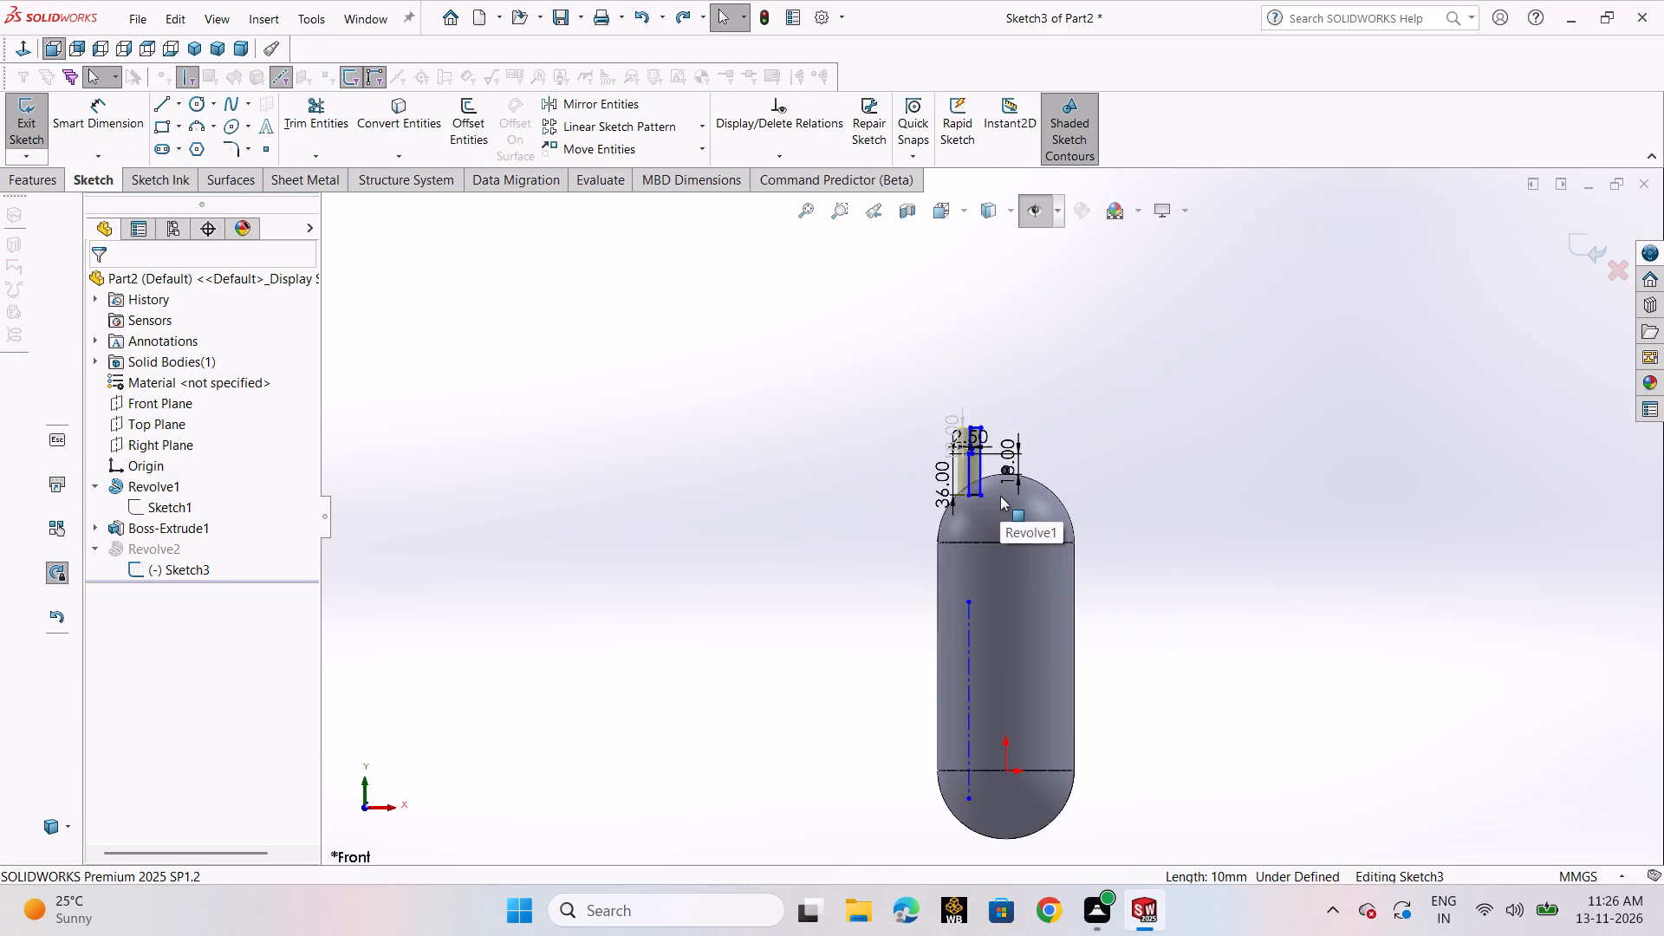
scroll(1000, 496, "up", 3)
scroll(1000, 523, "down", 9)
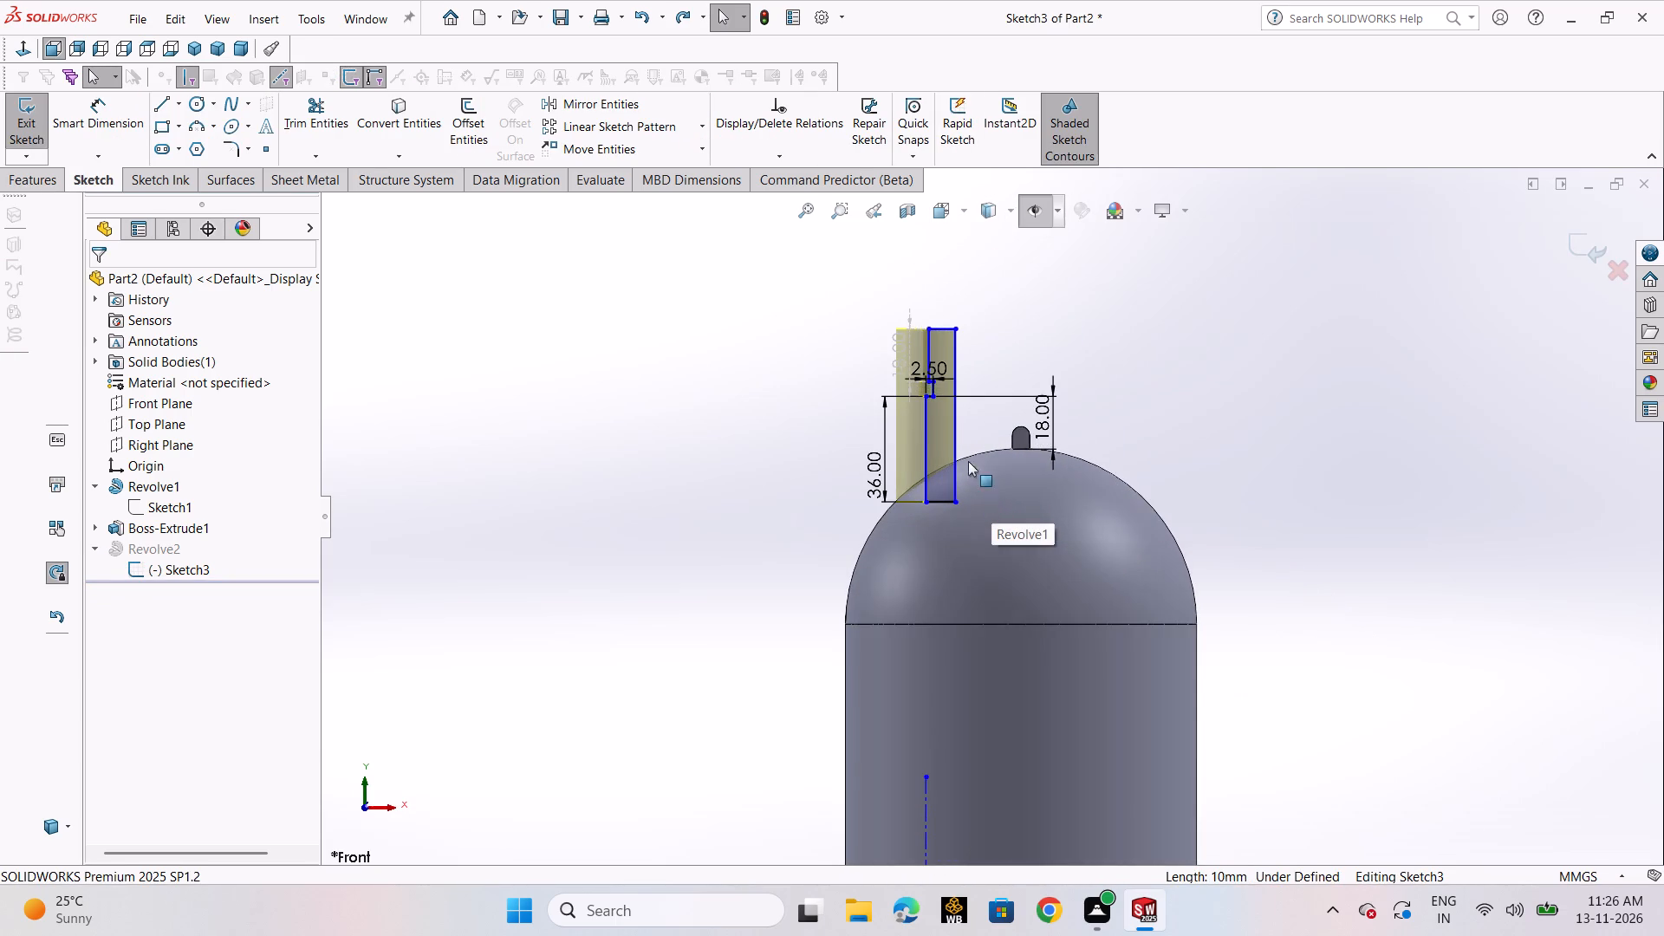
scroll(962, 439, "down", 2)
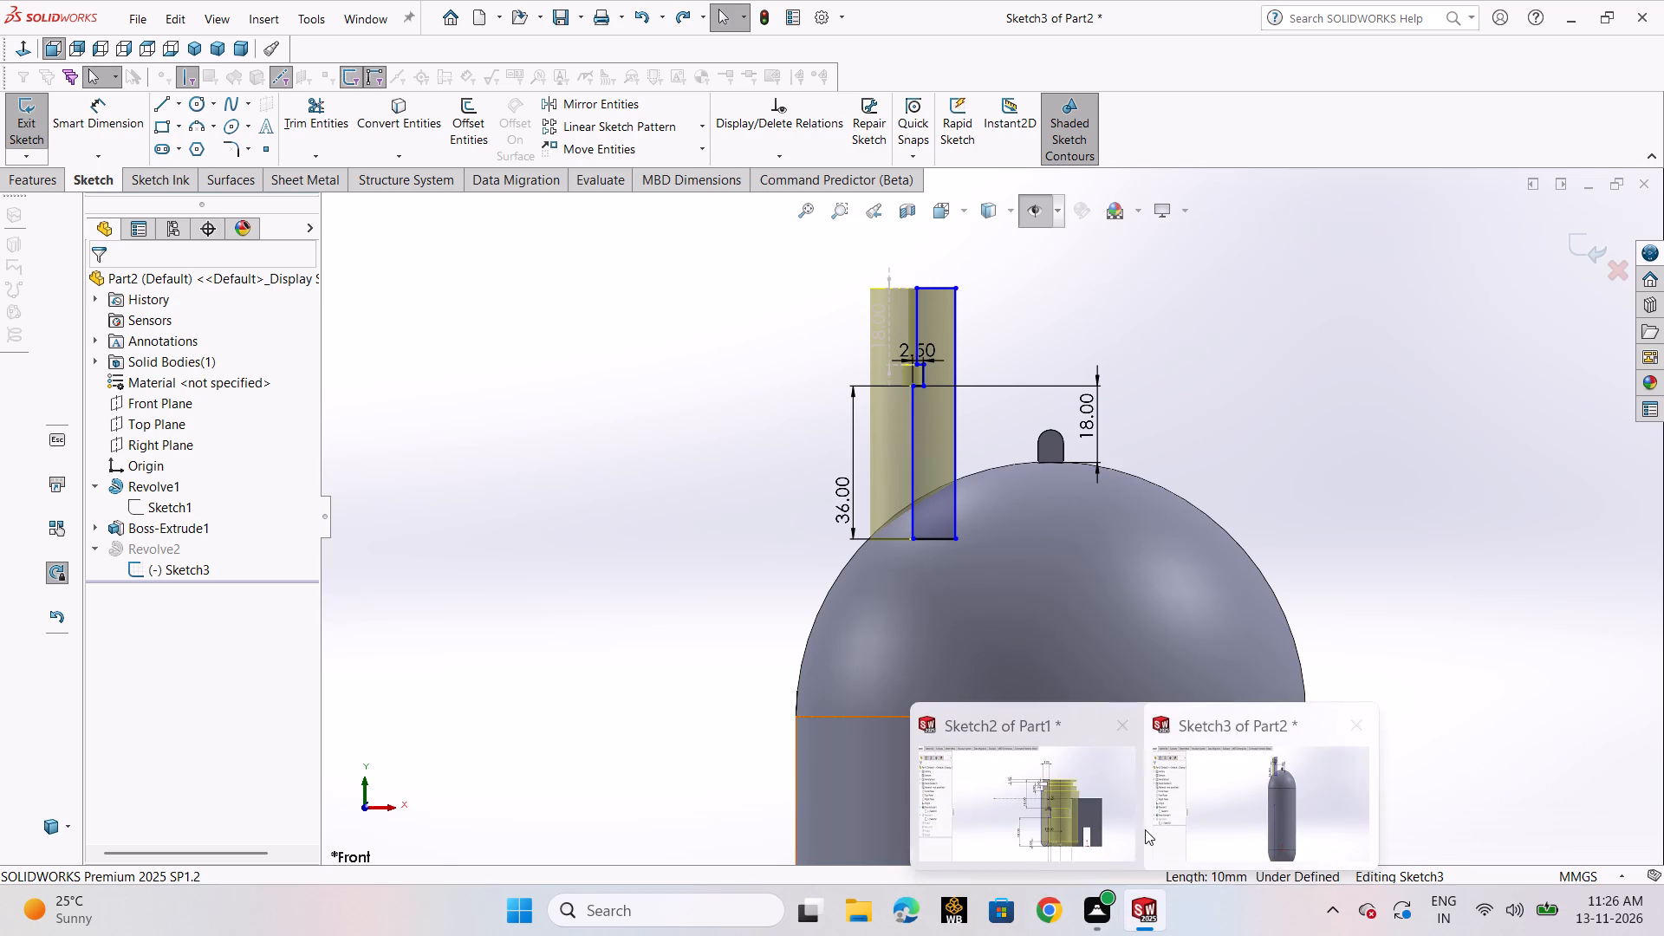
Switch to Part1's sketch and measure the horizontal distance from the origin to the lower end of the vertical revolve axis.
left_click(1102, 822)
scroll(1035, 519, "down", 3)
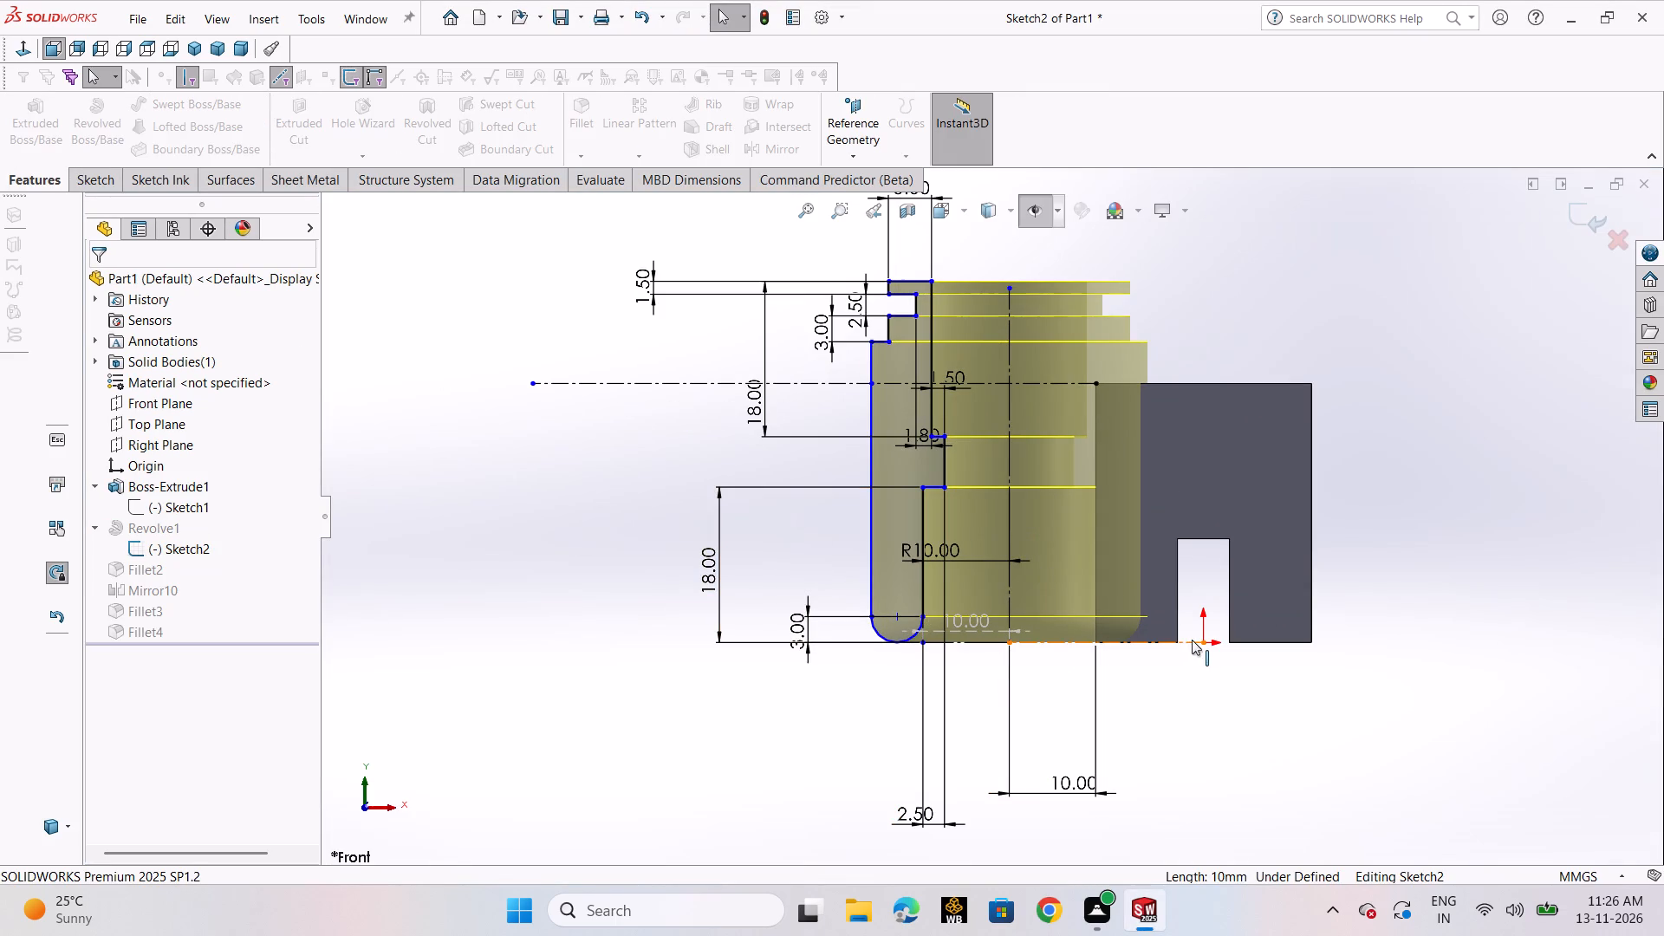
left_click(108, 182)
left_click(107, 135)
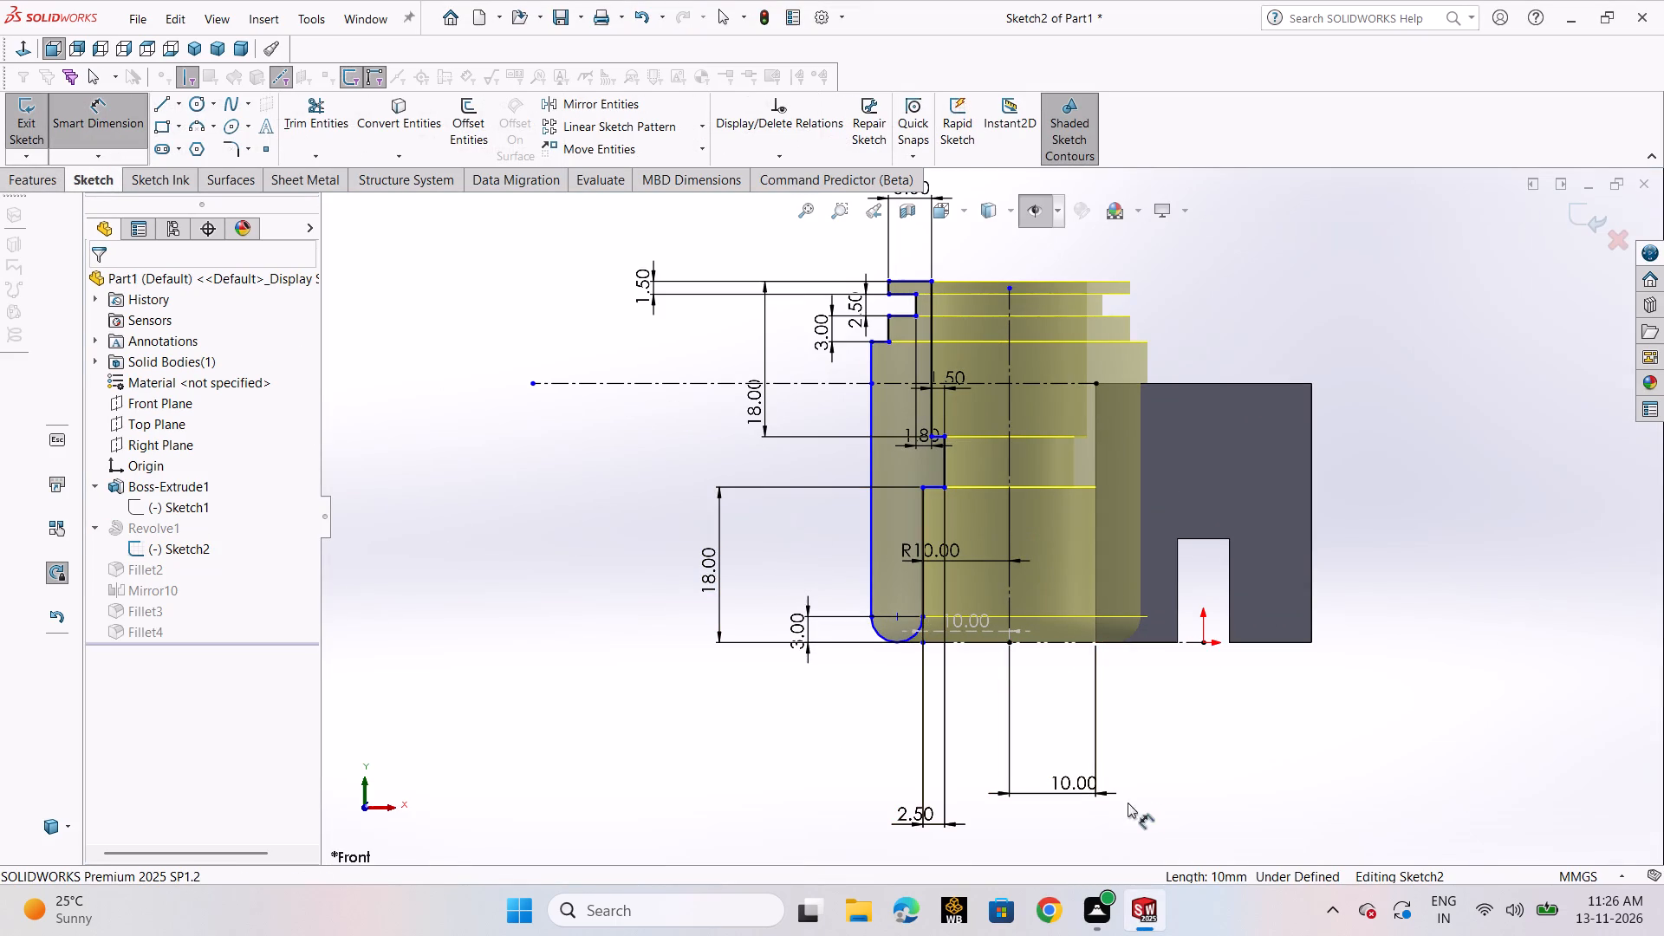
left_click(1200, 642)
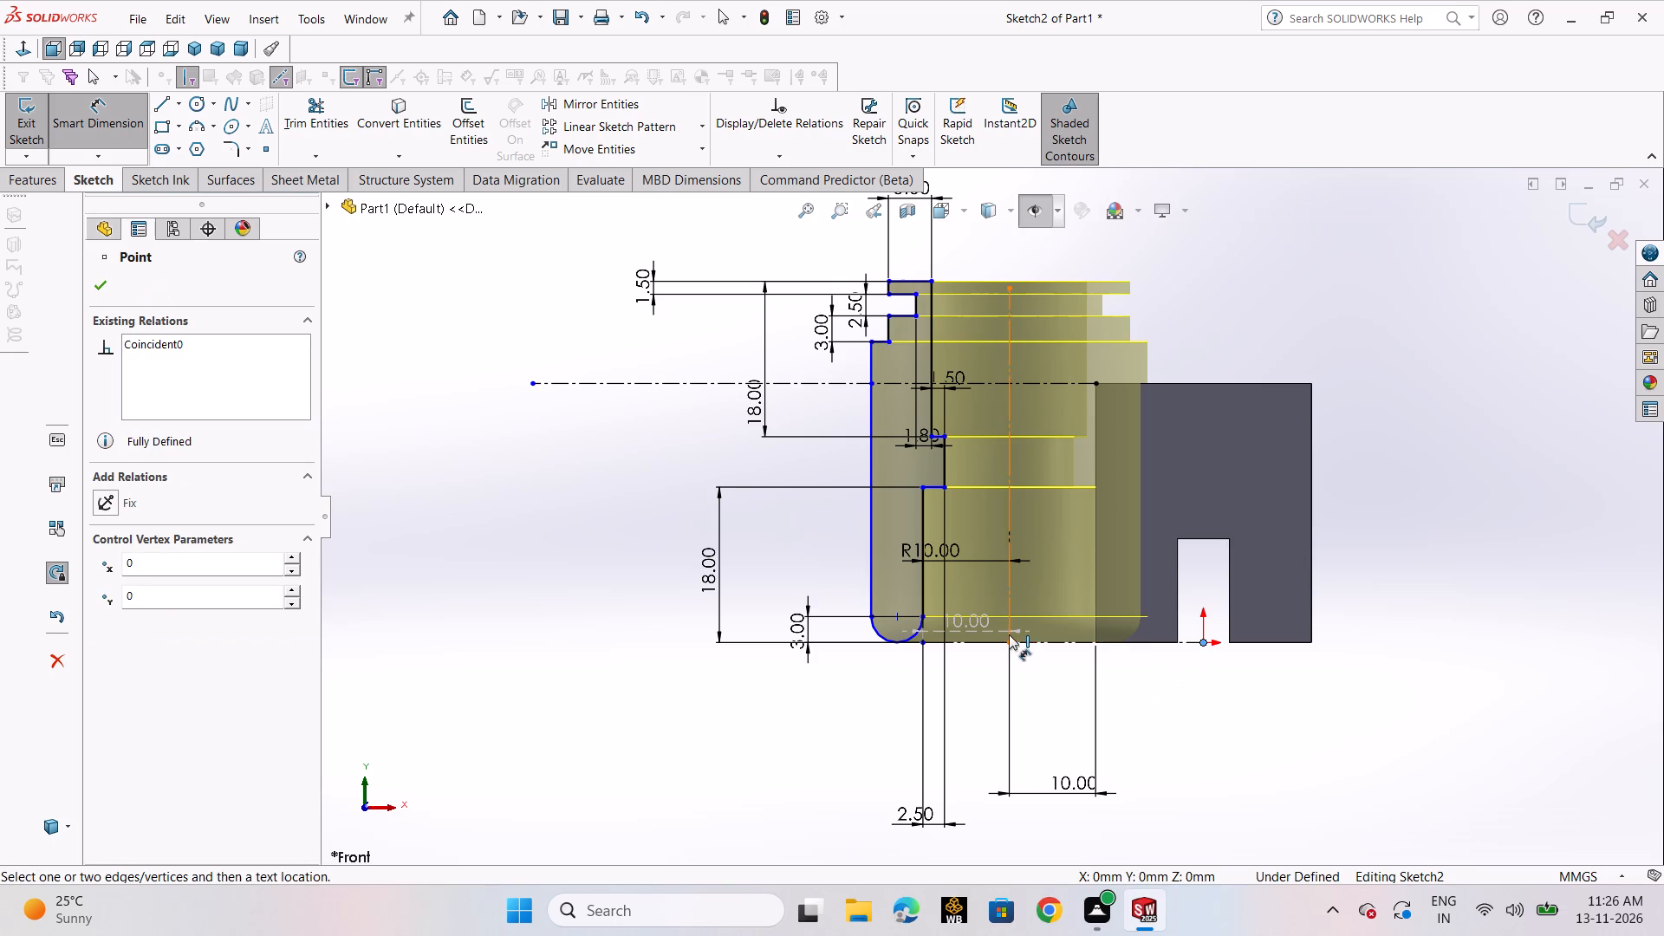
left_click(1009, 644)
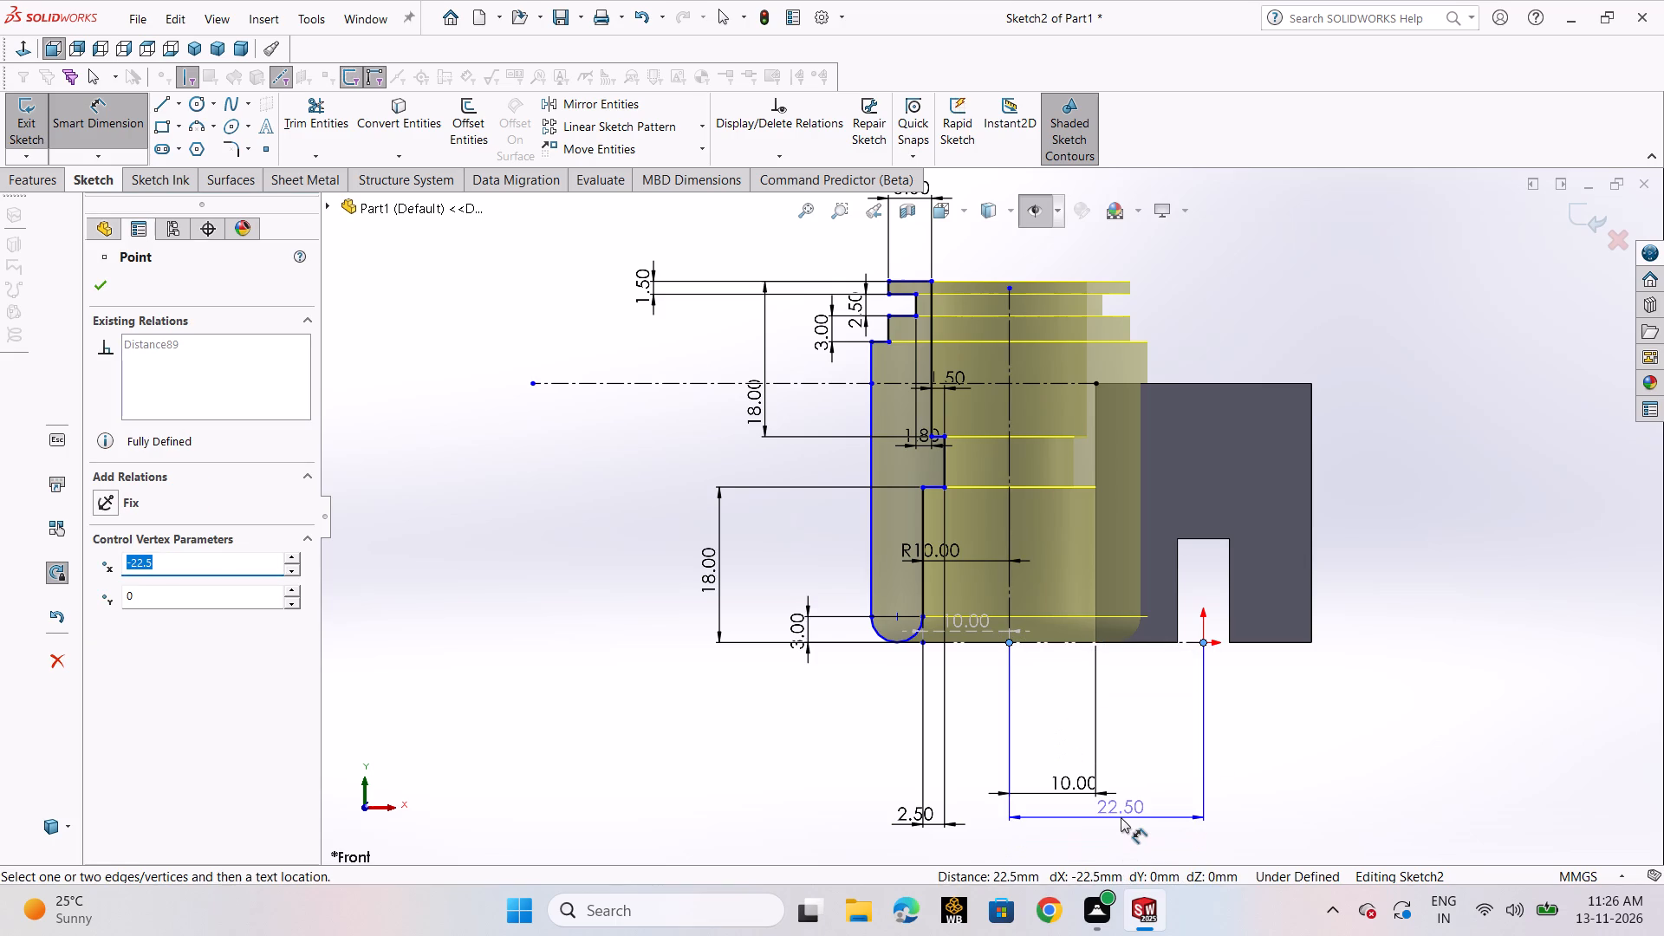
key("Escape")
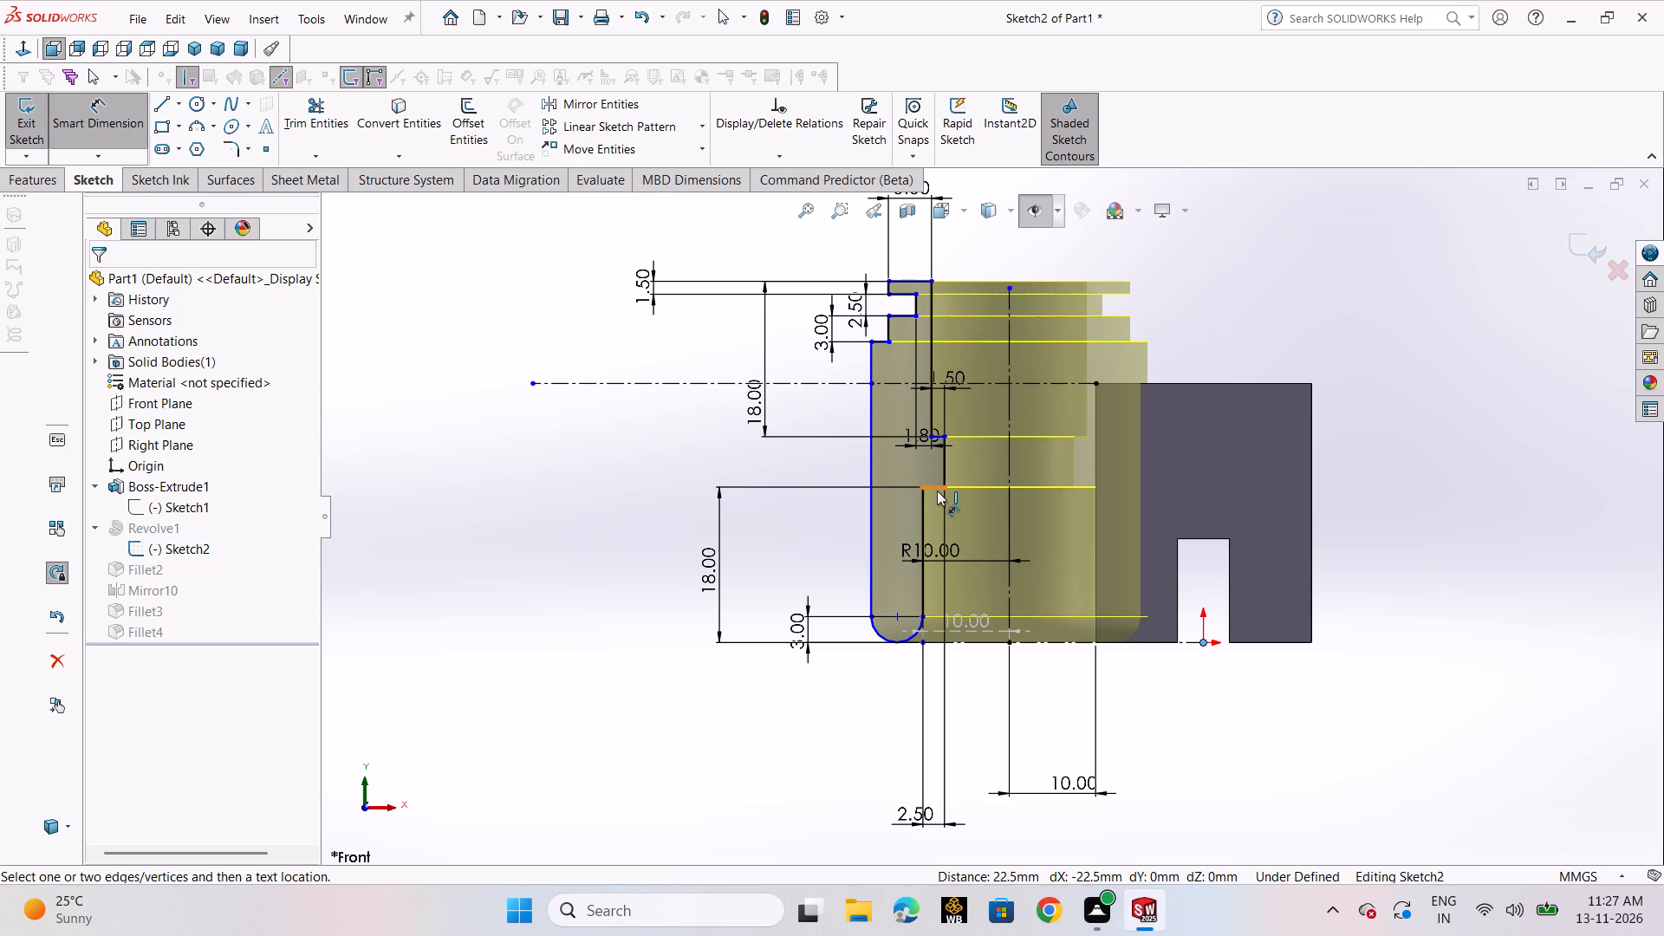
scroll(1024, 624, "up", 2)
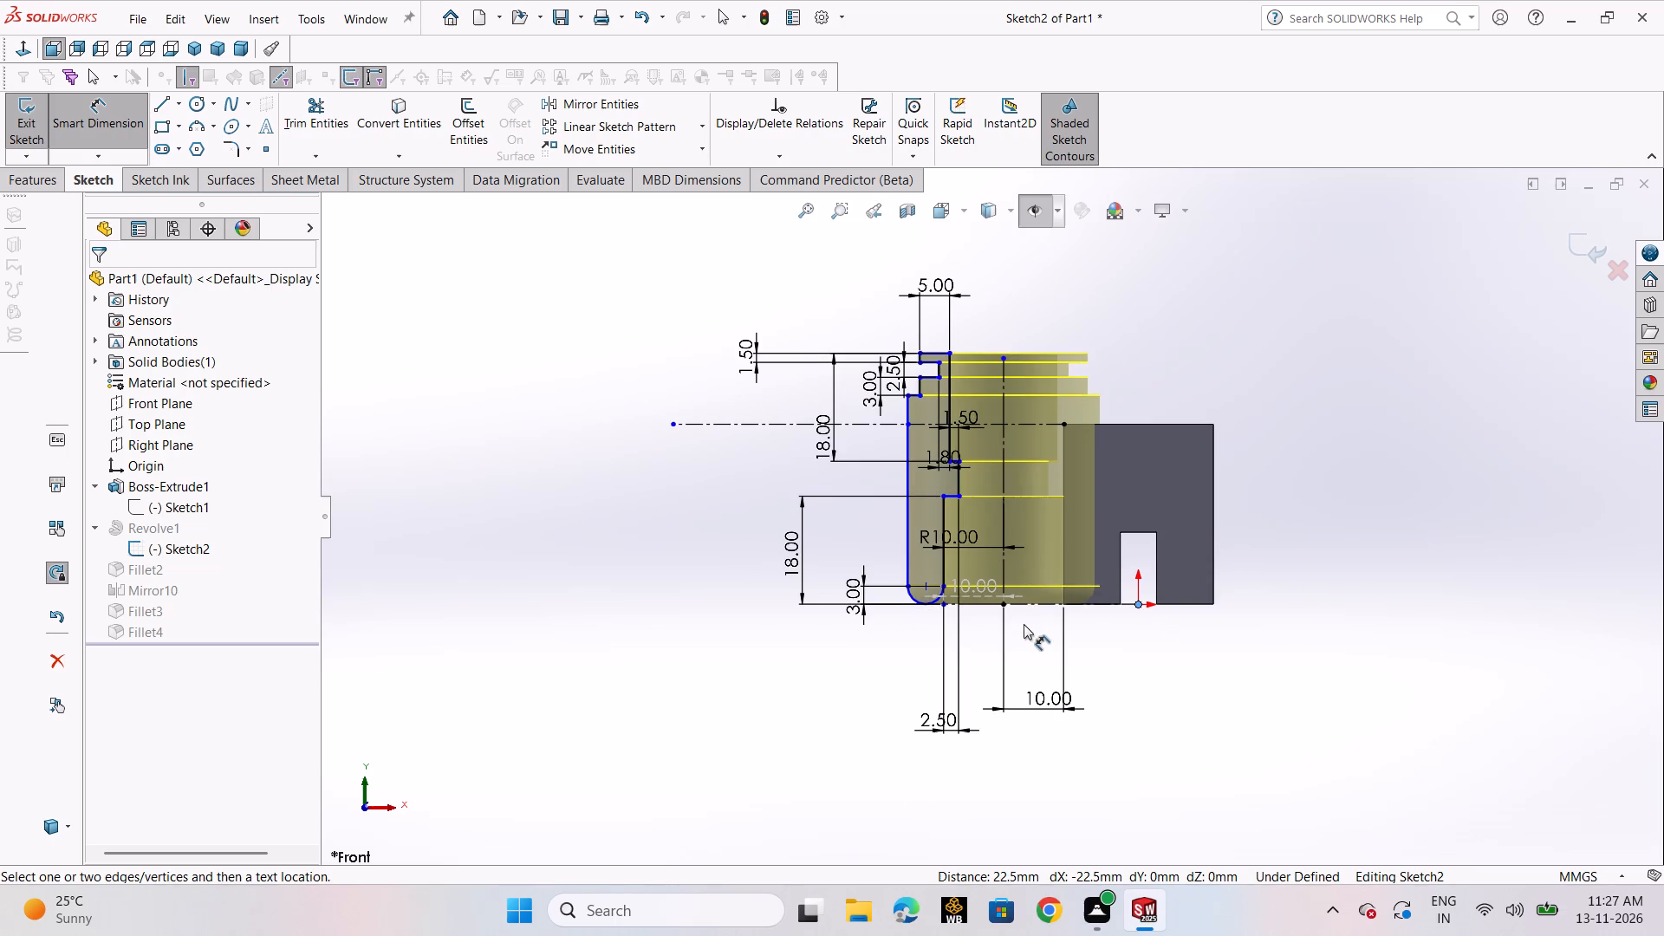
scroll(1004, 619, "down", 1)
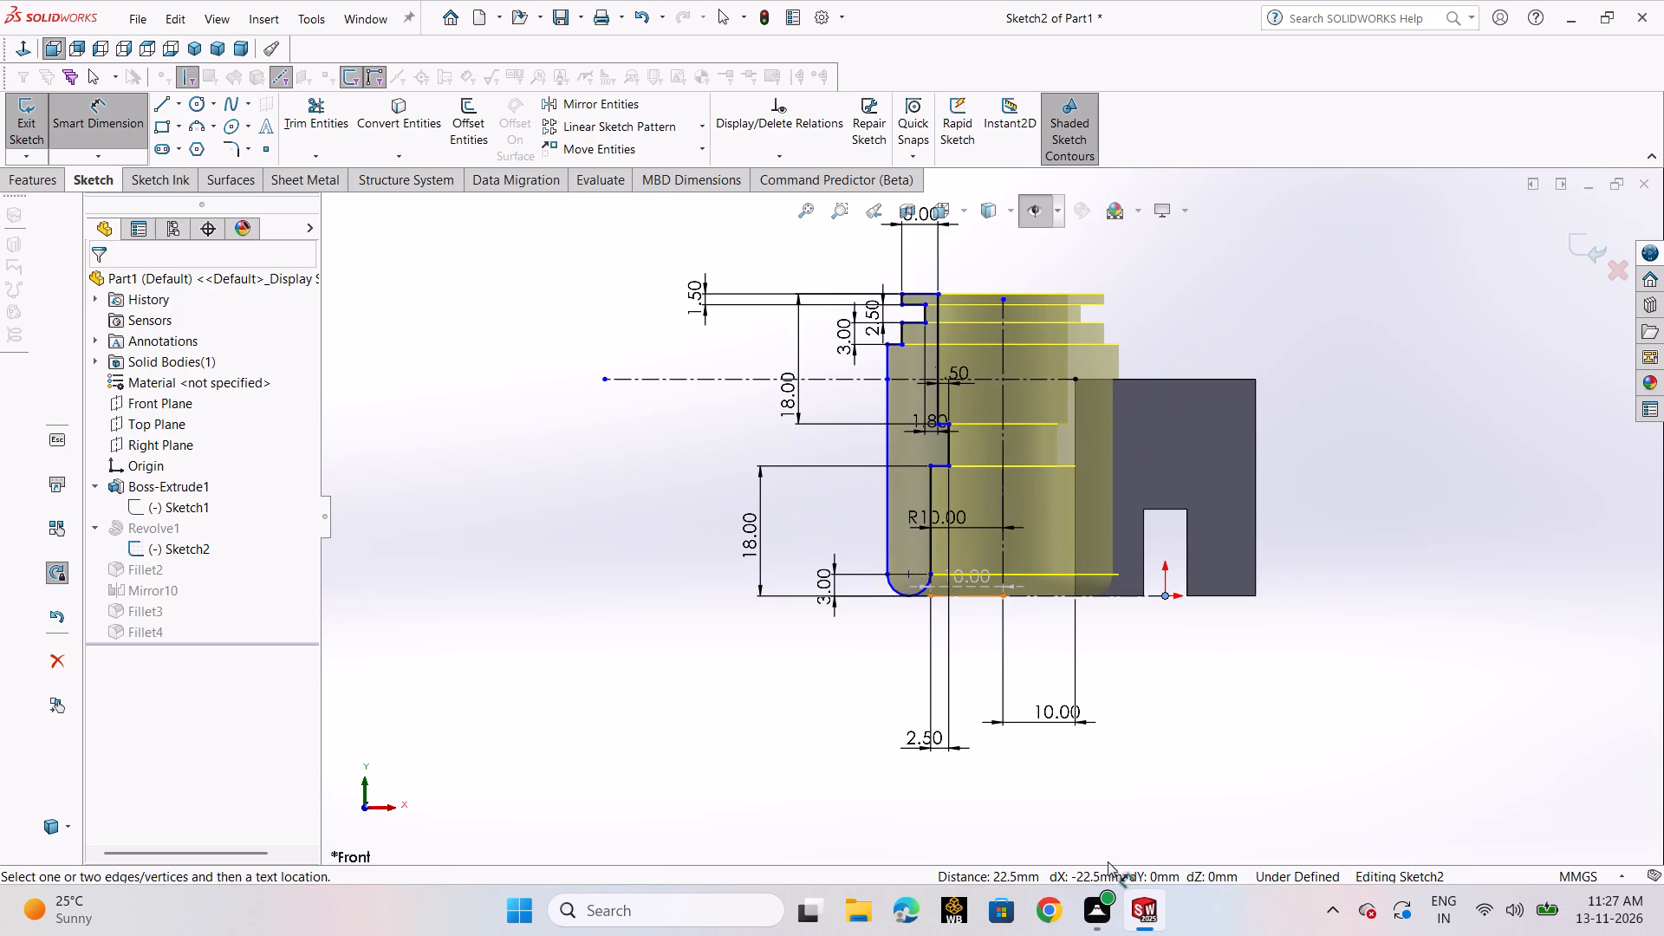
Switch back to Part2's sketch of the stepped profile.
left_click(1216, 819)
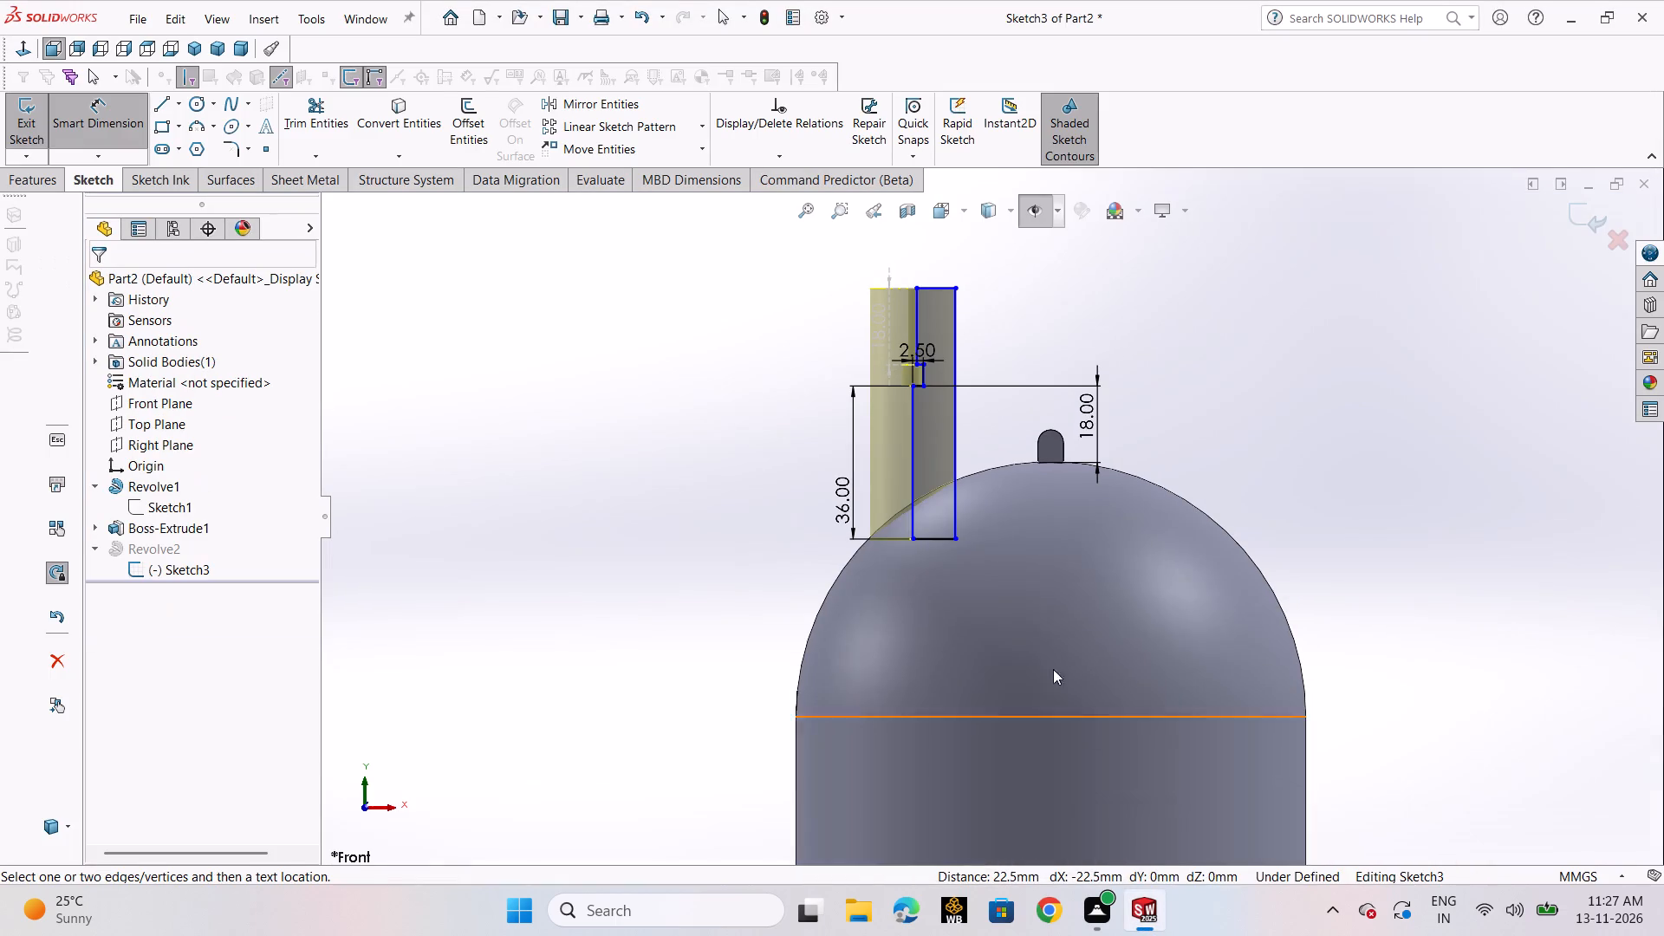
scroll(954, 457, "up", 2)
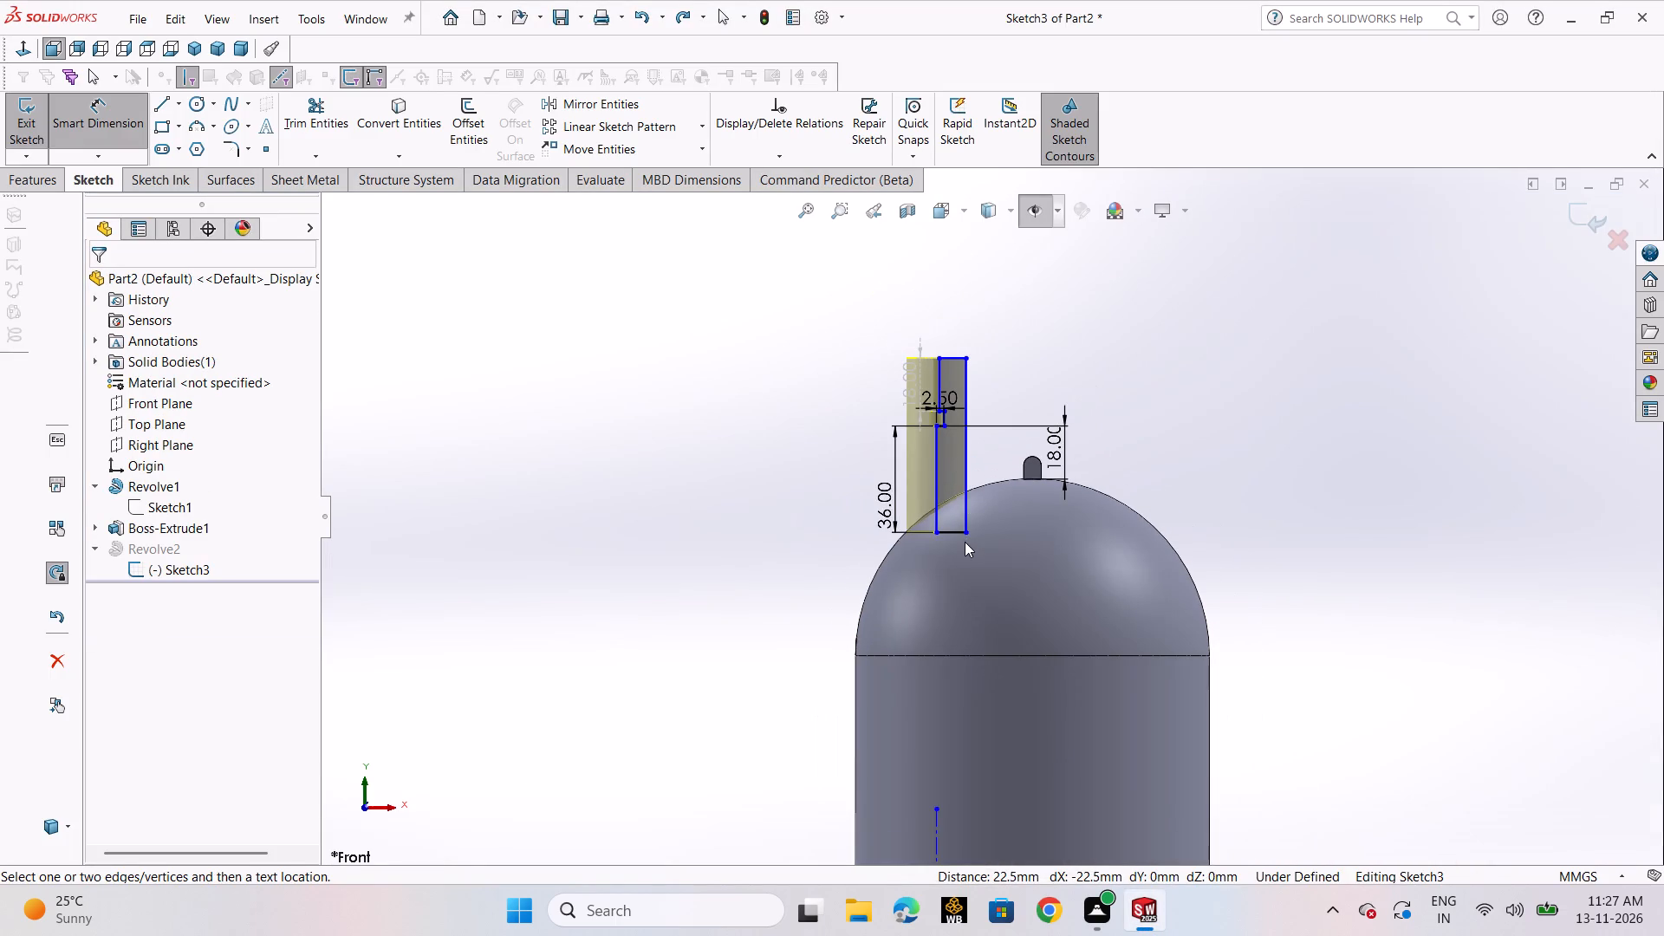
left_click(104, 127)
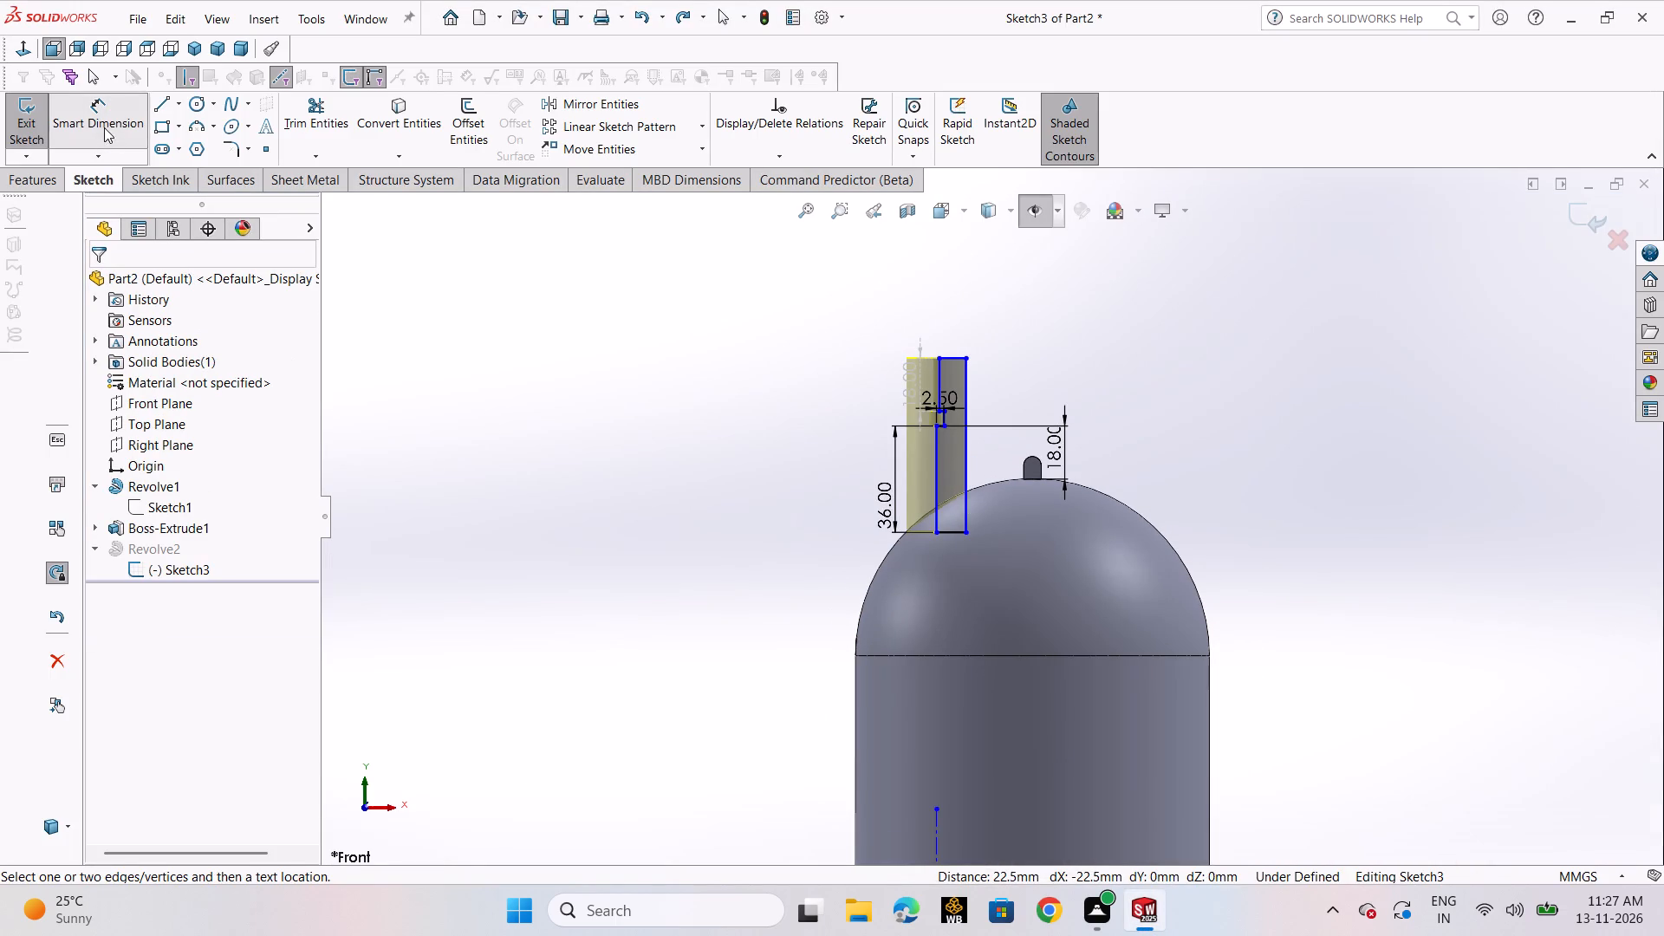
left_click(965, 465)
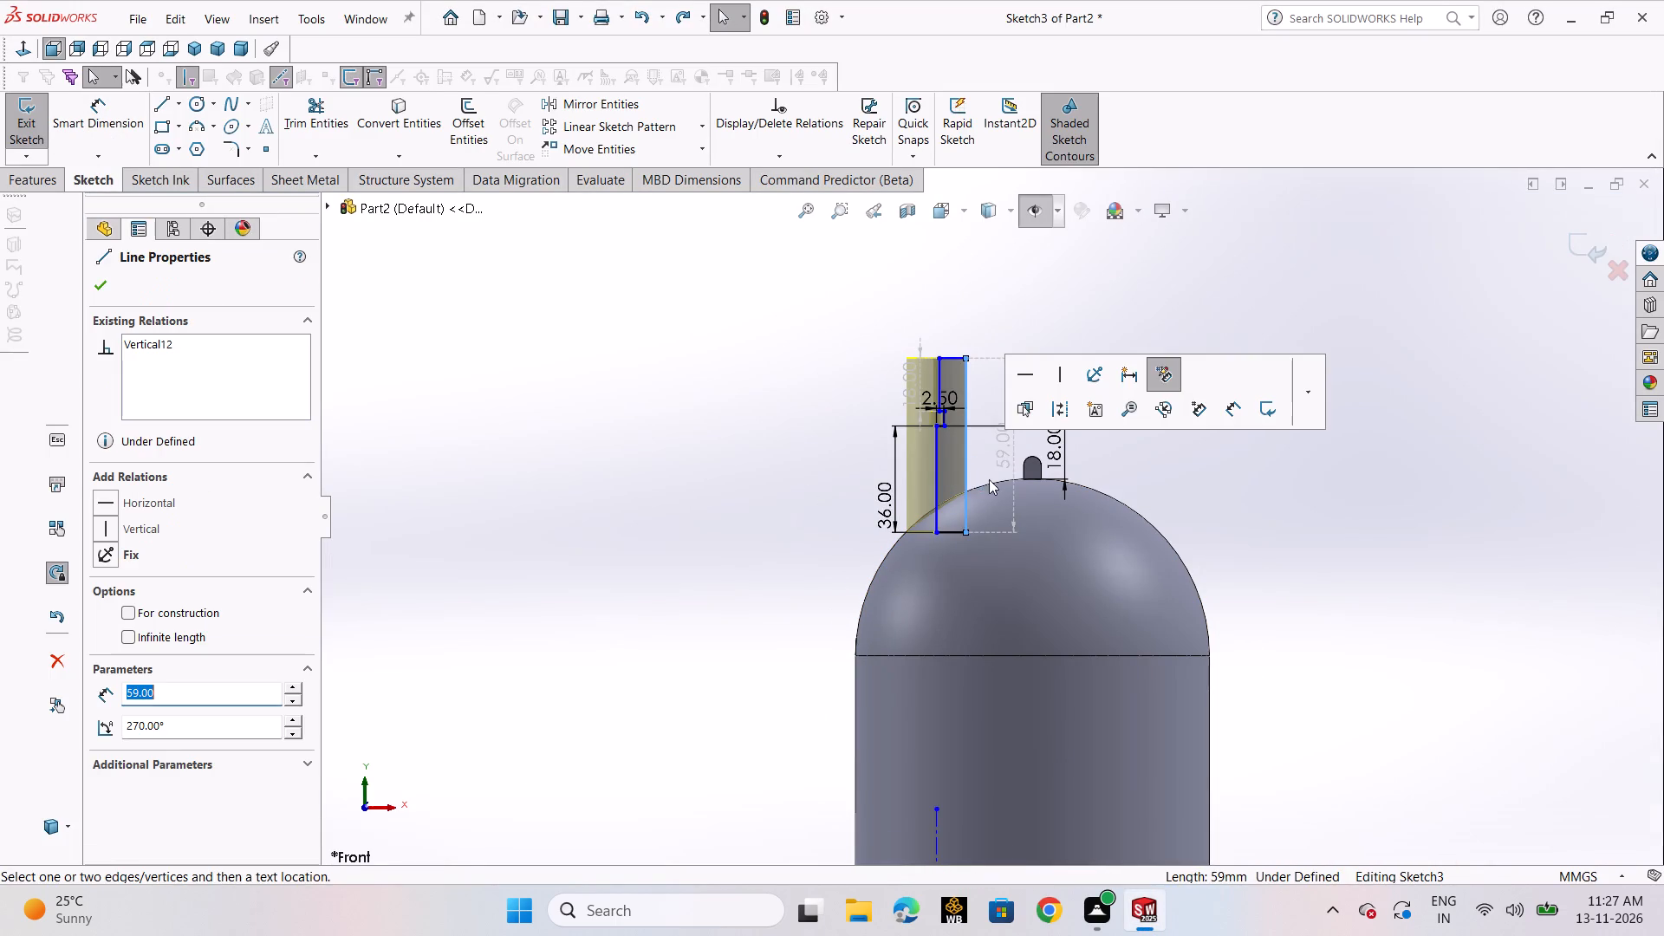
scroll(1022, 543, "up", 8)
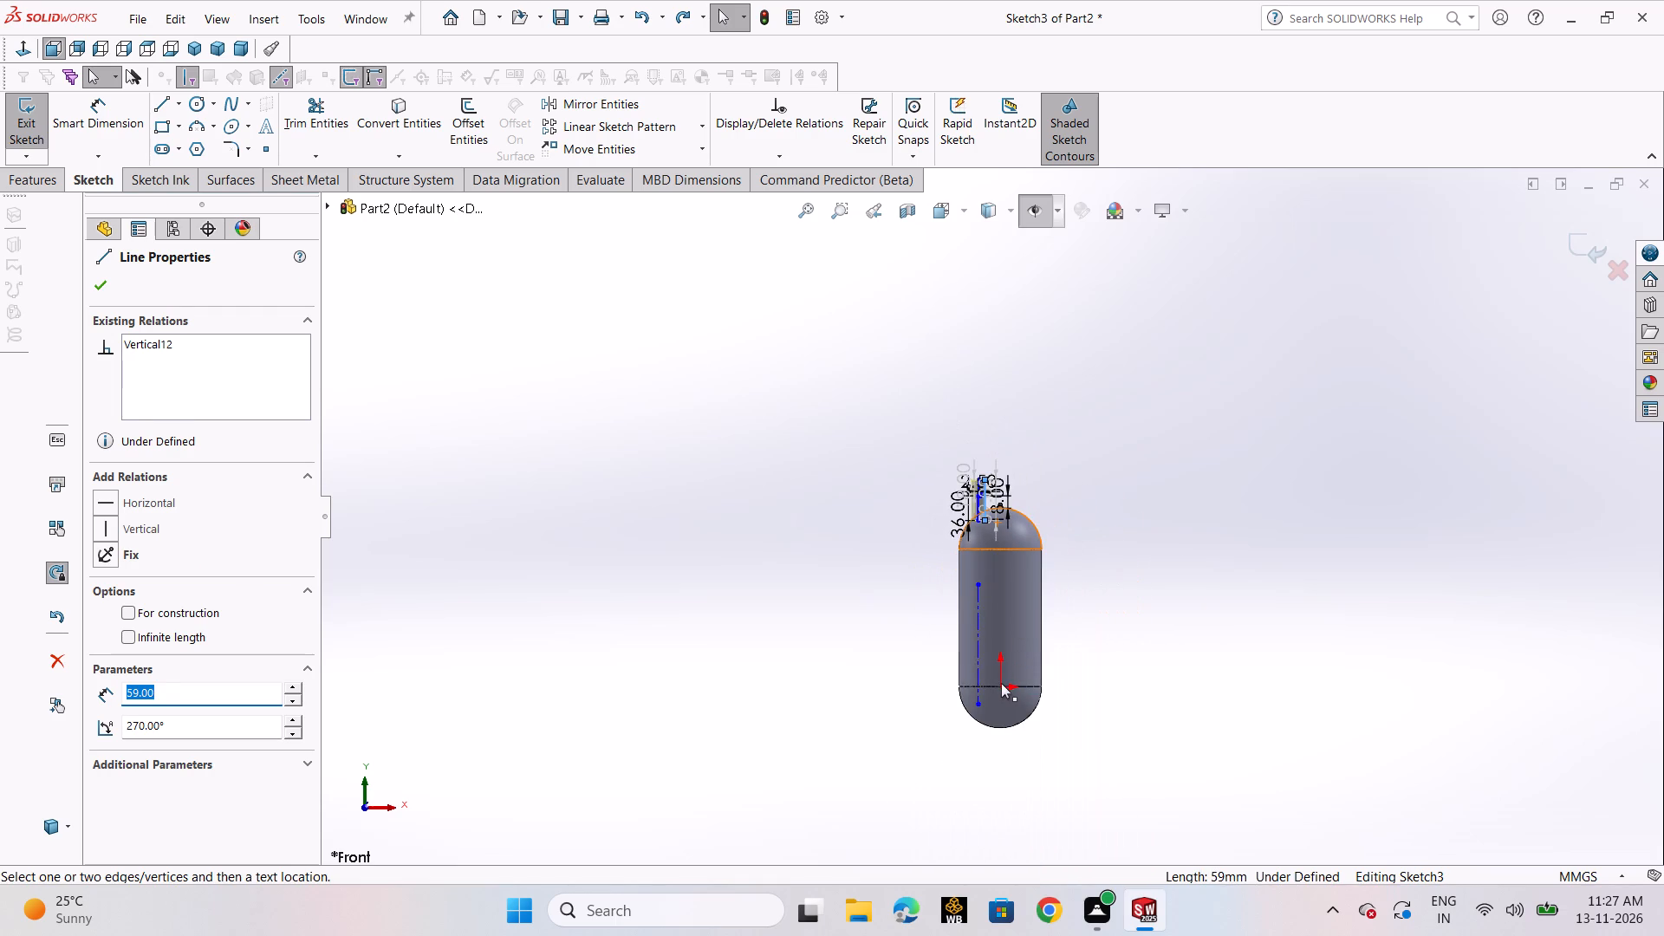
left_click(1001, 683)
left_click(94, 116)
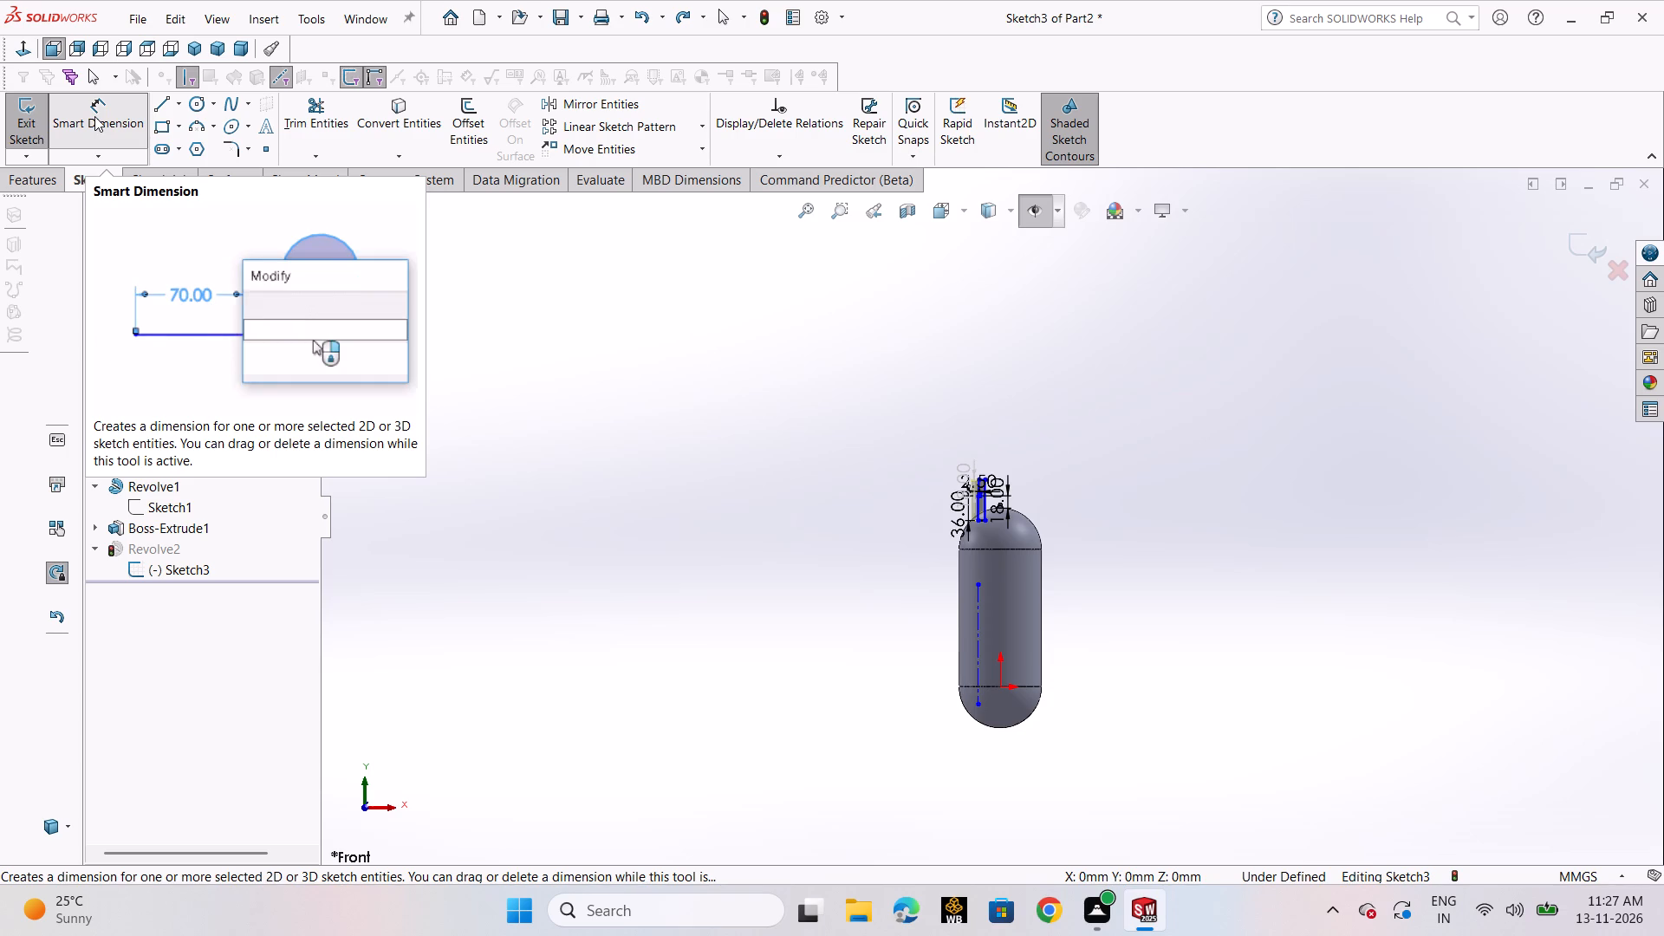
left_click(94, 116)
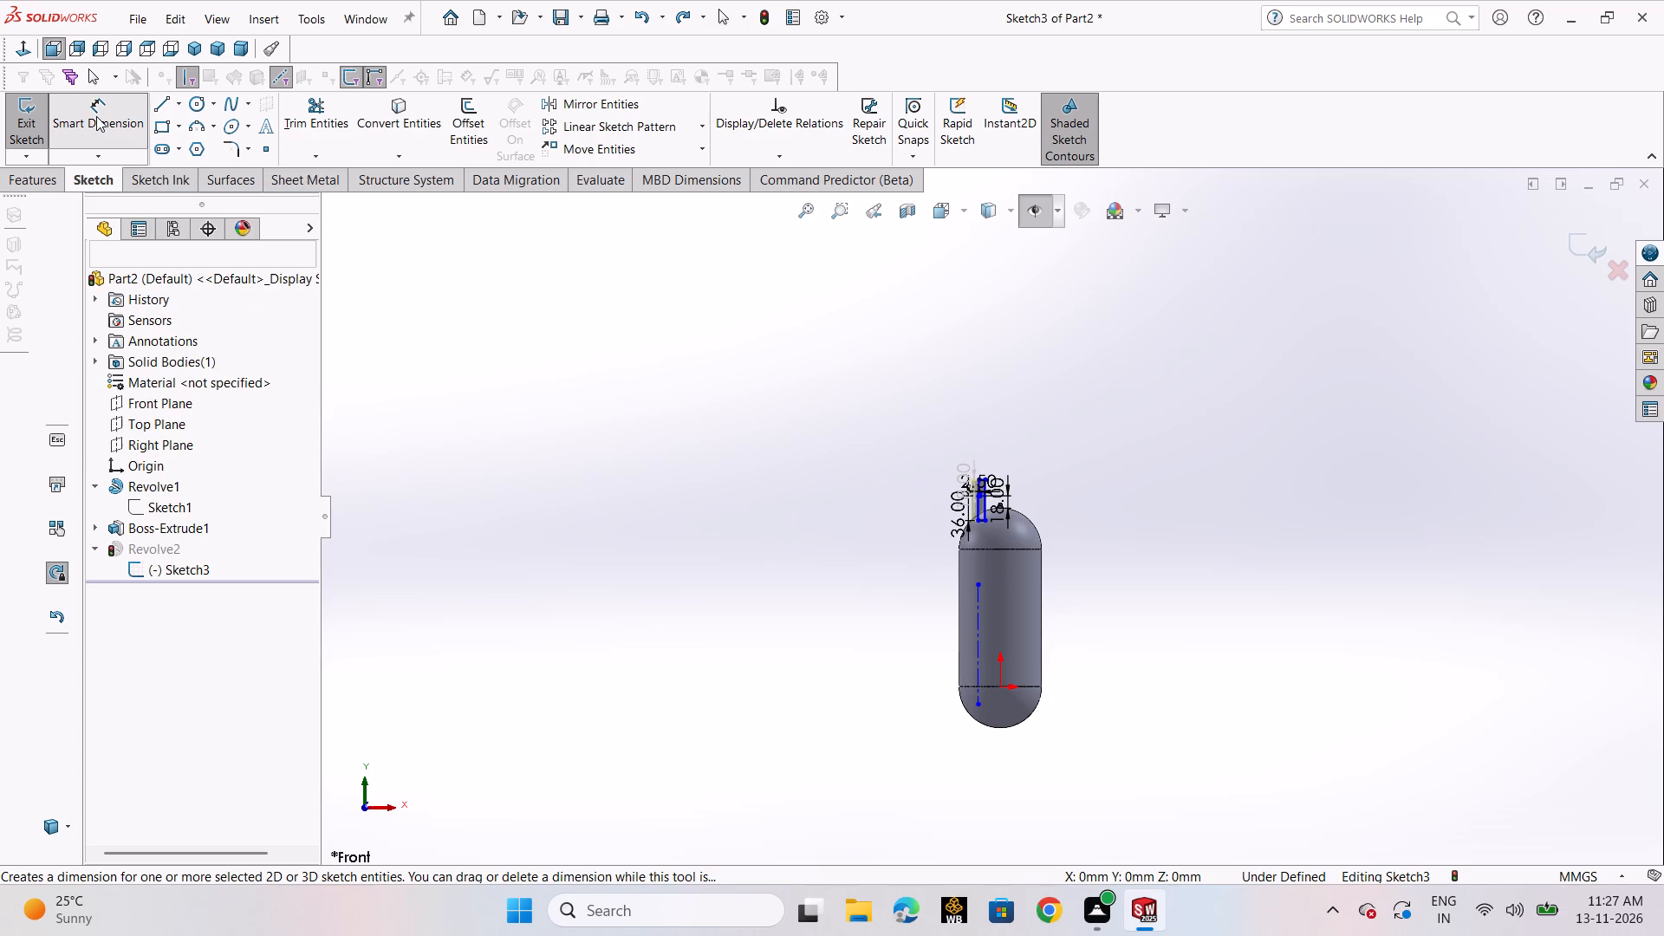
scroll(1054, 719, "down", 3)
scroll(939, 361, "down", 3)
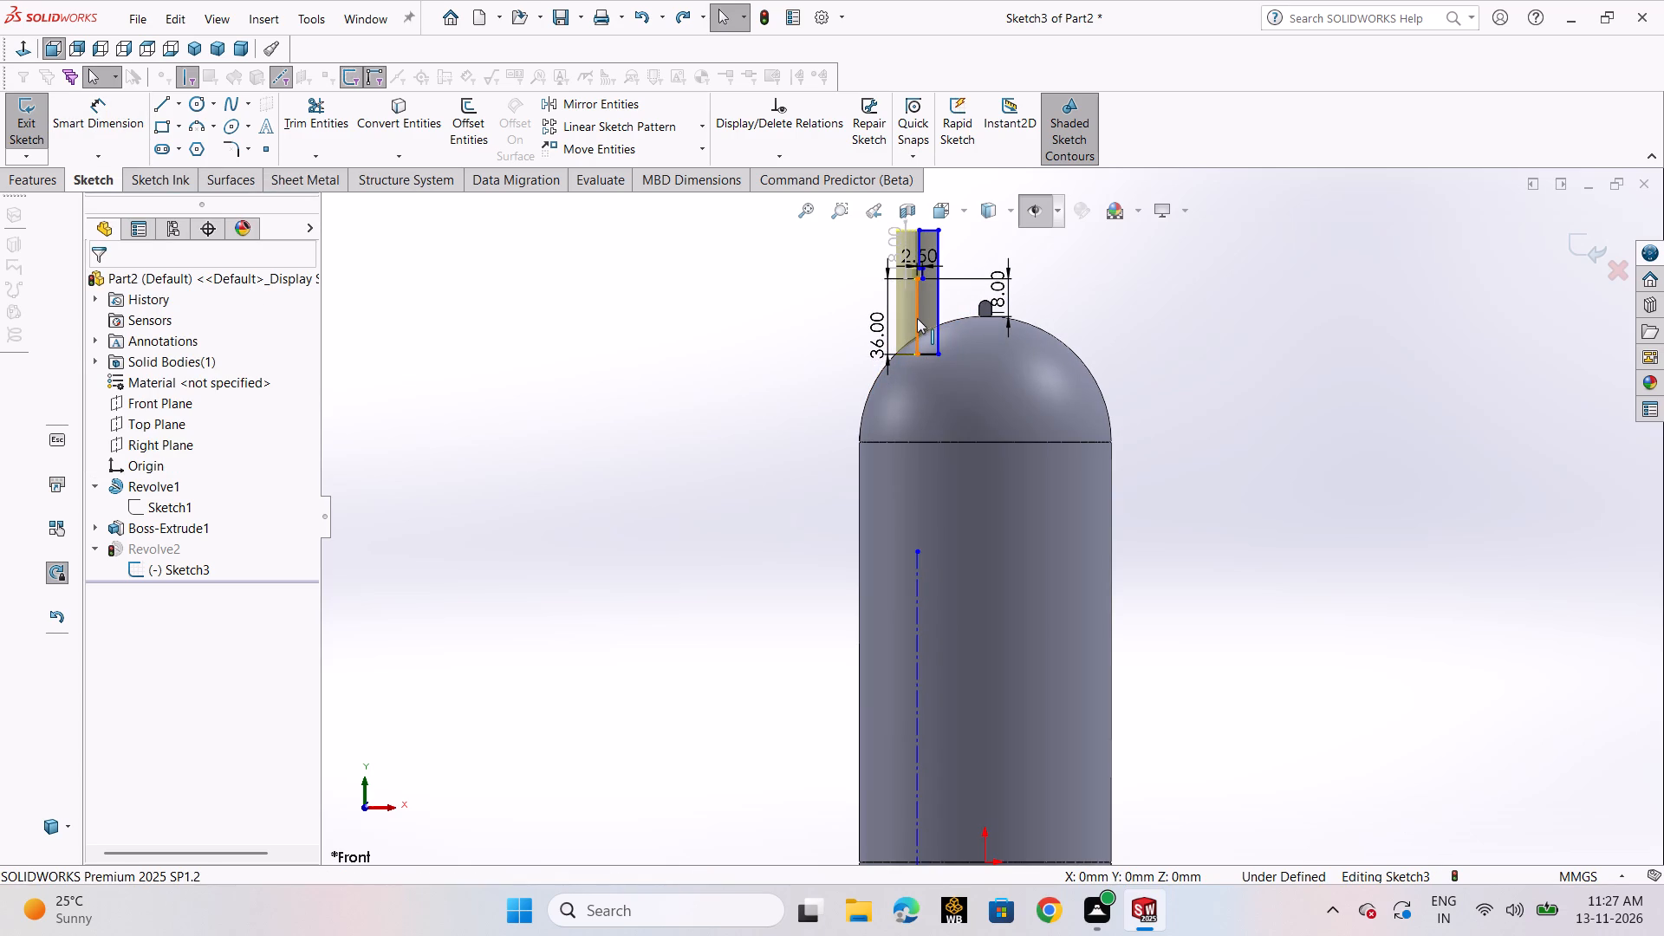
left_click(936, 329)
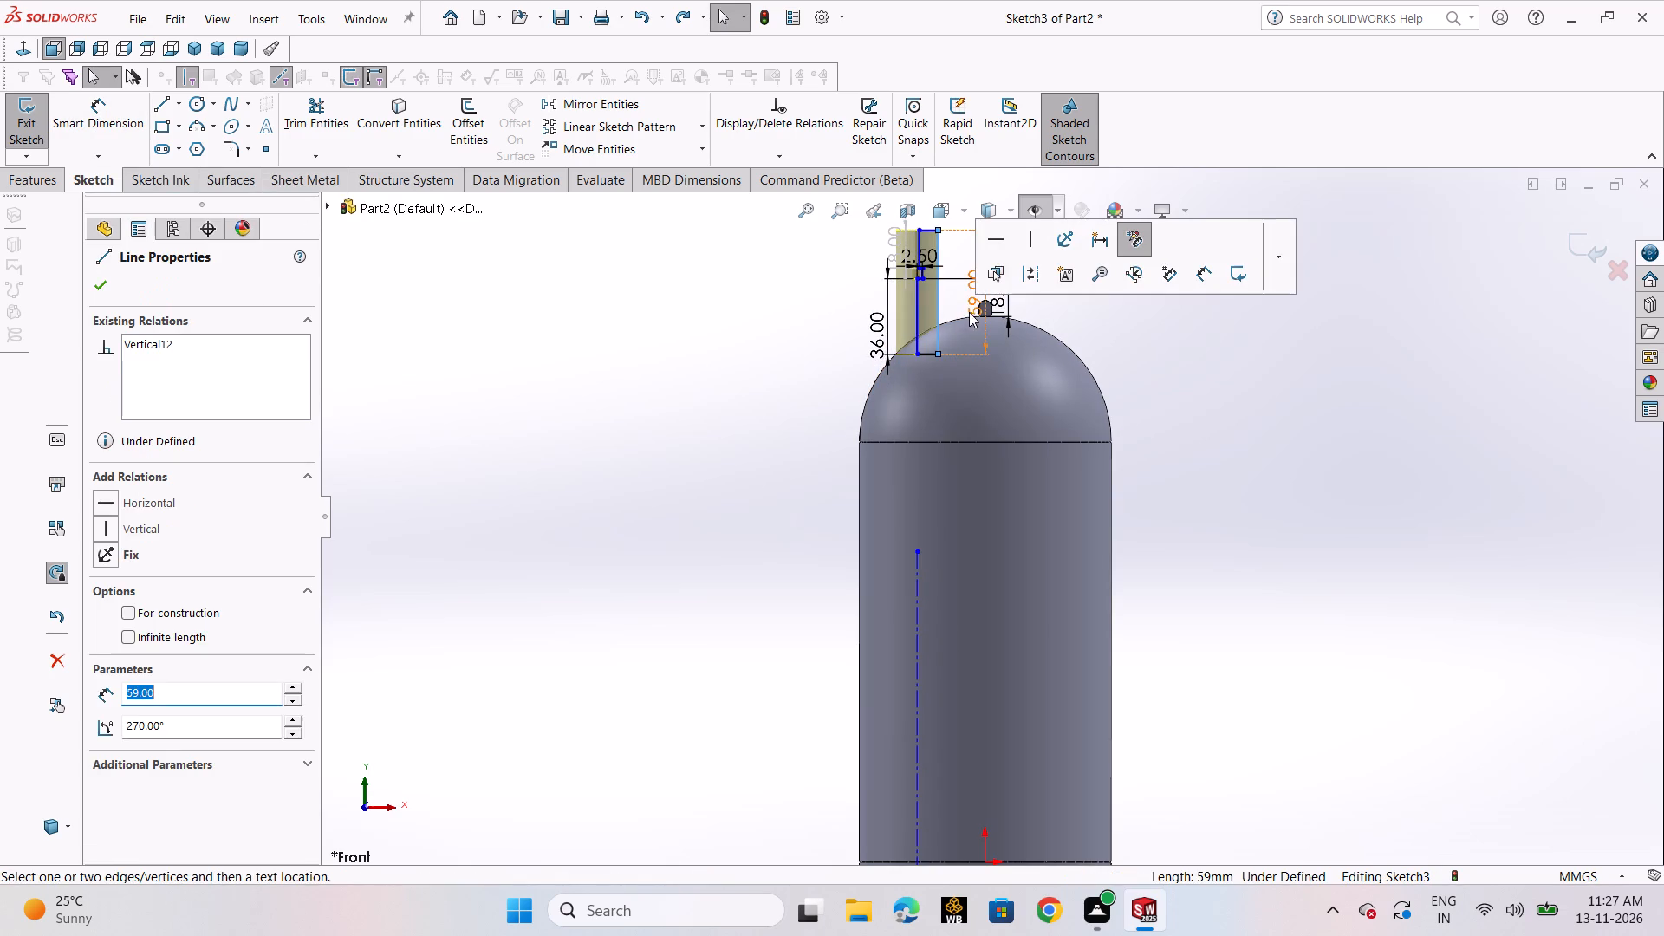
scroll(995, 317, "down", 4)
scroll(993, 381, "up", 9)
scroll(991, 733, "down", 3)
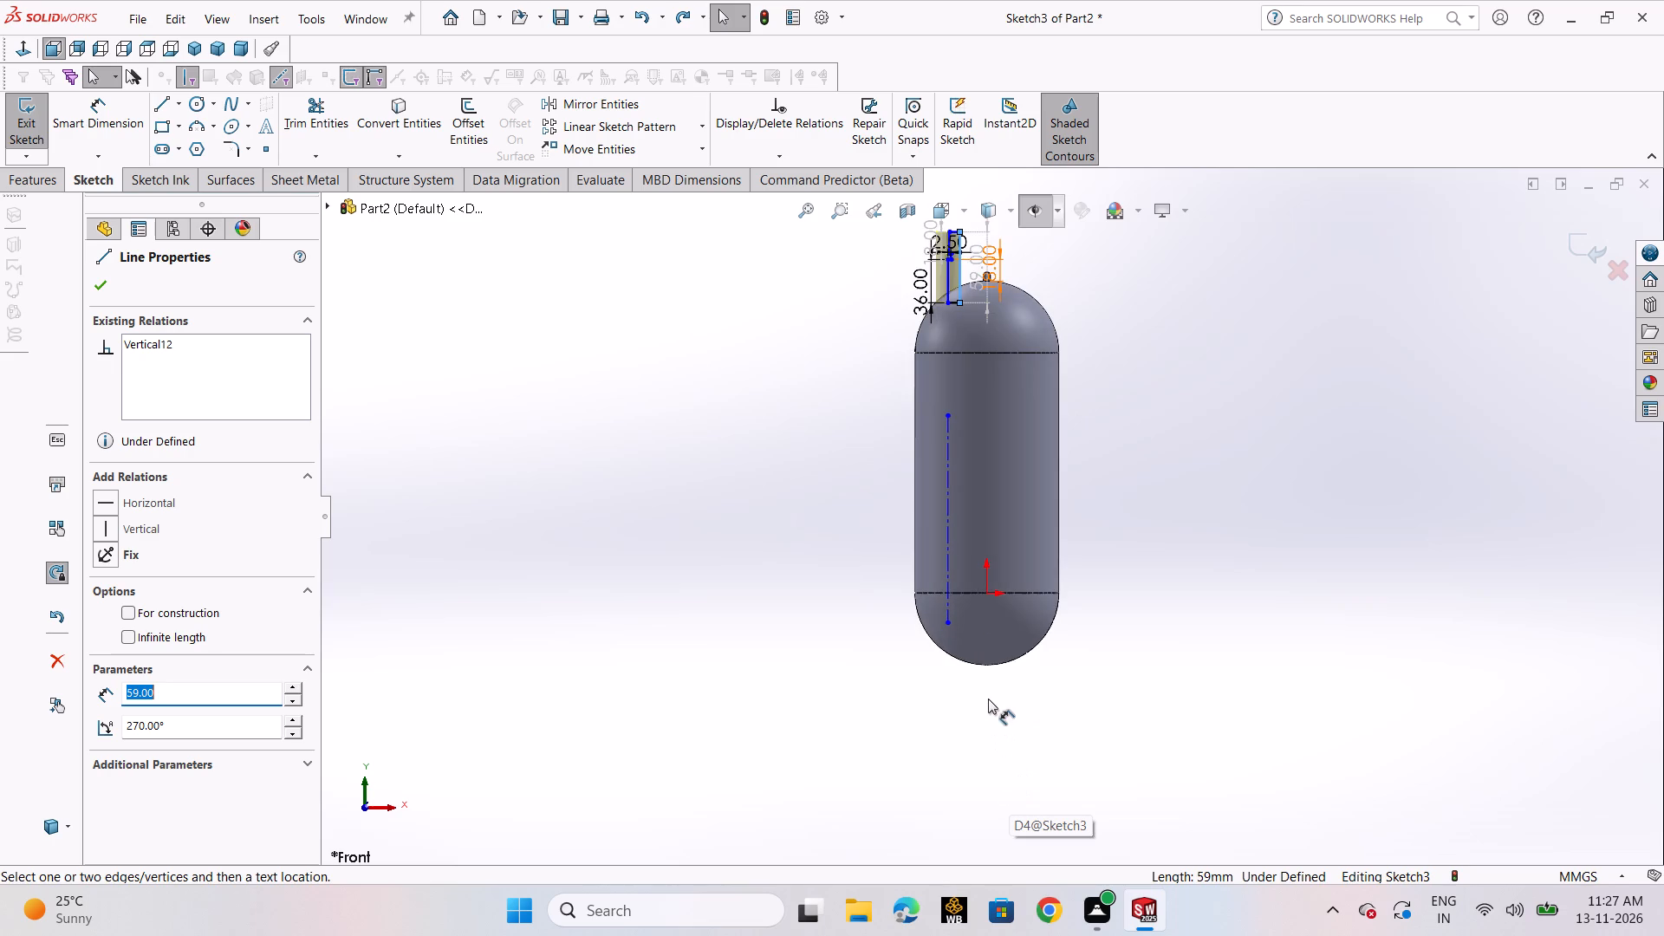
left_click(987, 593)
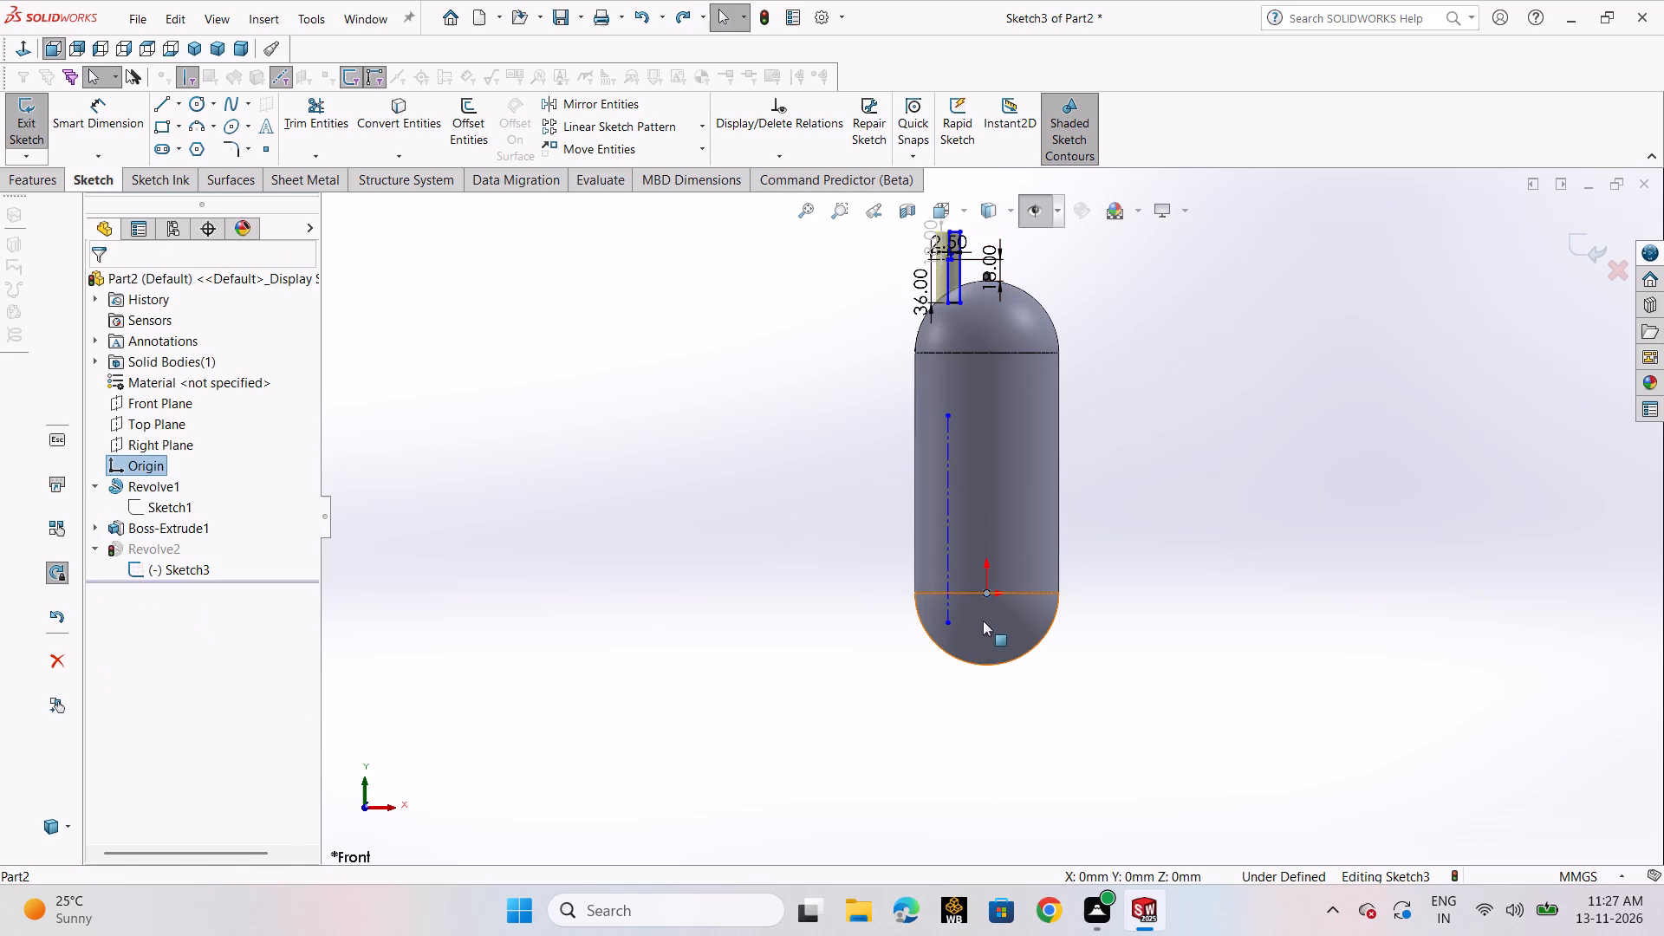
Dimension the horizontal distance from the stepped profile's longest vertical line to the origin.
left_click(113, 130)
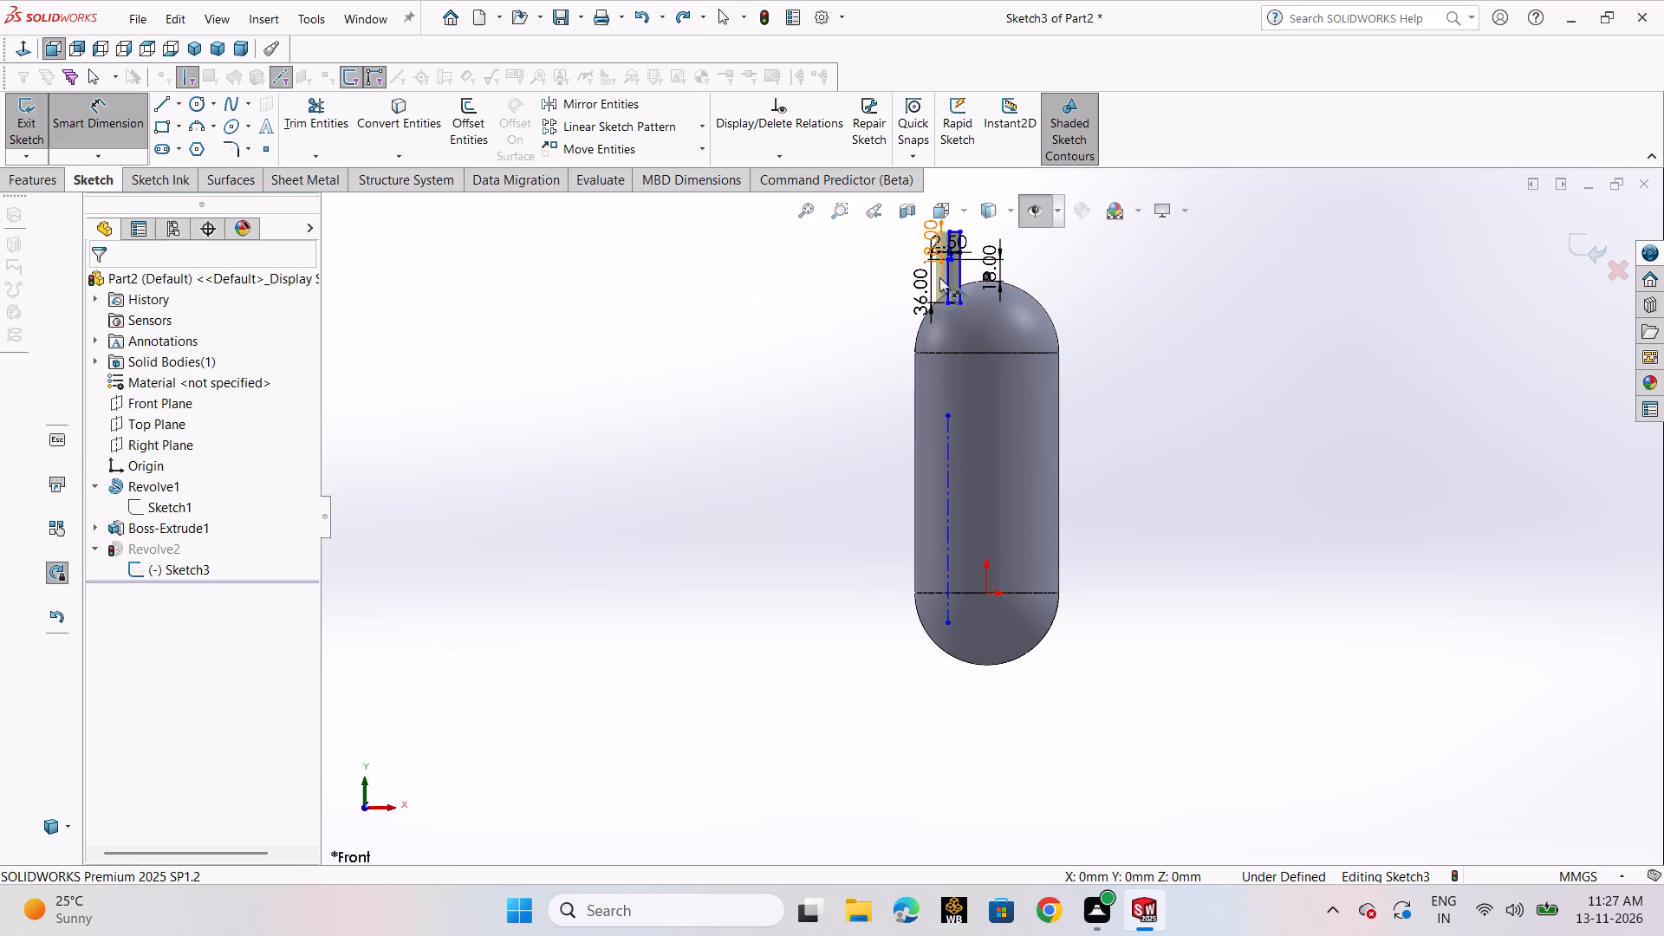
left_click(961, 278)
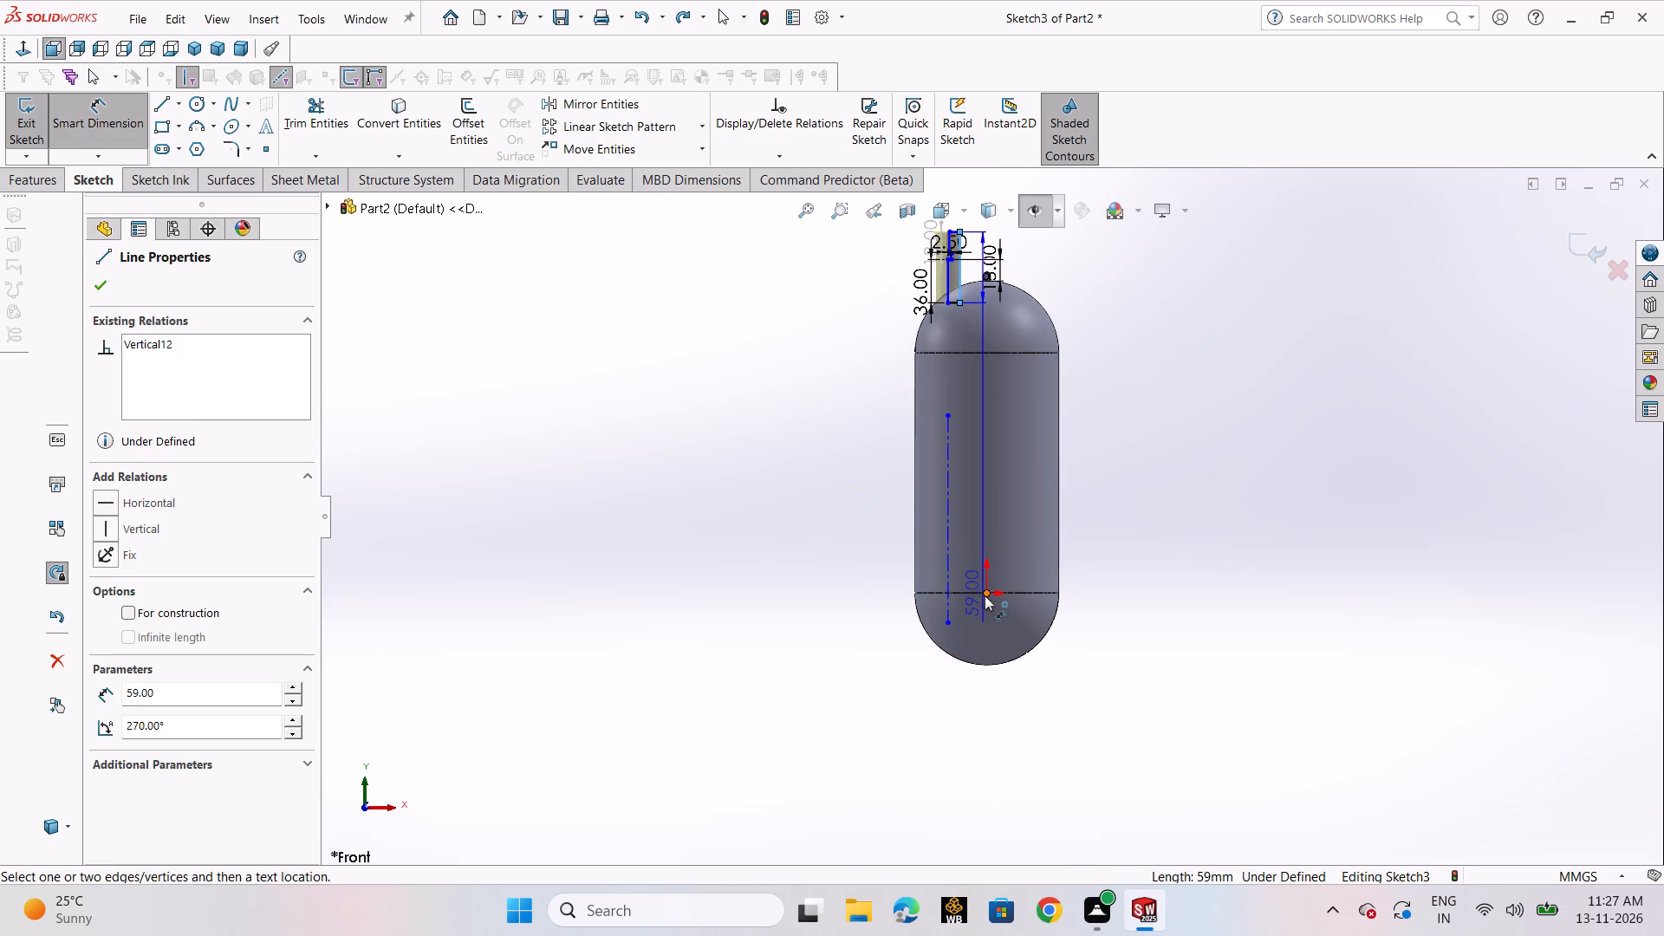
left_click(985, 595)
left_click(972, 720)
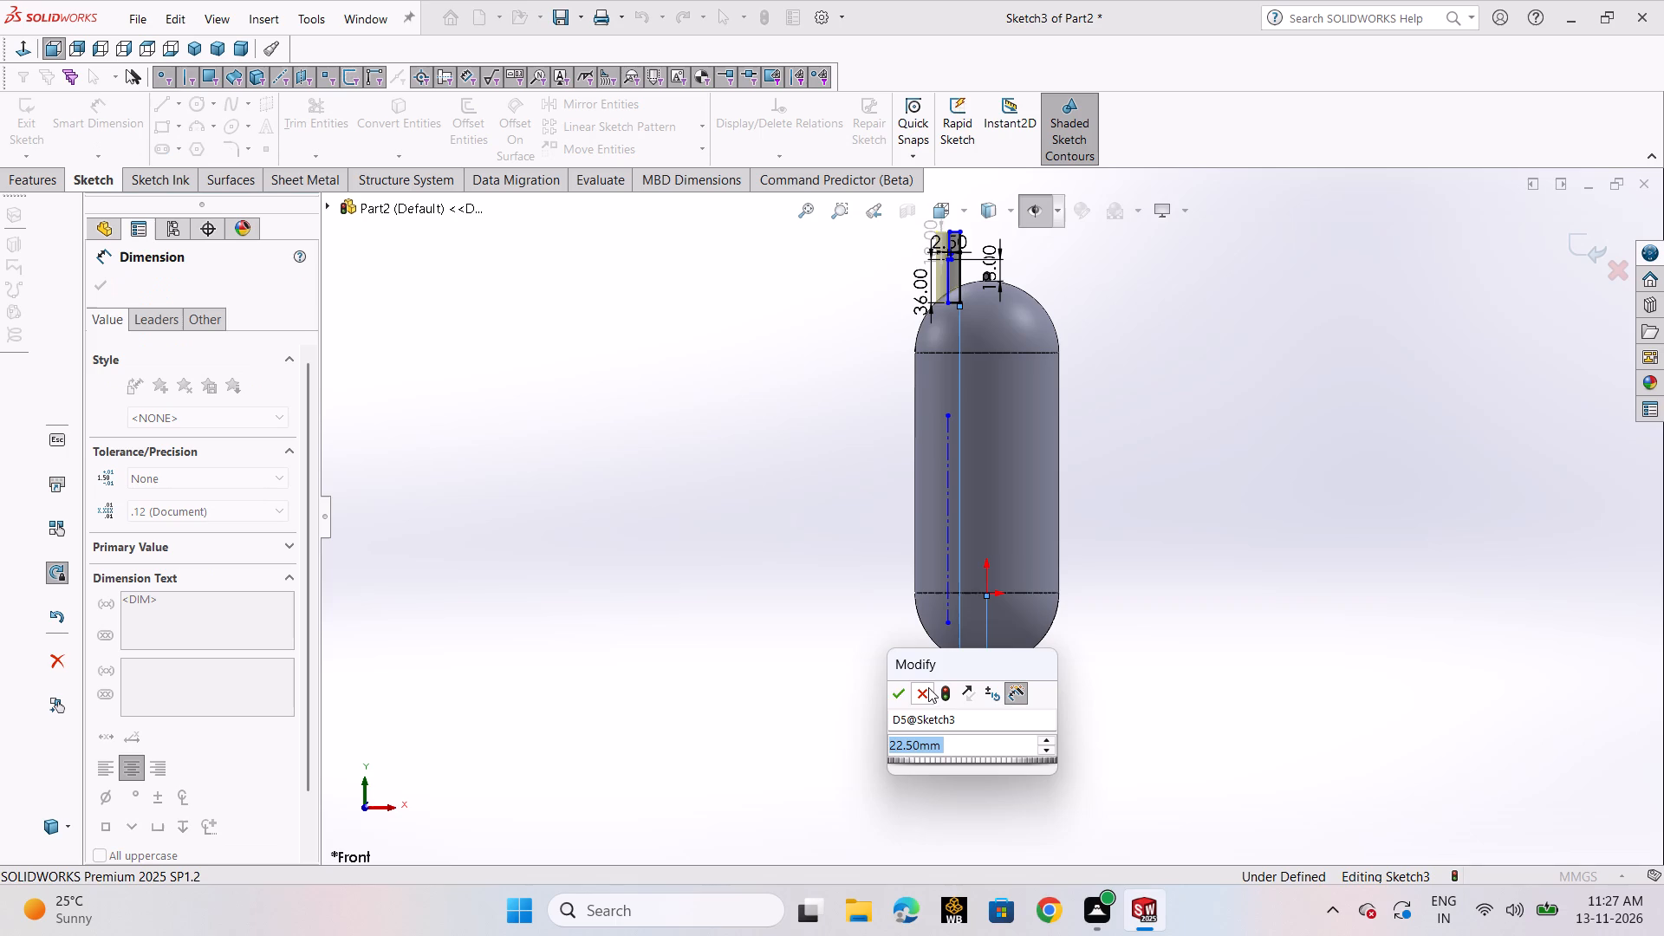
left_click(896, 696)
Dimension the length of the horizontal line at the bottom of the stepped profile.
scroll(975, 328, "down", 4)
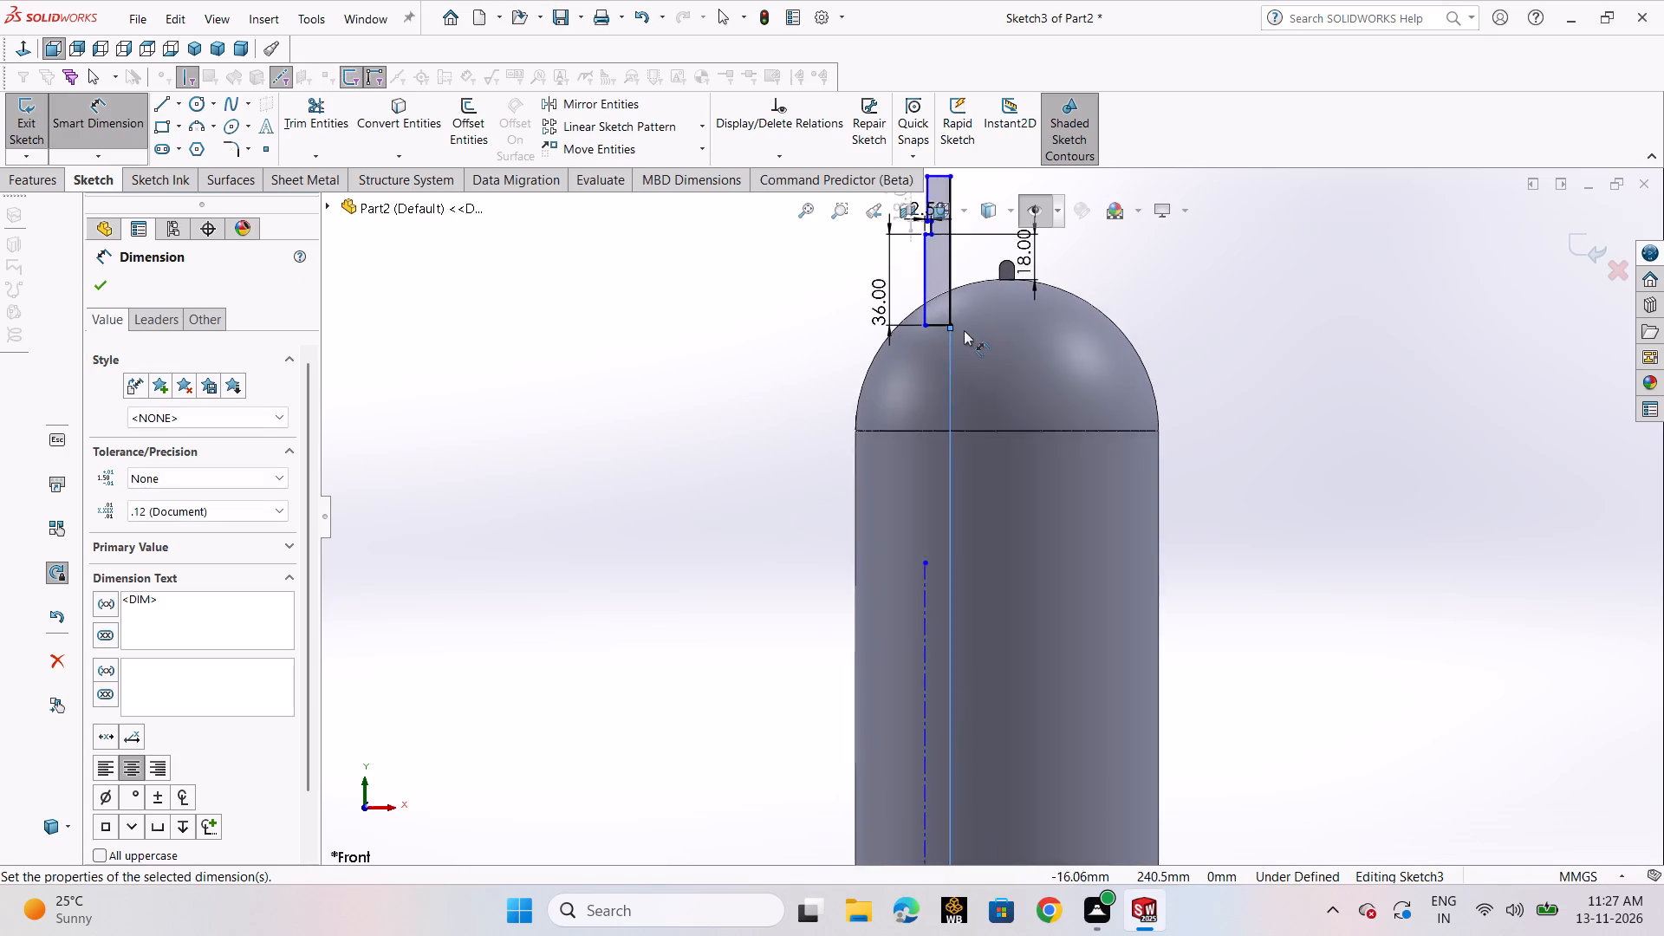
scroll(964, 330, "down", 1)
left_click(938, 330)
left_click(933, 396)
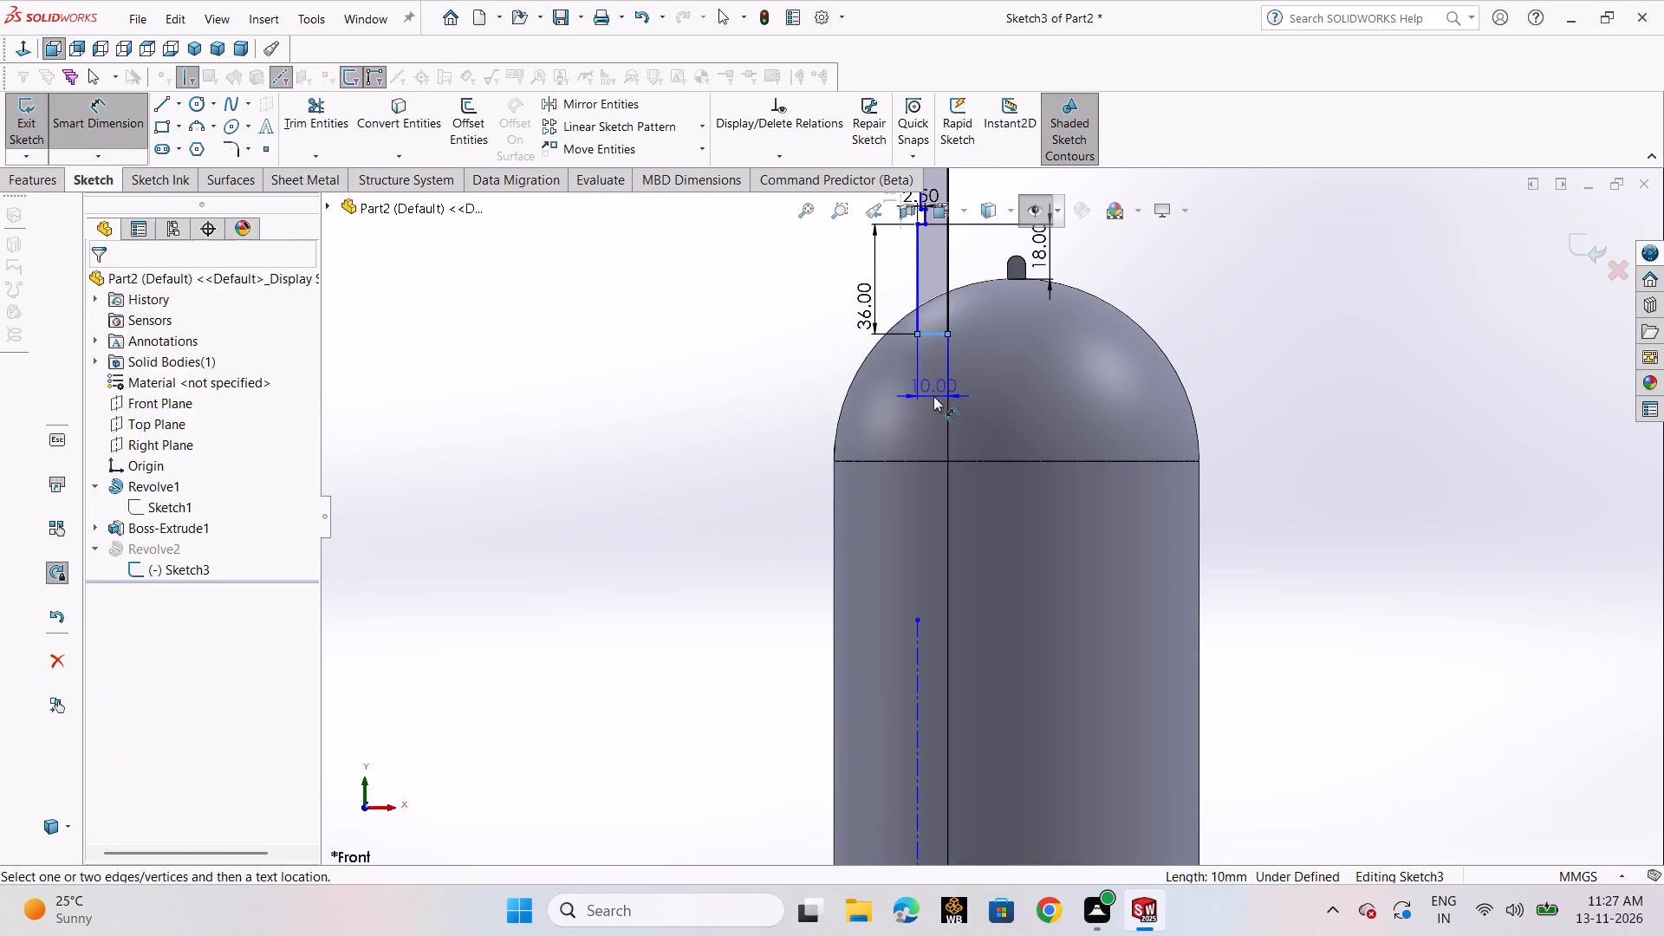
left_click(859, 374)
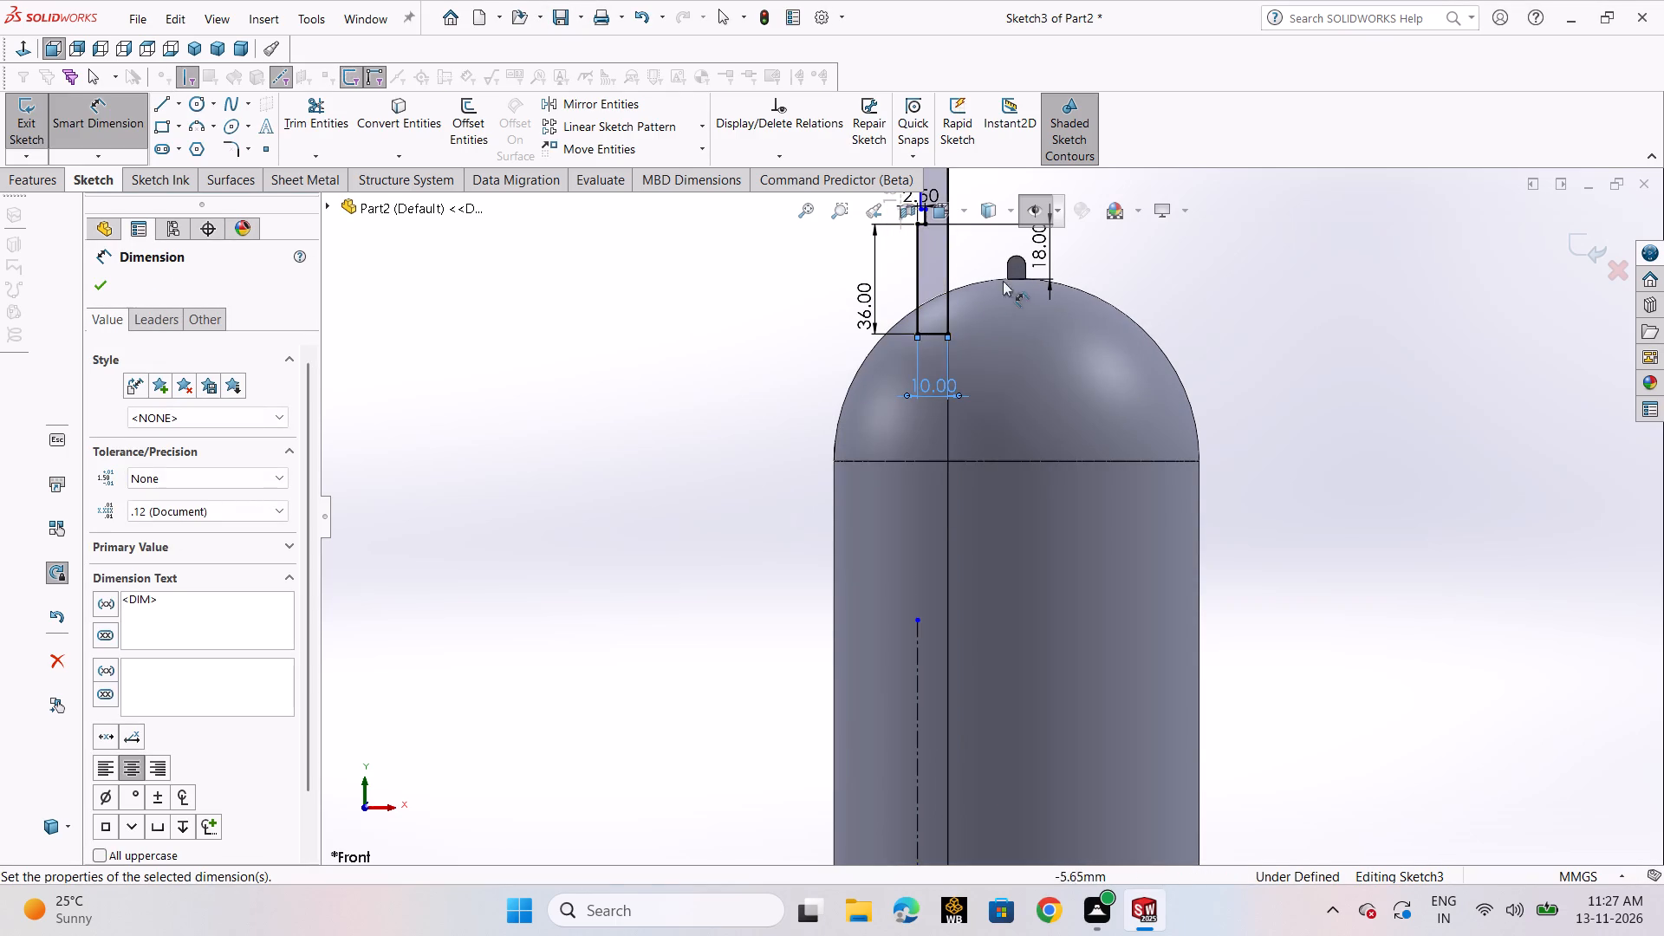
scroll(1008, 276, "up", 2)
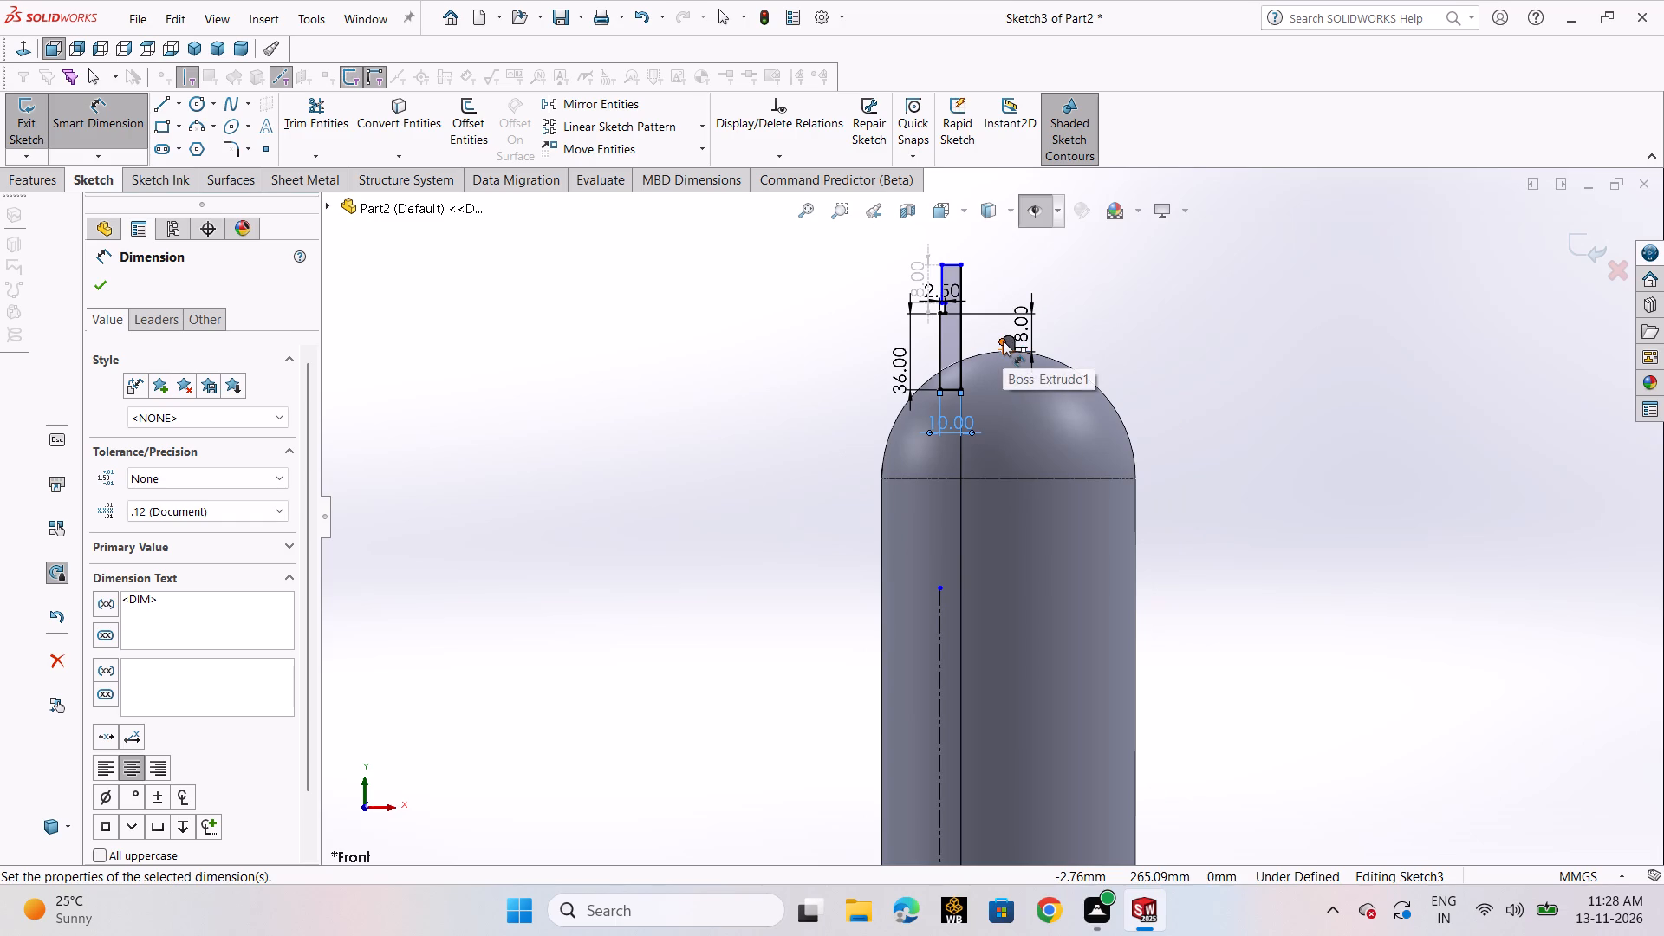
scroll(951, 314, "down", 4)
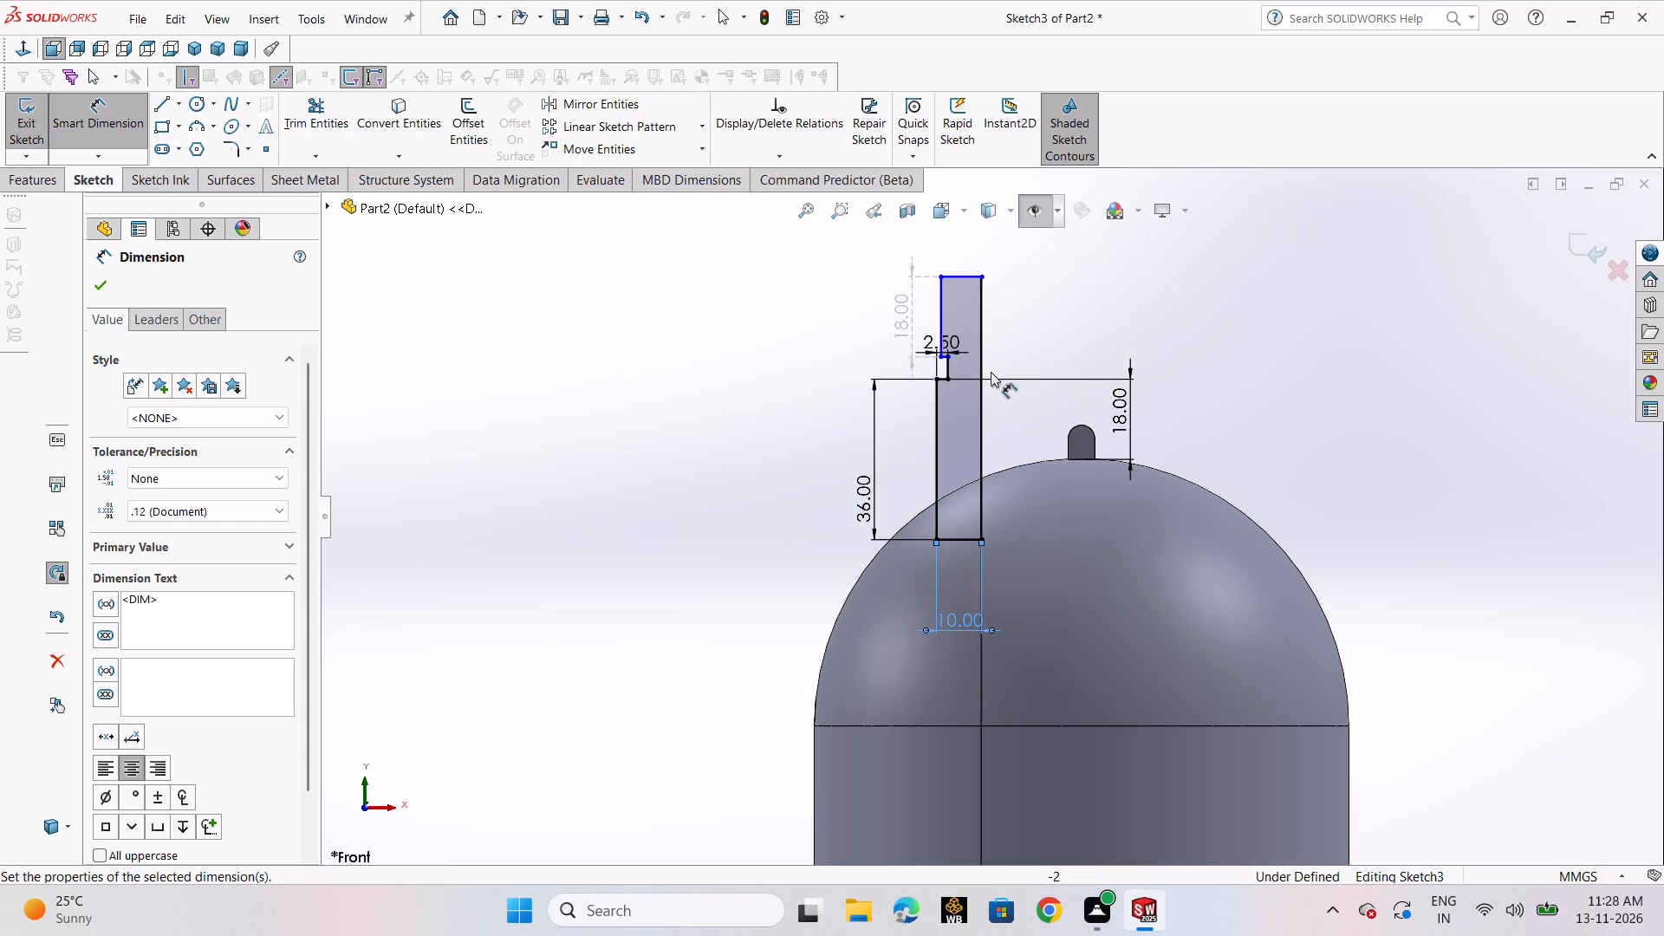
scroll(952, 318, "down", 2)
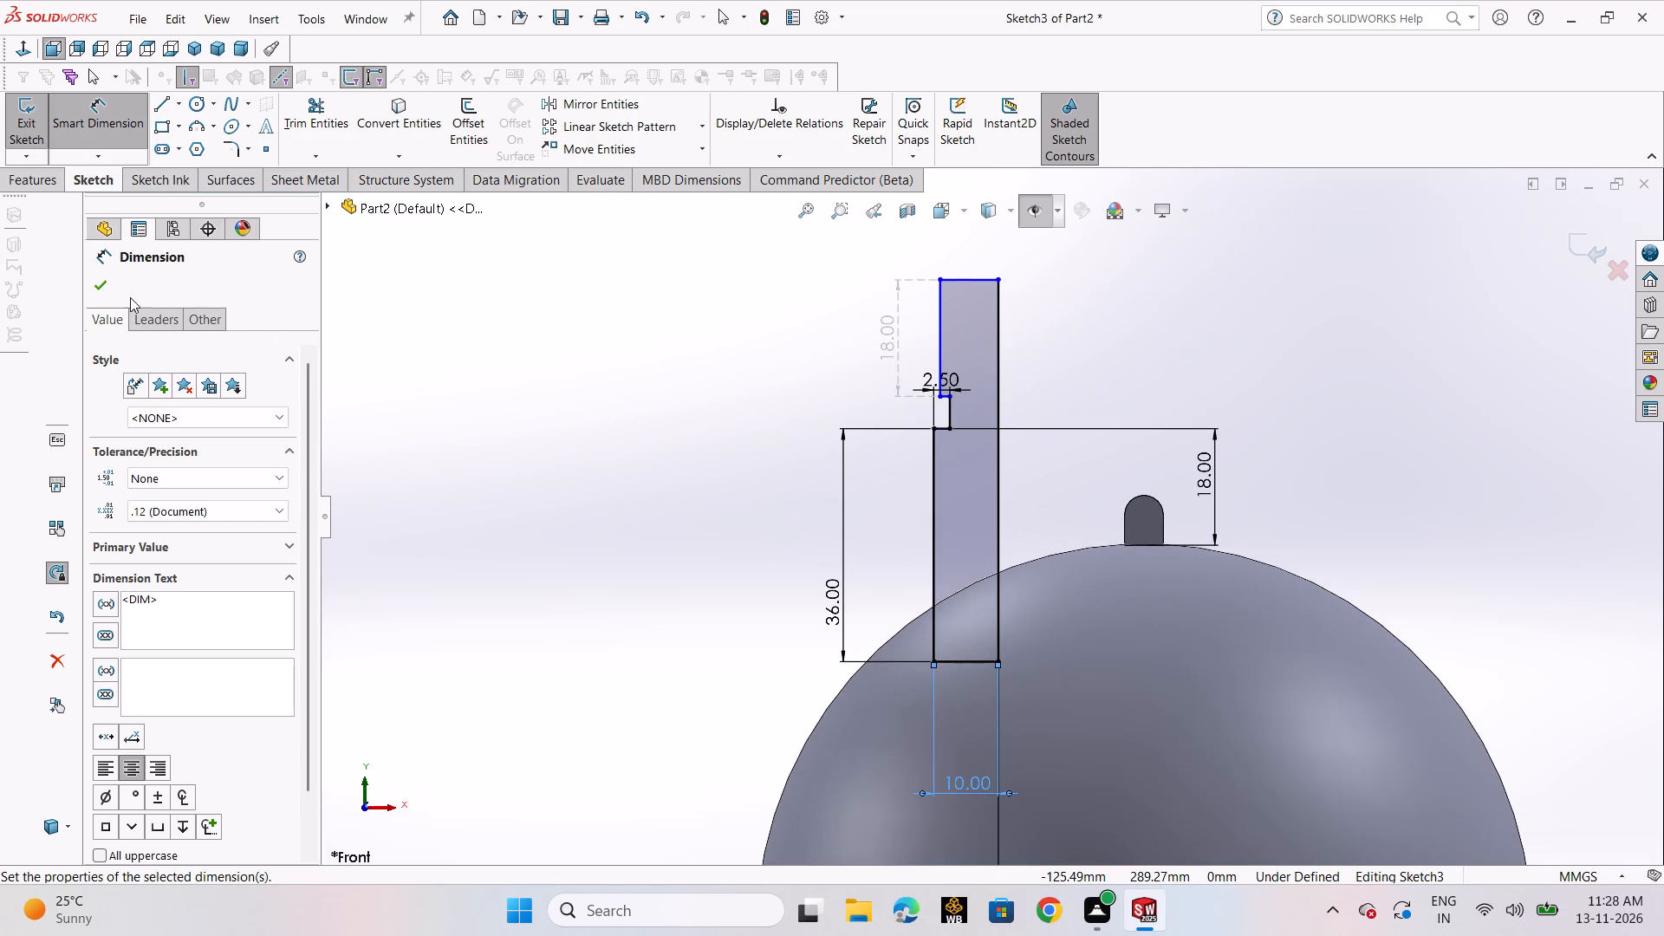
left_click(106, 294)
Delete the stepped profile's upper vertical line and the small horizontal ledge at its lower end, together with their associated references.
scroll(685, 342, "down", 2)
scroll(1046, 320, "up", 4)
left_click_drag(974, 362, 1038, 484)
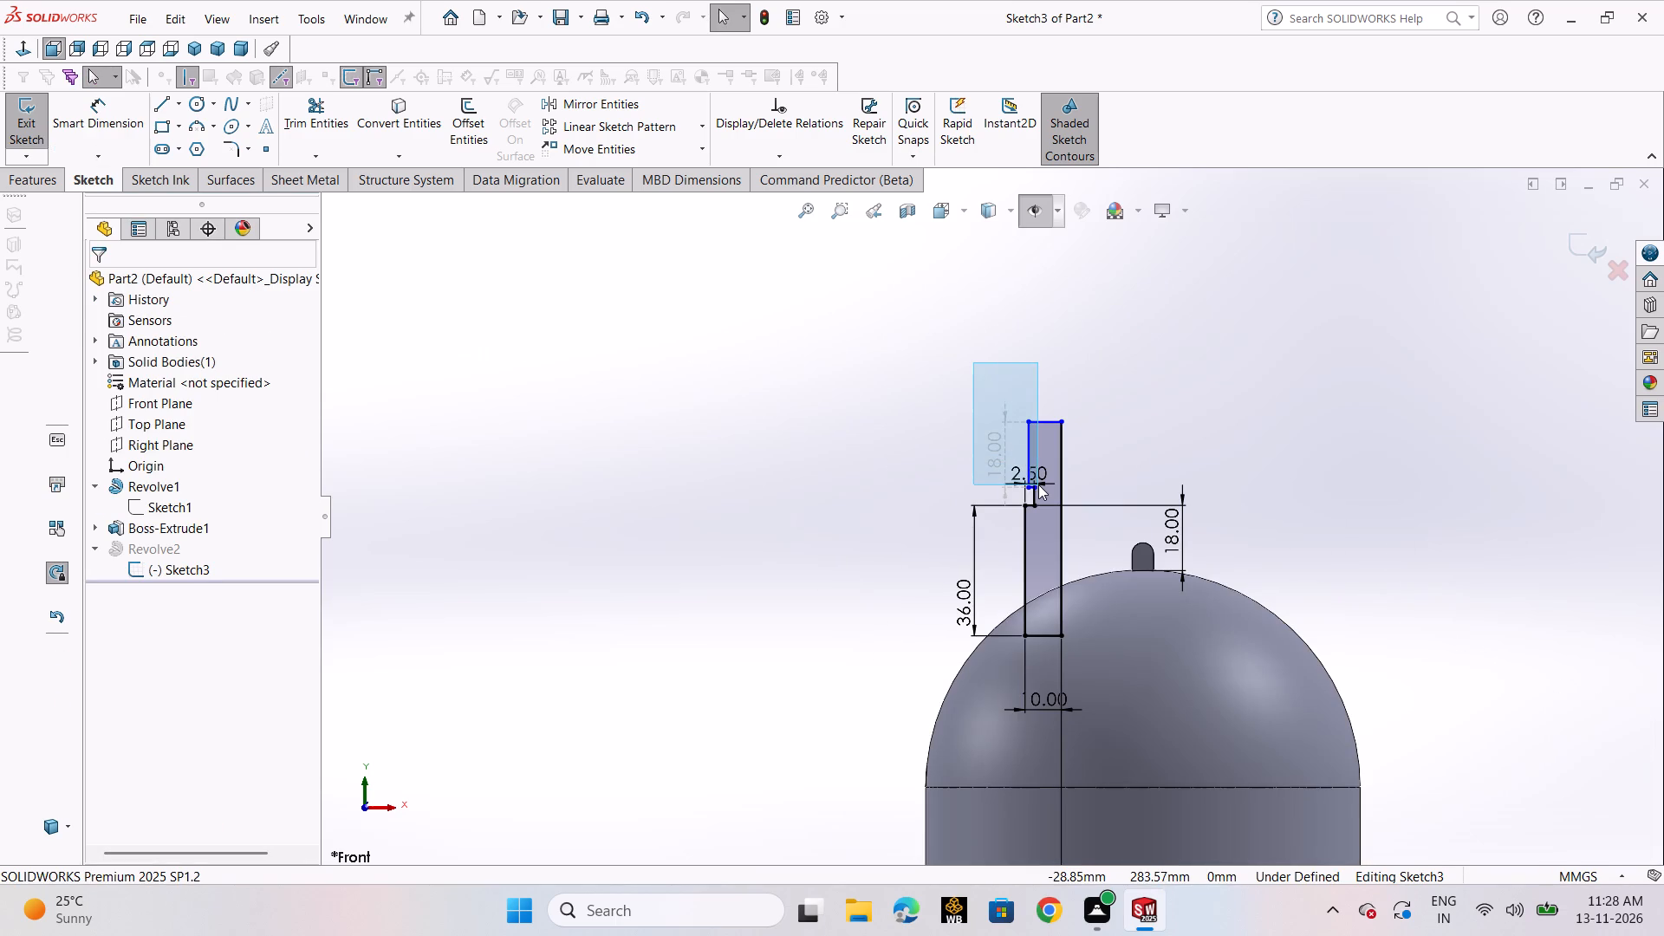
left_click_drag(1038, 484, 1043, 492)
key("Delete")
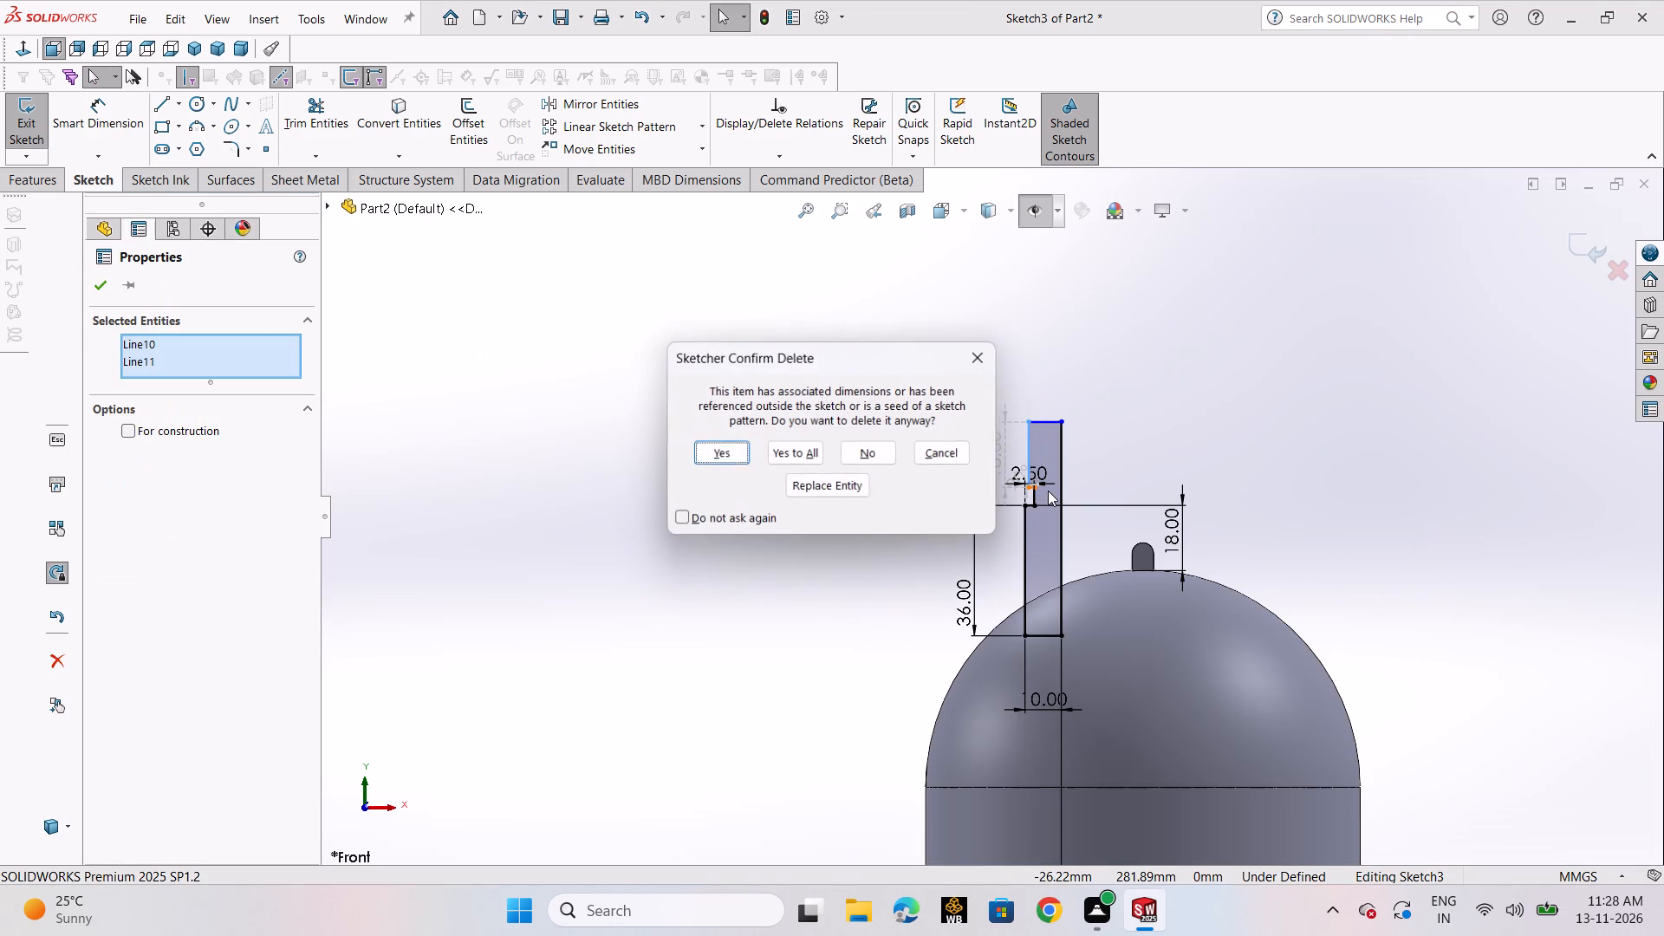
left_click(744, 454)
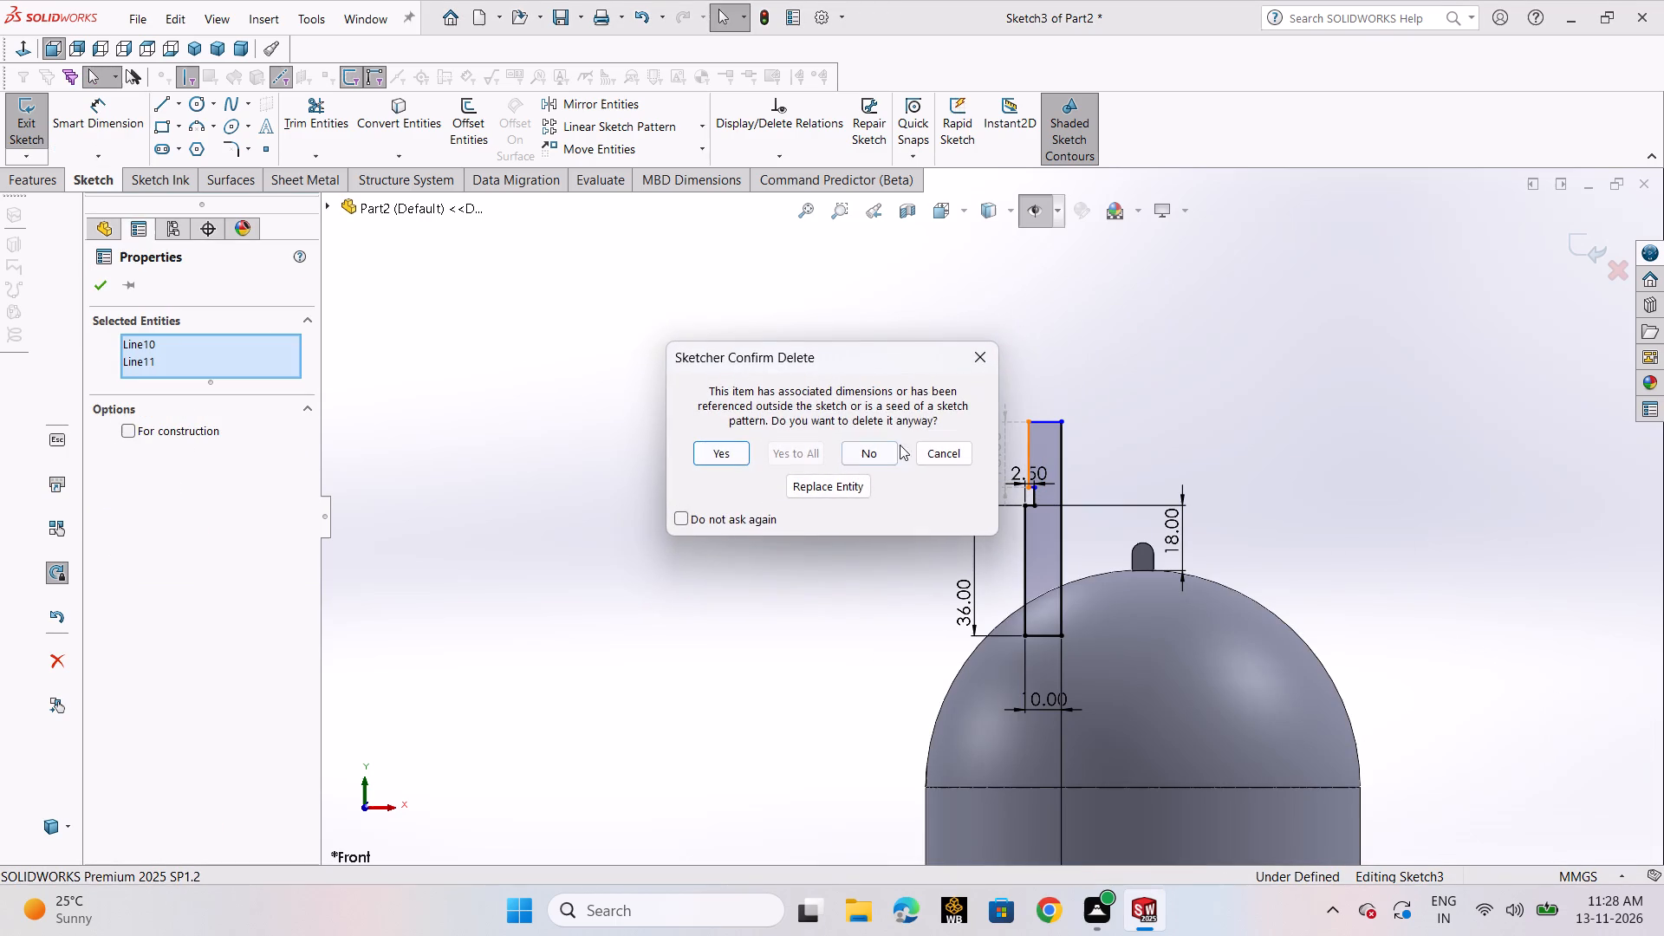
left_click(717, 449)
Stretch the remaining short vertical step line up to the profile's top line and trim the top line's overhanging end.
scroll(1171, 461, "down", 2)
scroll(1029, 489, "down", 2)
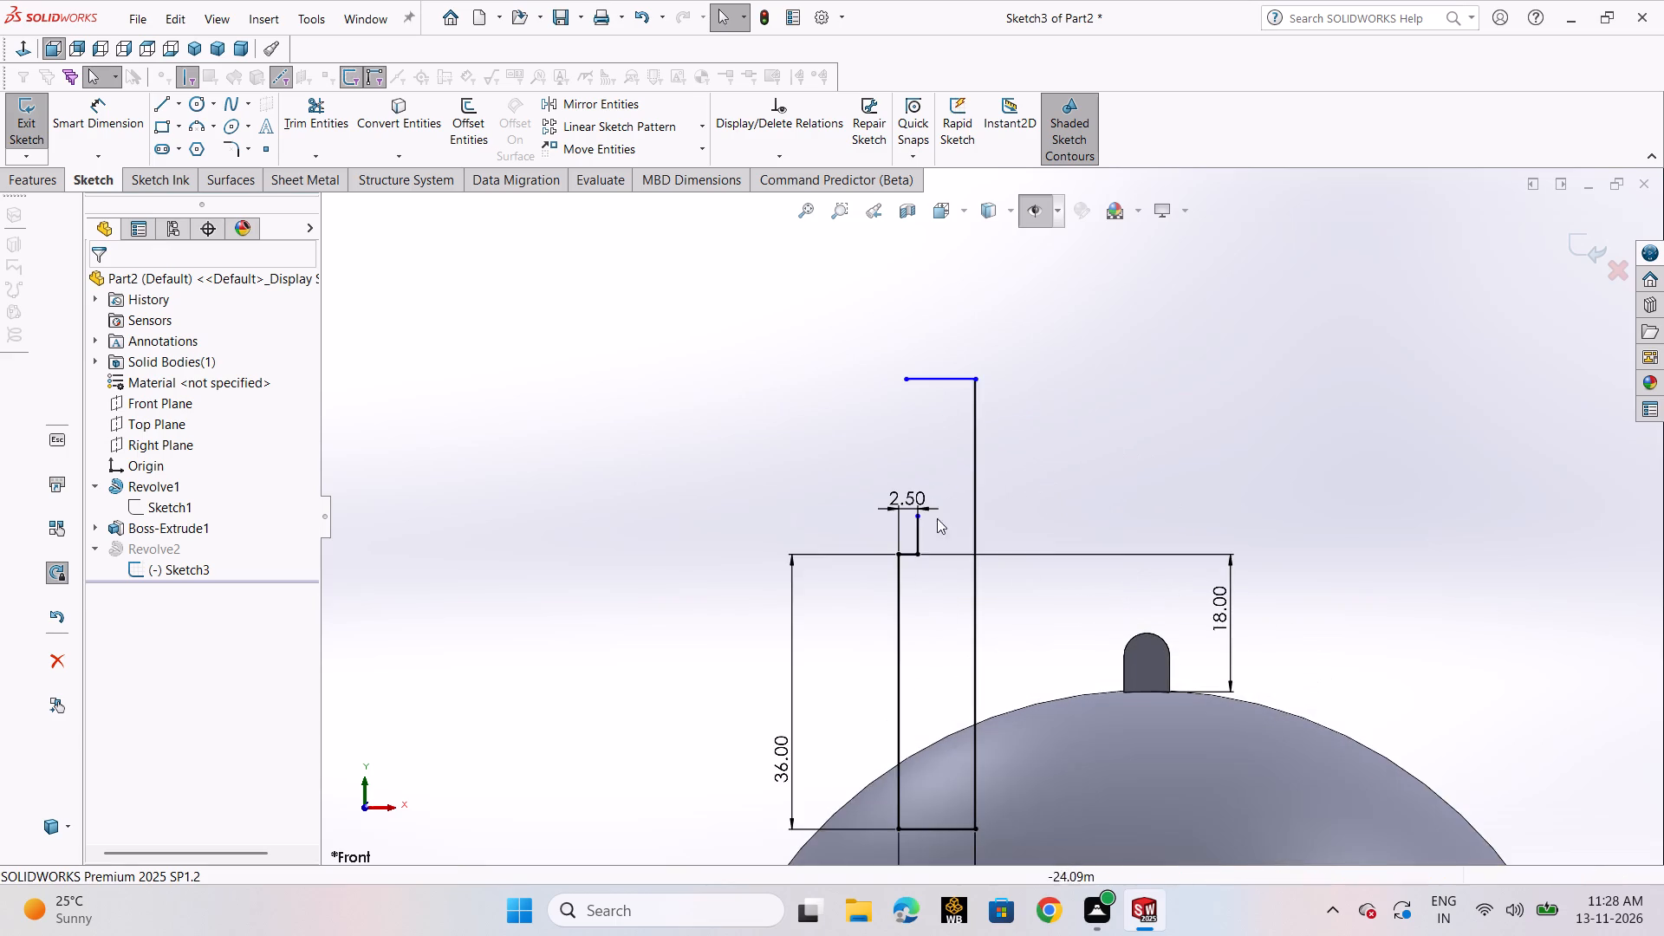
scroll(917, 529, "down", 3)
left_click_drag(933, 505, 929, 287)
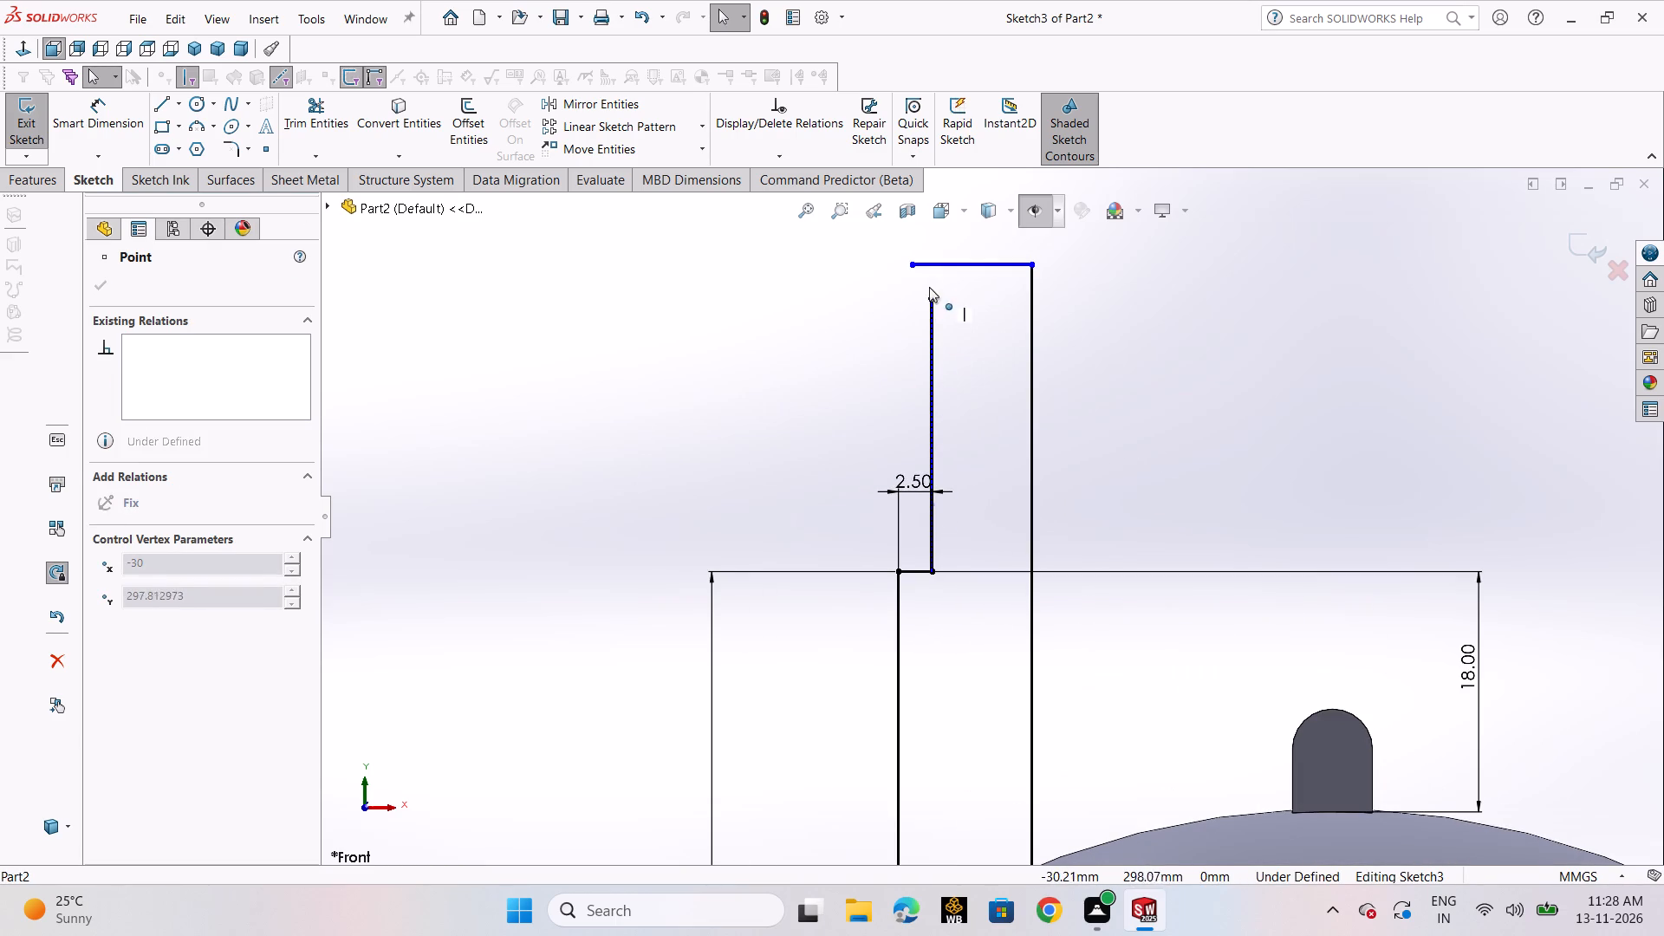
left_click_drag(929, 287, 928, 265)
left_click(878, 303)
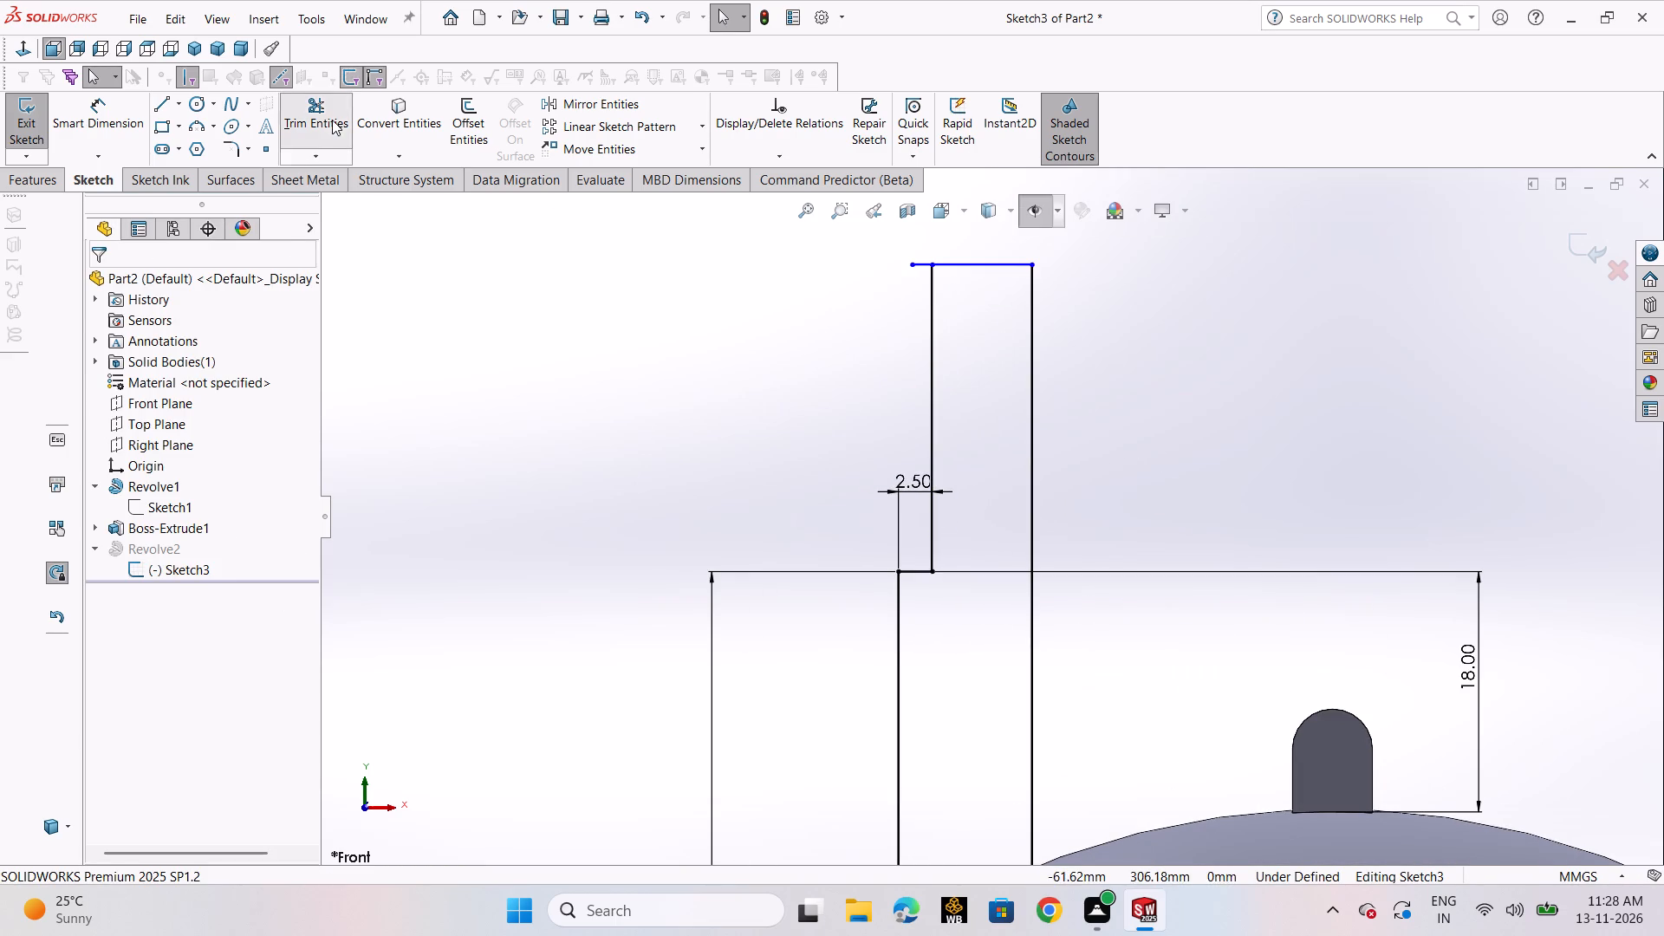
left_click(332, 120)
left_click_drag(928, 244, 919, 277)
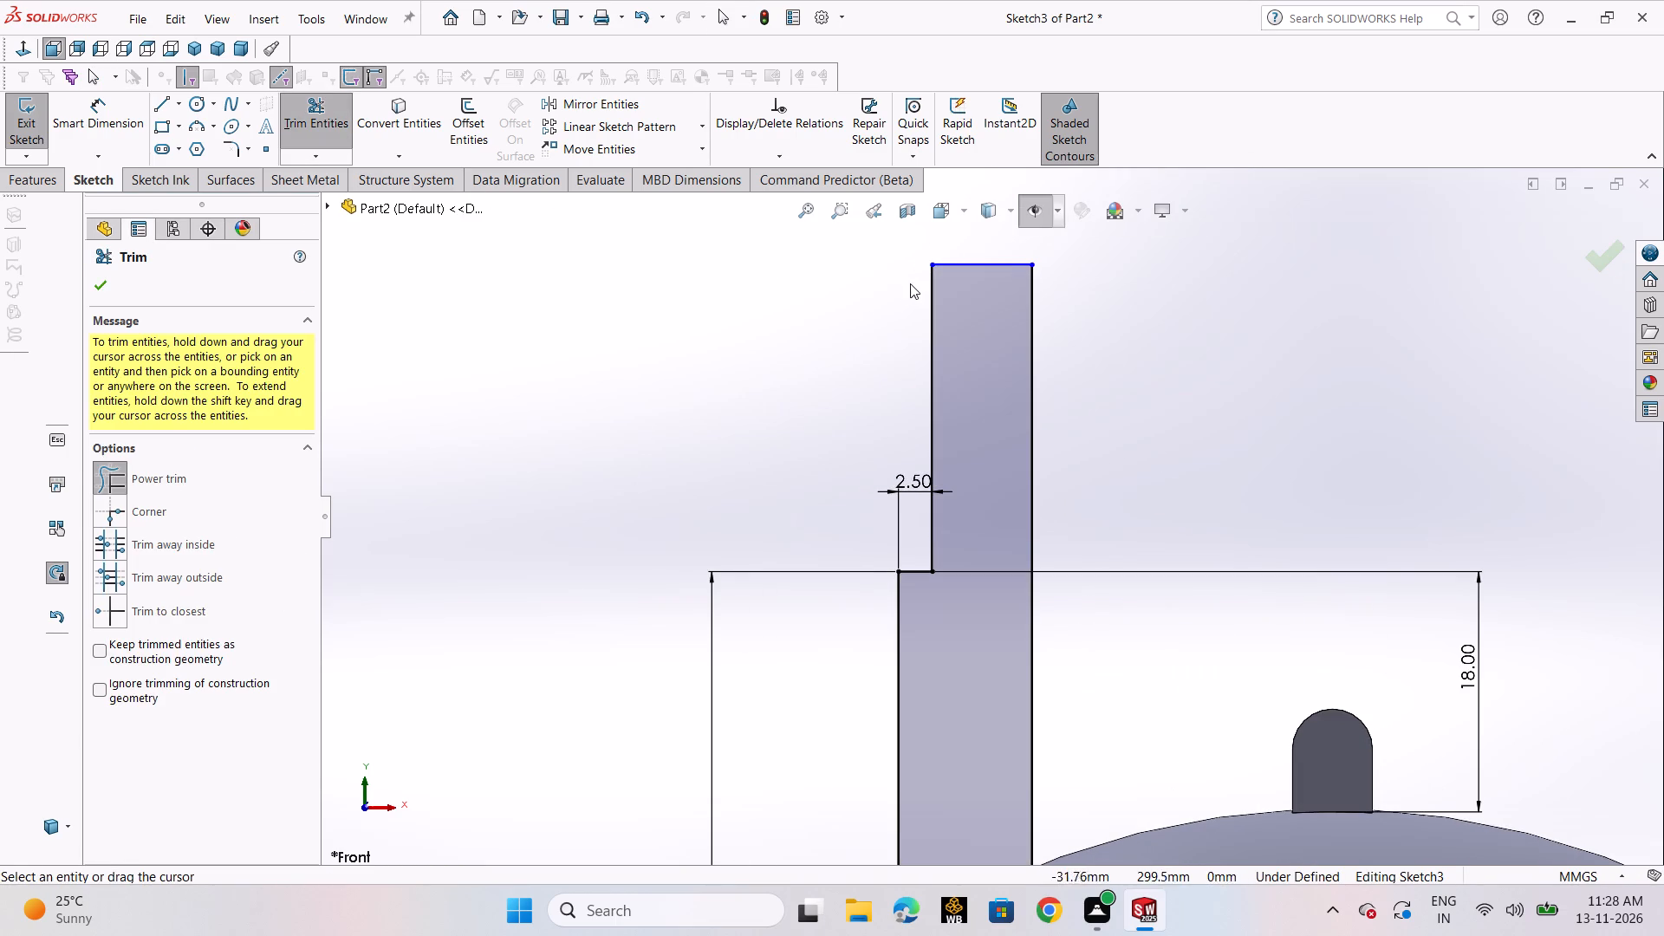
left_click(98, 287)
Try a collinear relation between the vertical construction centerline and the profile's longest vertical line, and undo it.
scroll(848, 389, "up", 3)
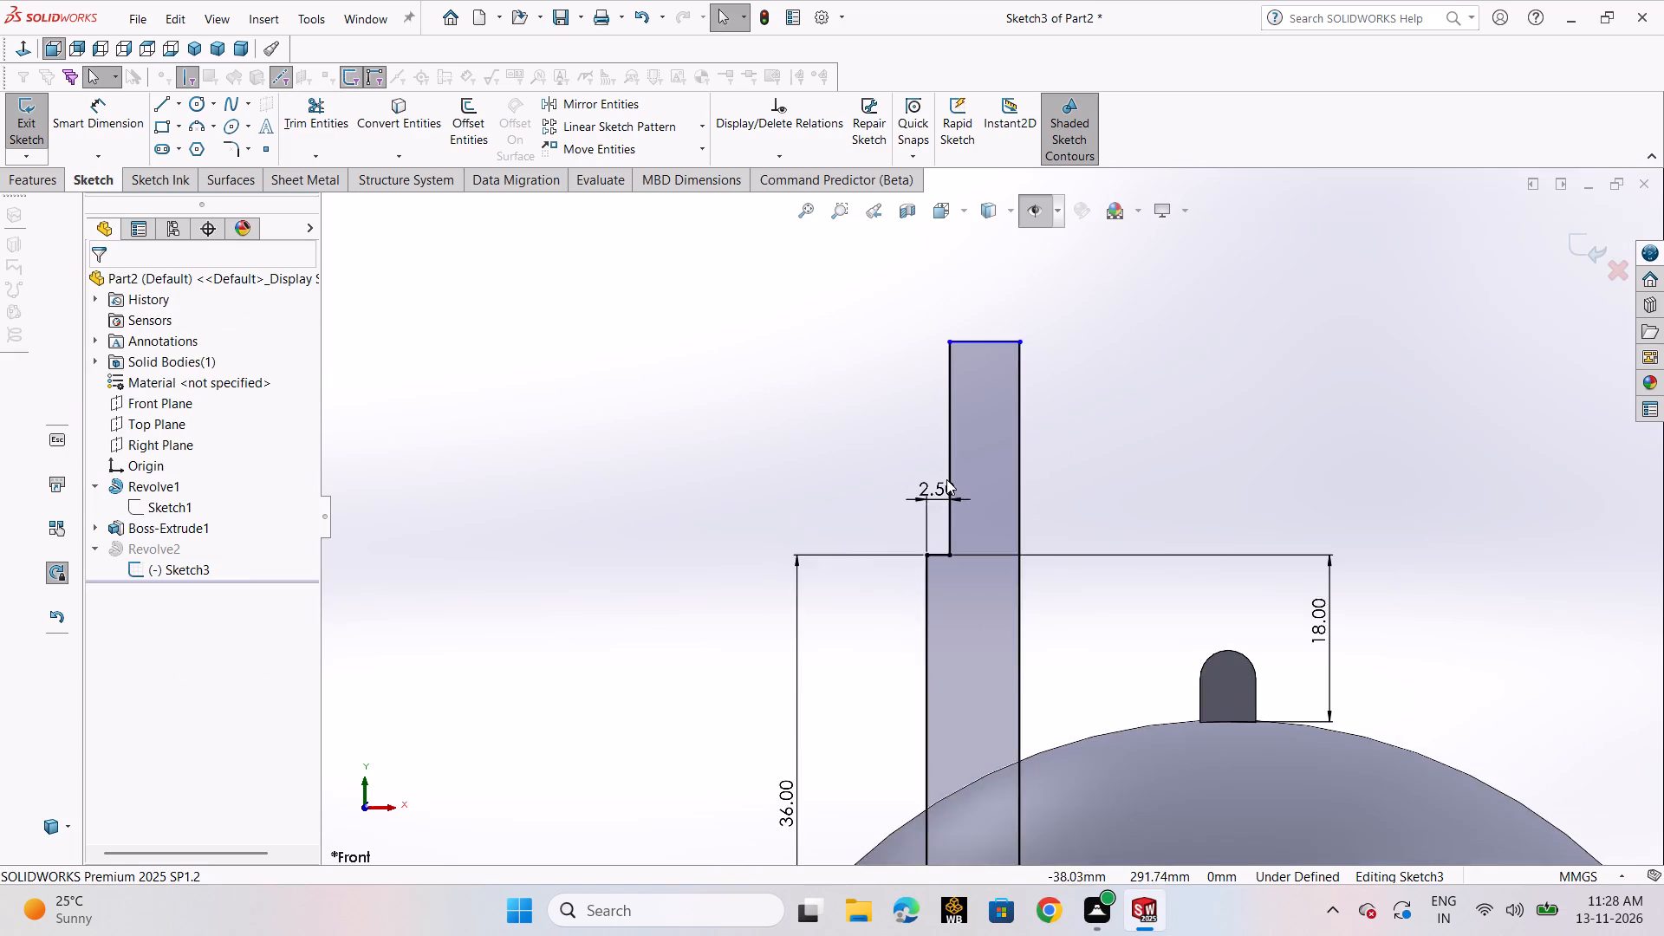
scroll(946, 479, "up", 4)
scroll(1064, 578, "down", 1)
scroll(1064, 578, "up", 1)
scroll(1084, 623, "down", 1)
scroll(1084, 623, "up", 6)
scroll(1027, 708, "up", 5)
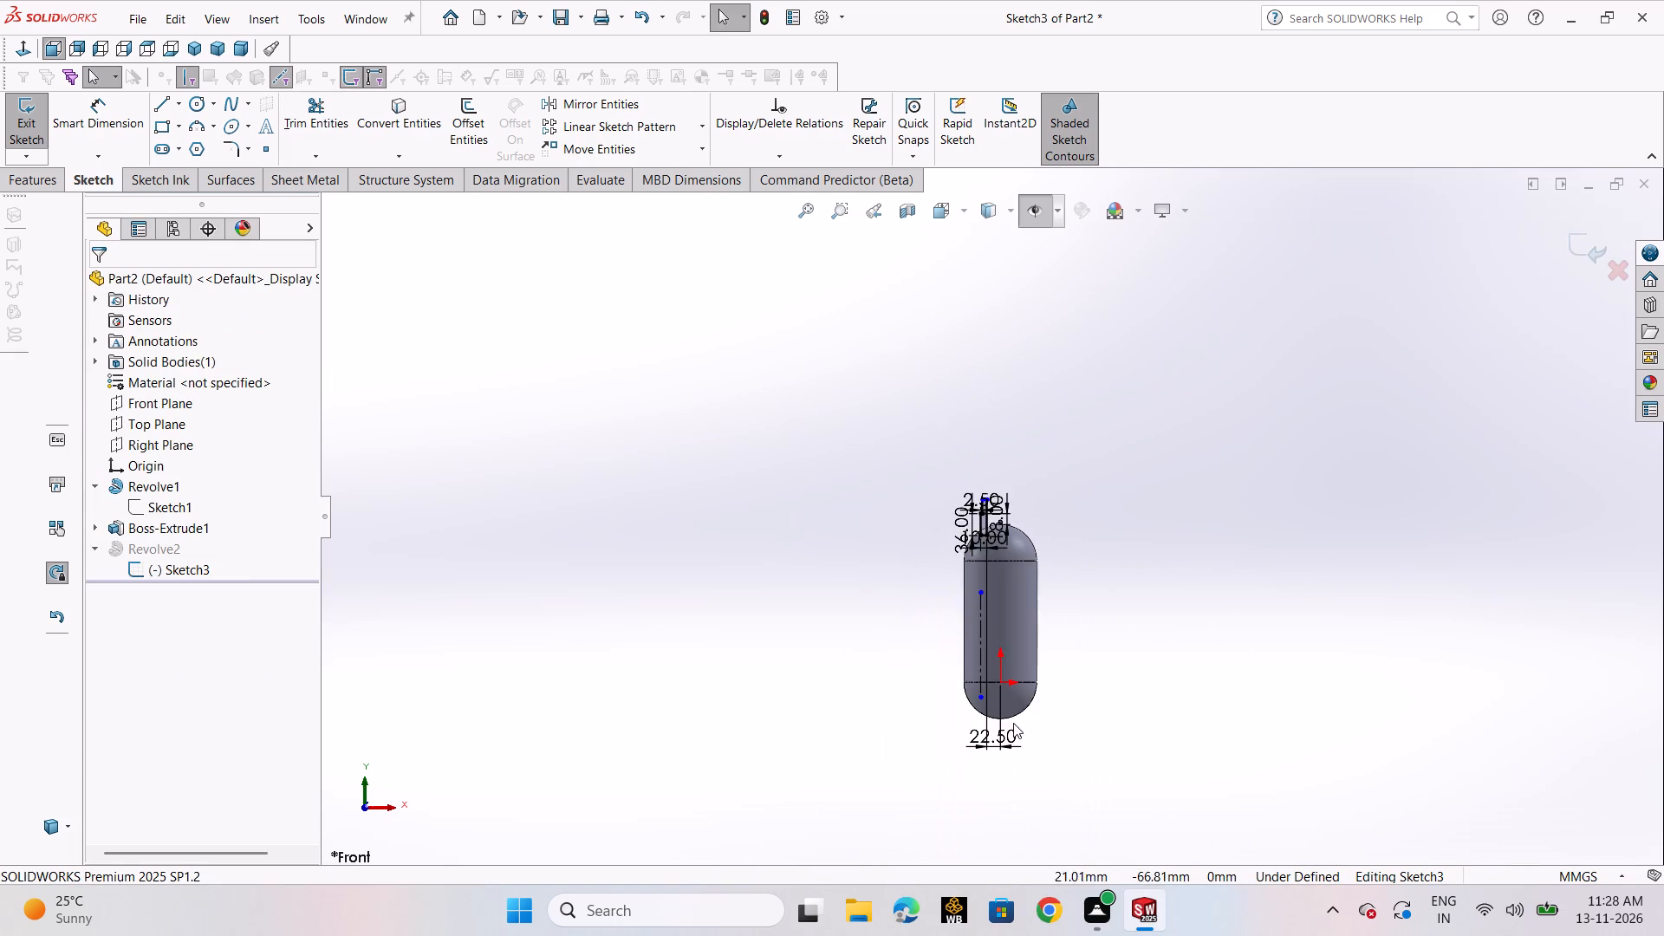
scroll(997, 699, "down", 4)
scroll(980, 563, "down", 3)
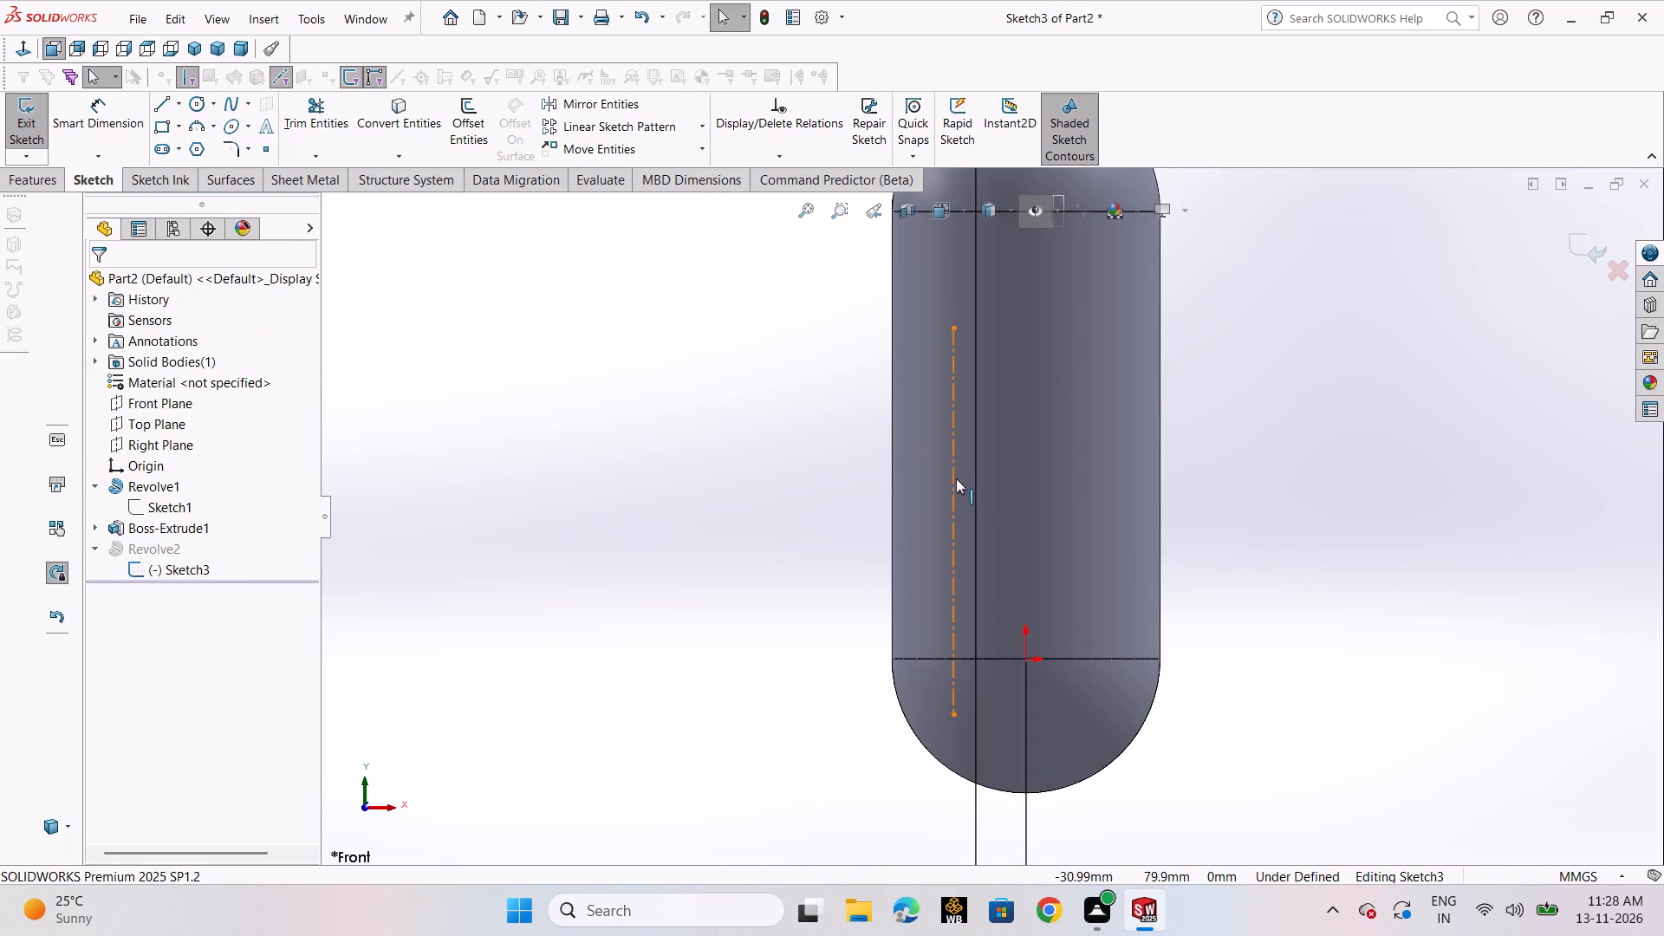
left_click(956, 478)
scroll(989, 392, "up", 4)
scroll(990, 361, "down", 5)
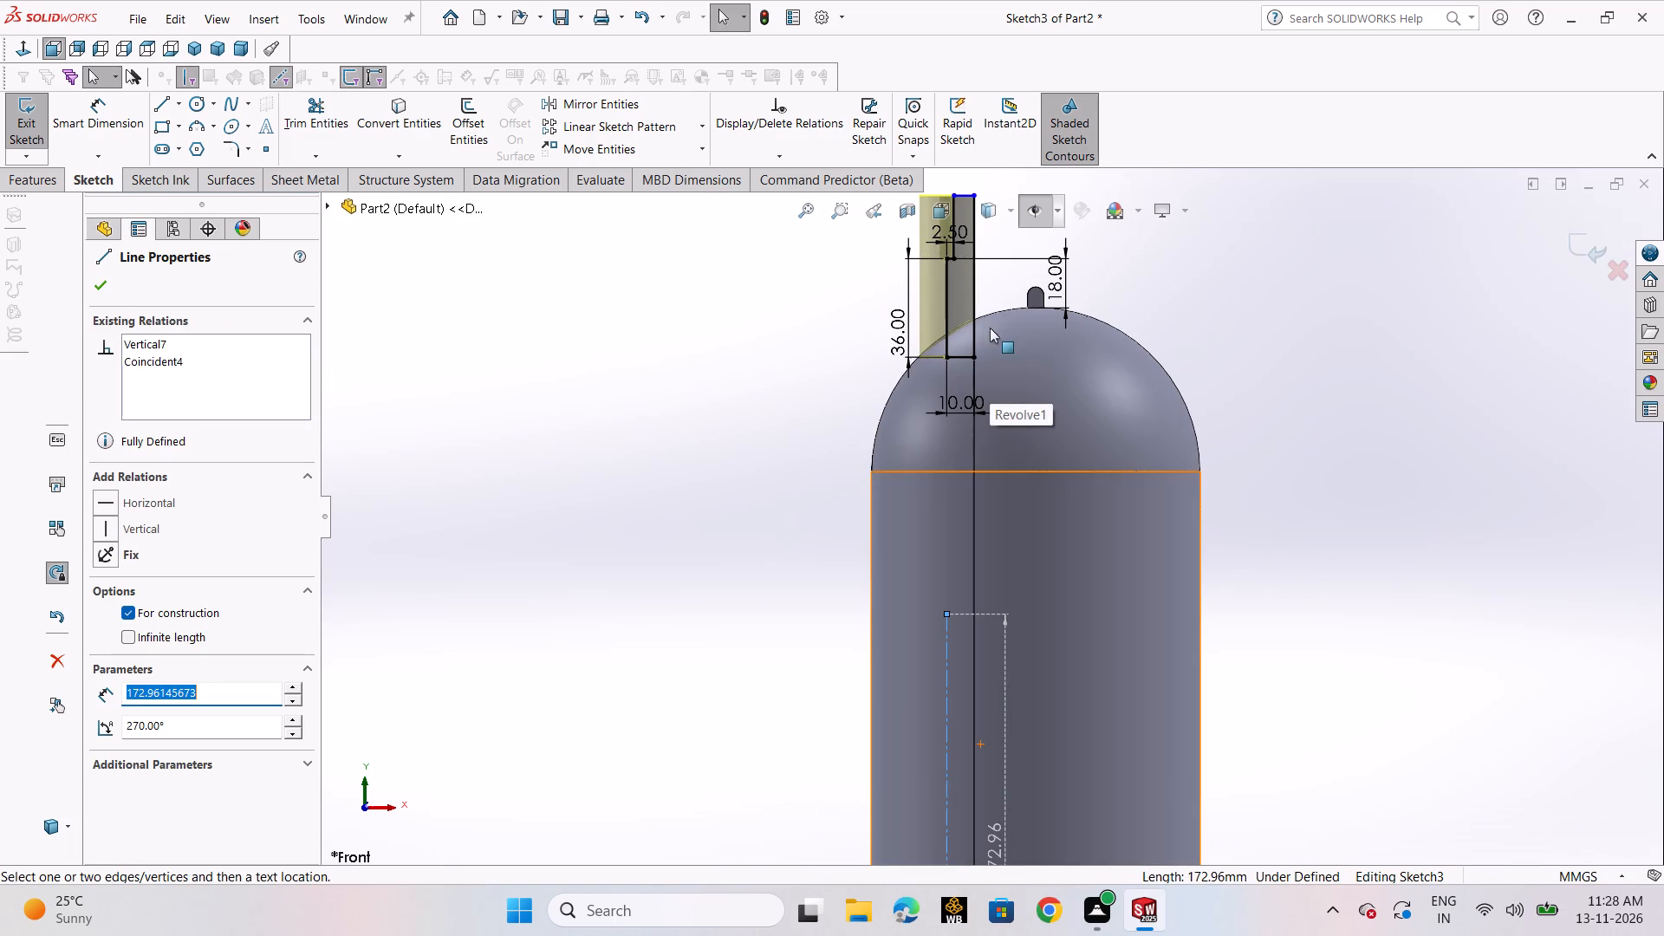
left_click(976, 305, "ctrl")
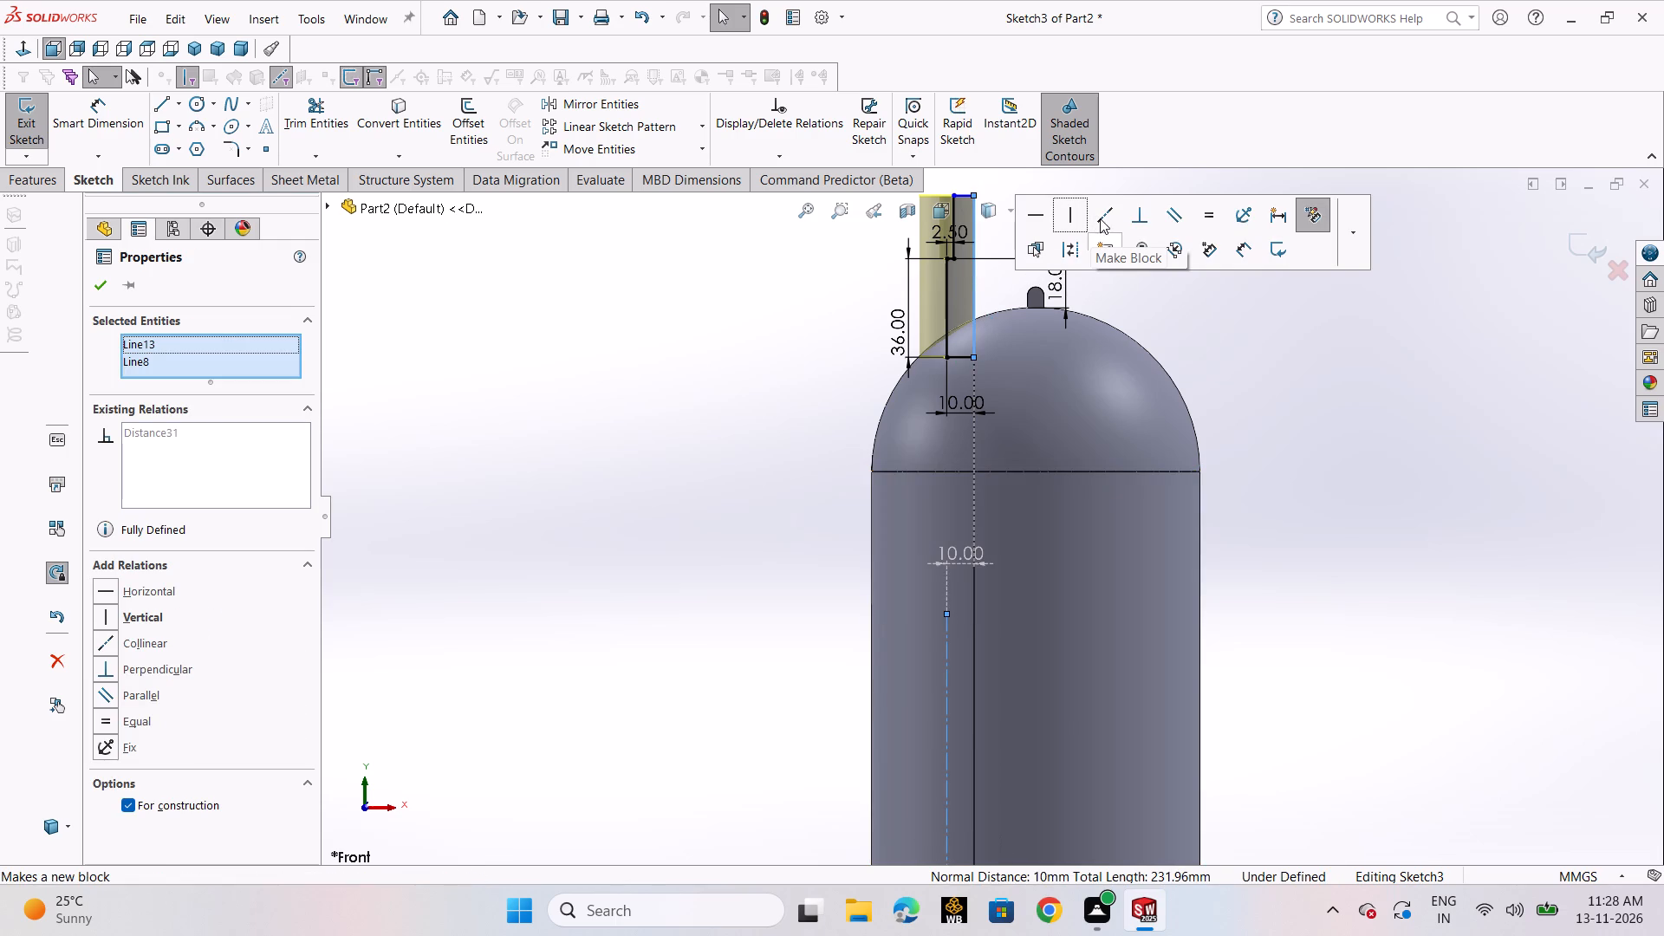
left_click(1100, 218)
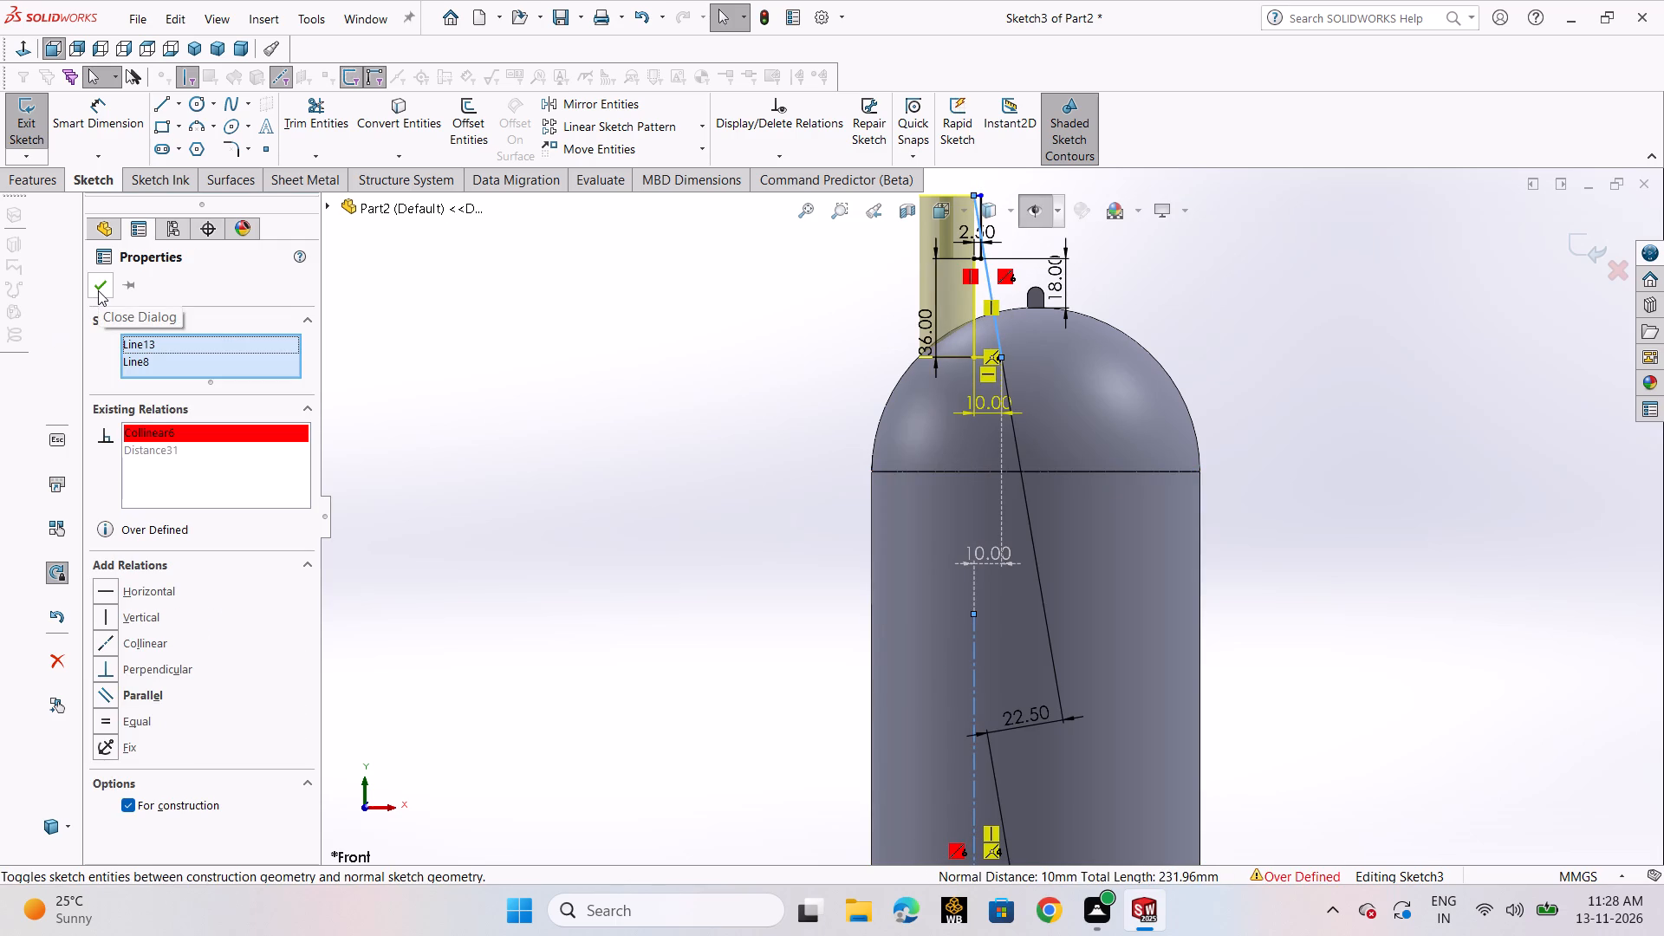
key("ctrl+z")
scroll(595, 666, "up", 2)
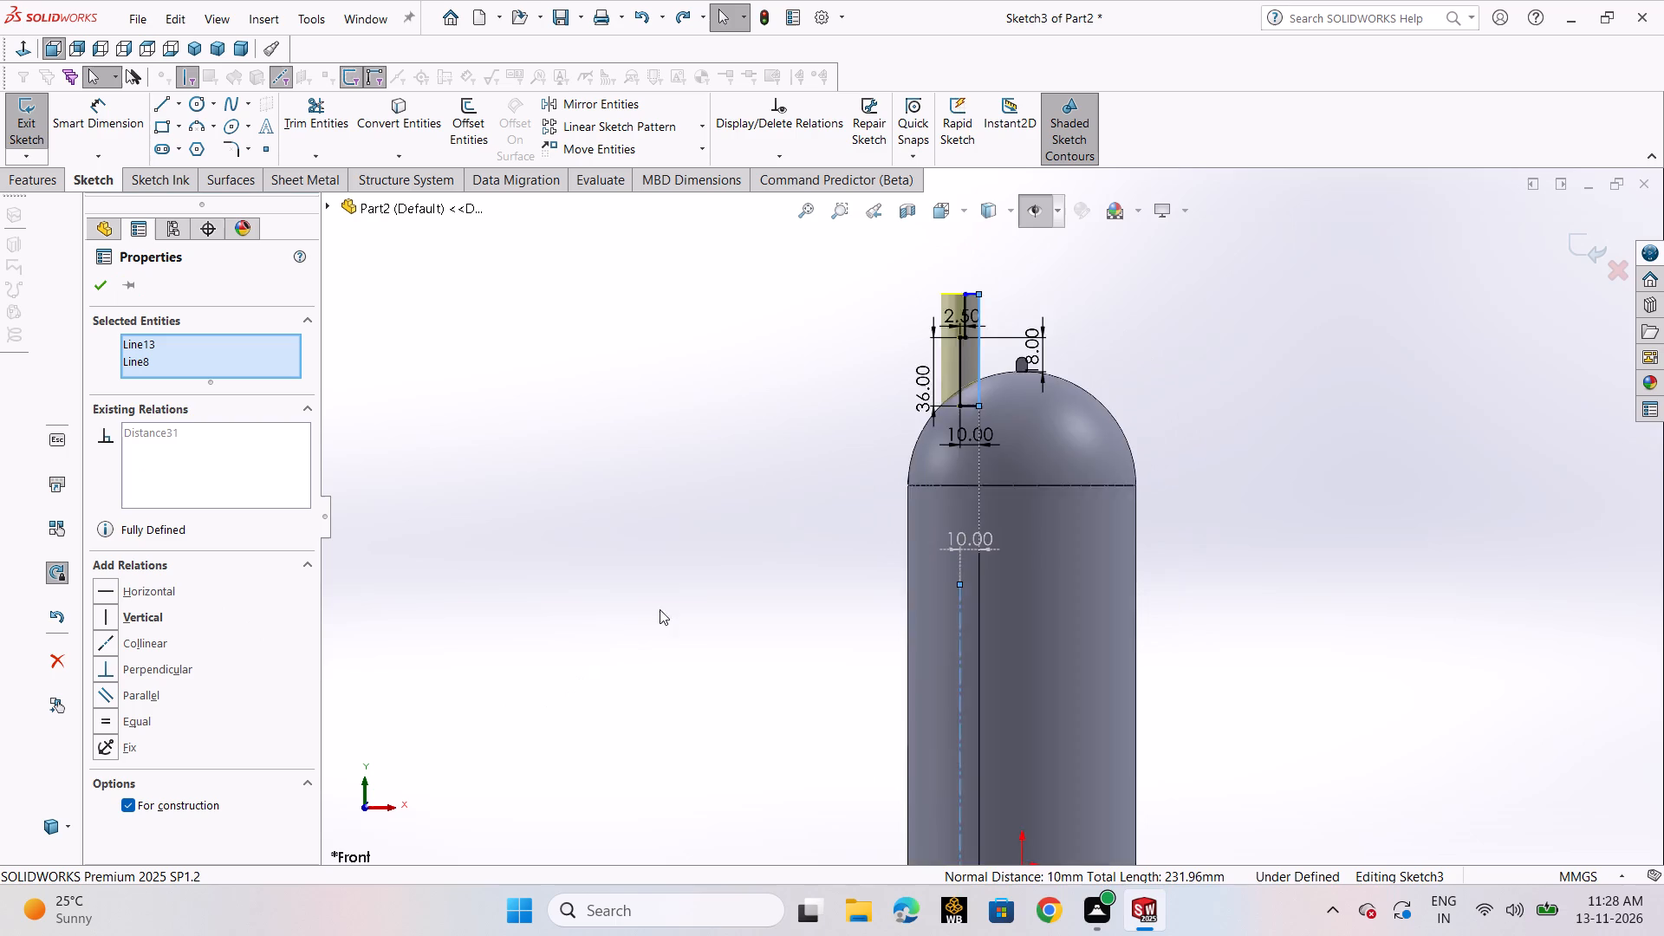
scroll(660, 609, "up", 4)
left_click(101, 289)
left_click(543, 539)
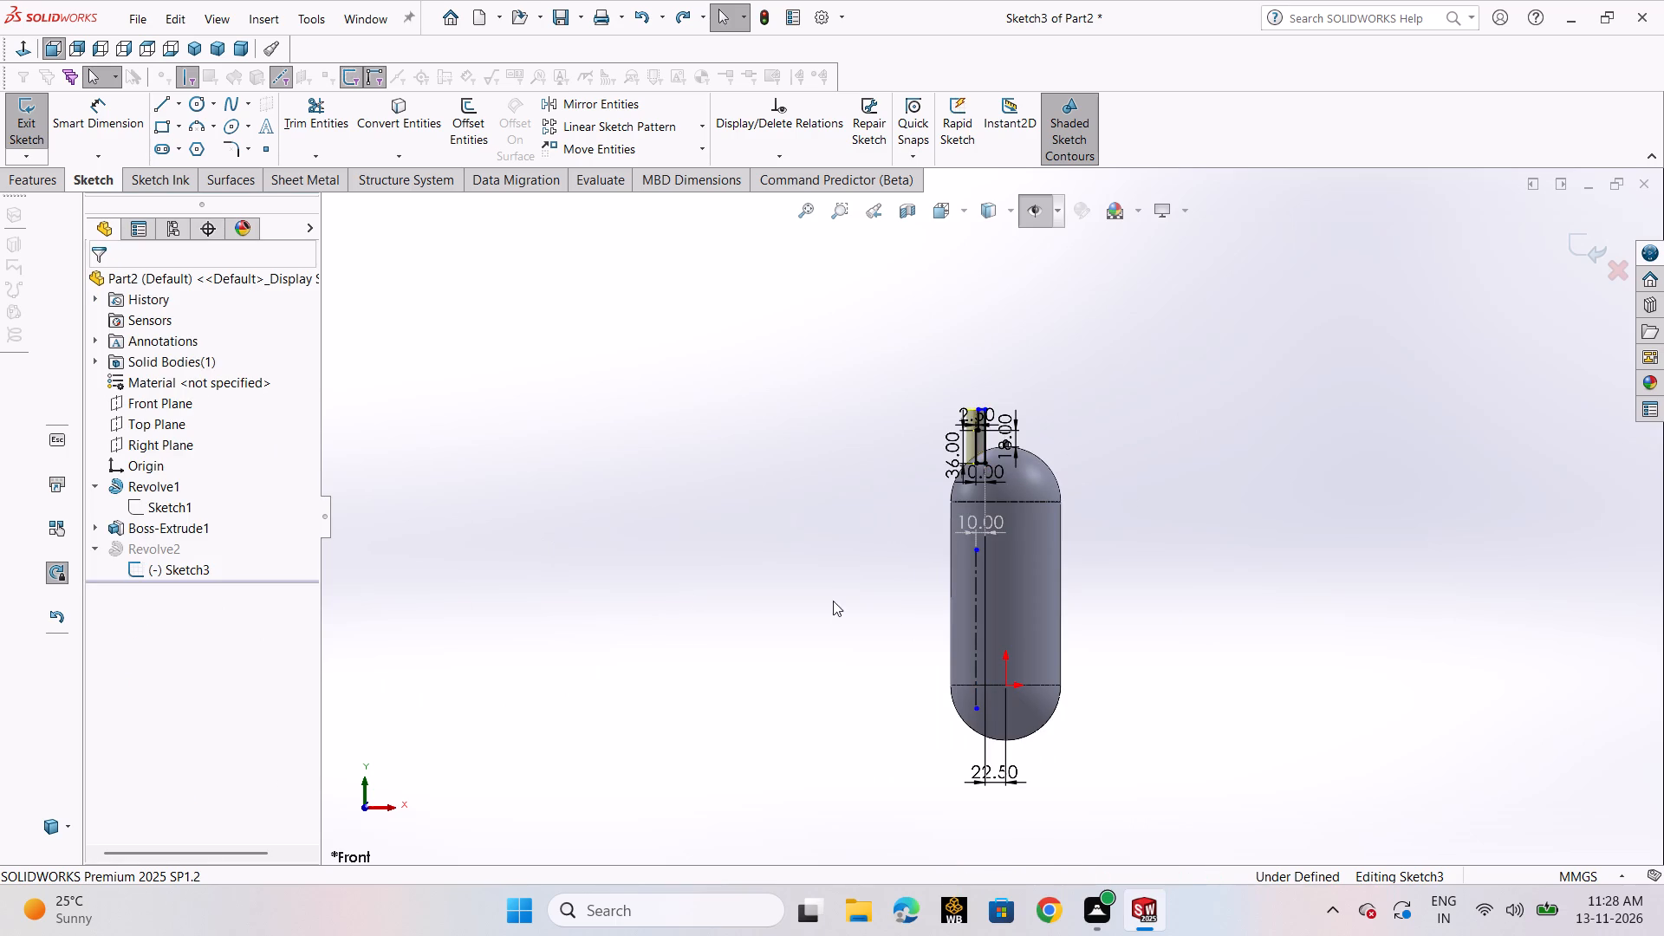
Delete the short vertical construction centerline offset from the stepped profile's axis.
left_click(975, 629)
key("Delete")
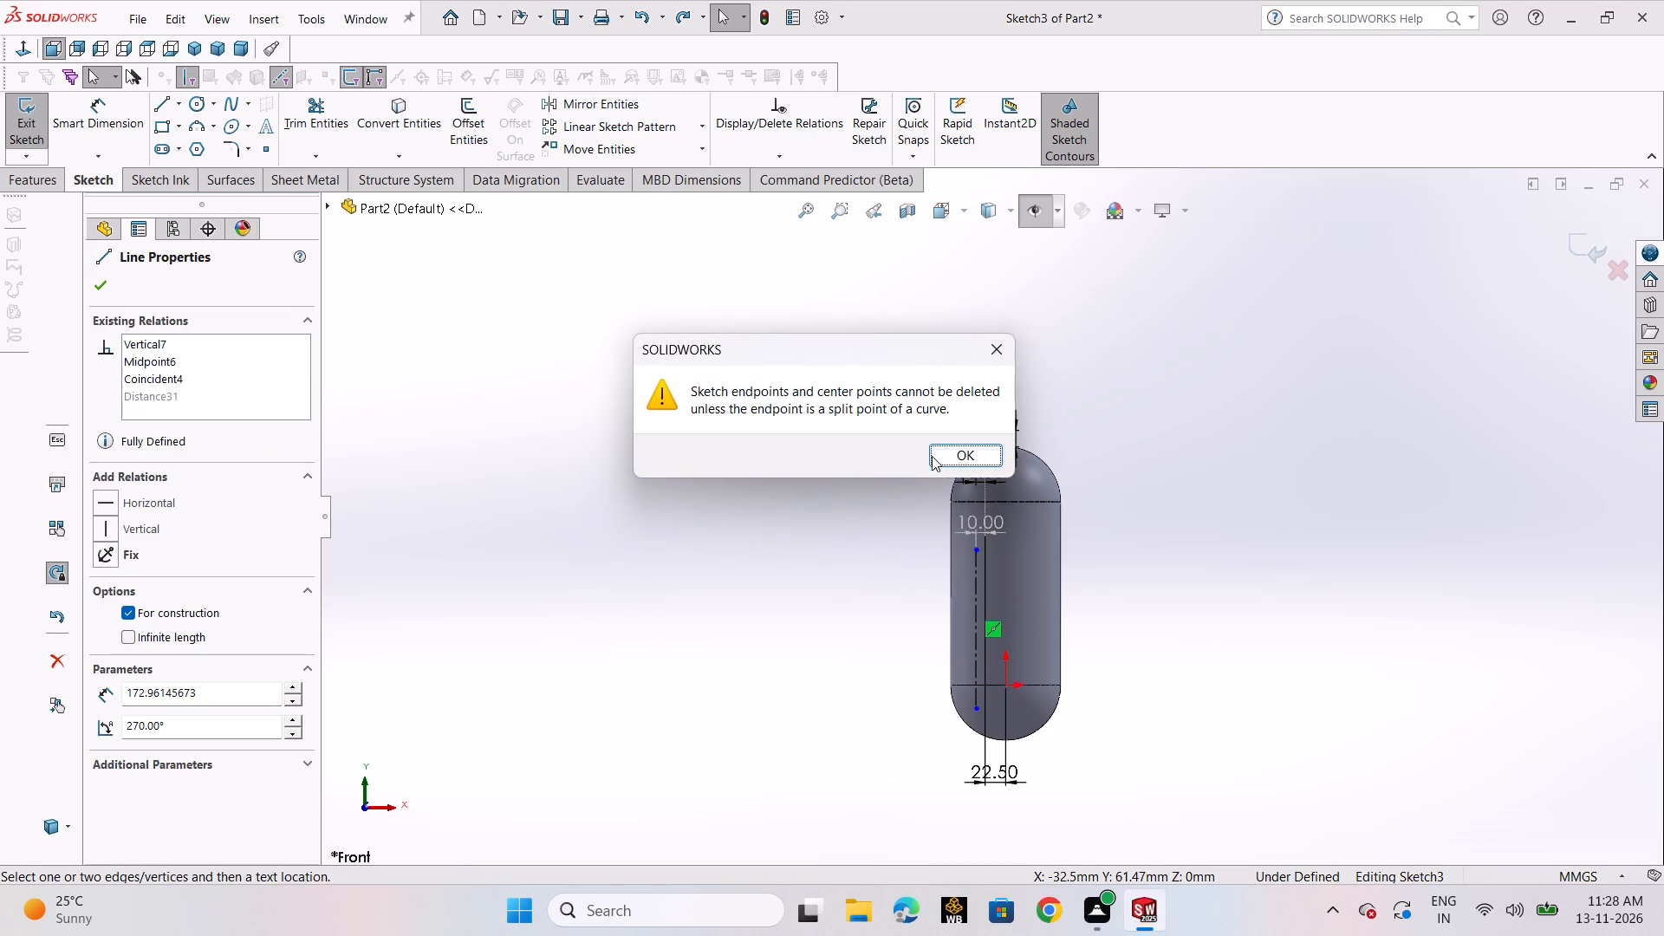
left_click(940, 451)
left_click(644, 504)
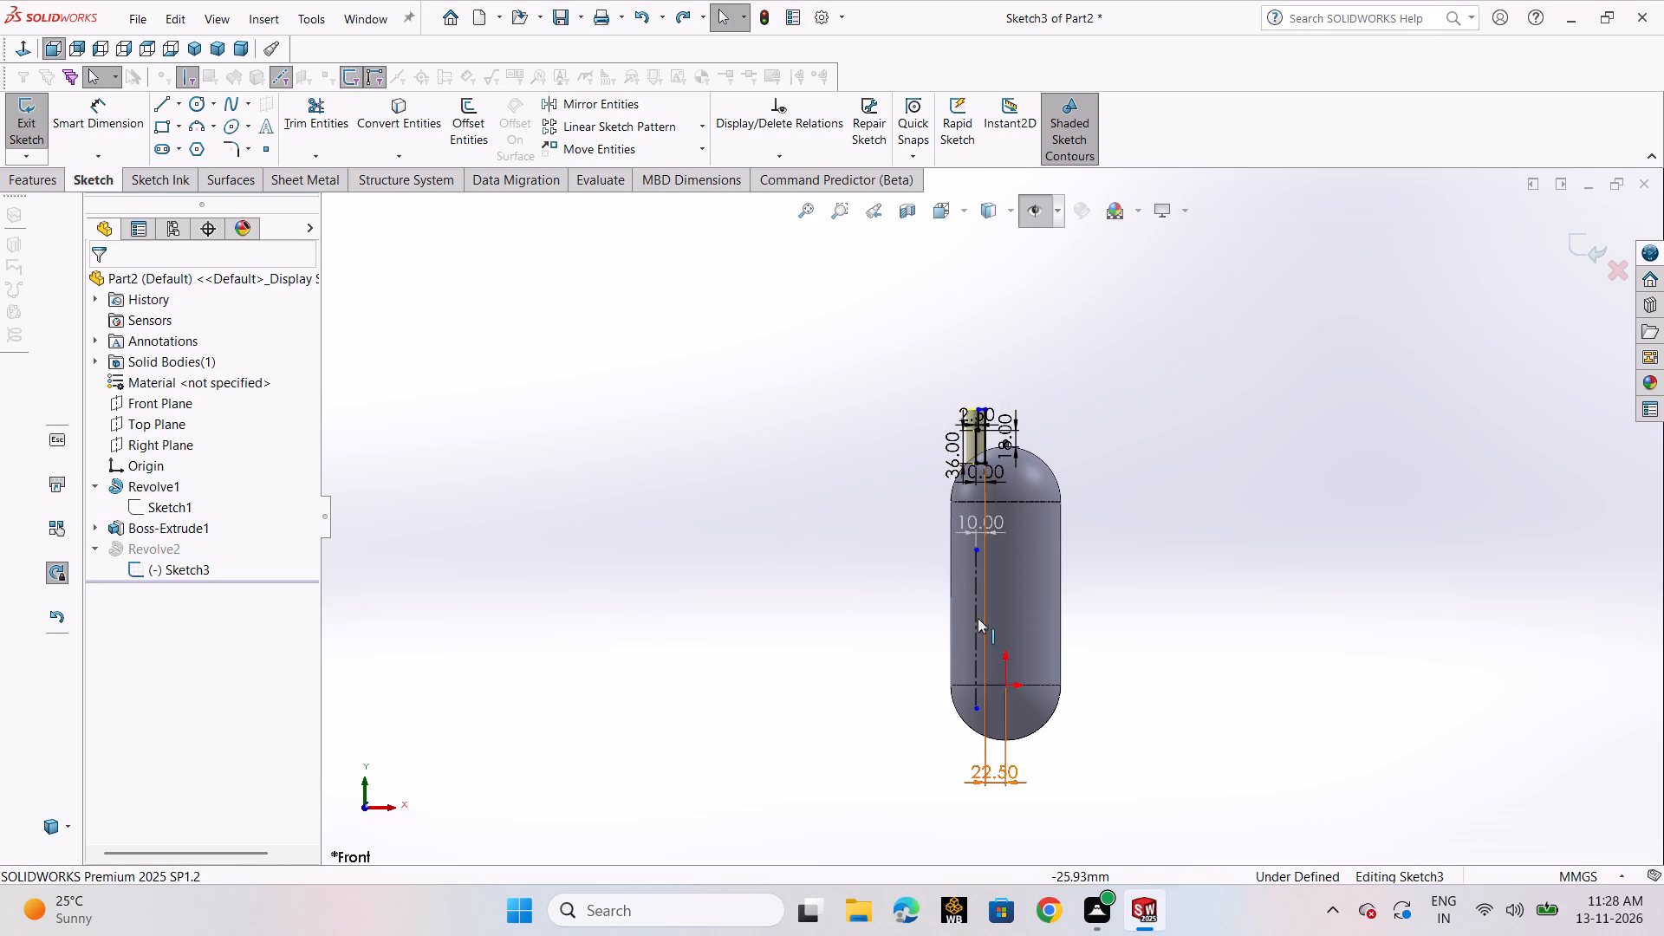
left_click(972, 627)
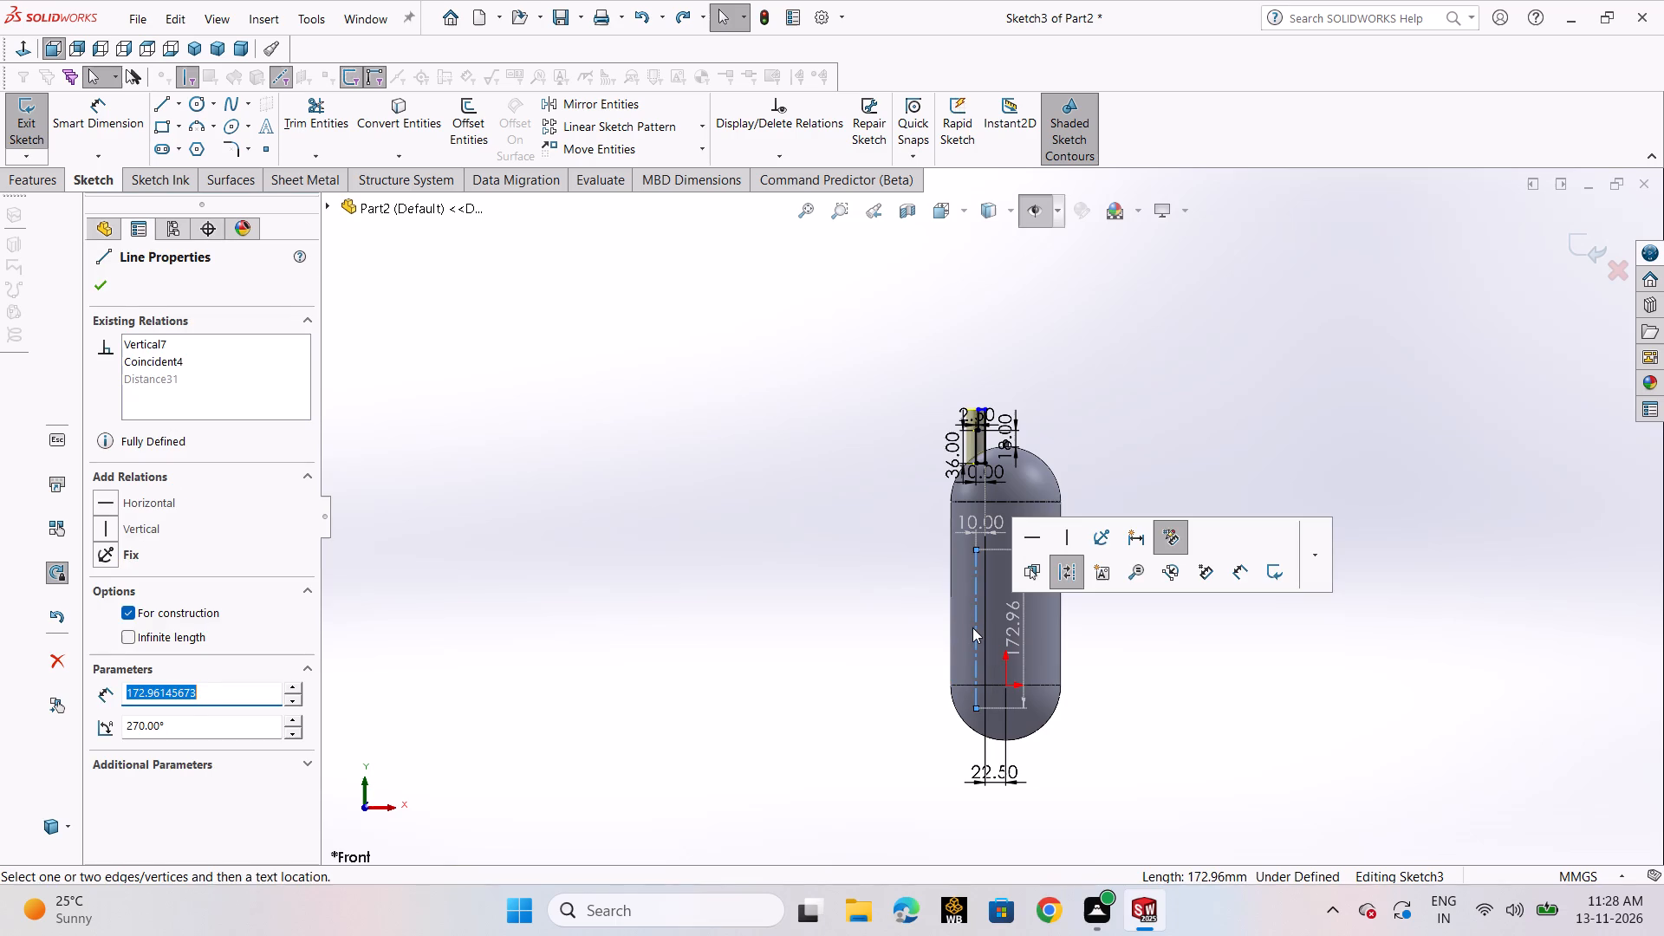
key("Delete")
left_click(729, 460)
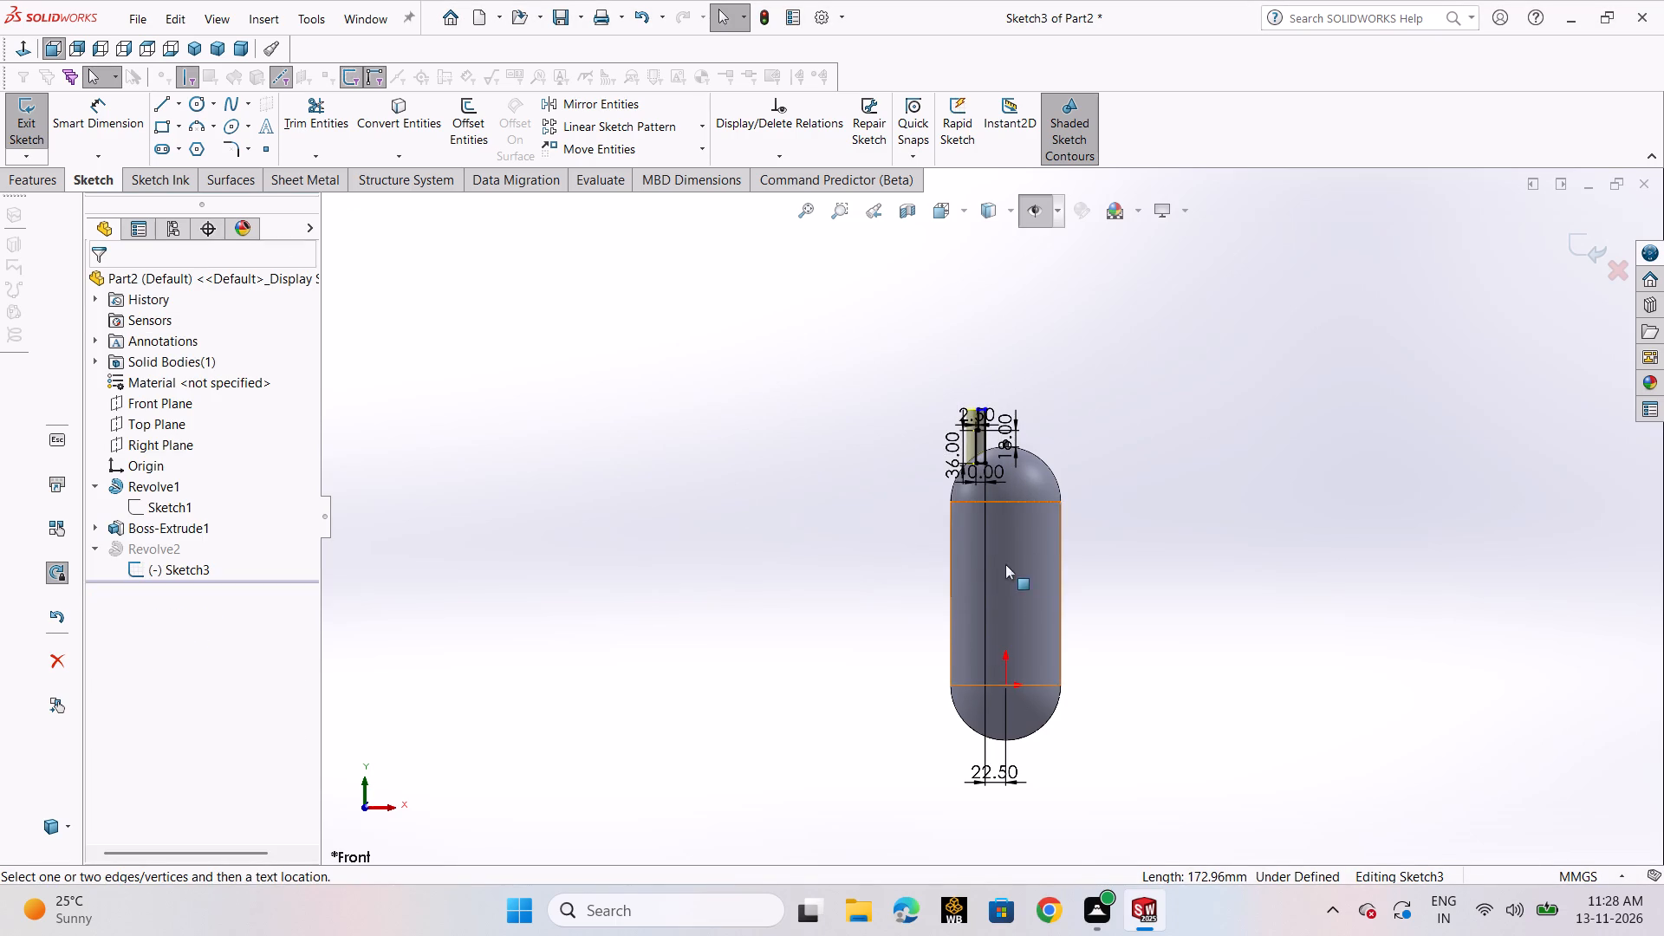
left_click(1141, 474)
Draw a vertical construction centerline along the stepped profile's axis, from above the profile to below the capsule, and exit the sketch.
scroll(1099, 410, "down", 3)
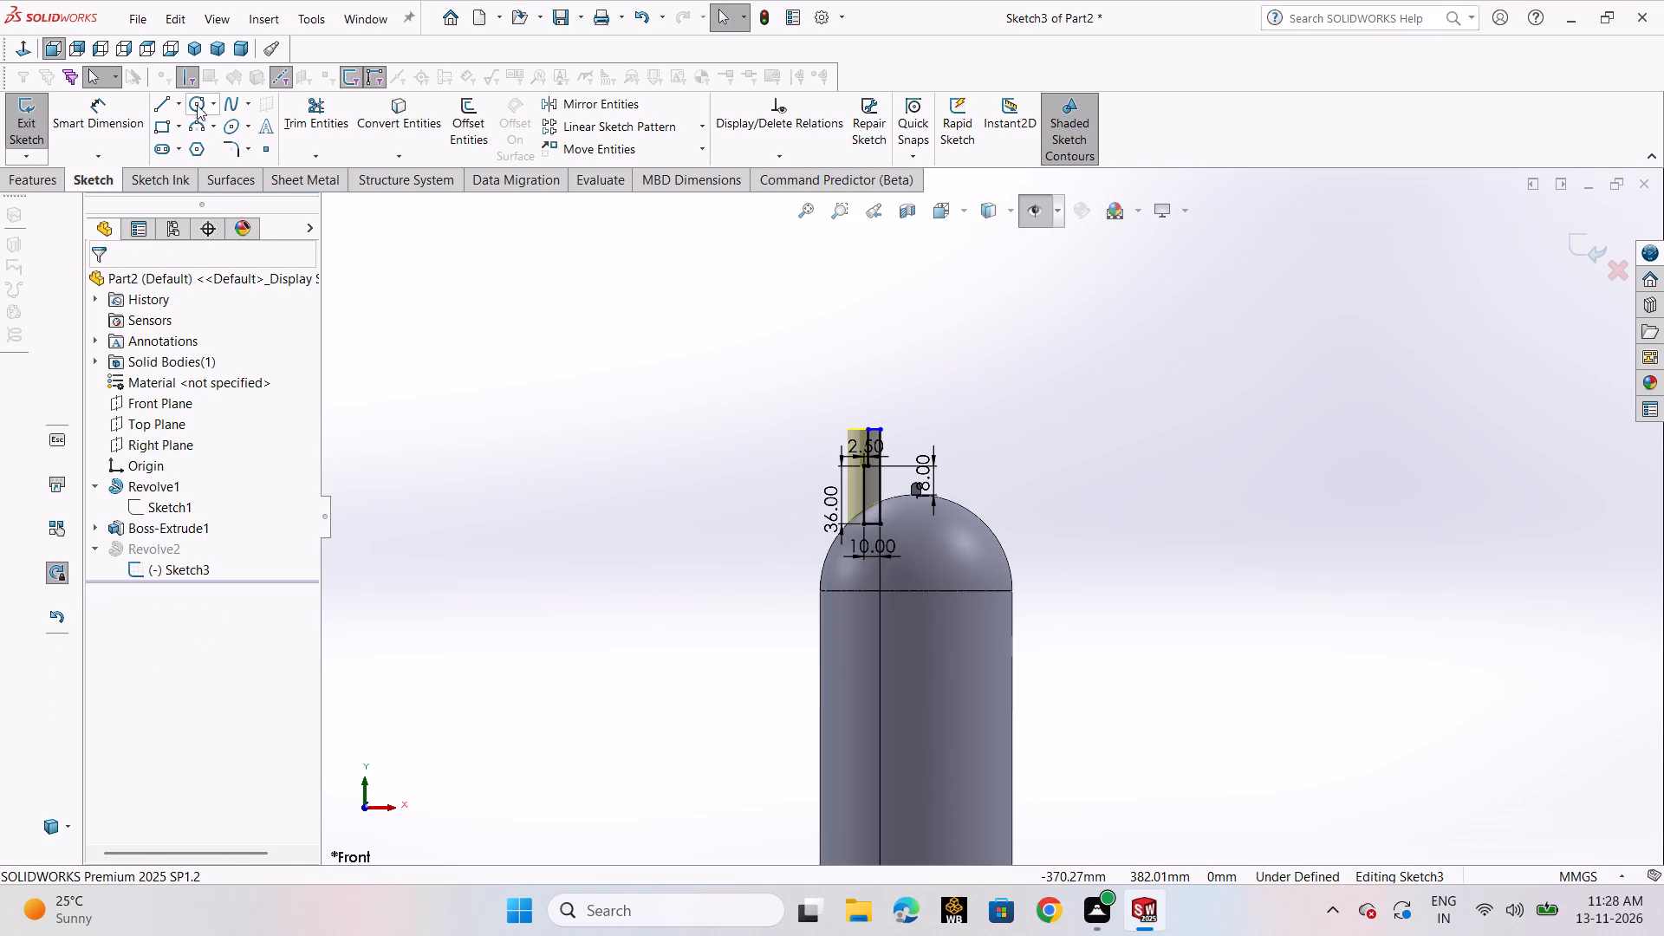
left_click(177, 101)
left_click(181, 104)
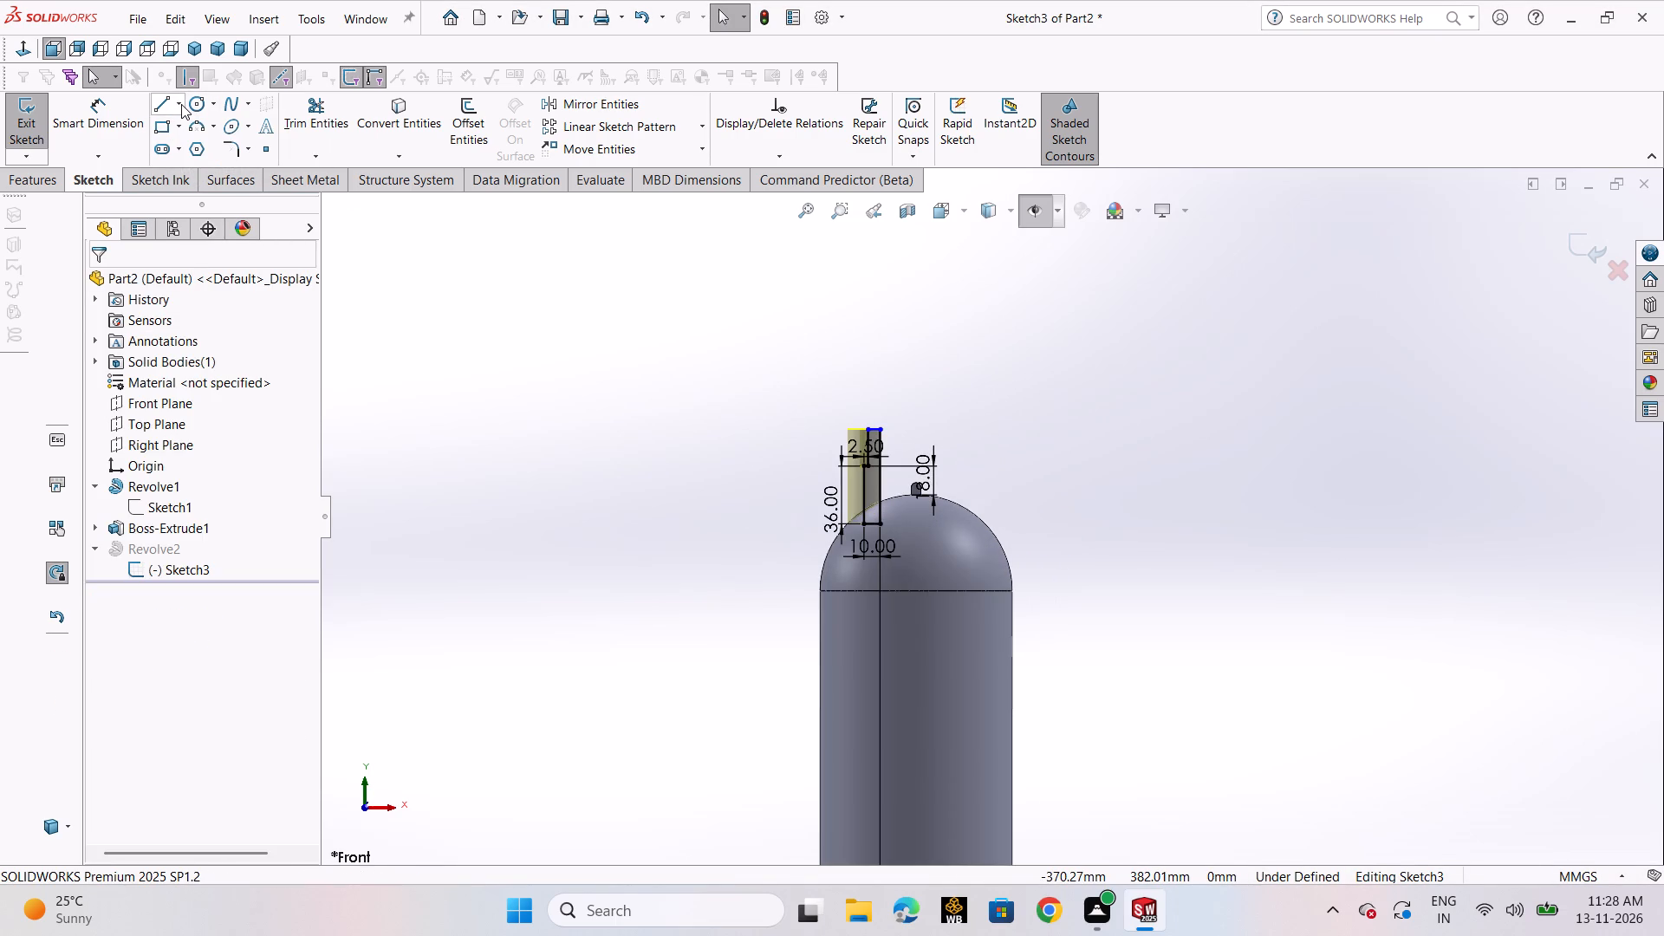
left_click(181, 106)
left_click(187, 146)
scroll(910, 616, "up", 2)
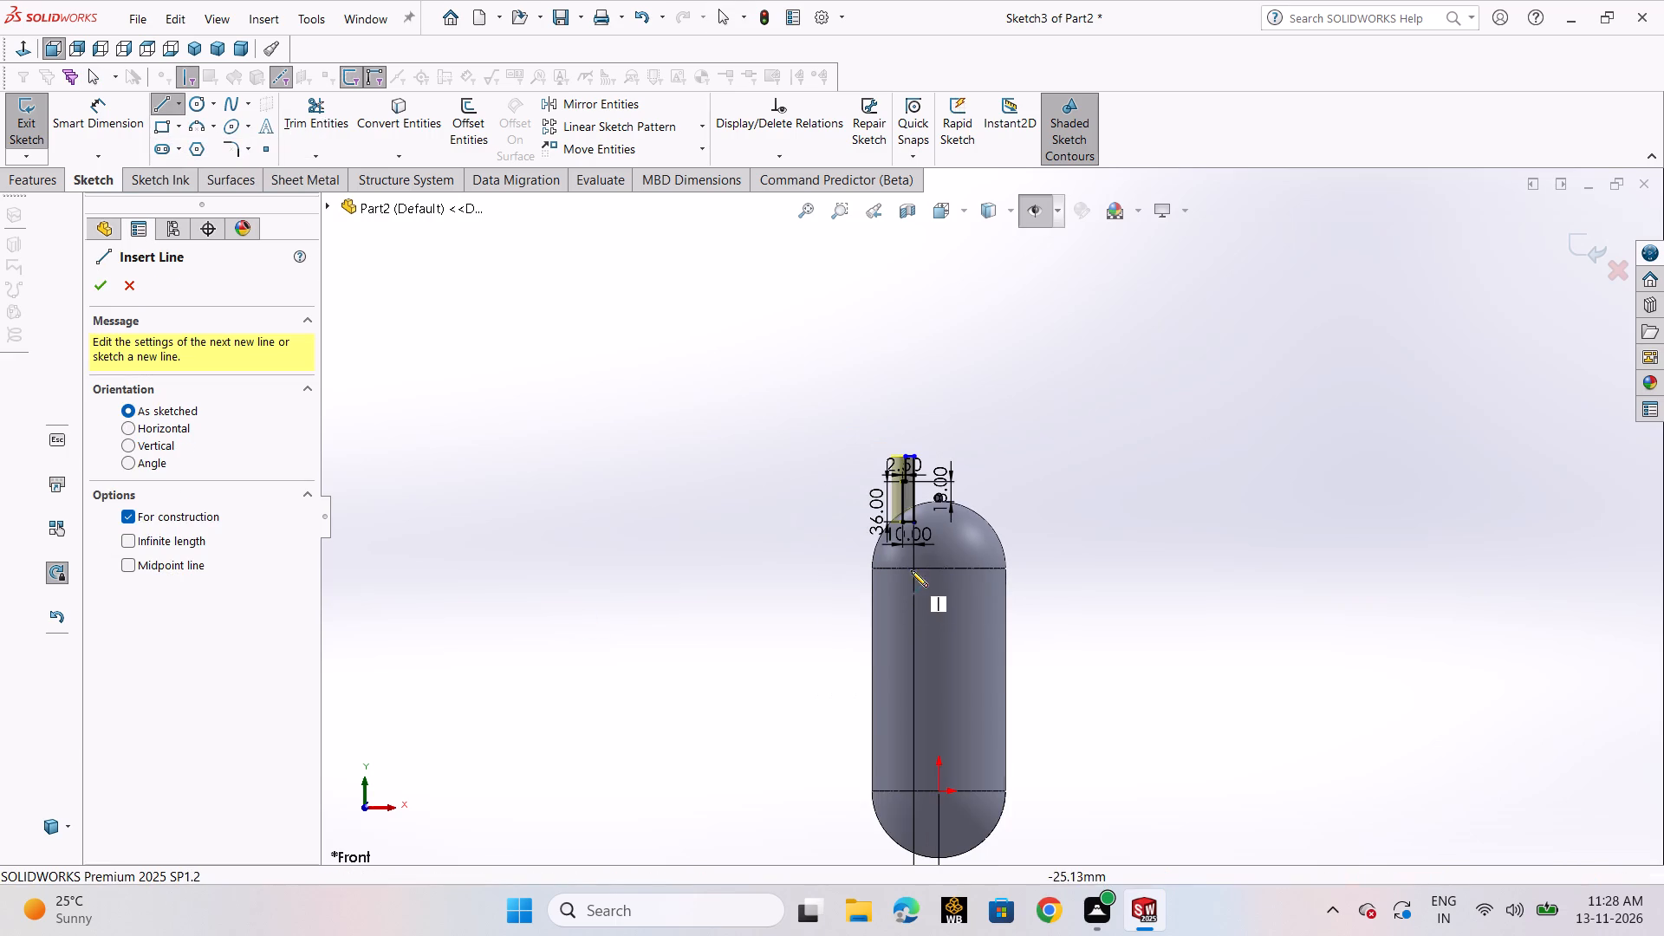
left_click(911, 408)
scroll(922, 845, "up", 2)
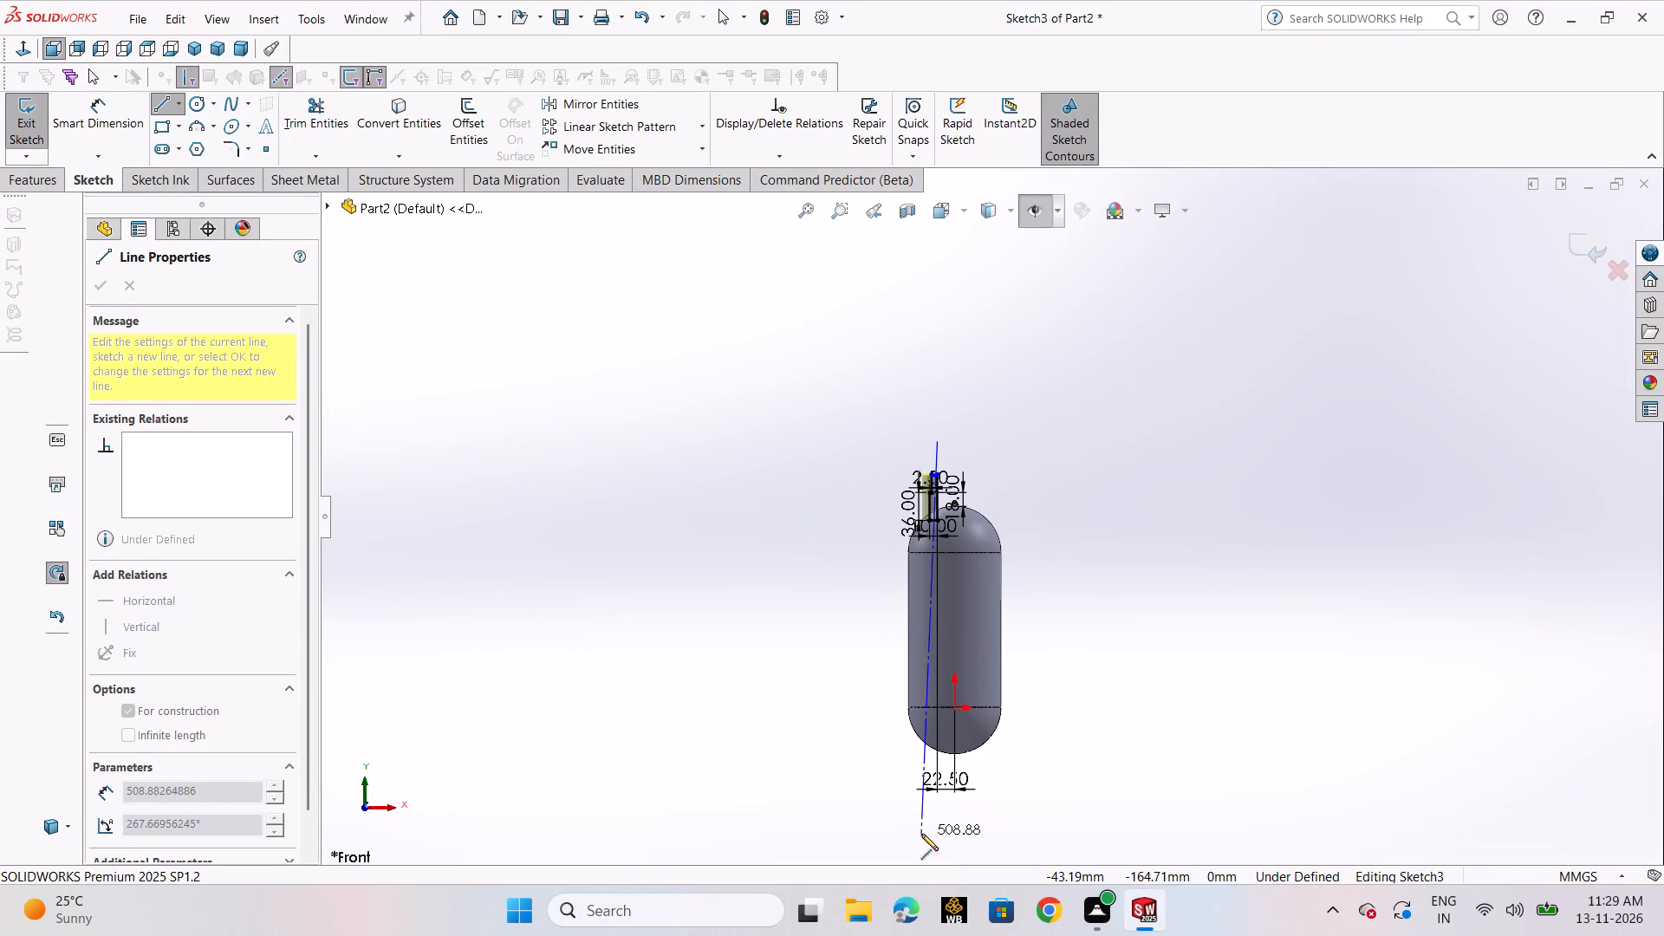
left_click(939, 810)
right_click(939, 809)
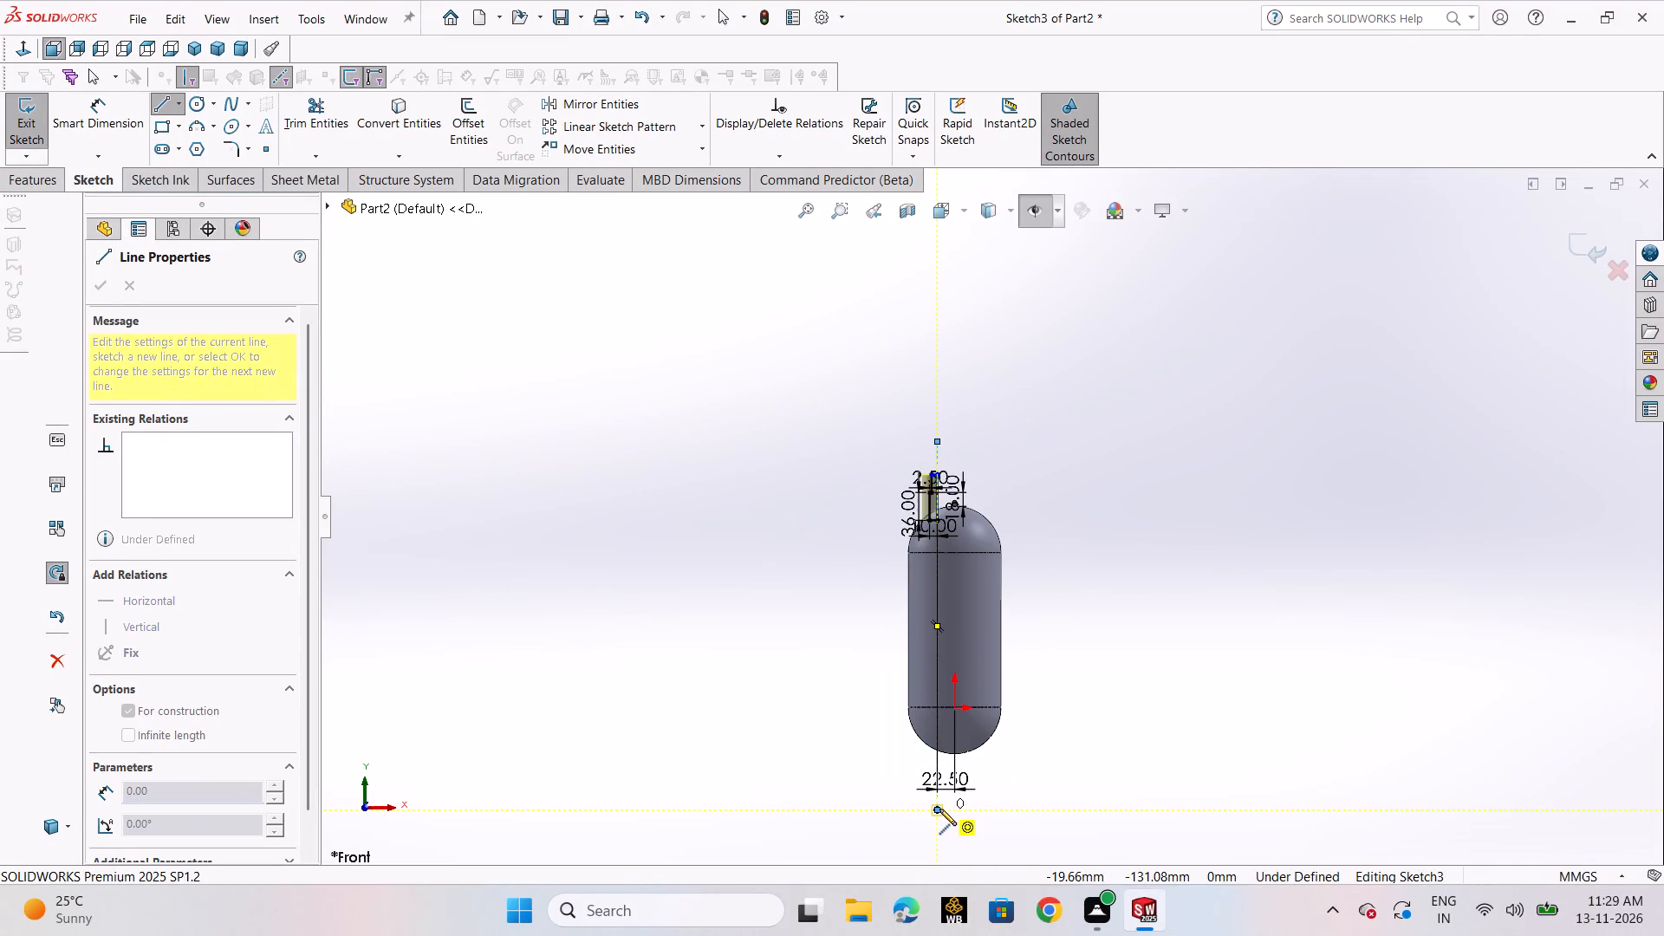
left_click(976, 709)
scroll(1016, 306, "down", 3)
scroll(972, 569, "down", 2)
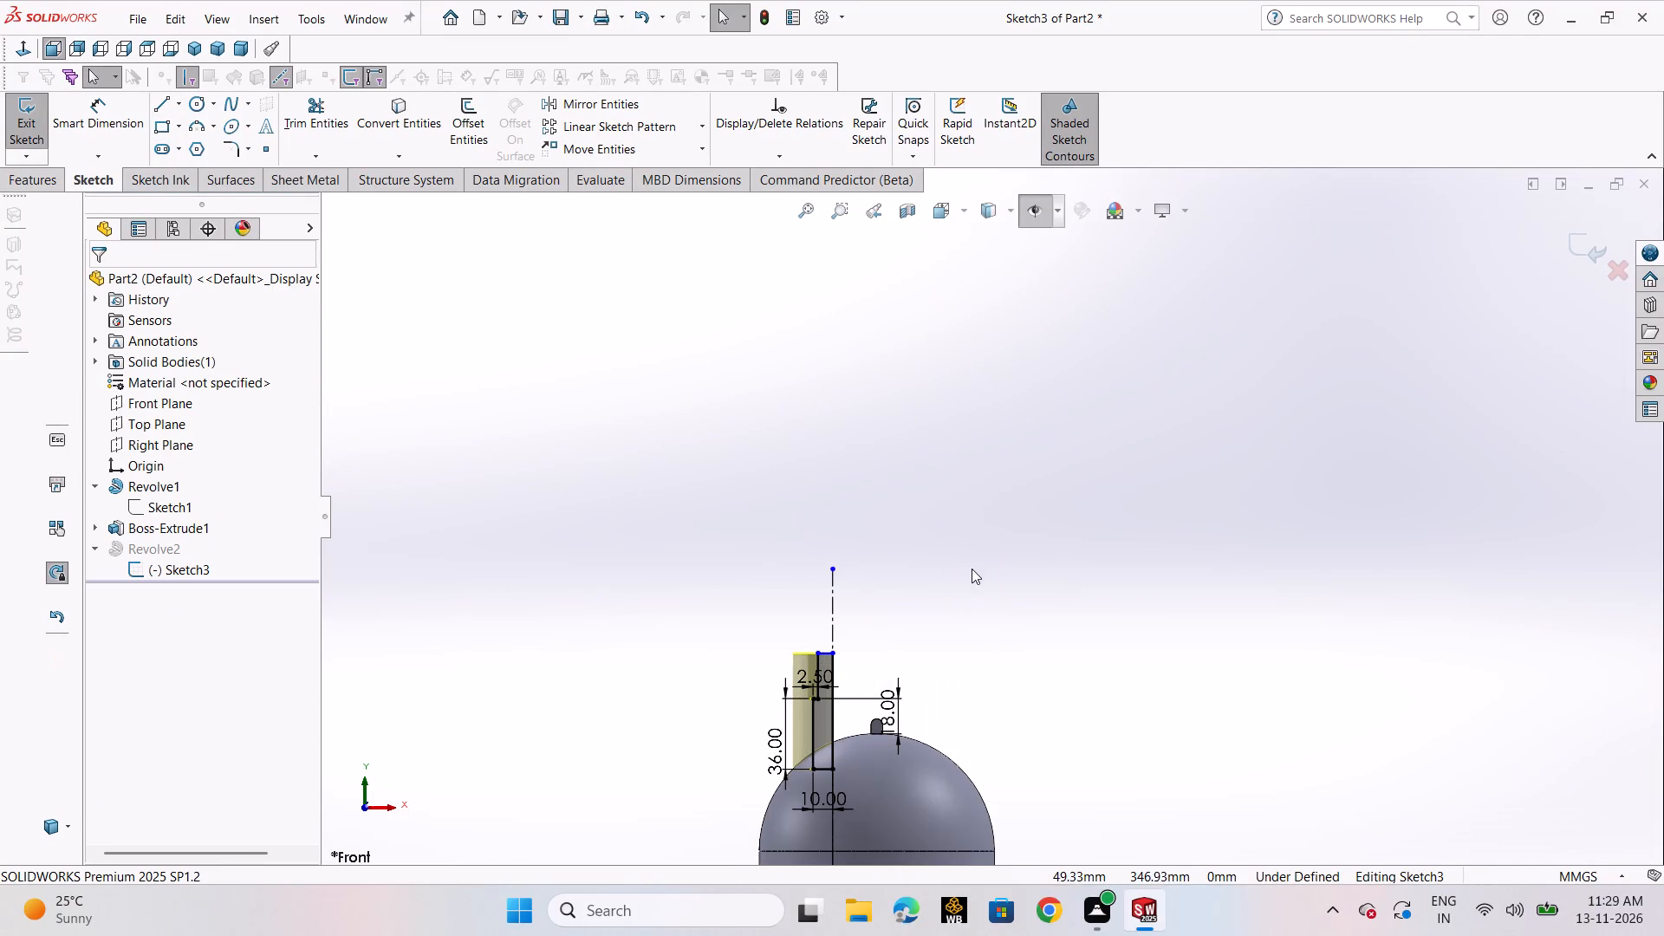
scroll(905, 712, "up", 2)
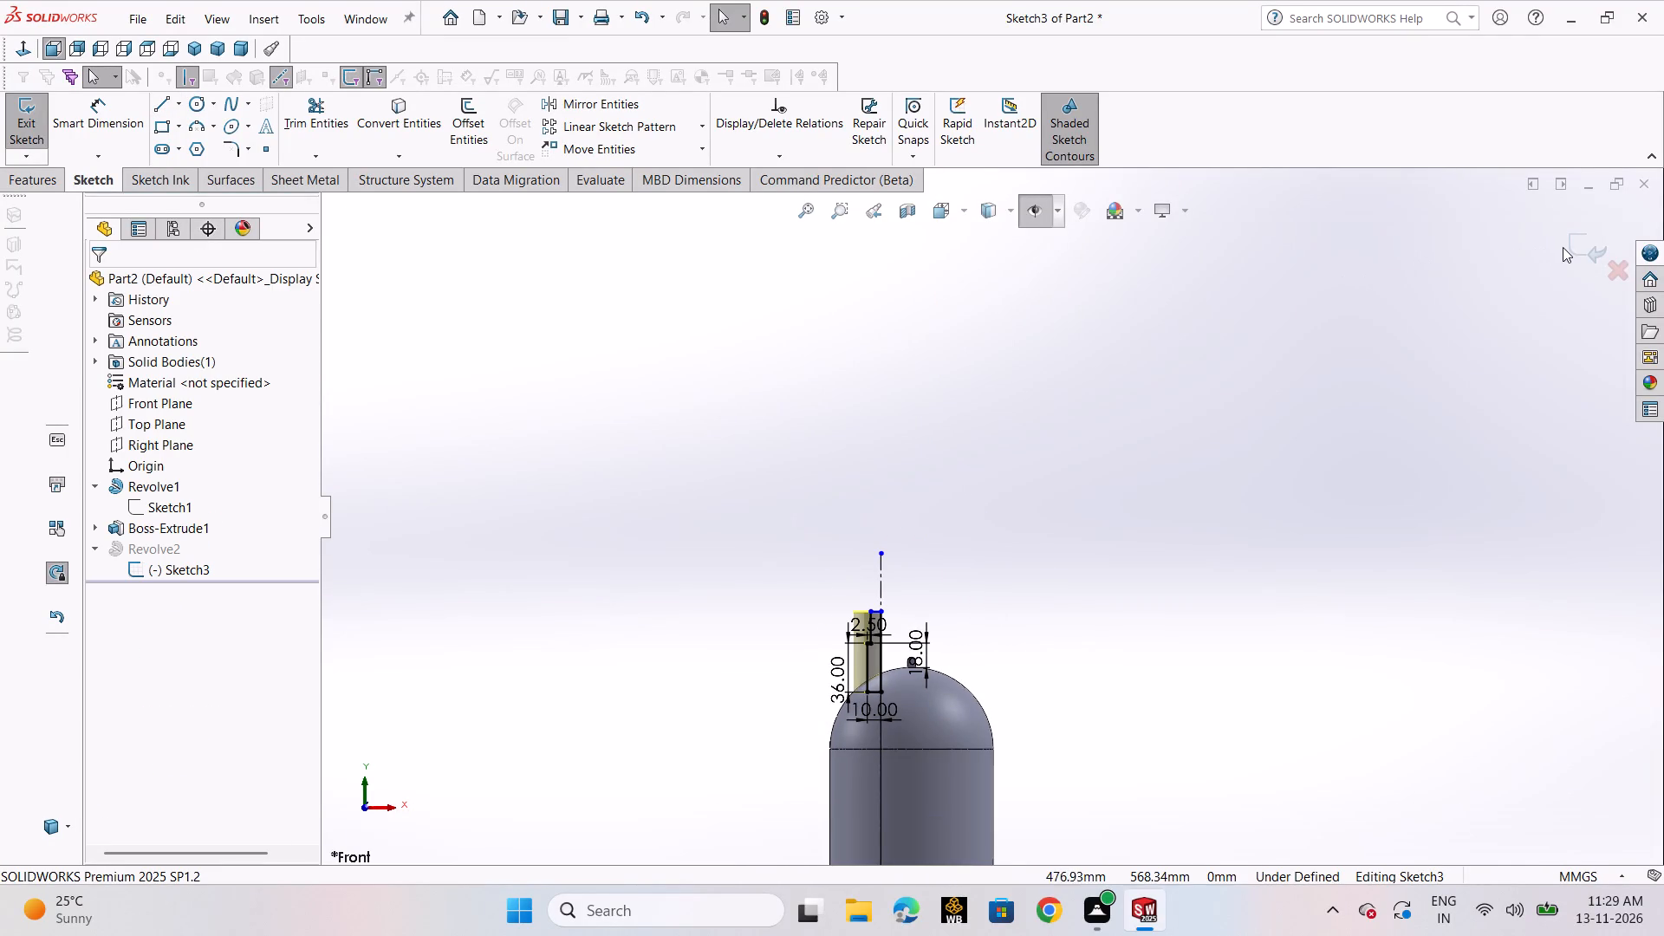
left_click(1576, 247)
Fillet the edge where the stepped cylinder meets the capsule's dome with a 3 mm radius.
scroll(994, 598, "up", 4)
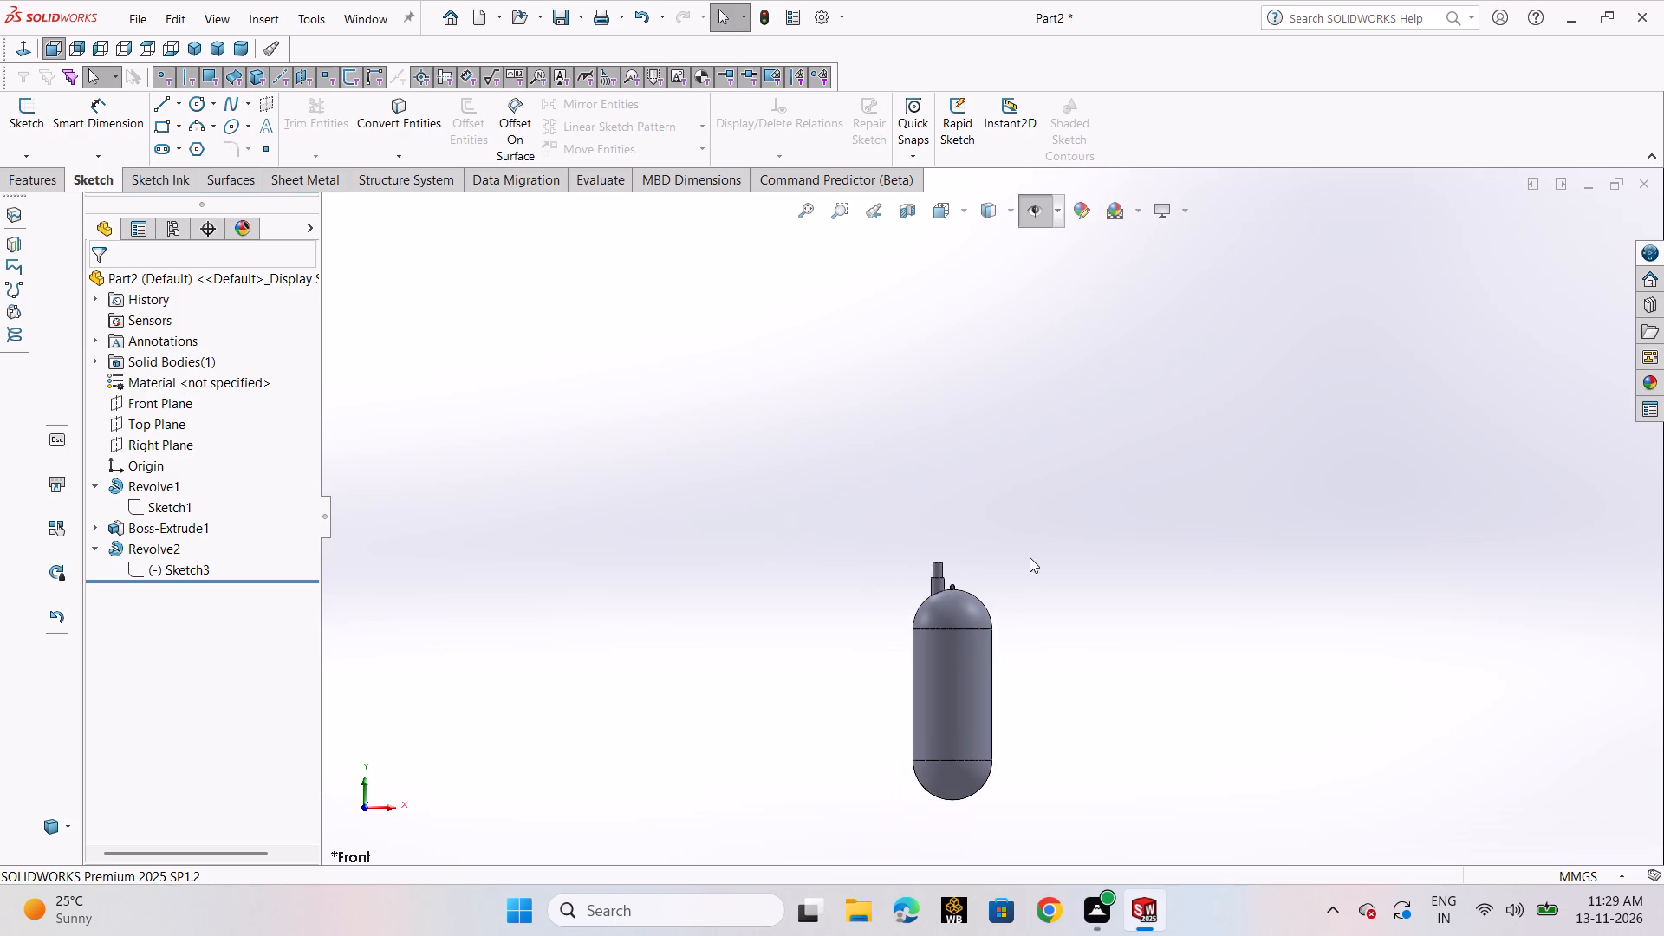
middle_click_drag(1030, 557, 1065, 631)
scroll(971, 594, "down", 4)
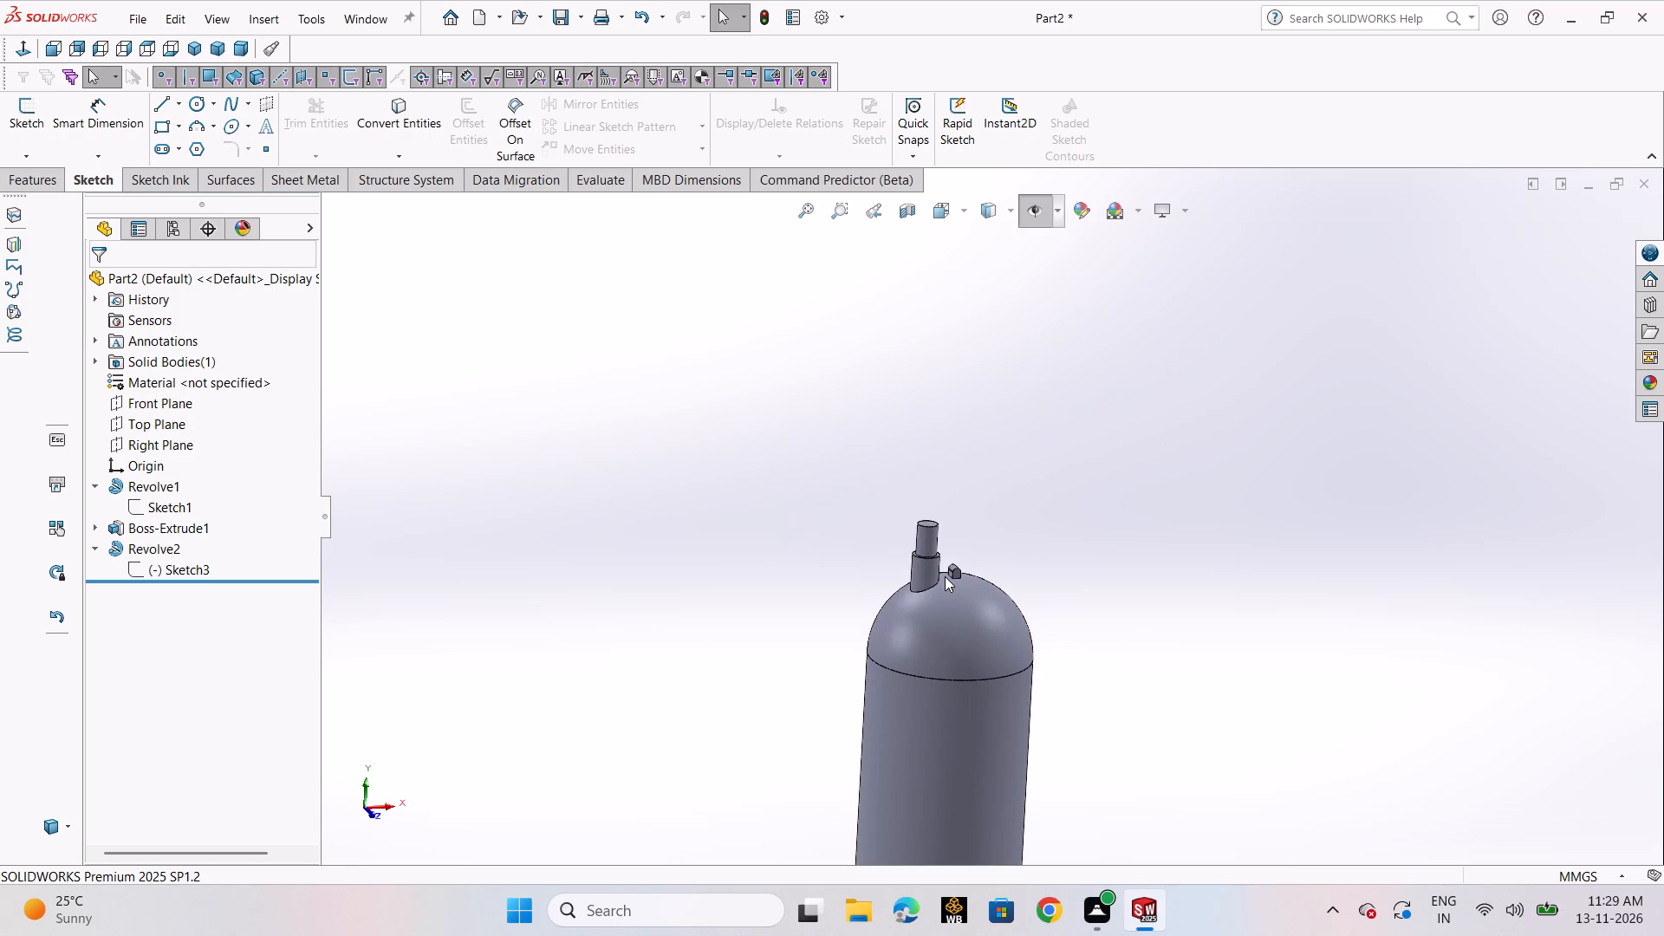
key("ctrl+7")
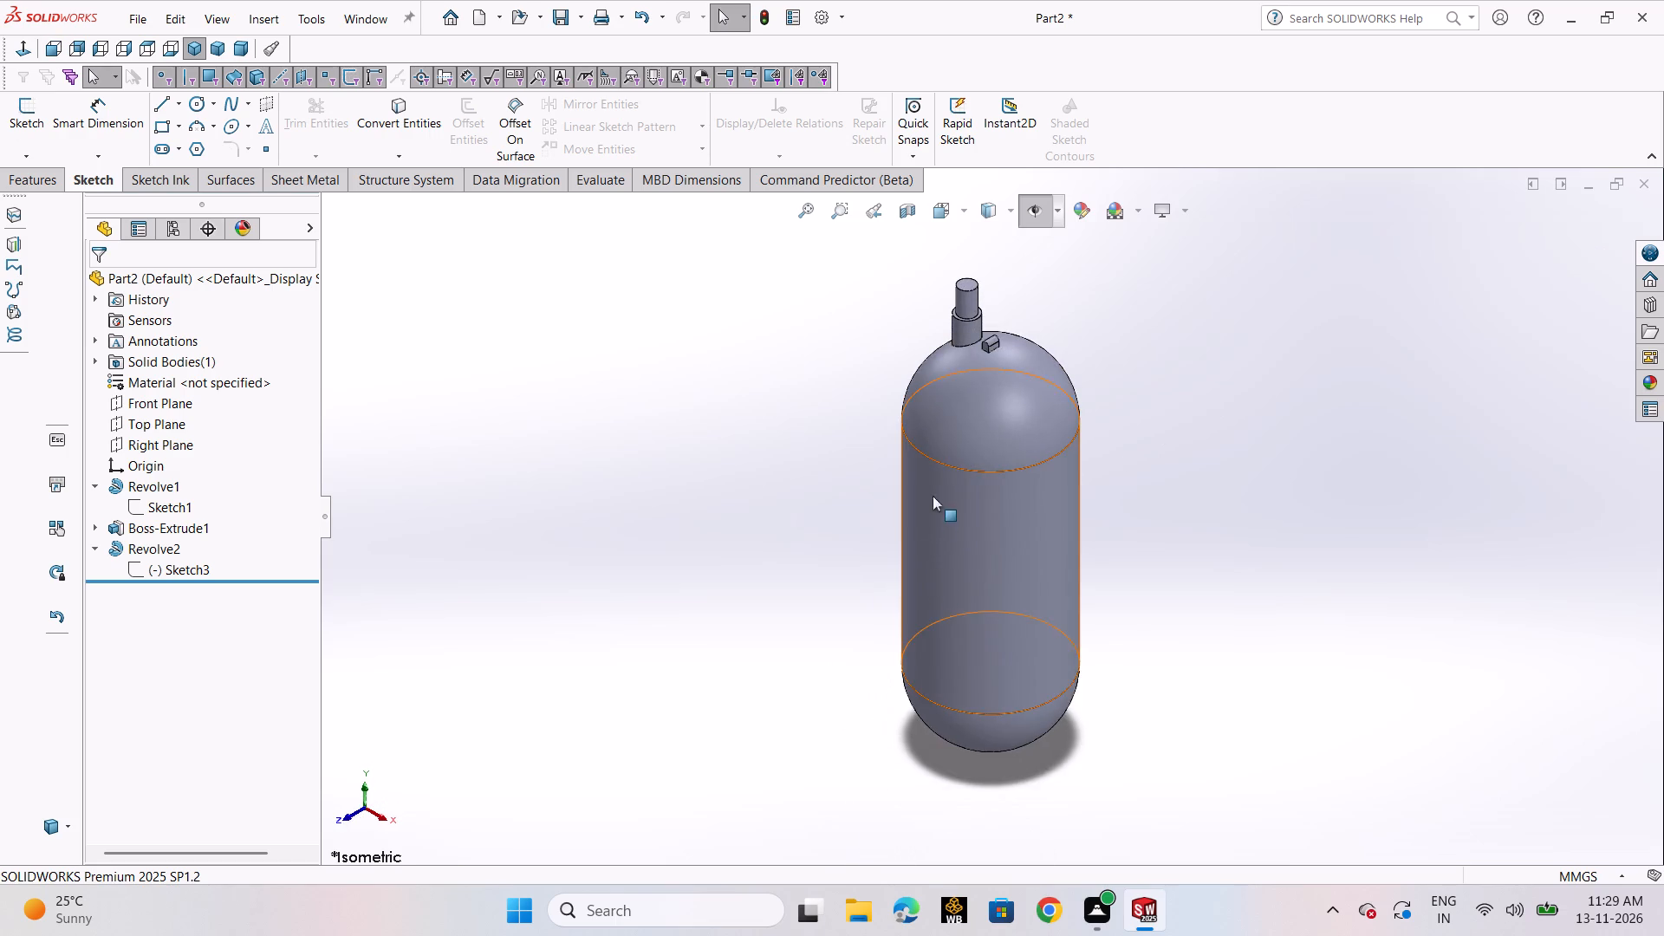
scroll(1004, 347, "down", 3)
scroll(983, 418, "up", 1)
scroll(972, 438, "down", 2)
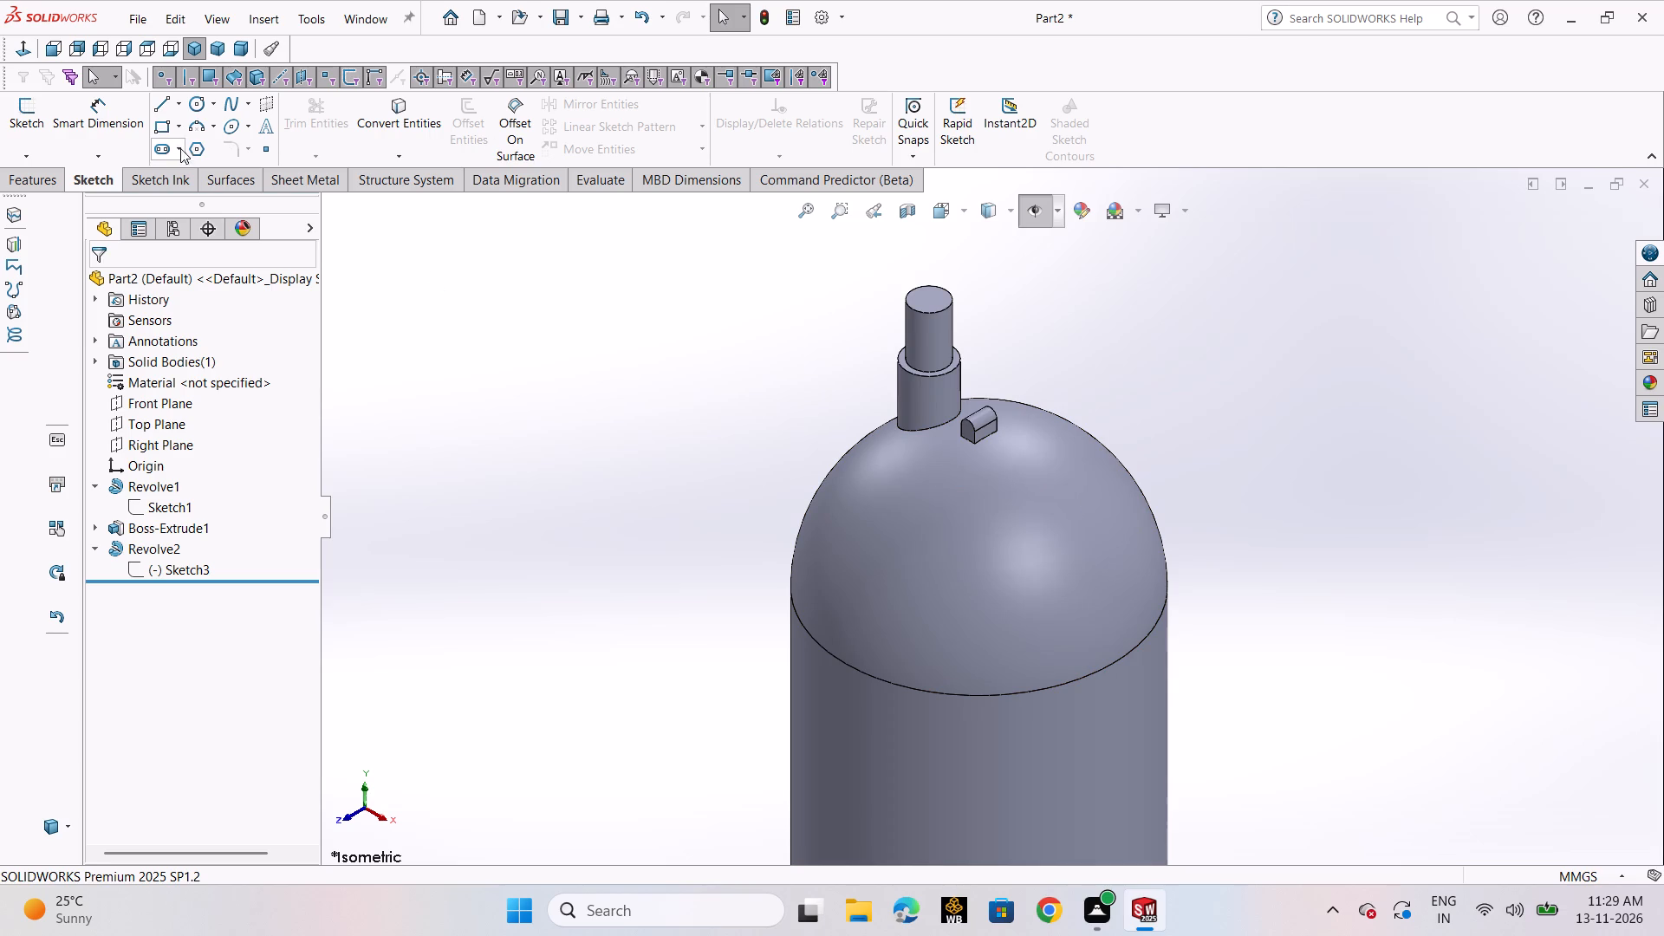
left_click(53, 190)
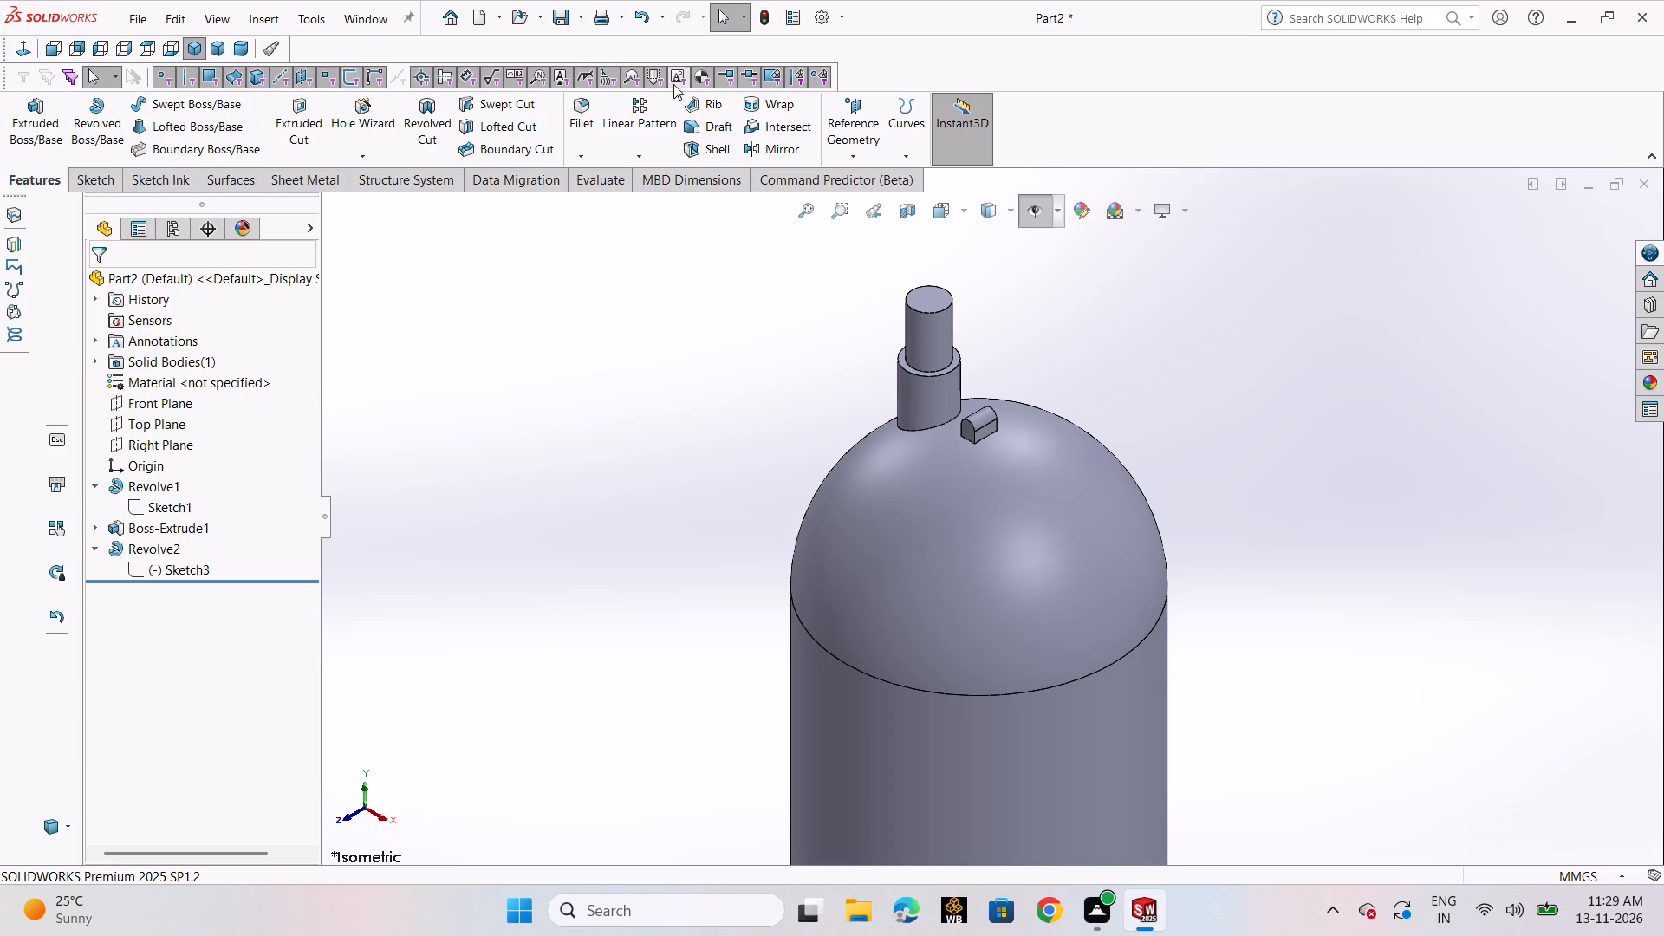
left_click(573, 123)
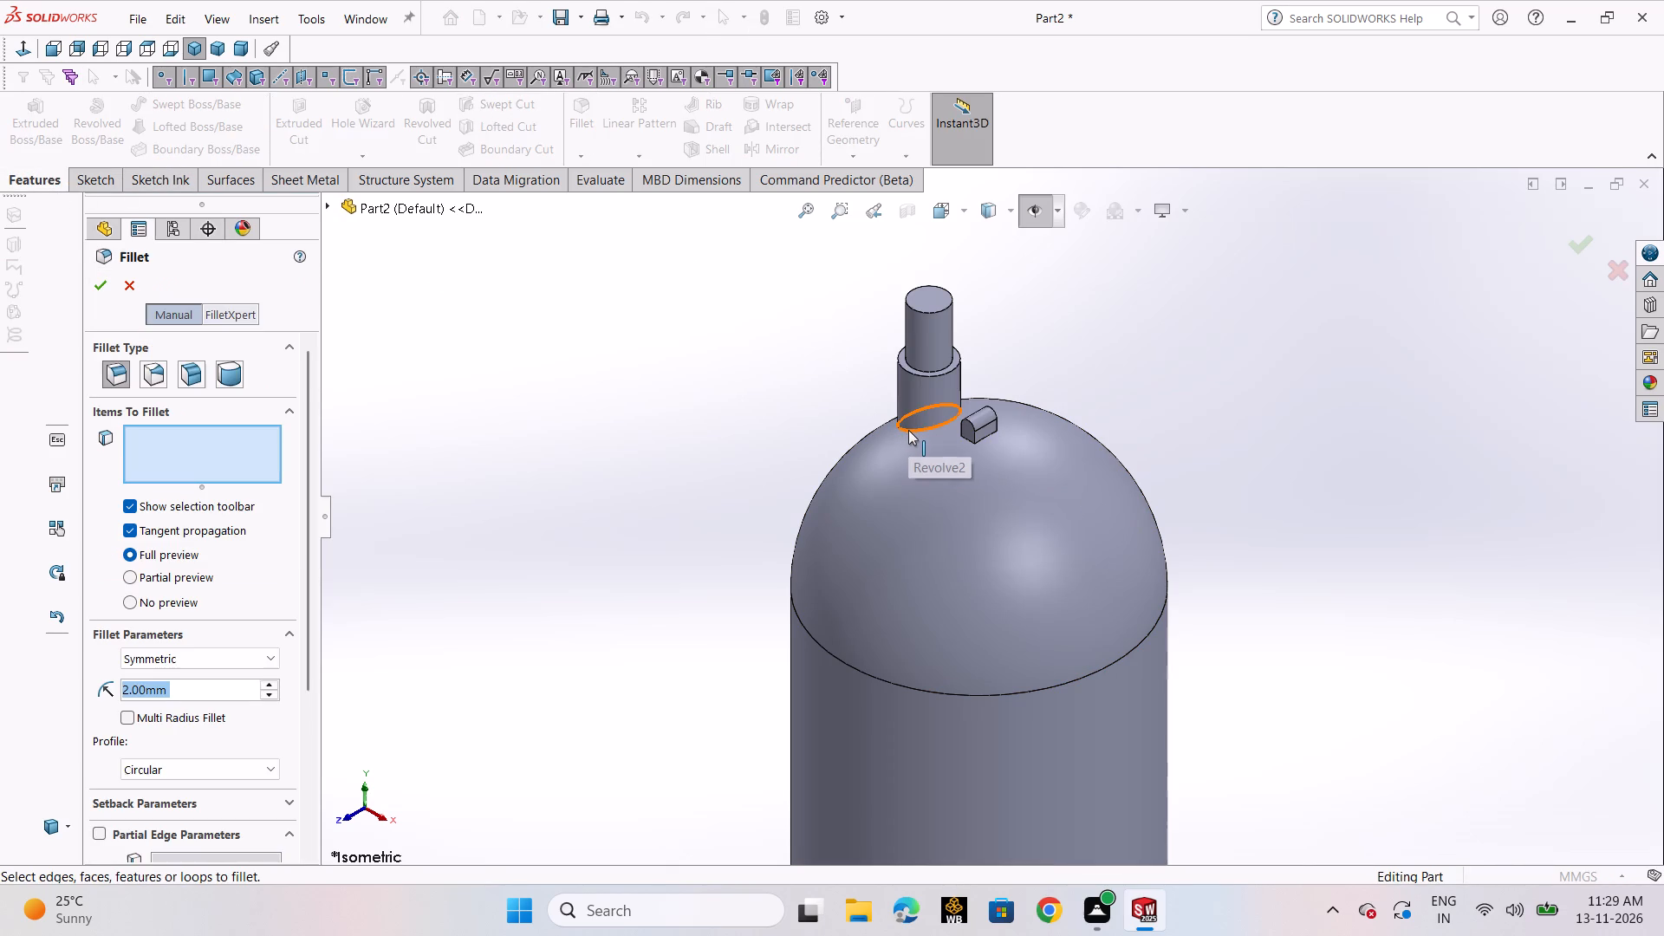
left_click(908, 430)
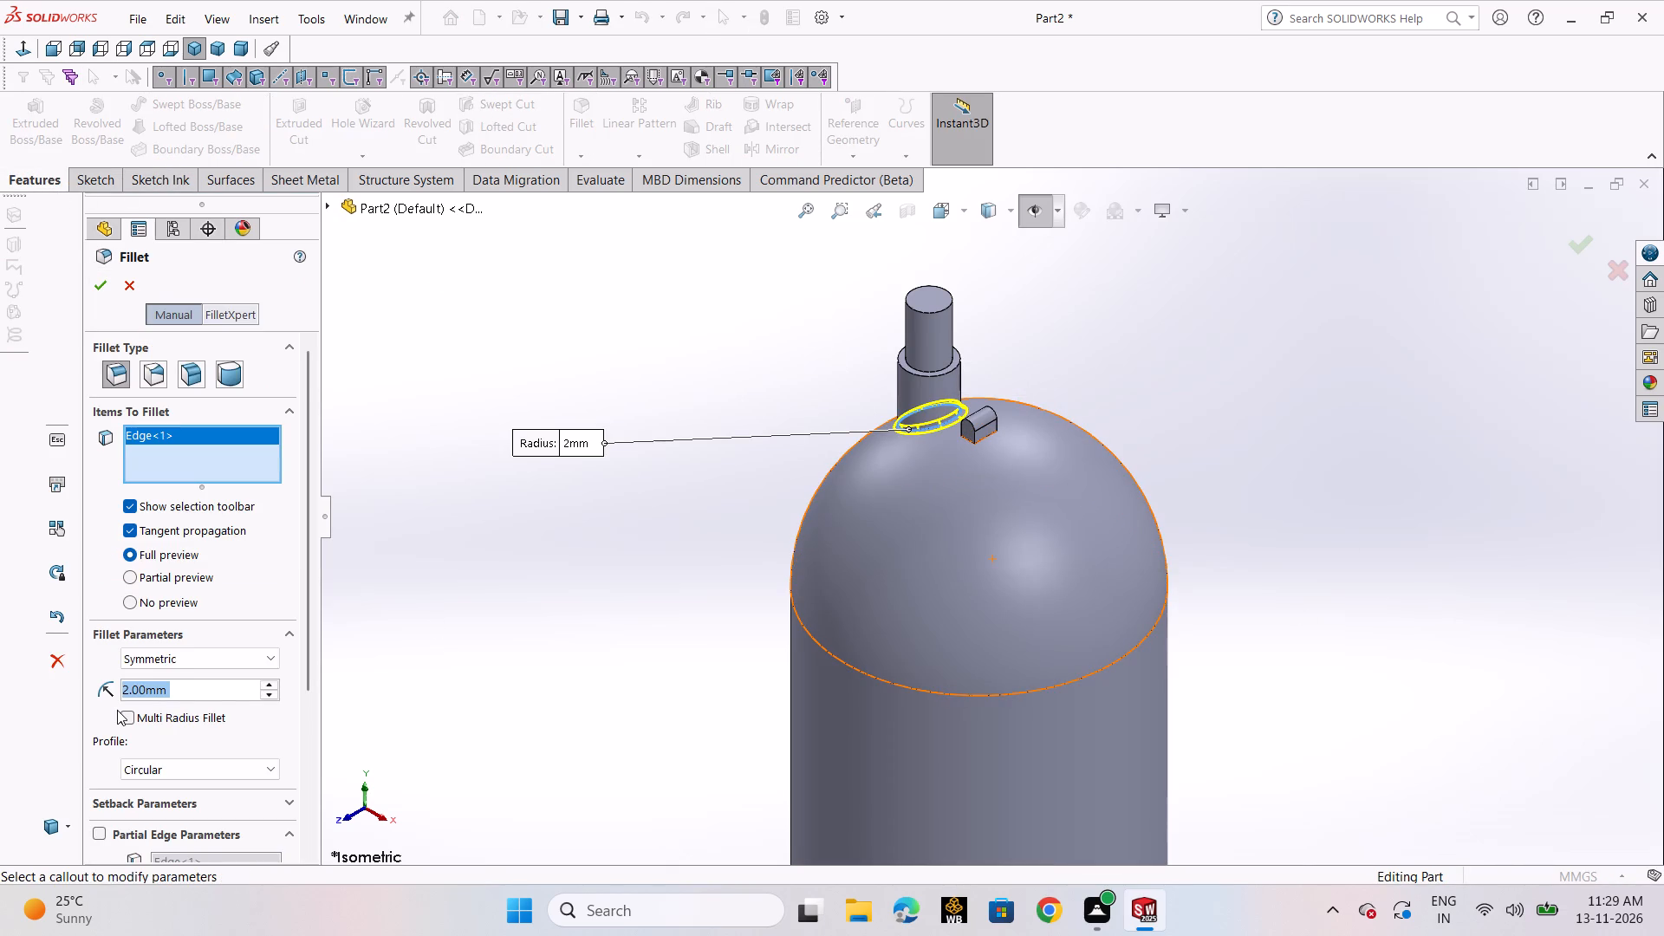
key("3")
key("Return")
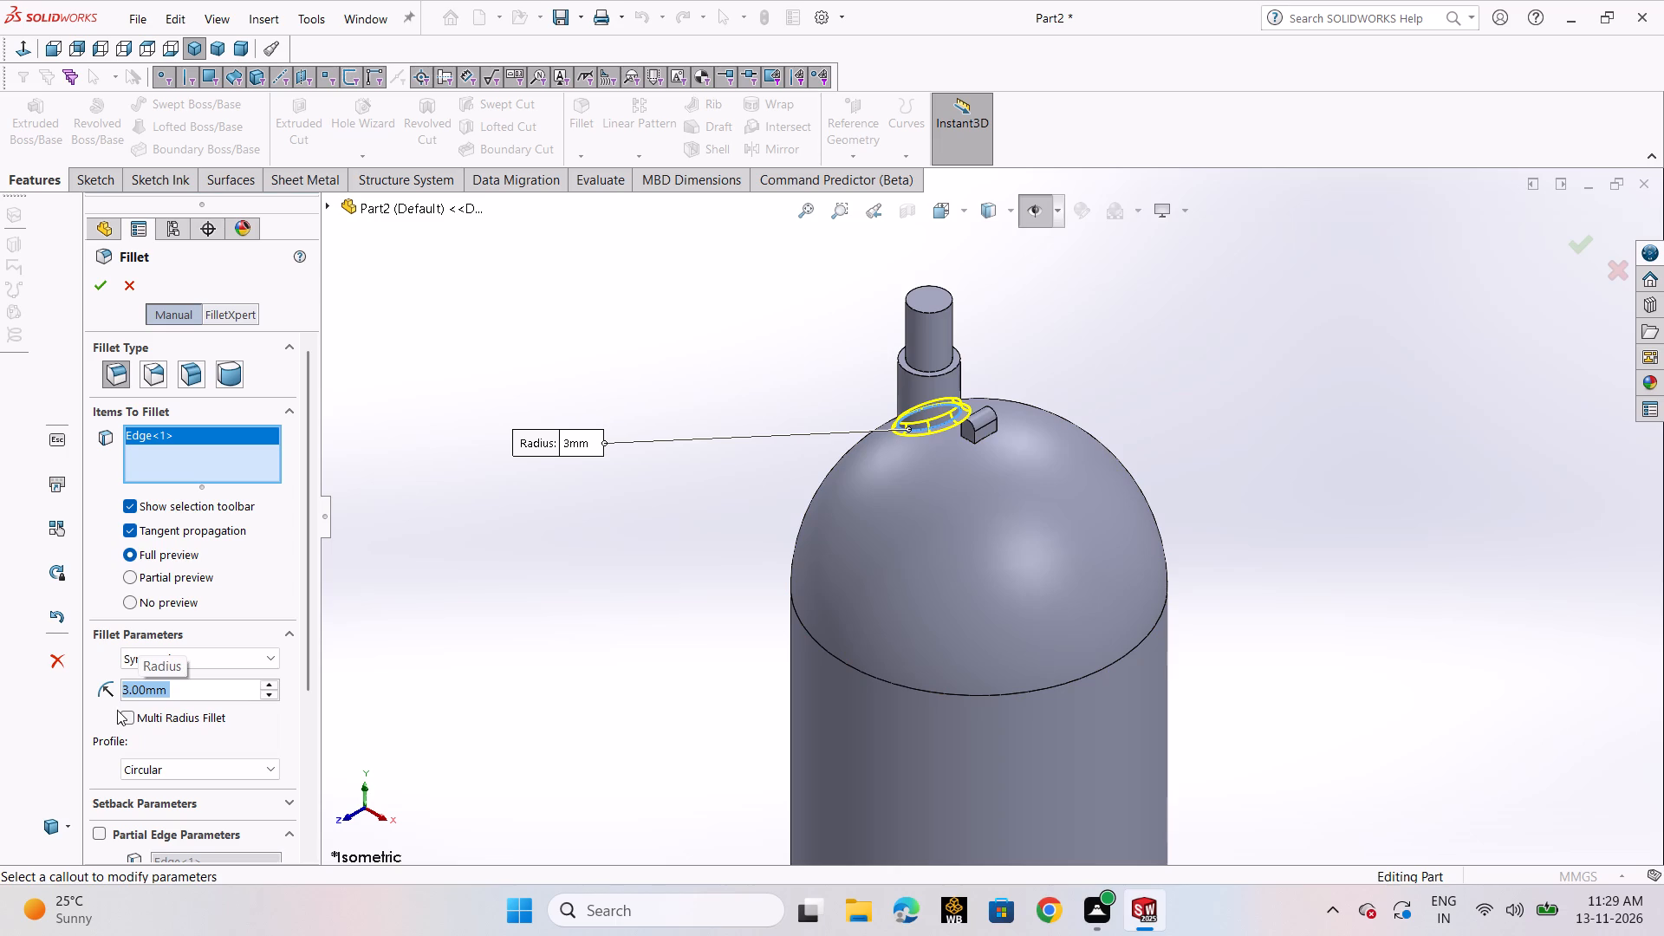
left_click(95, 288)
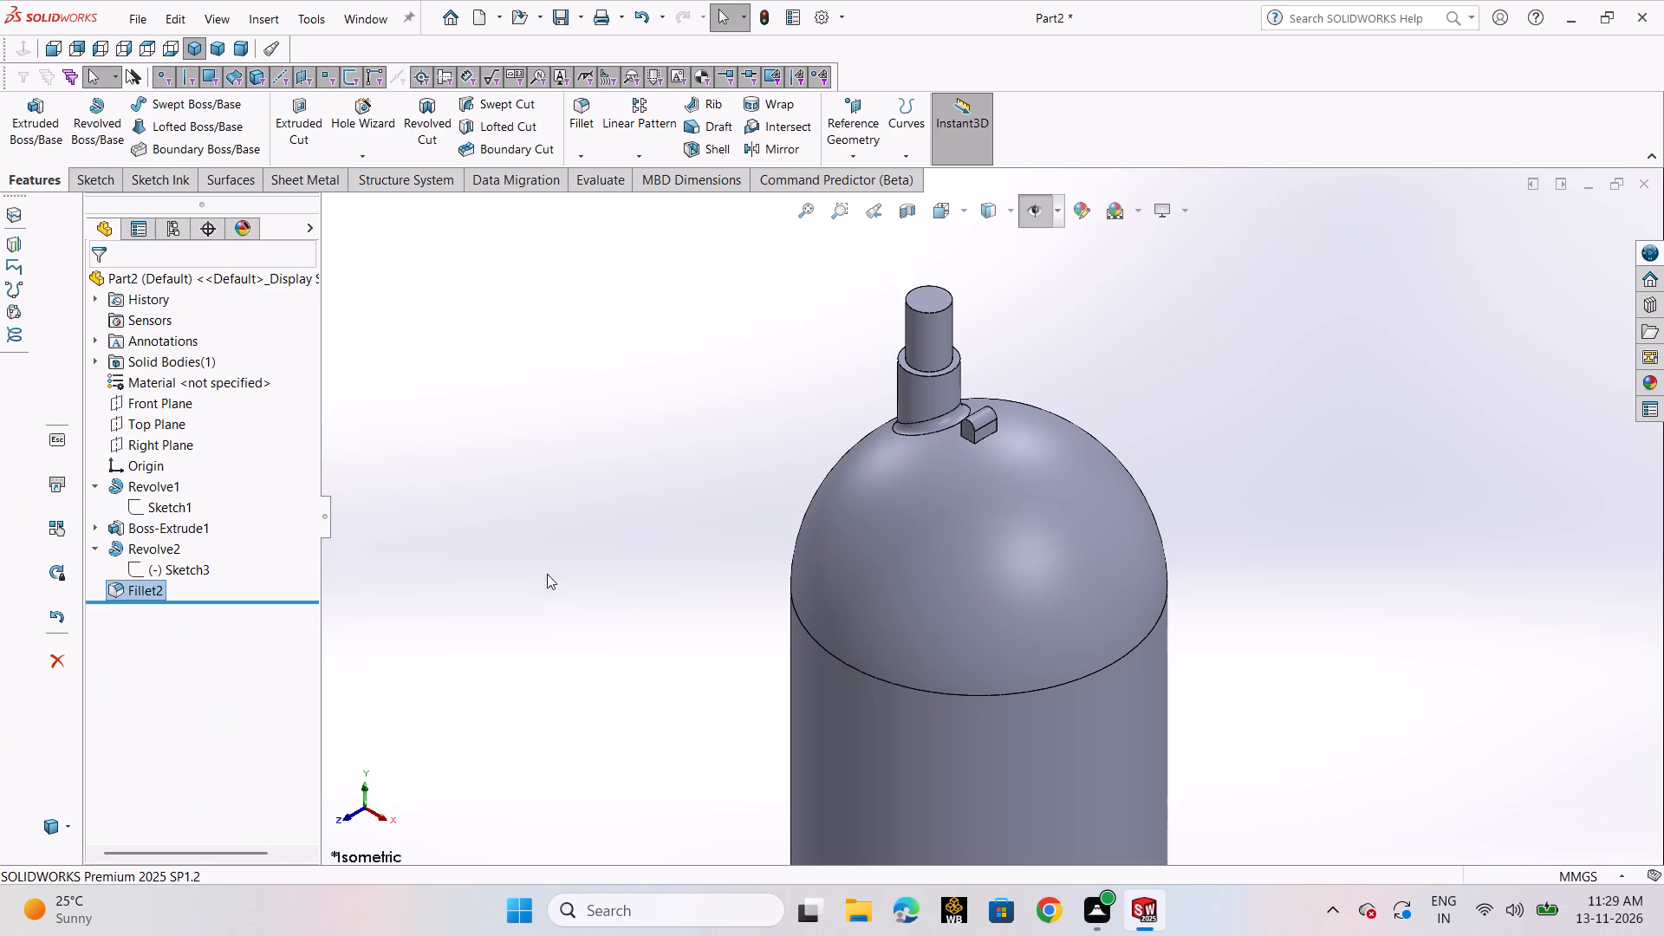
Mirror the whole solid body about the Right Plane with solids merged, adding the second stepped cylinder.
middle_click_drag(1283, 518, 1323, 437)
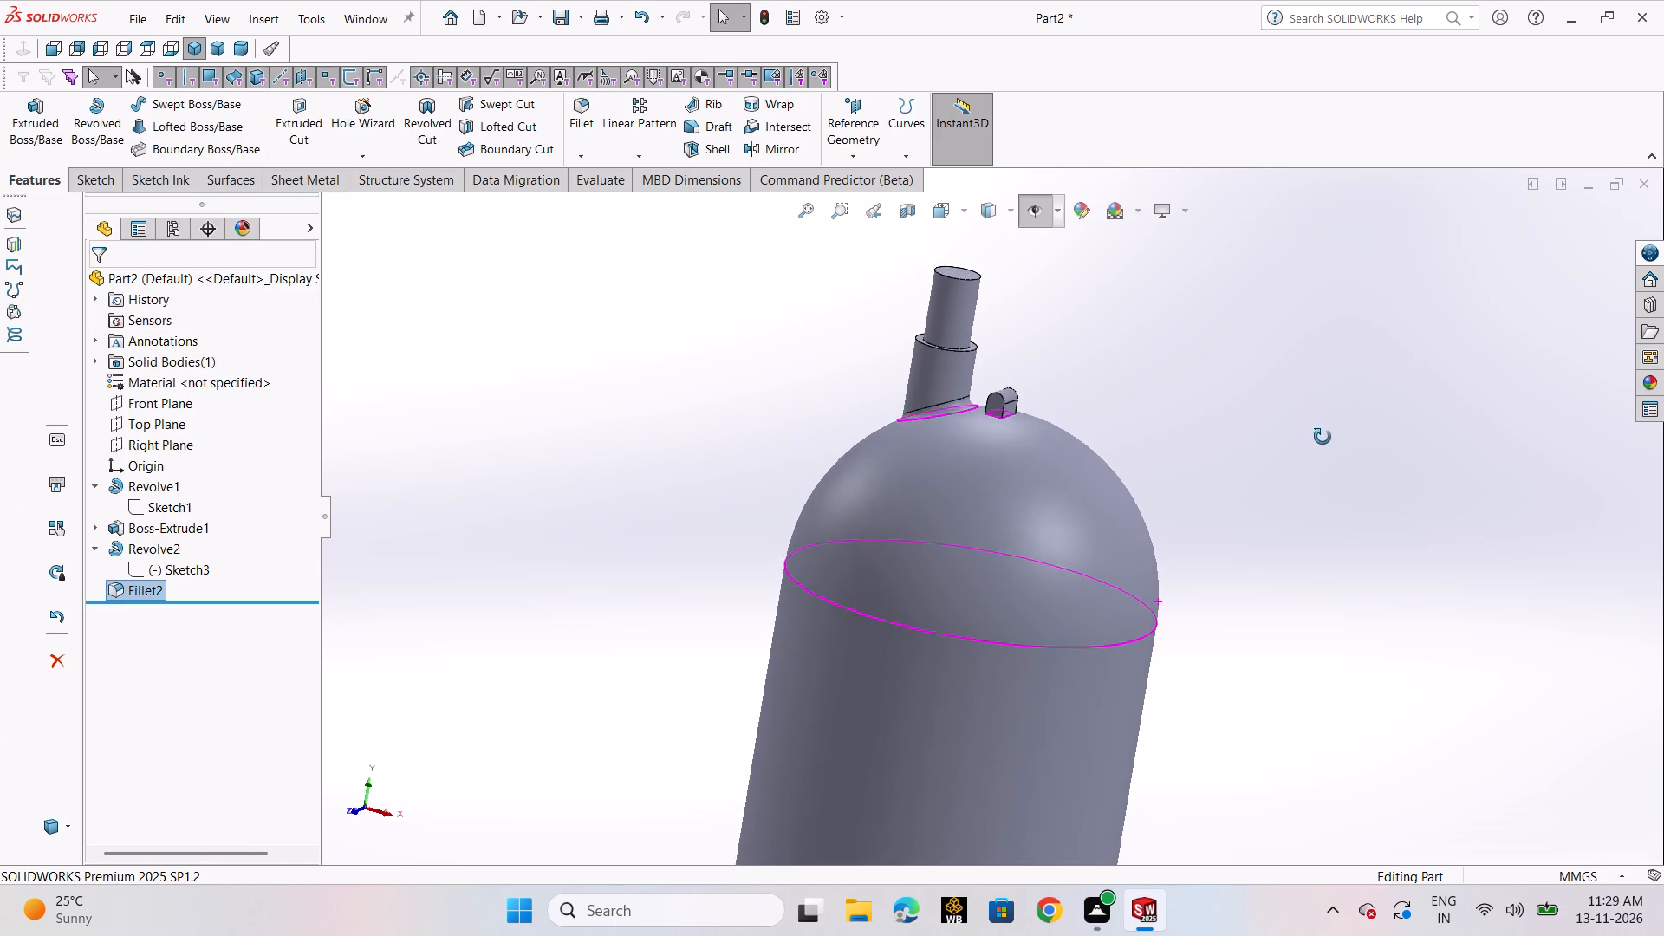
middle_click_drag(1323, 437, 1277, 425)
left_click(1277, 464)
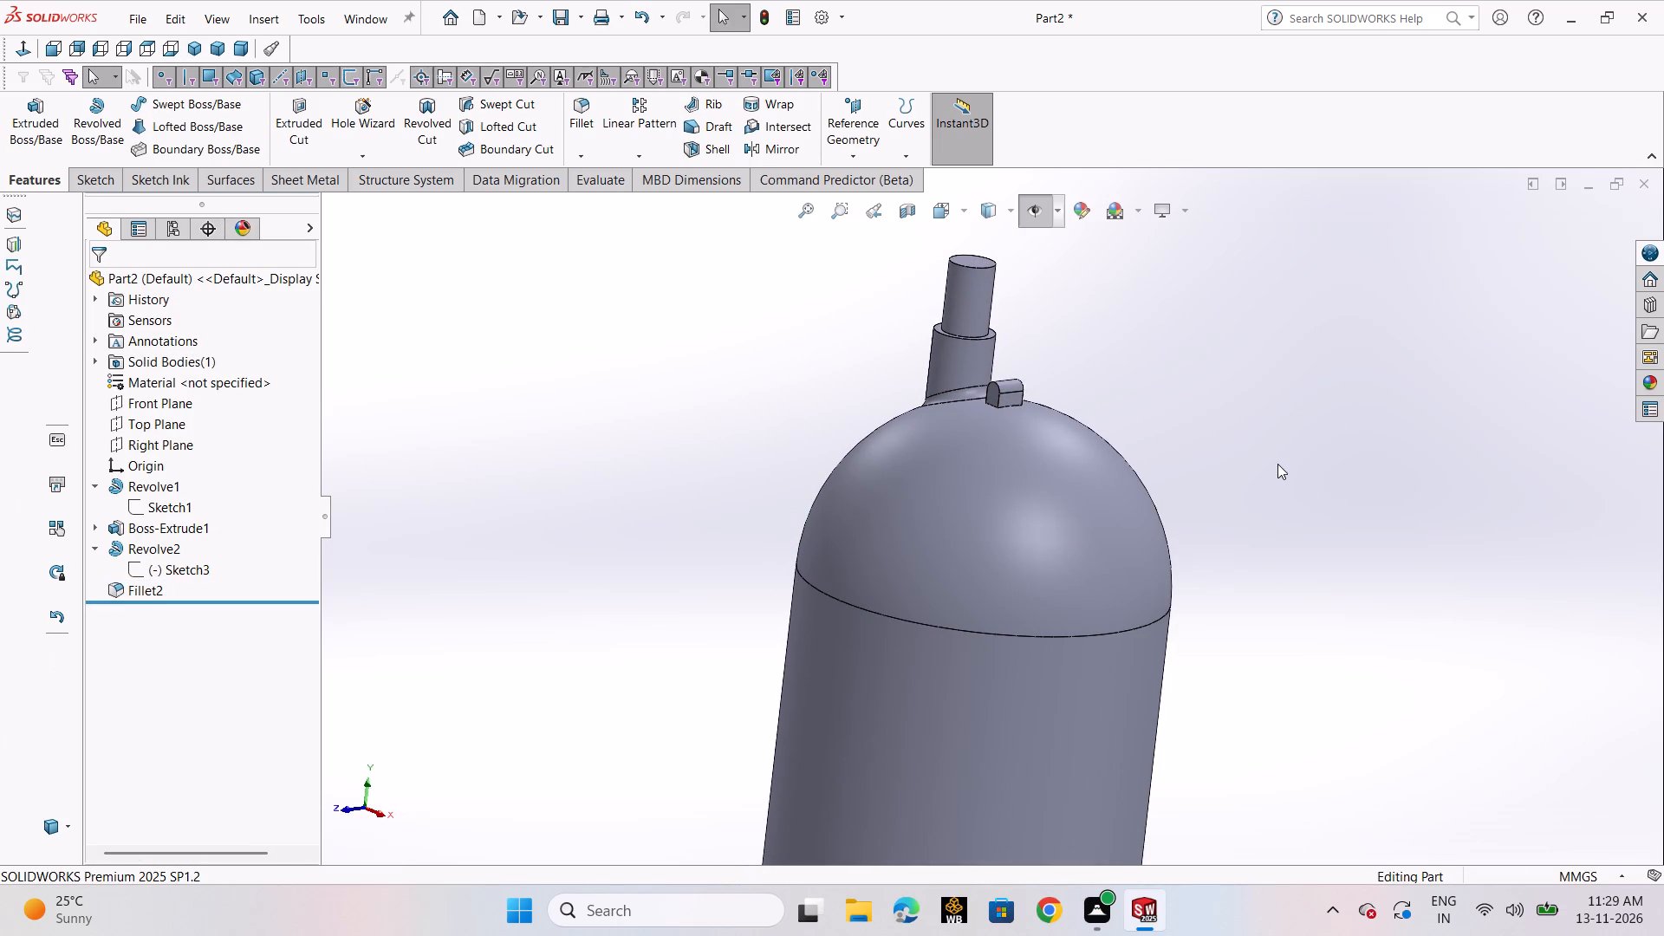
left_click(776, 155)
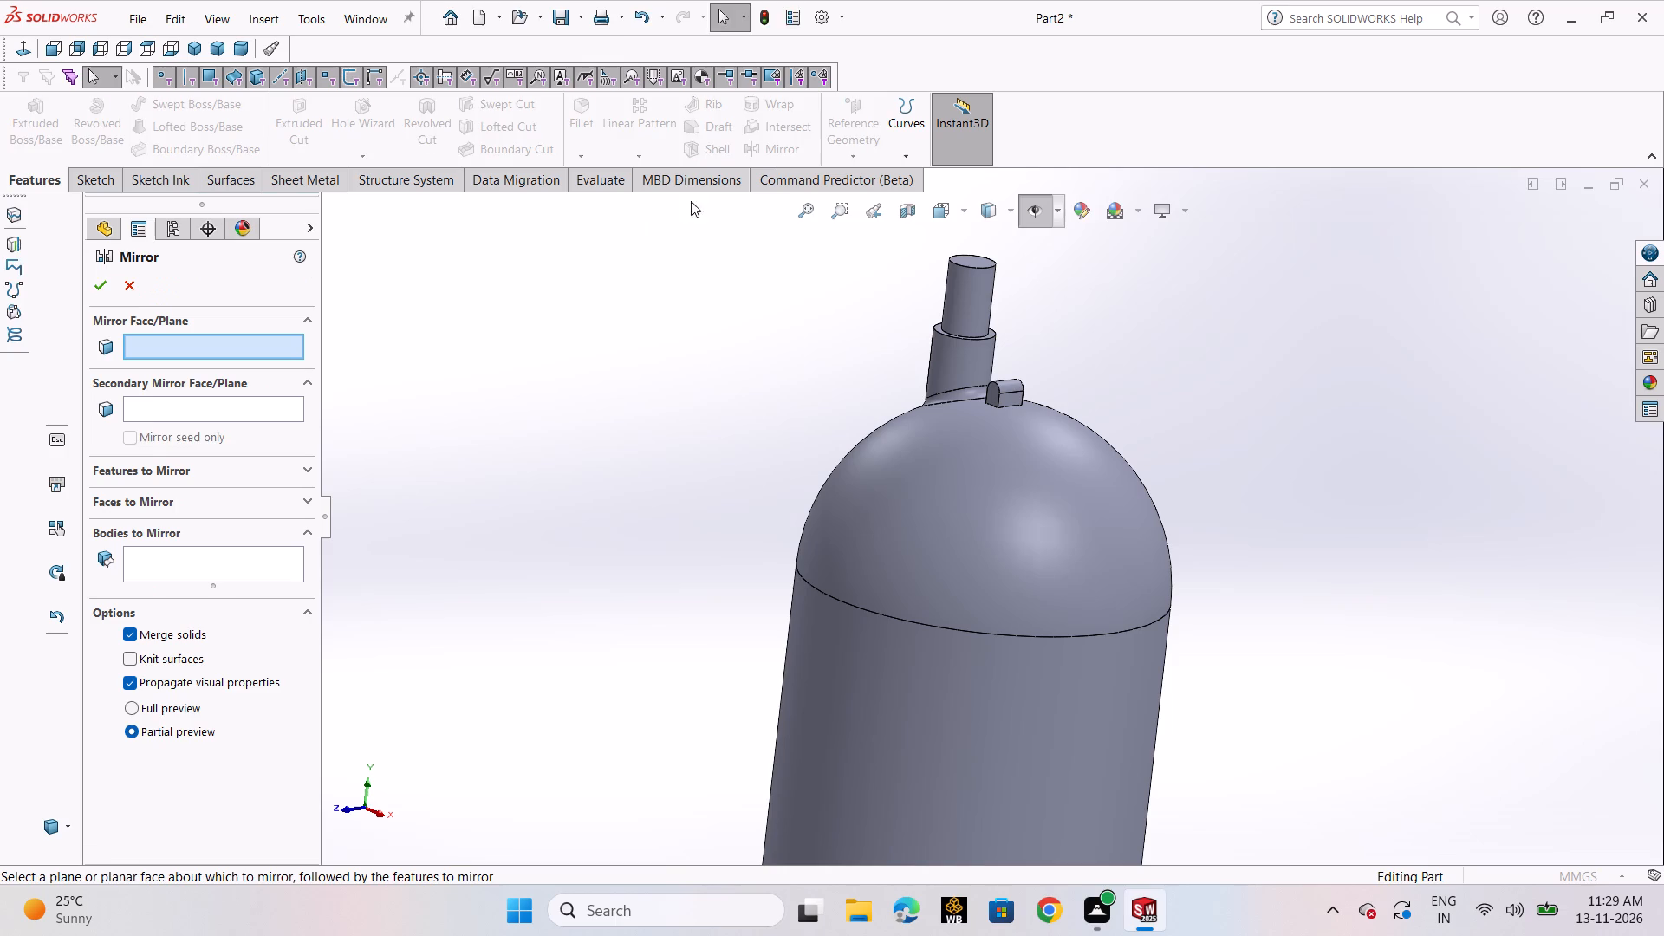
left_click(328, 205)
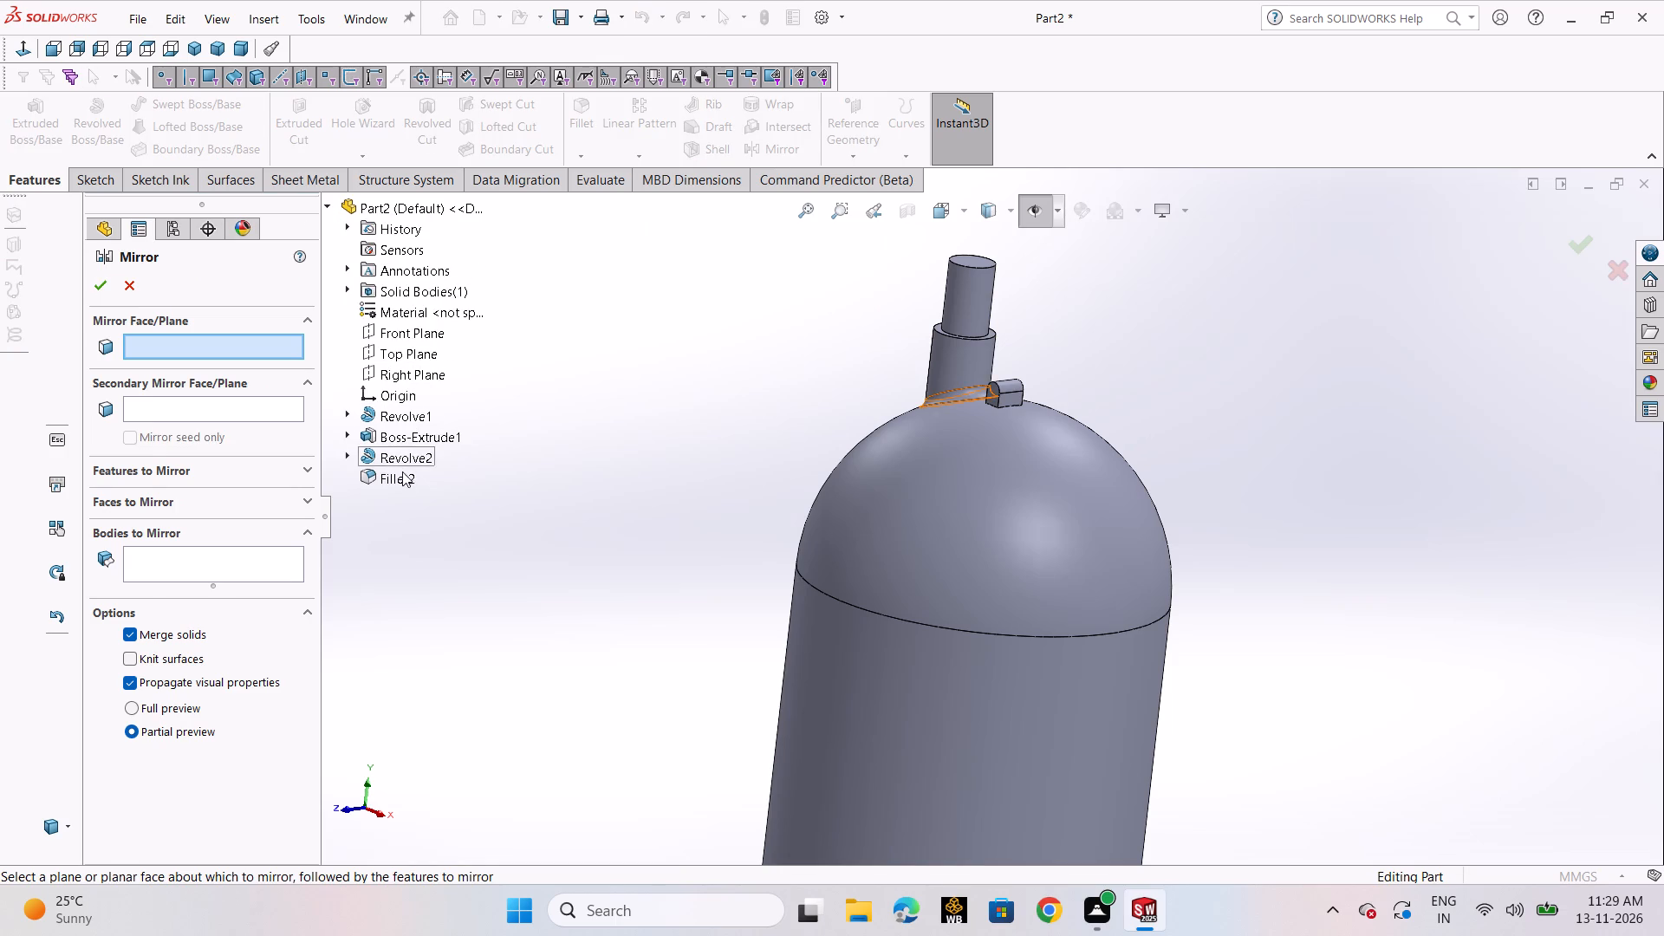
left_click(417, 370)
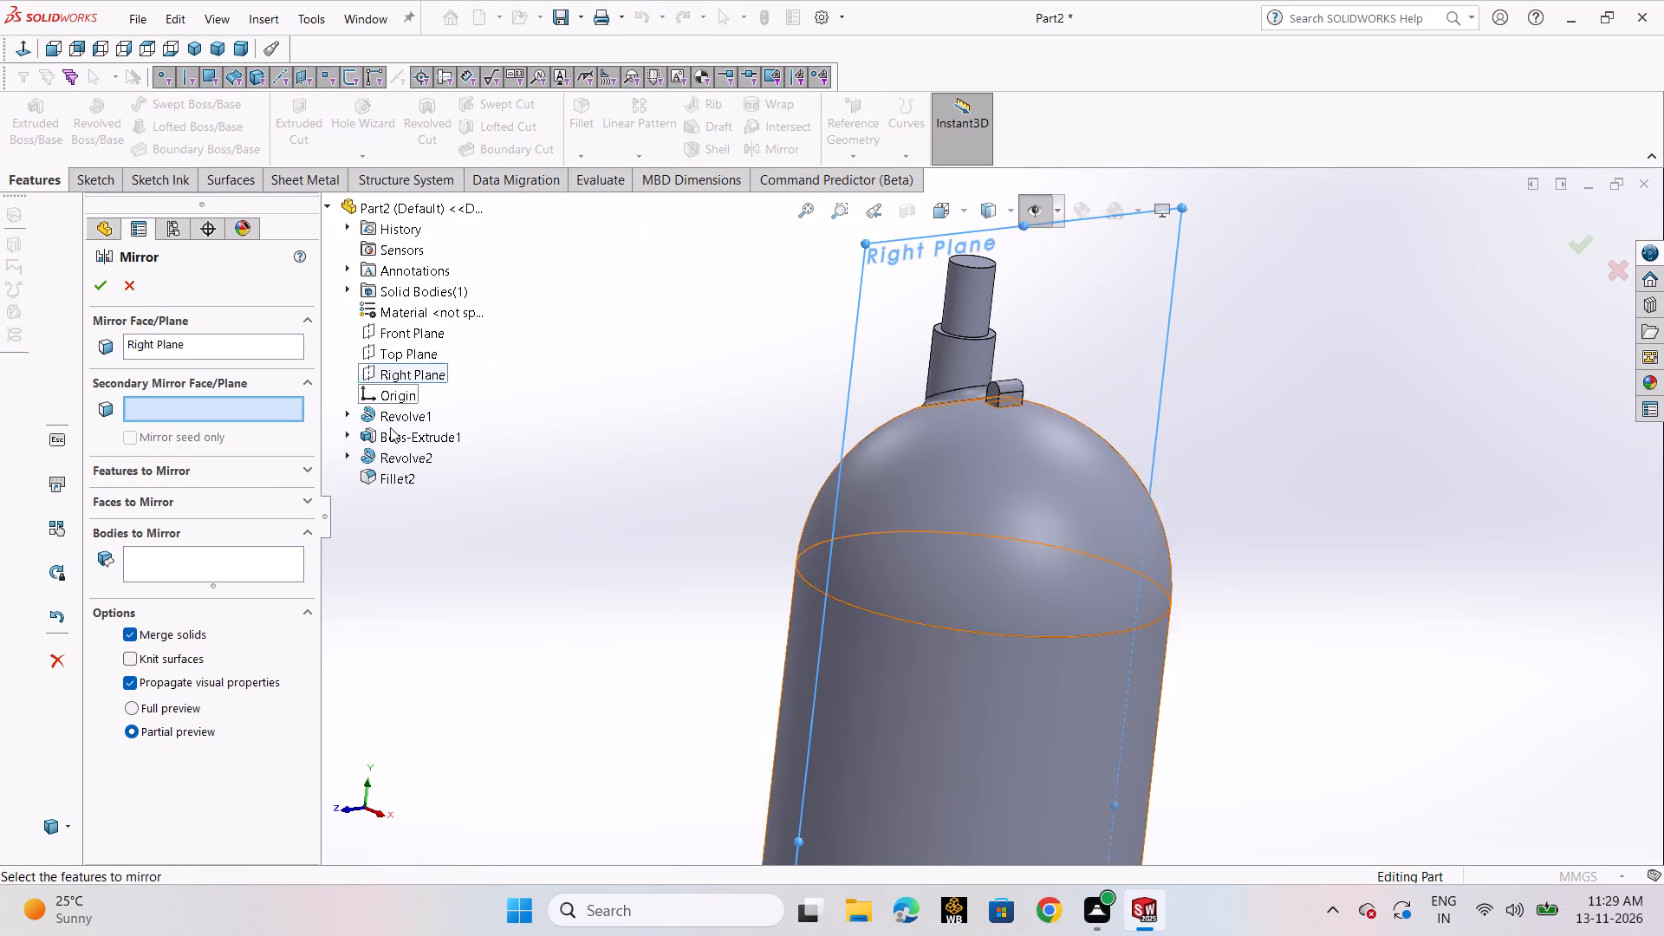
left_click(245, 555)
left_click(979, 306)
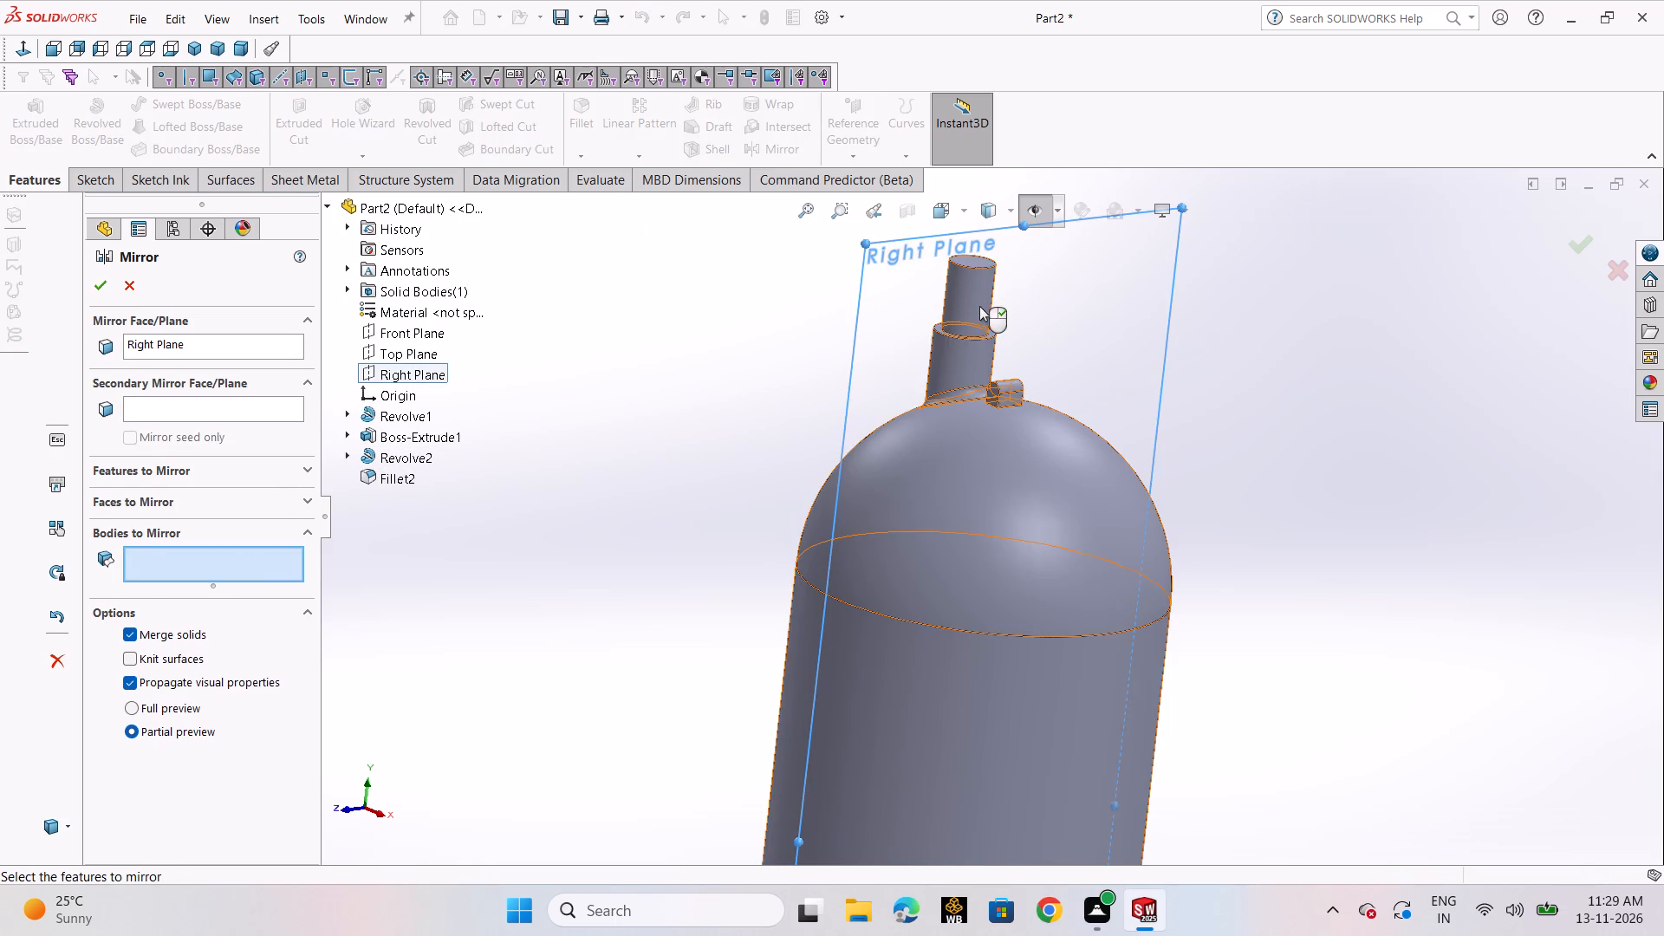
left_click(94, 290)
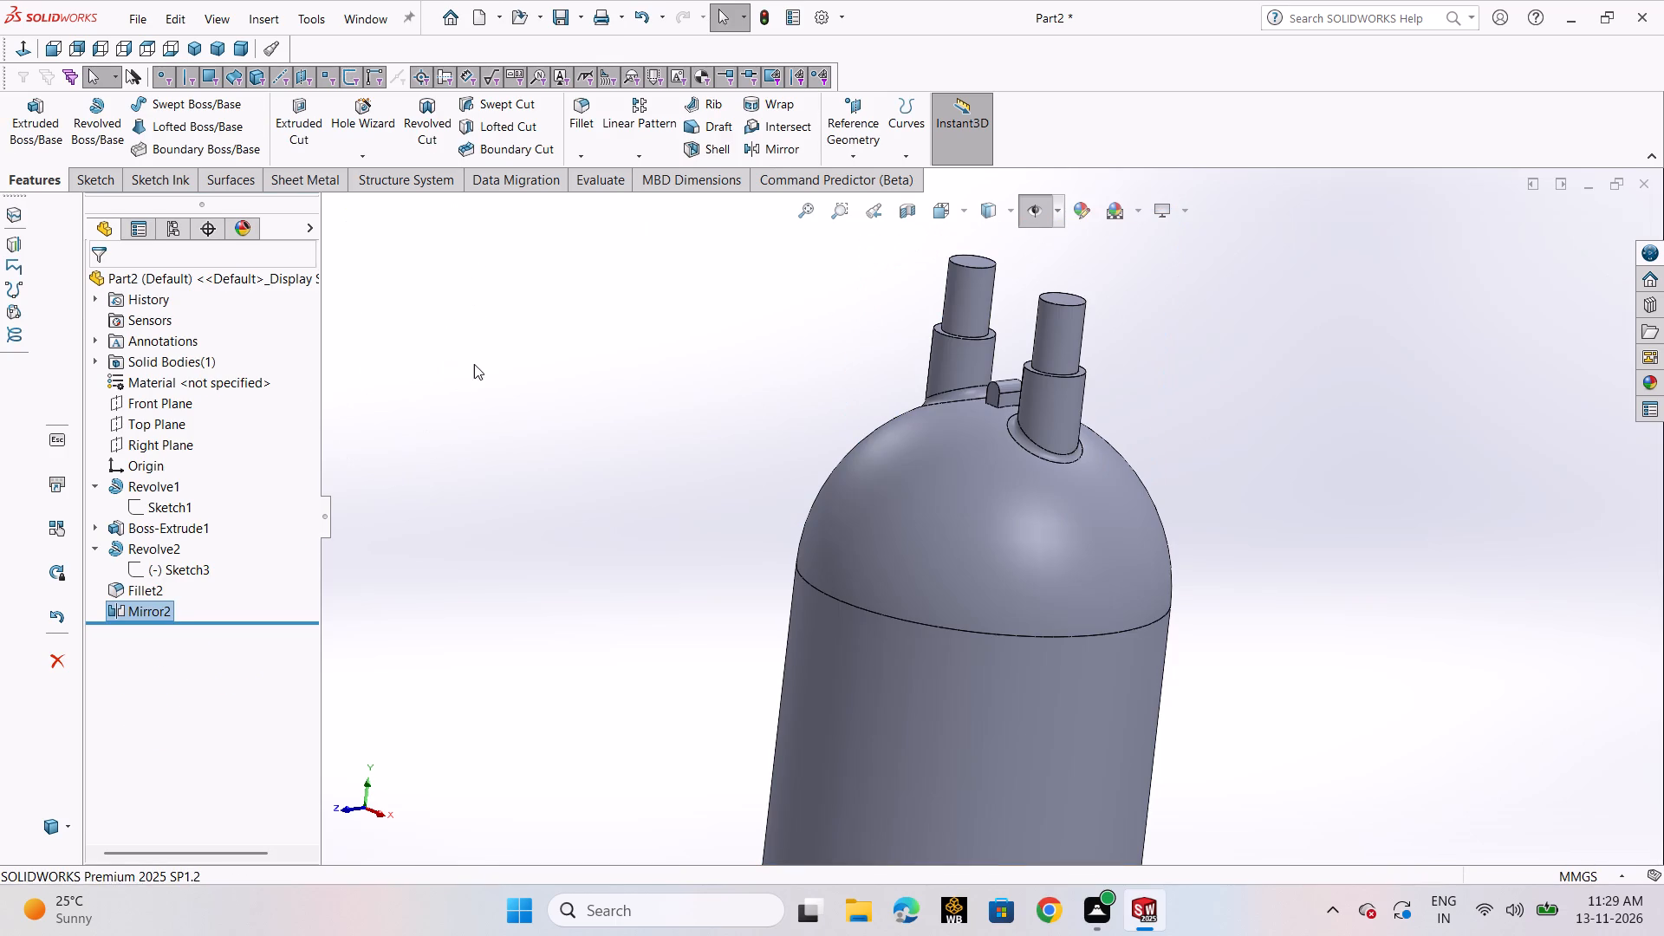
left_click(474, 364)
key("ctrl+7")
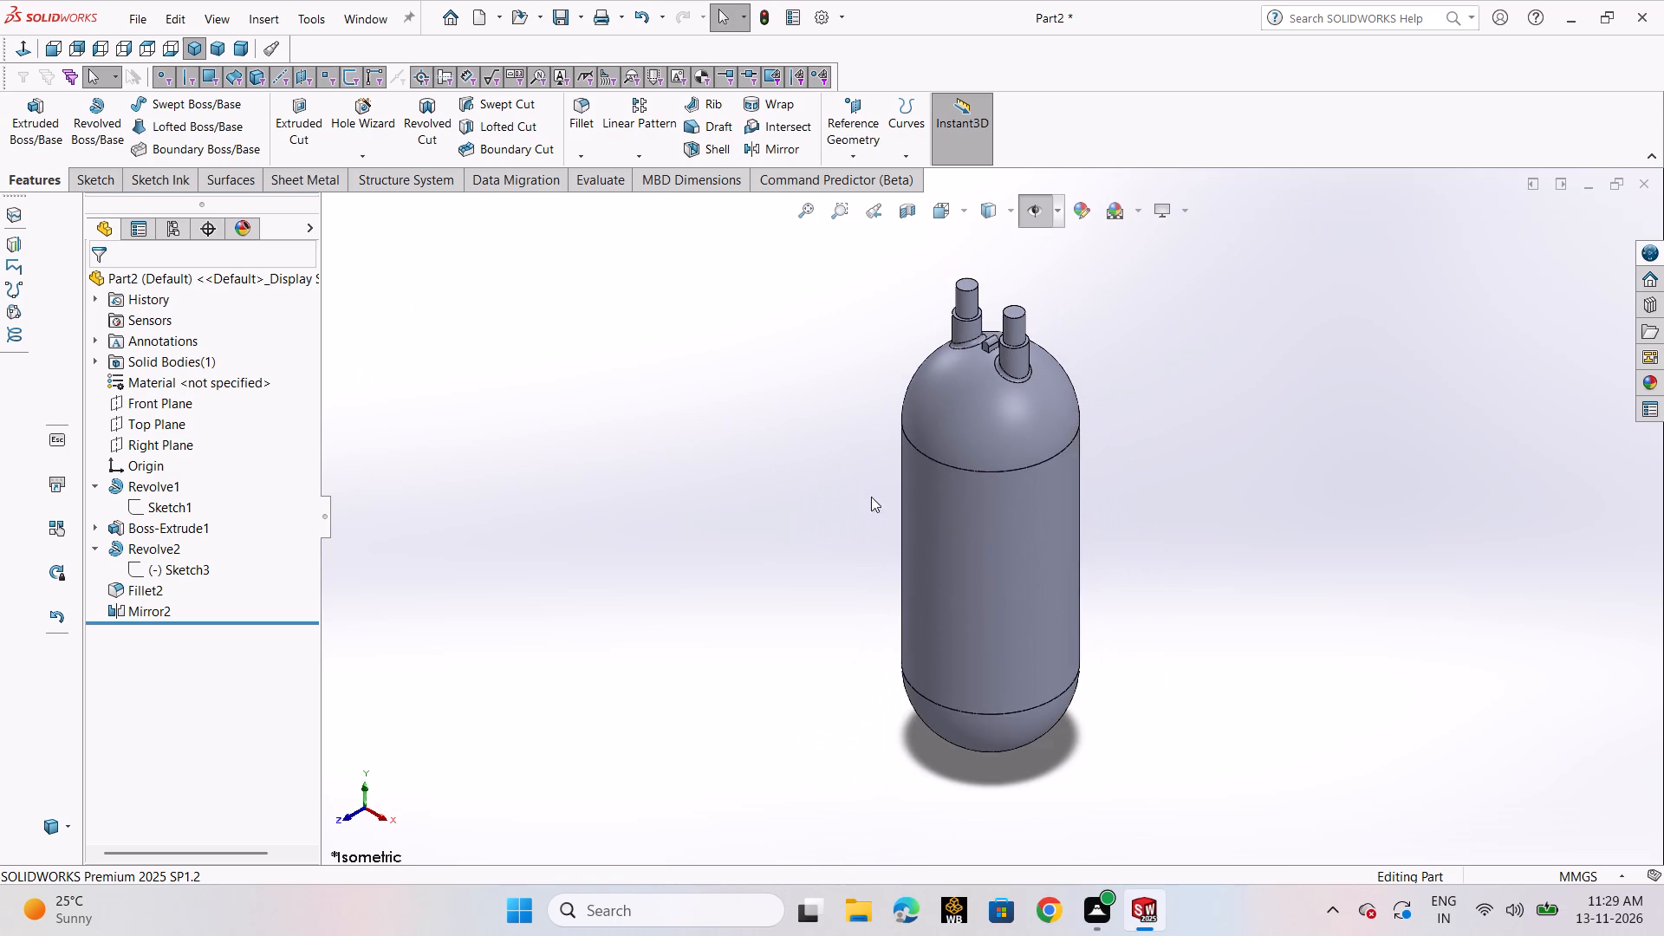
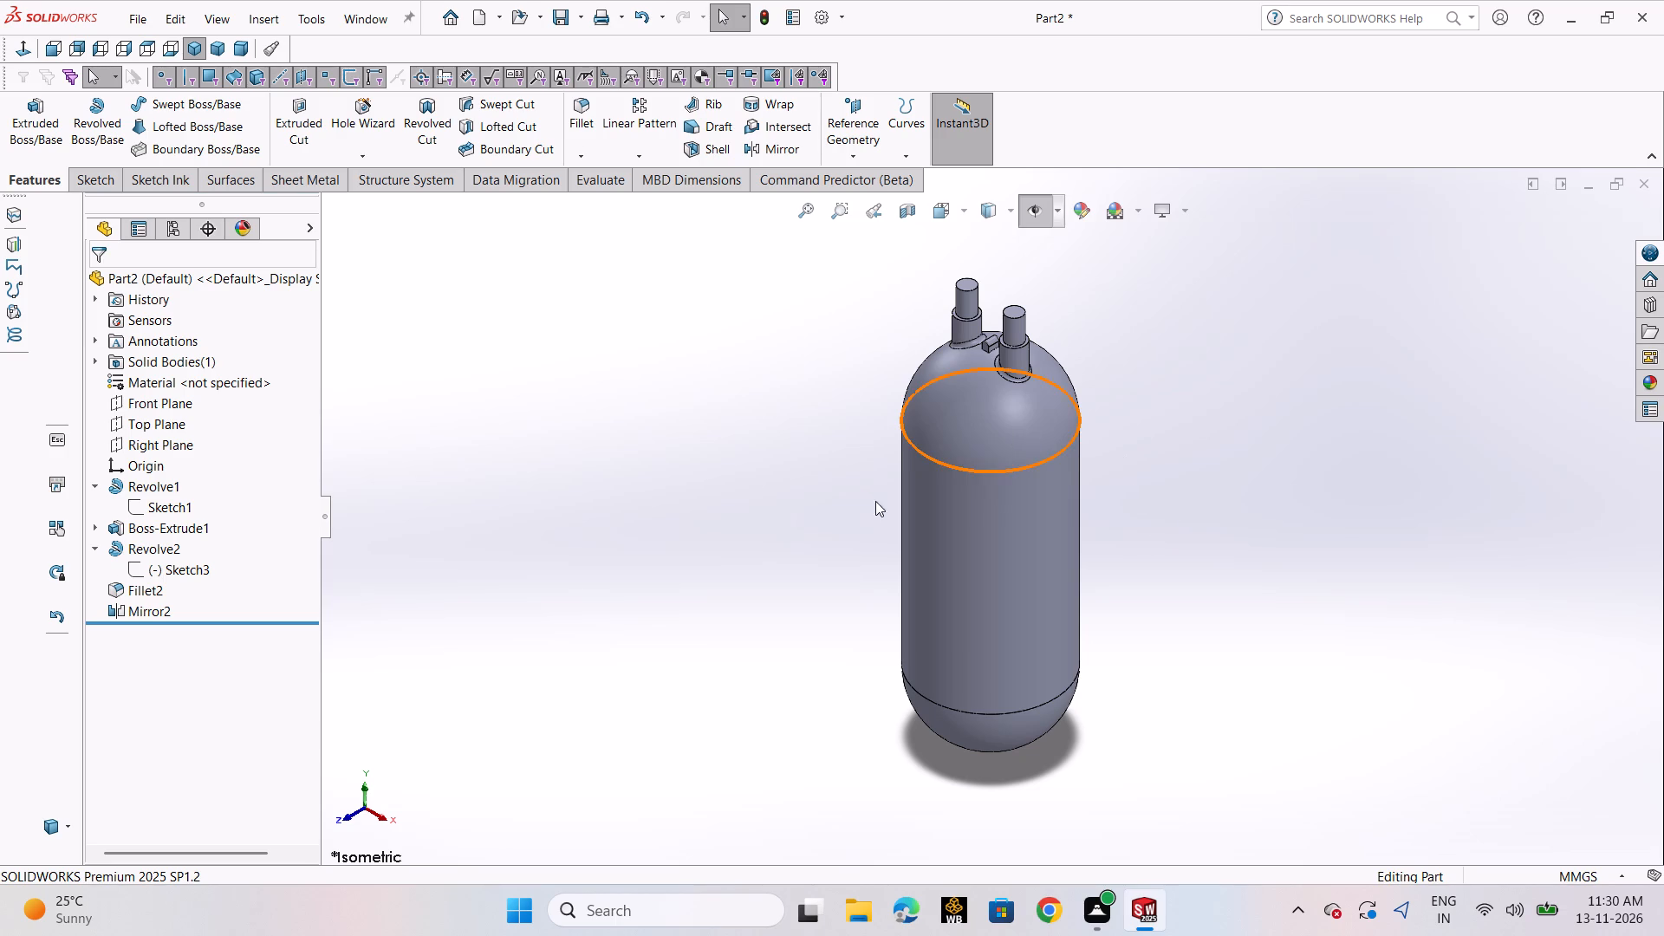
Save the tank part in the inetenship folder under the name "water filter line connector".
left_click(121, 16)
left_click(258, 237)
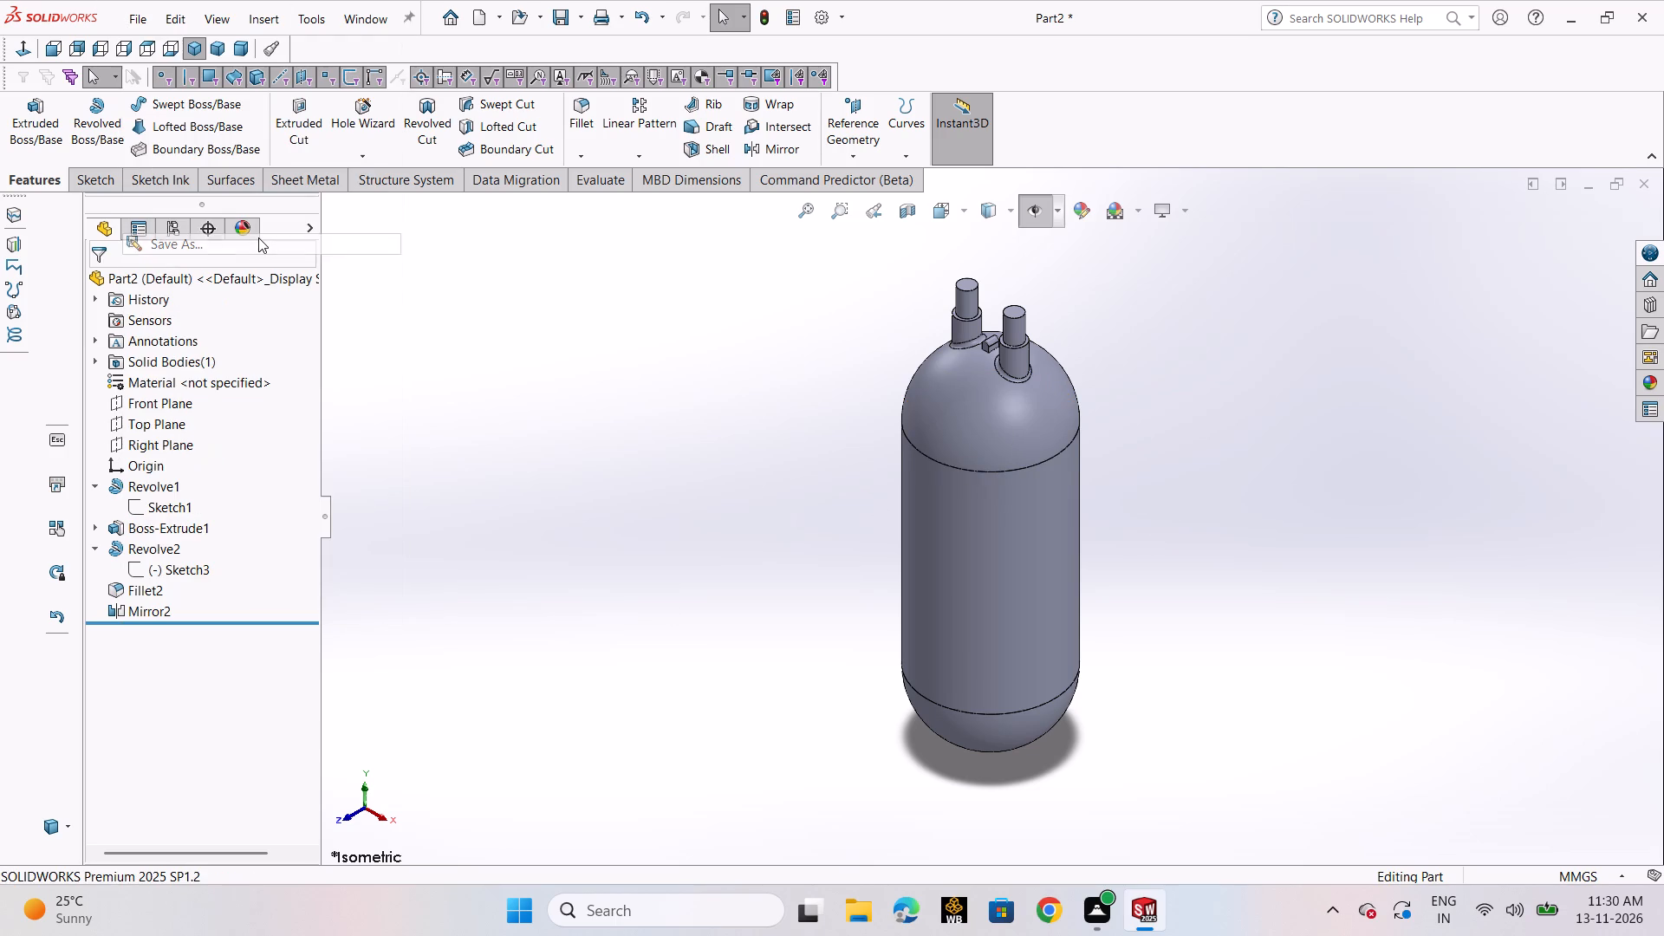
key("BackSpace")
type("water filter line")
key("space")
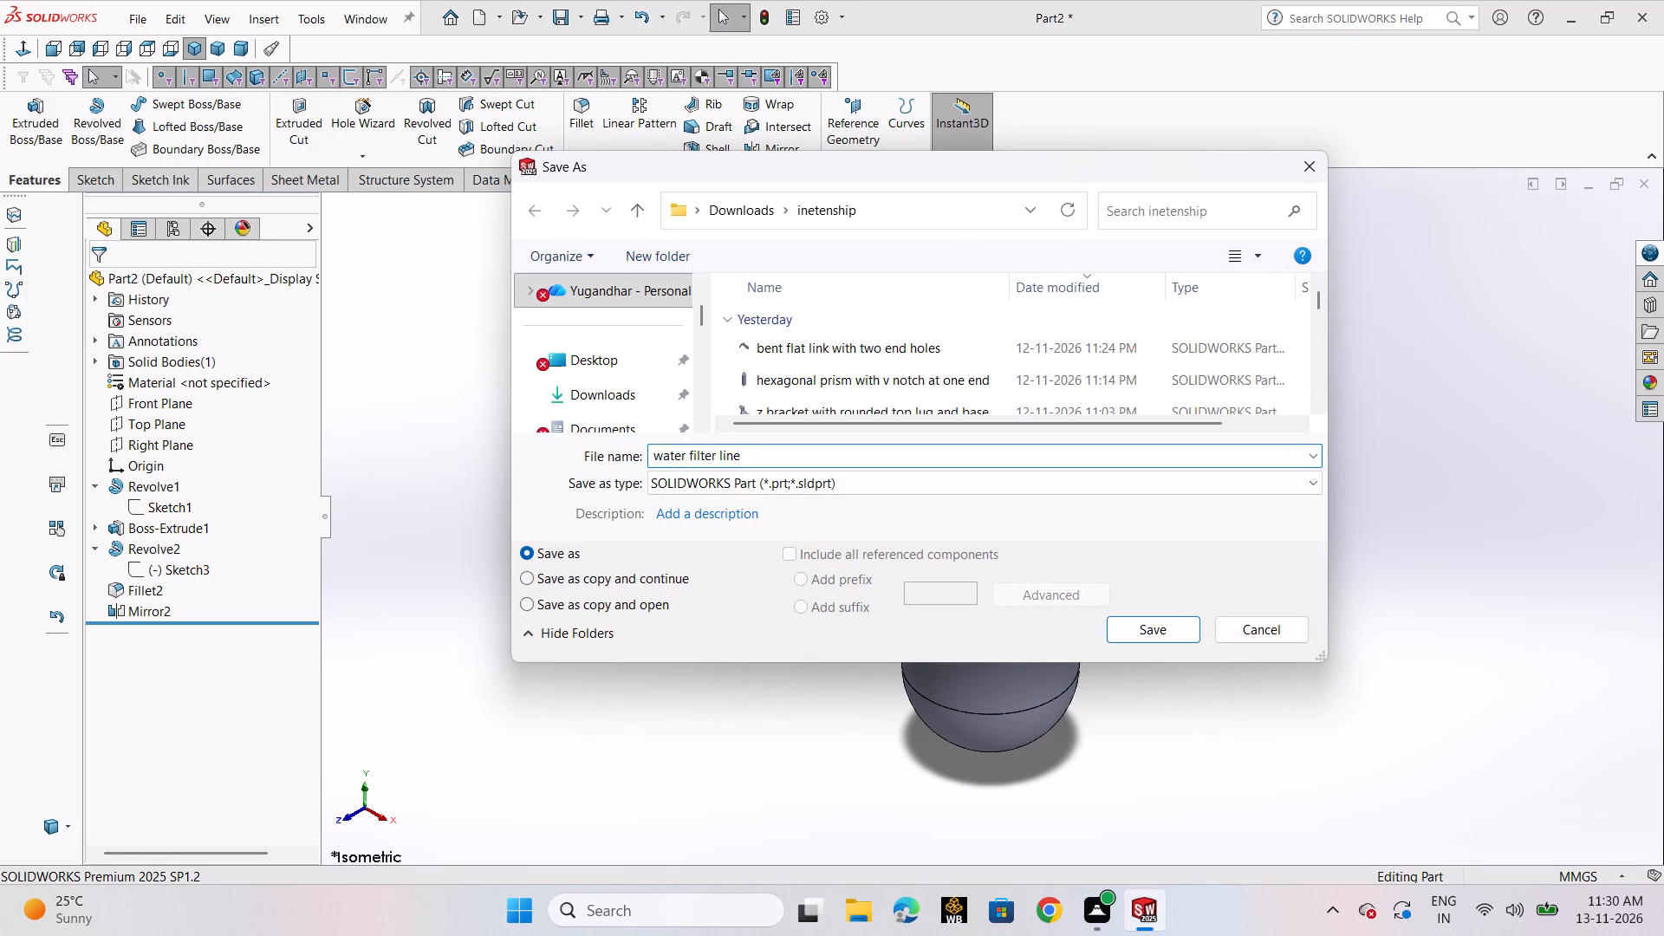
type("connector")
key("Return")
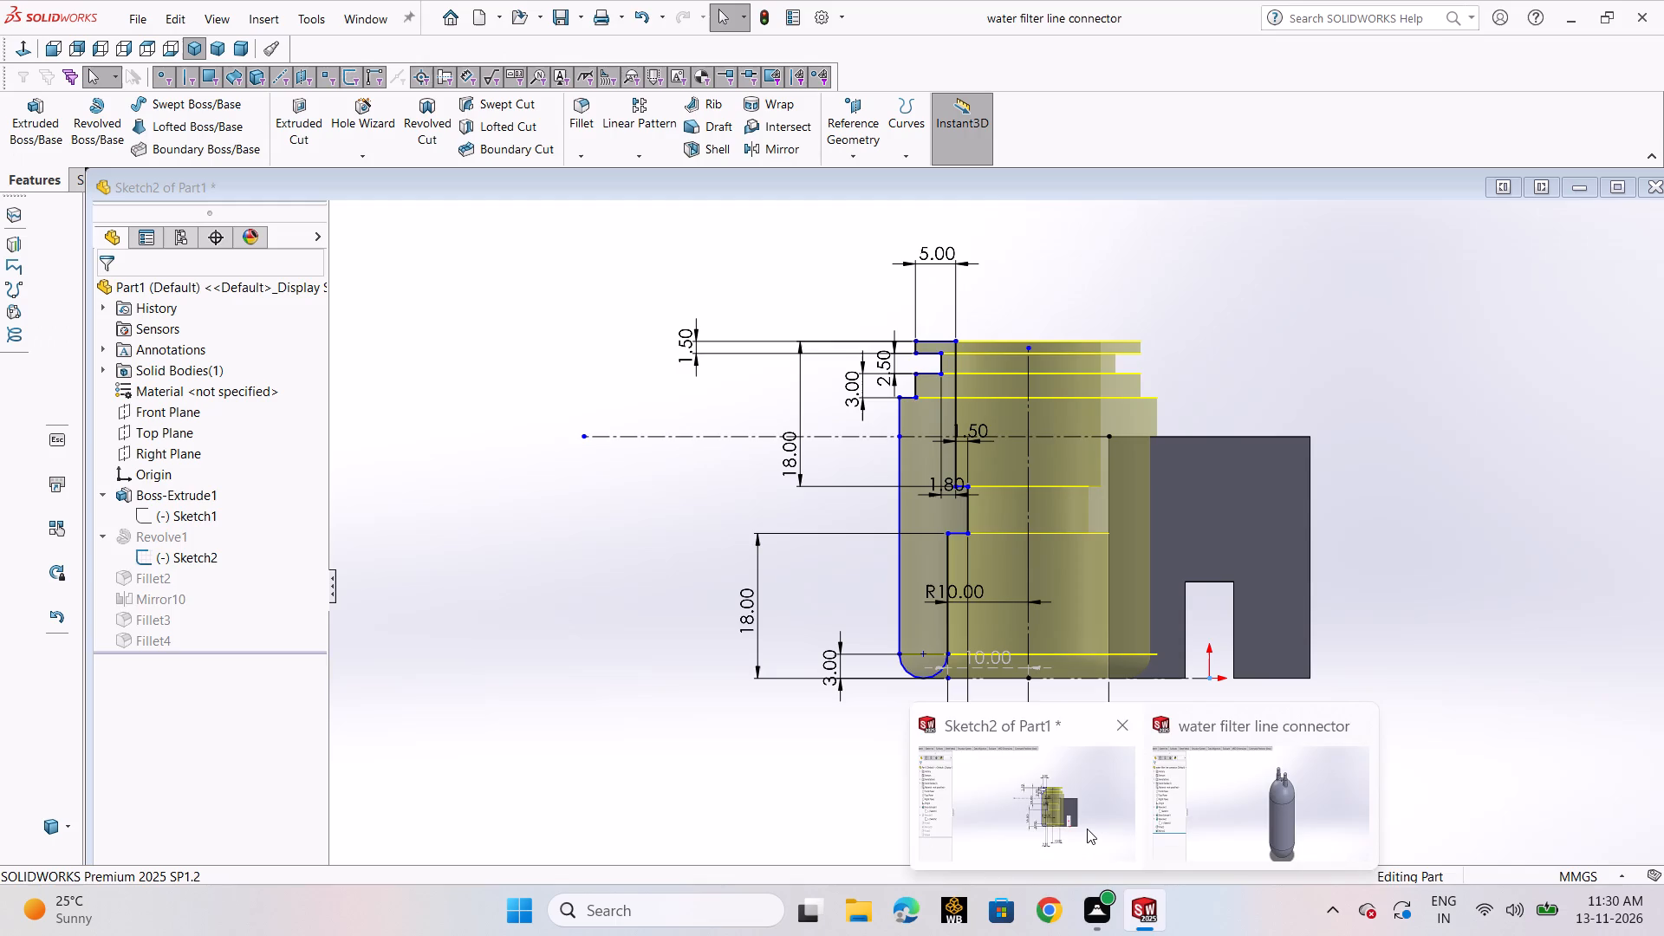
Switch to Part1, exit its open Sketch2, and save the part as "water filter".
left_click(1087, 829)
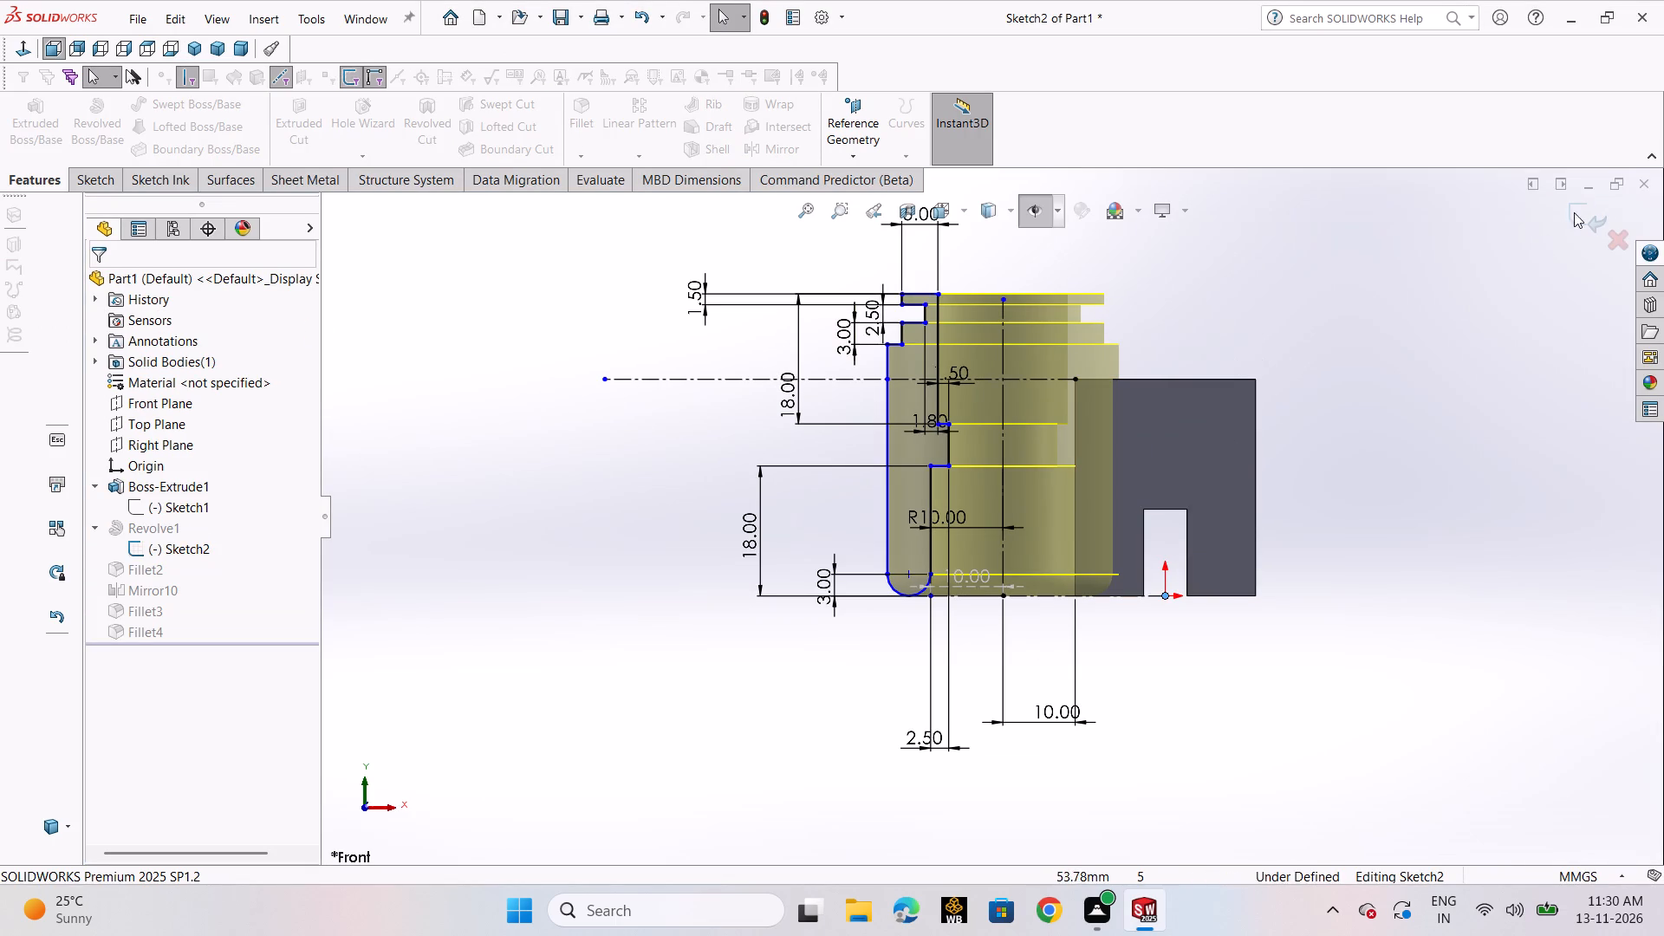
left_click(1579, 219)
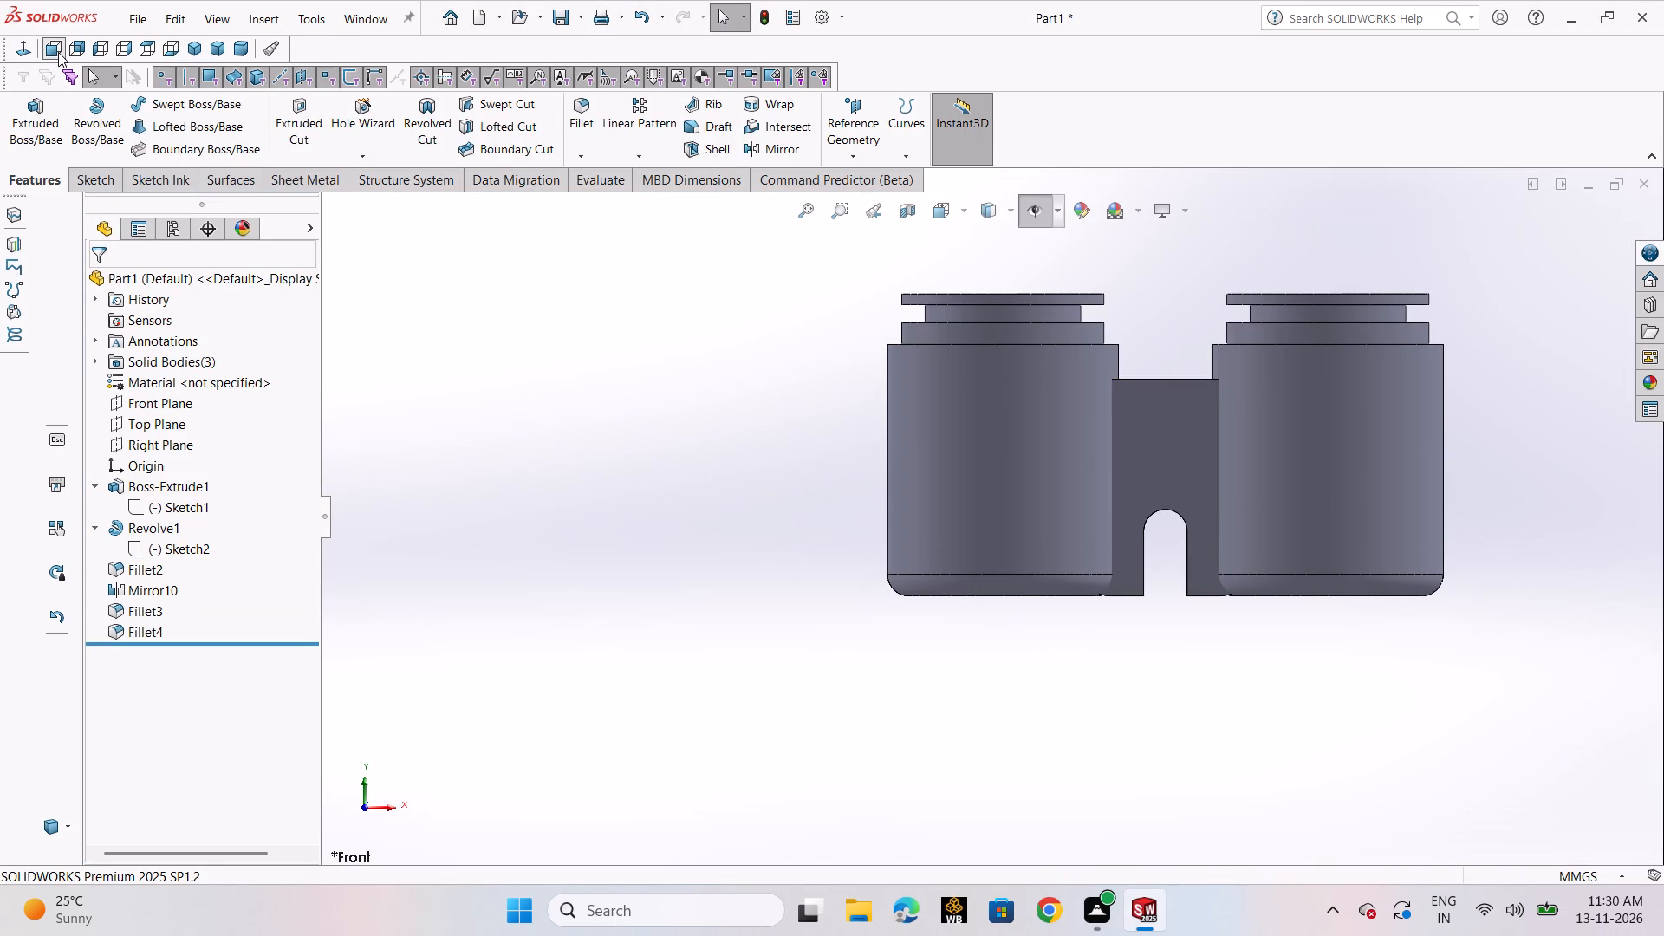
key("ctrl+s")
key("BackSpace")
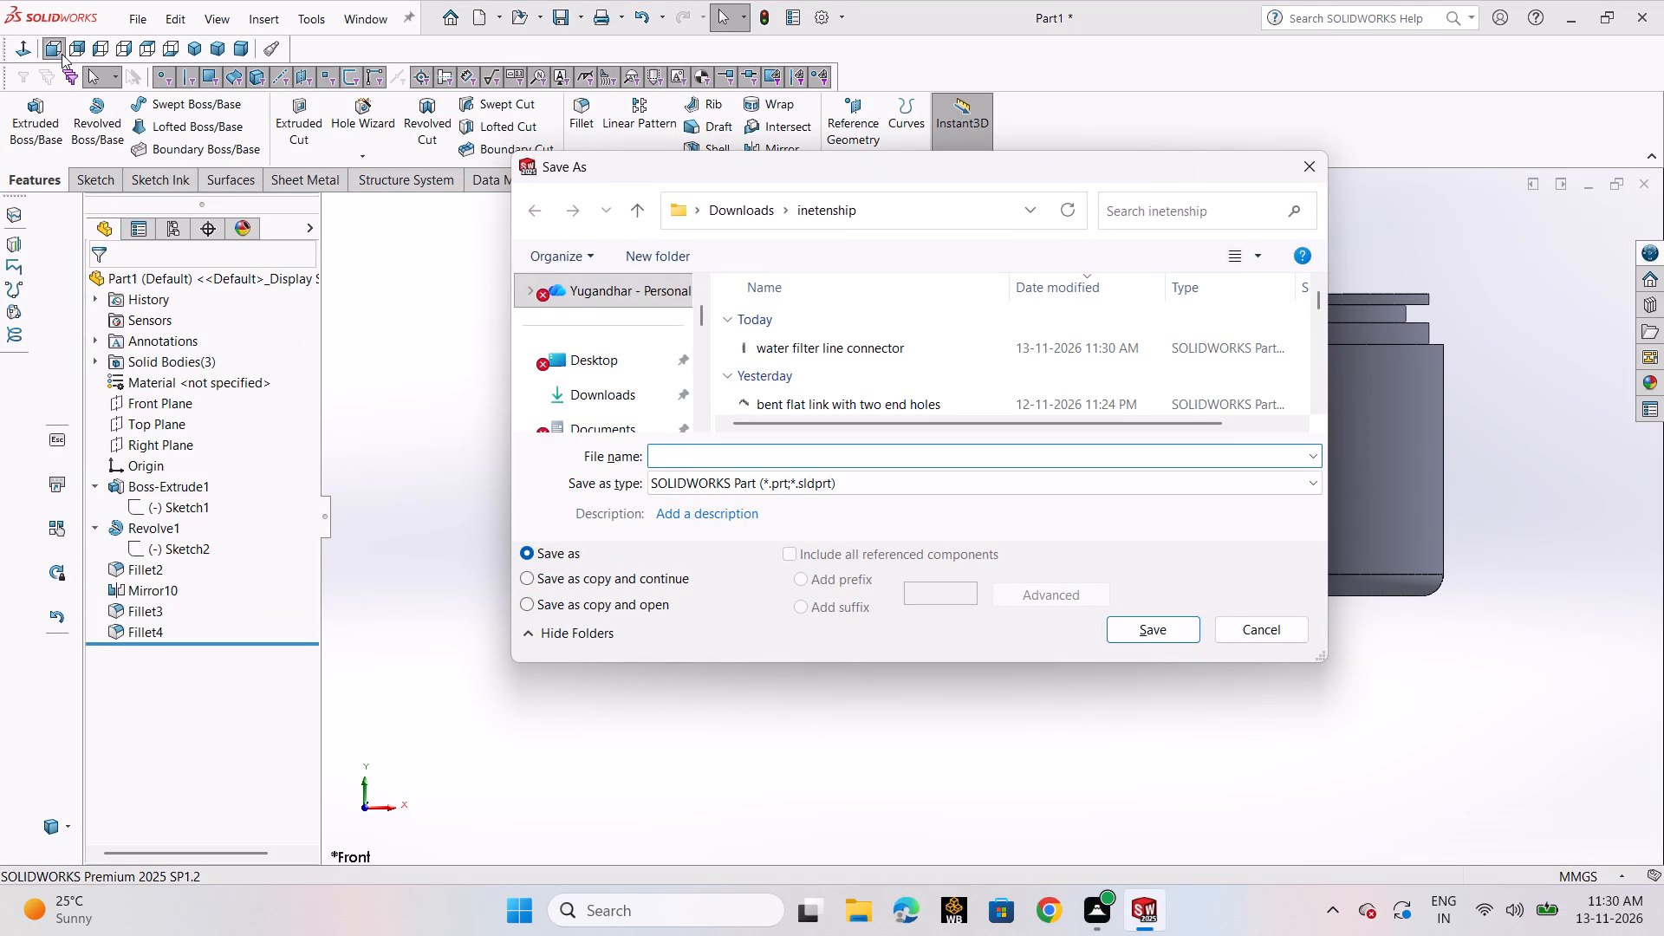
type("water filter")
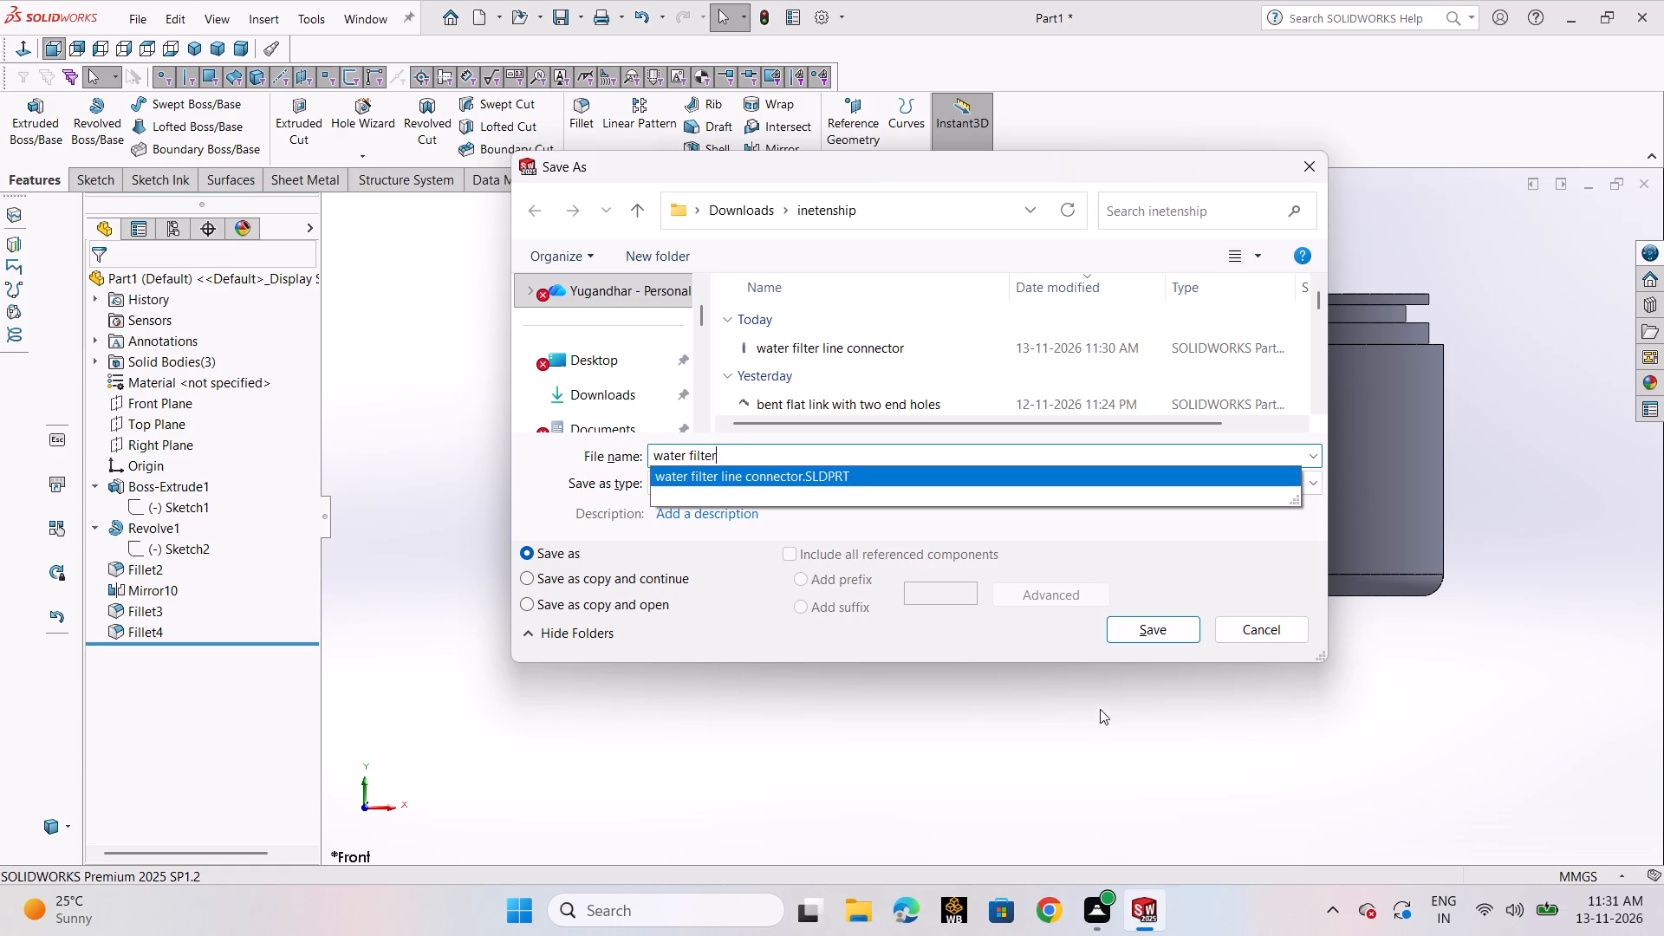
left_click(1147, 626)
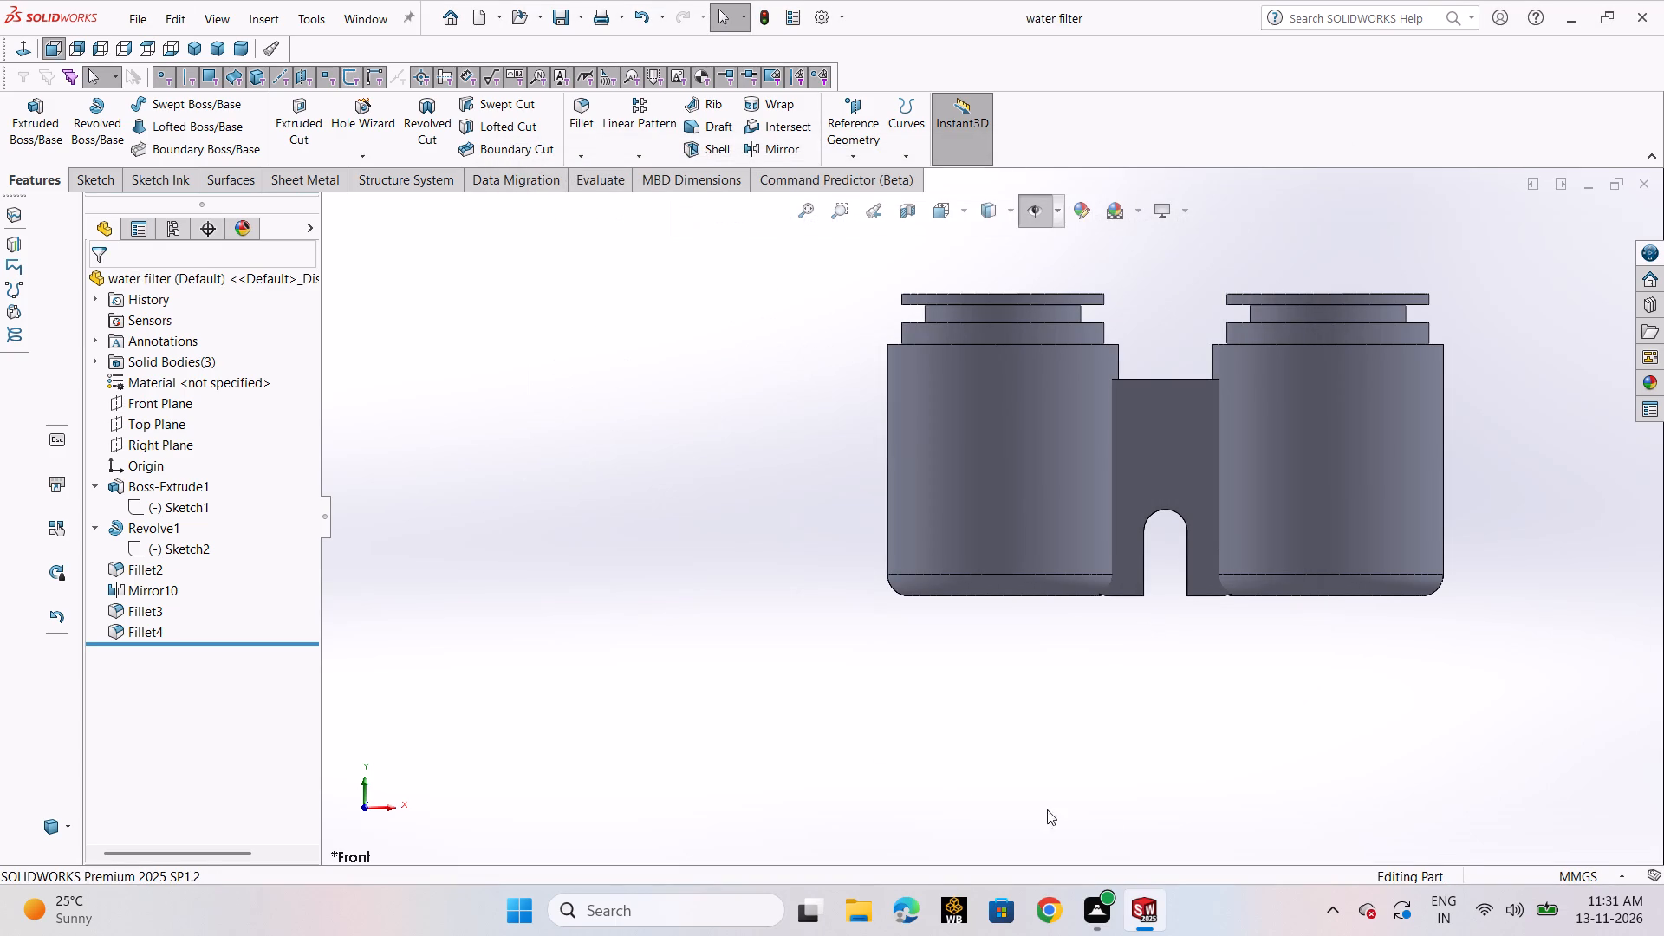
Create a new assembly and place the water filter line connector as its first component.
left_click(141, 23)
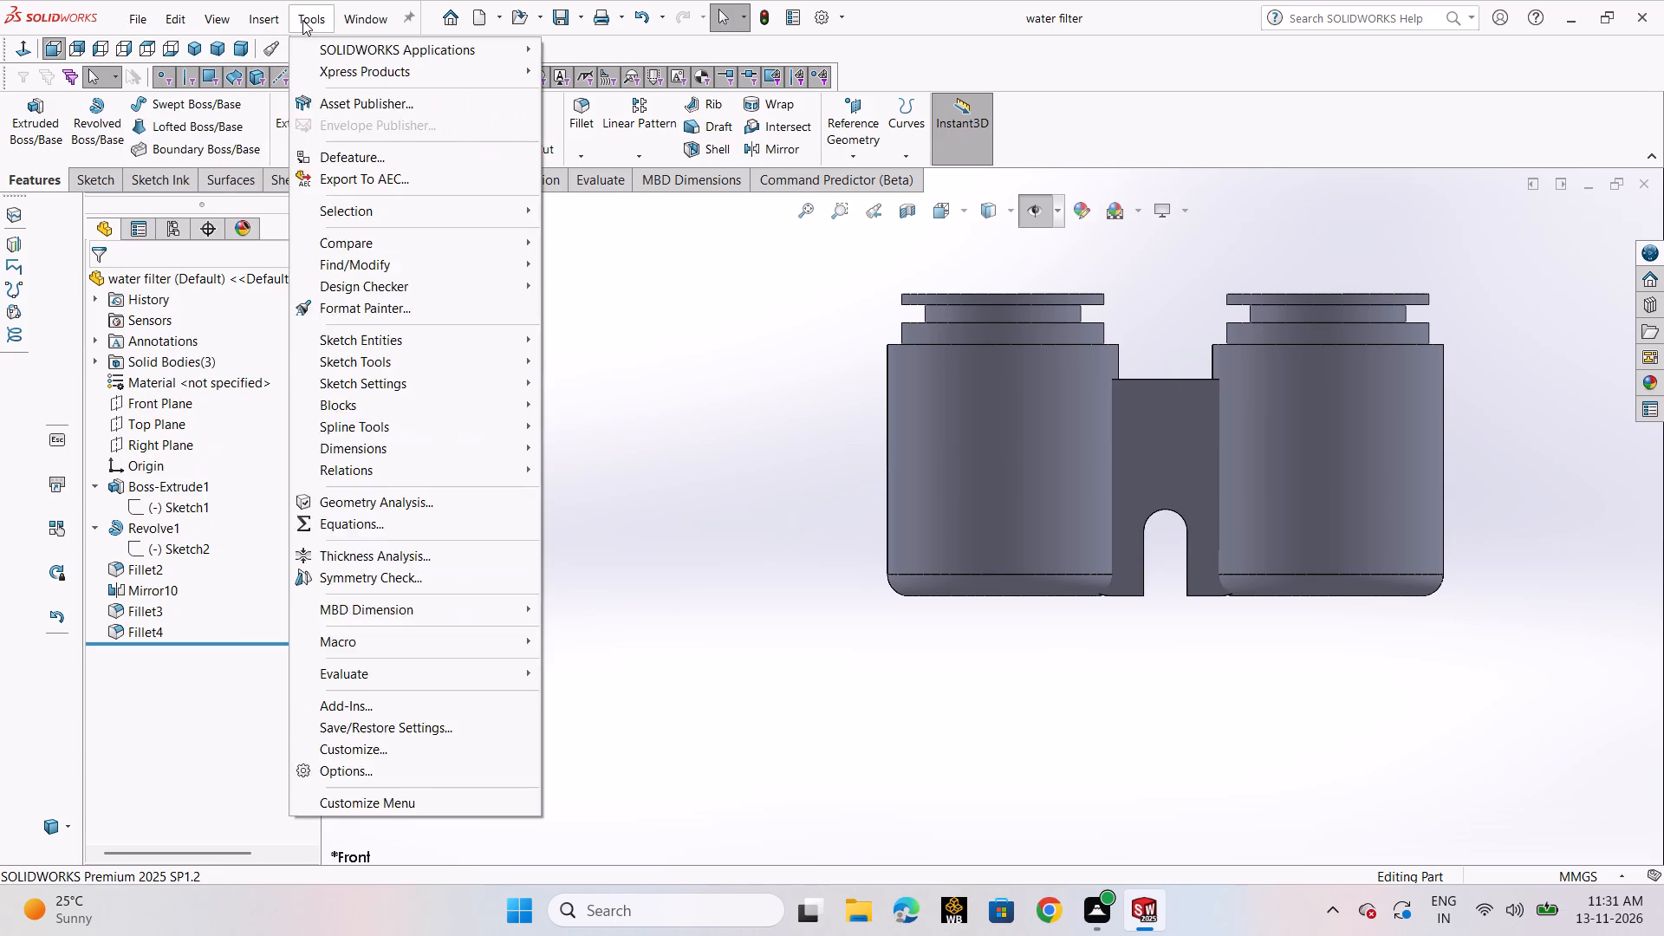
left_click(154, 45)
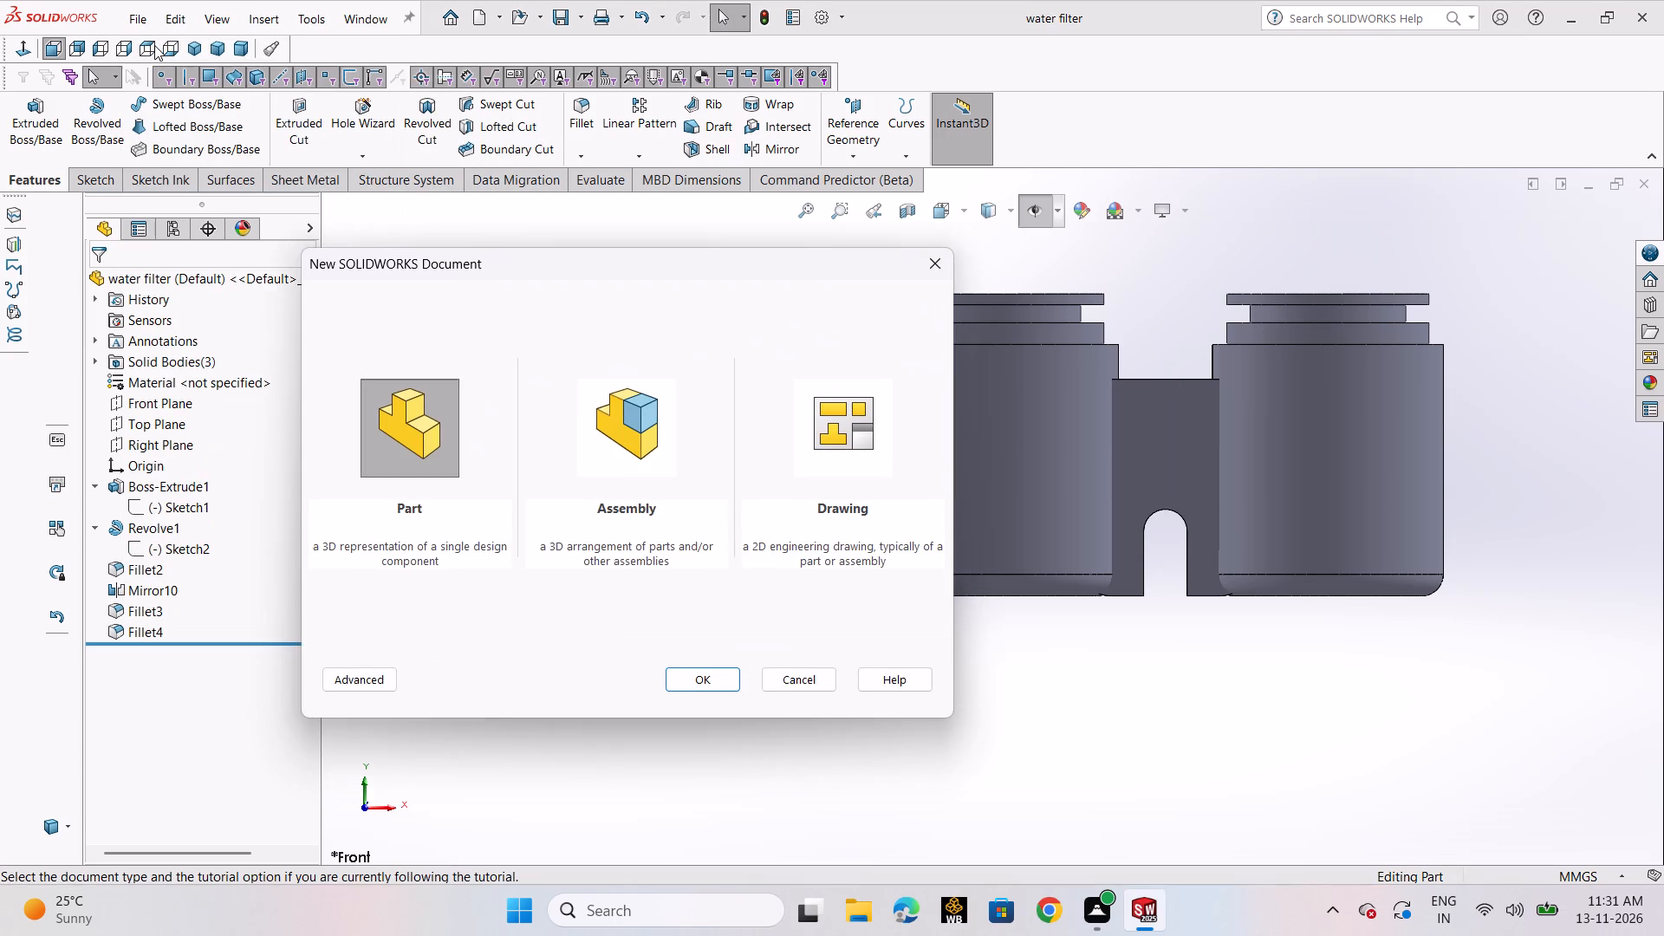
left_click(629, 456)
left_click(694, 686)
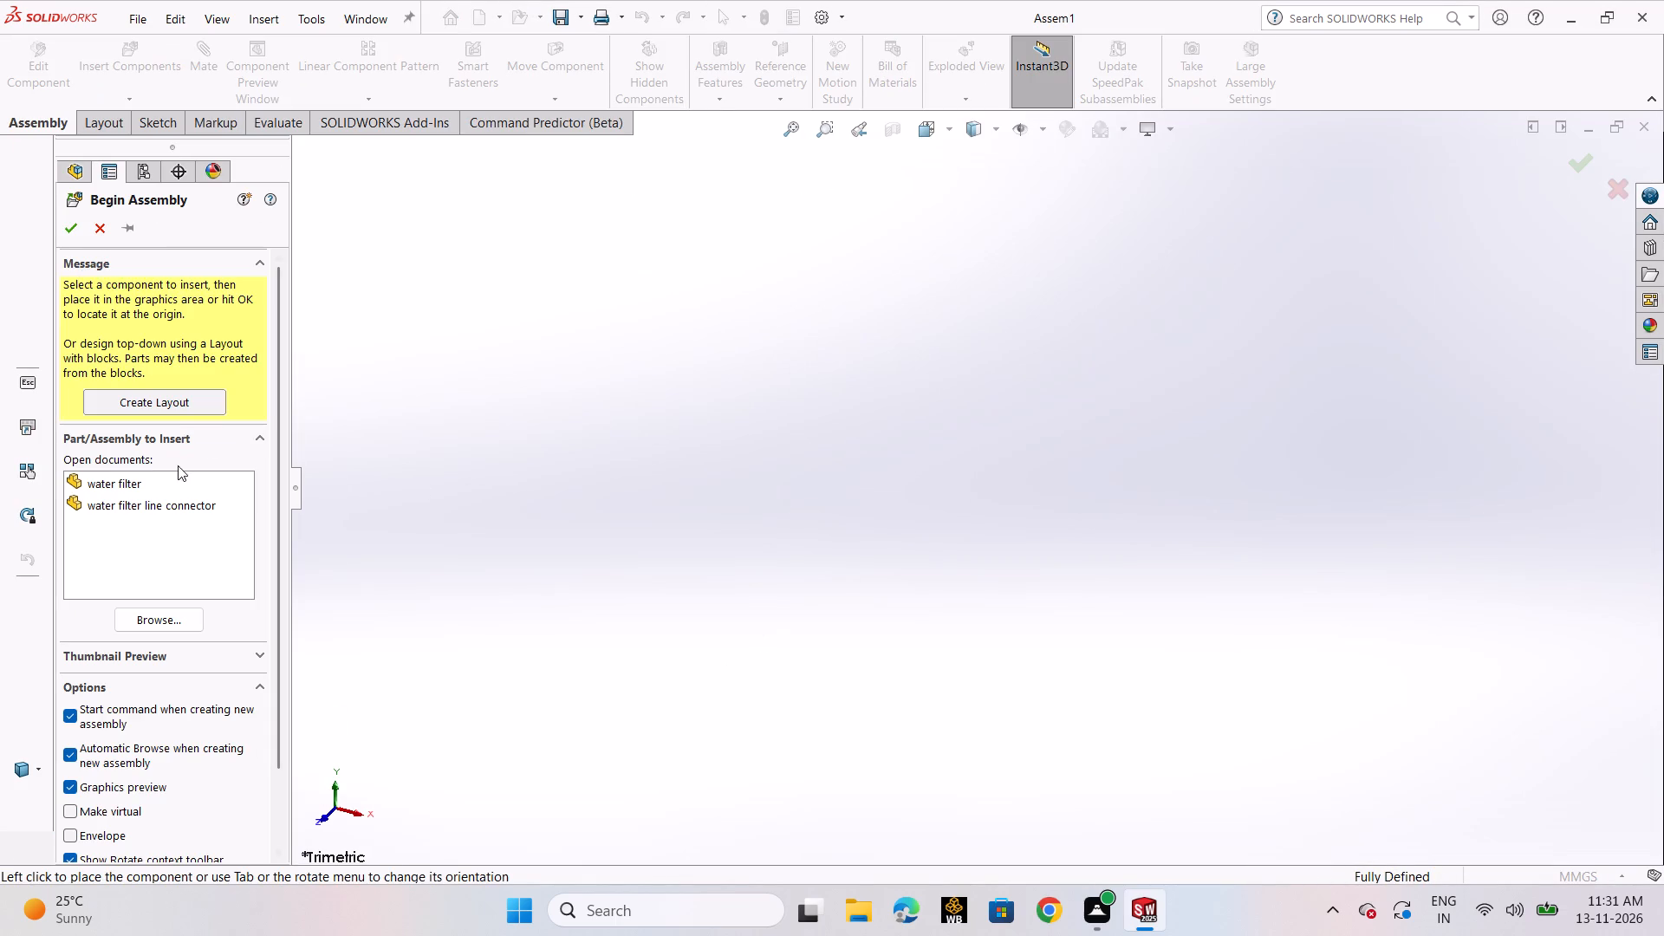
left_click(168, 512)
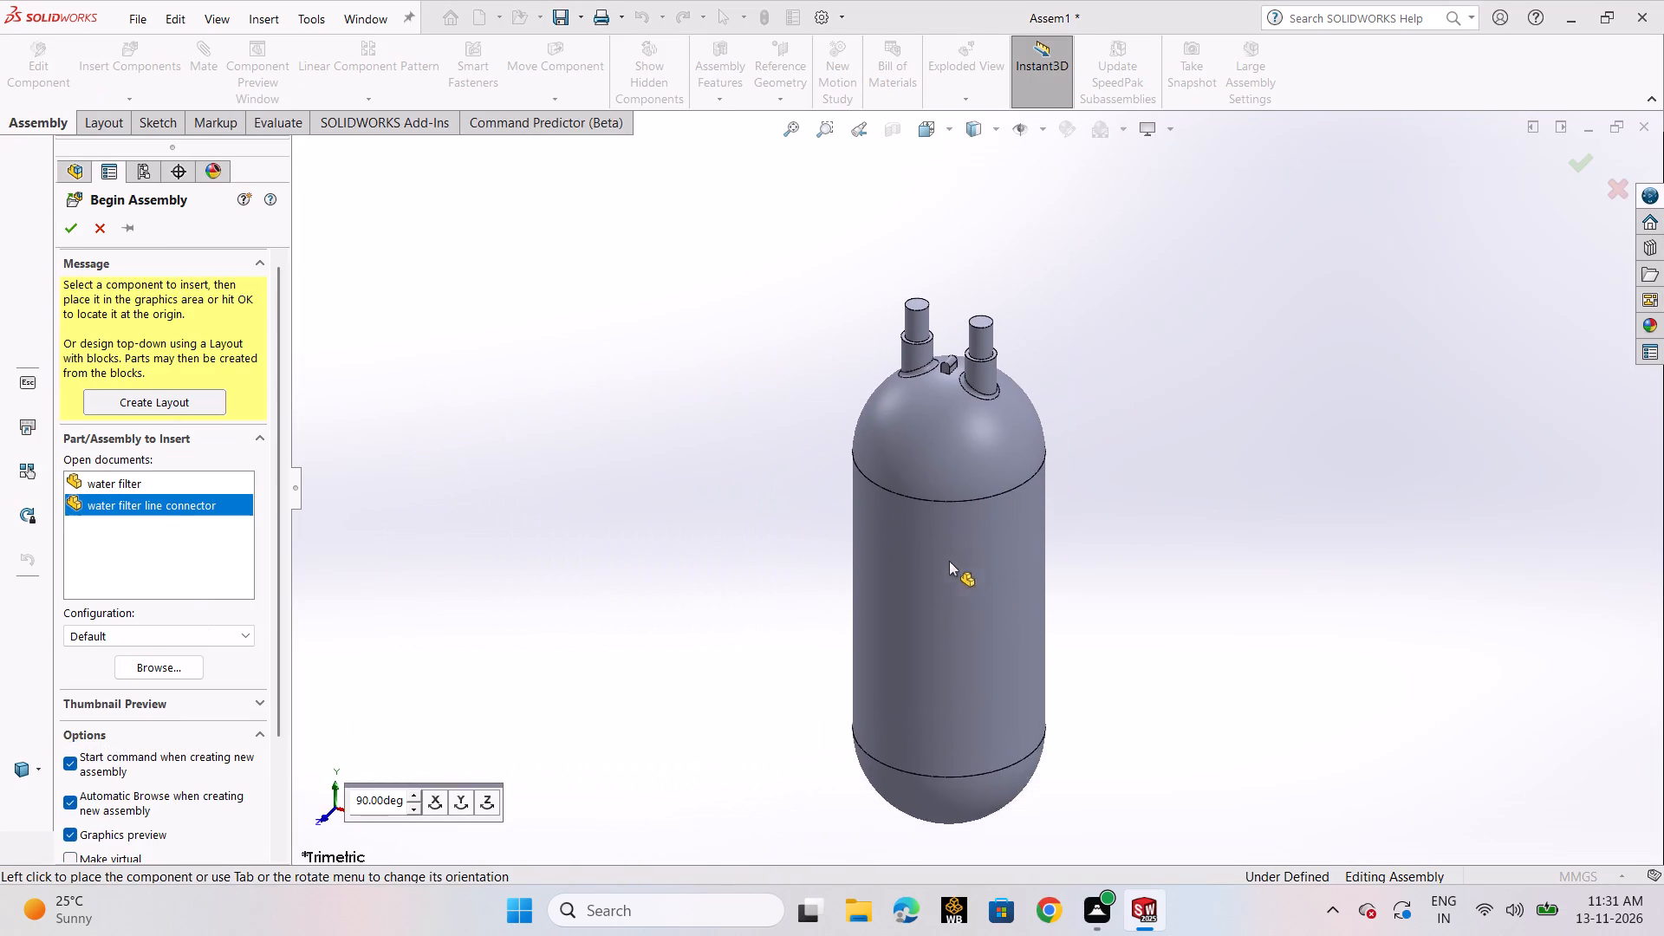
left_click(1091, 536)
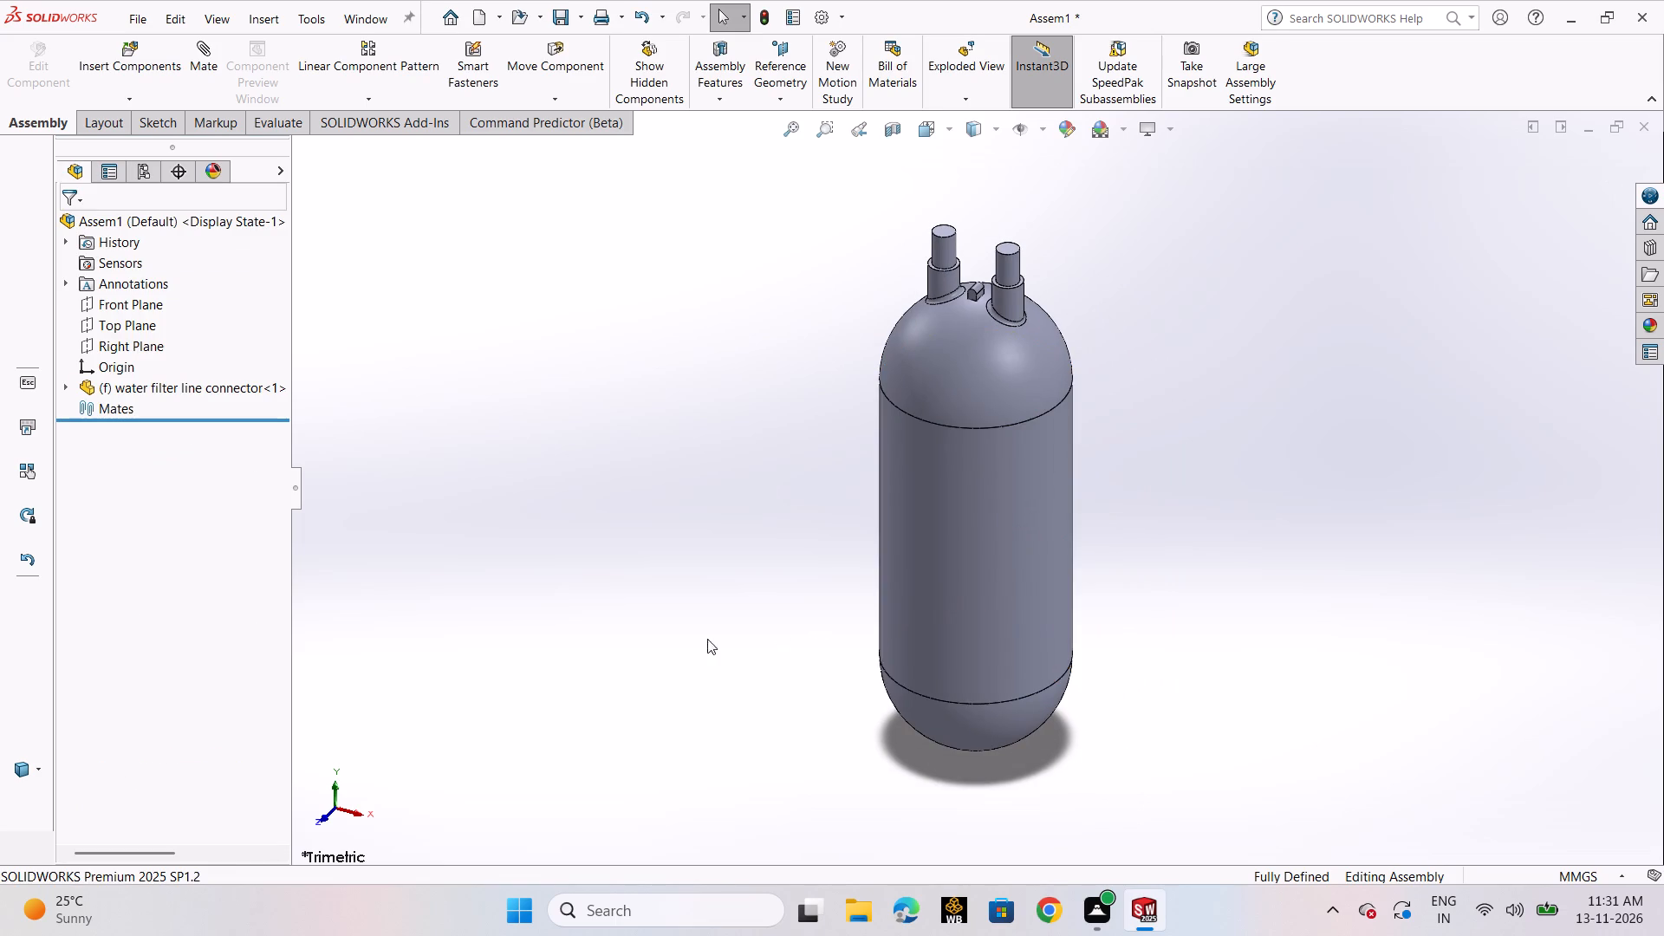
Float the fixed water filter line connector component so it can move freely, and shift it slightly.
left_click(1036, 524)
right_click(1036, 524)
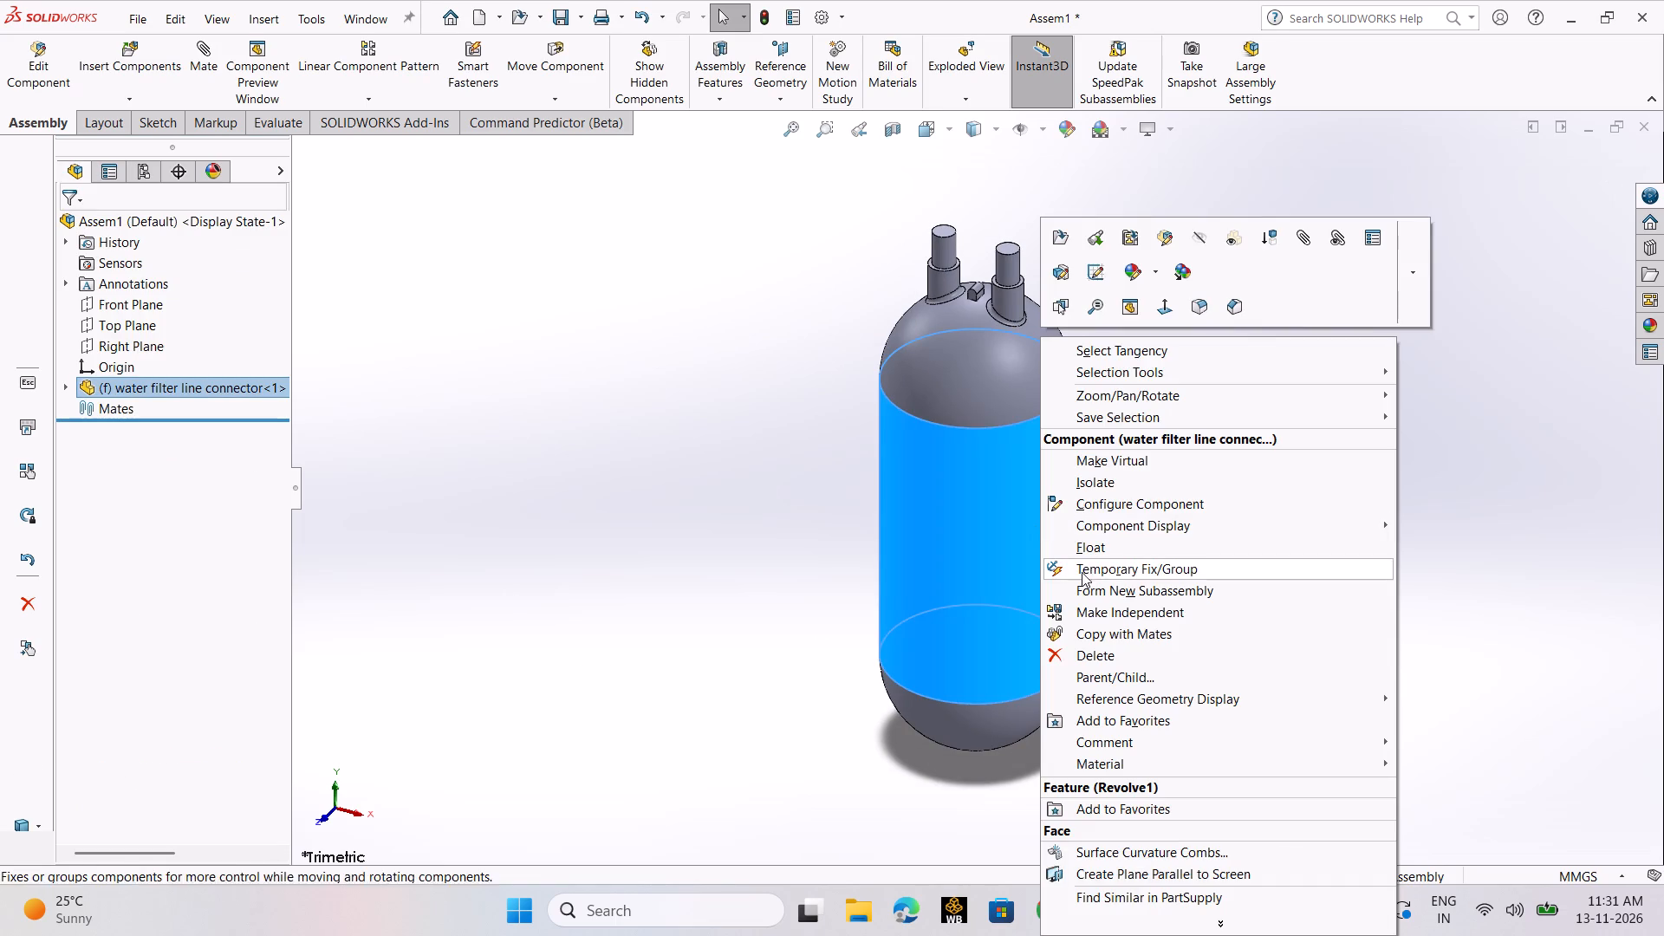
left_click(1095, 554)
left_click_drag(1029, 521, 1014, 536)
left_click(1123, 530)
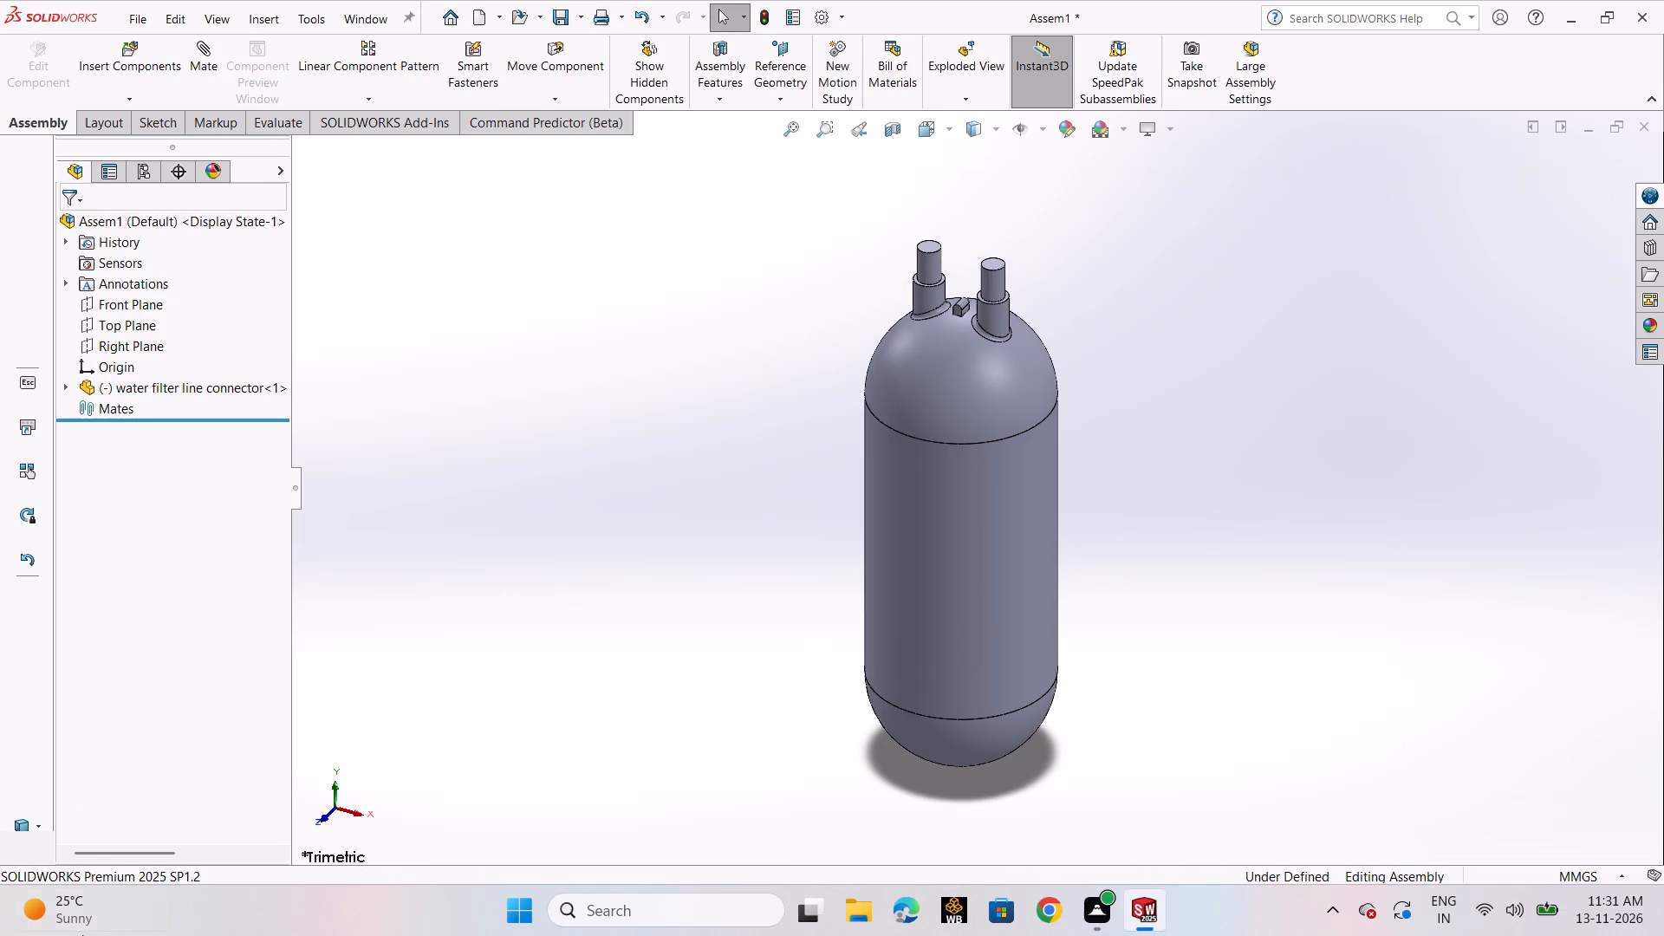
Add a coincident mate between the connector's Front Plane and the assembly's Front Plane.
left_click(68, 388)
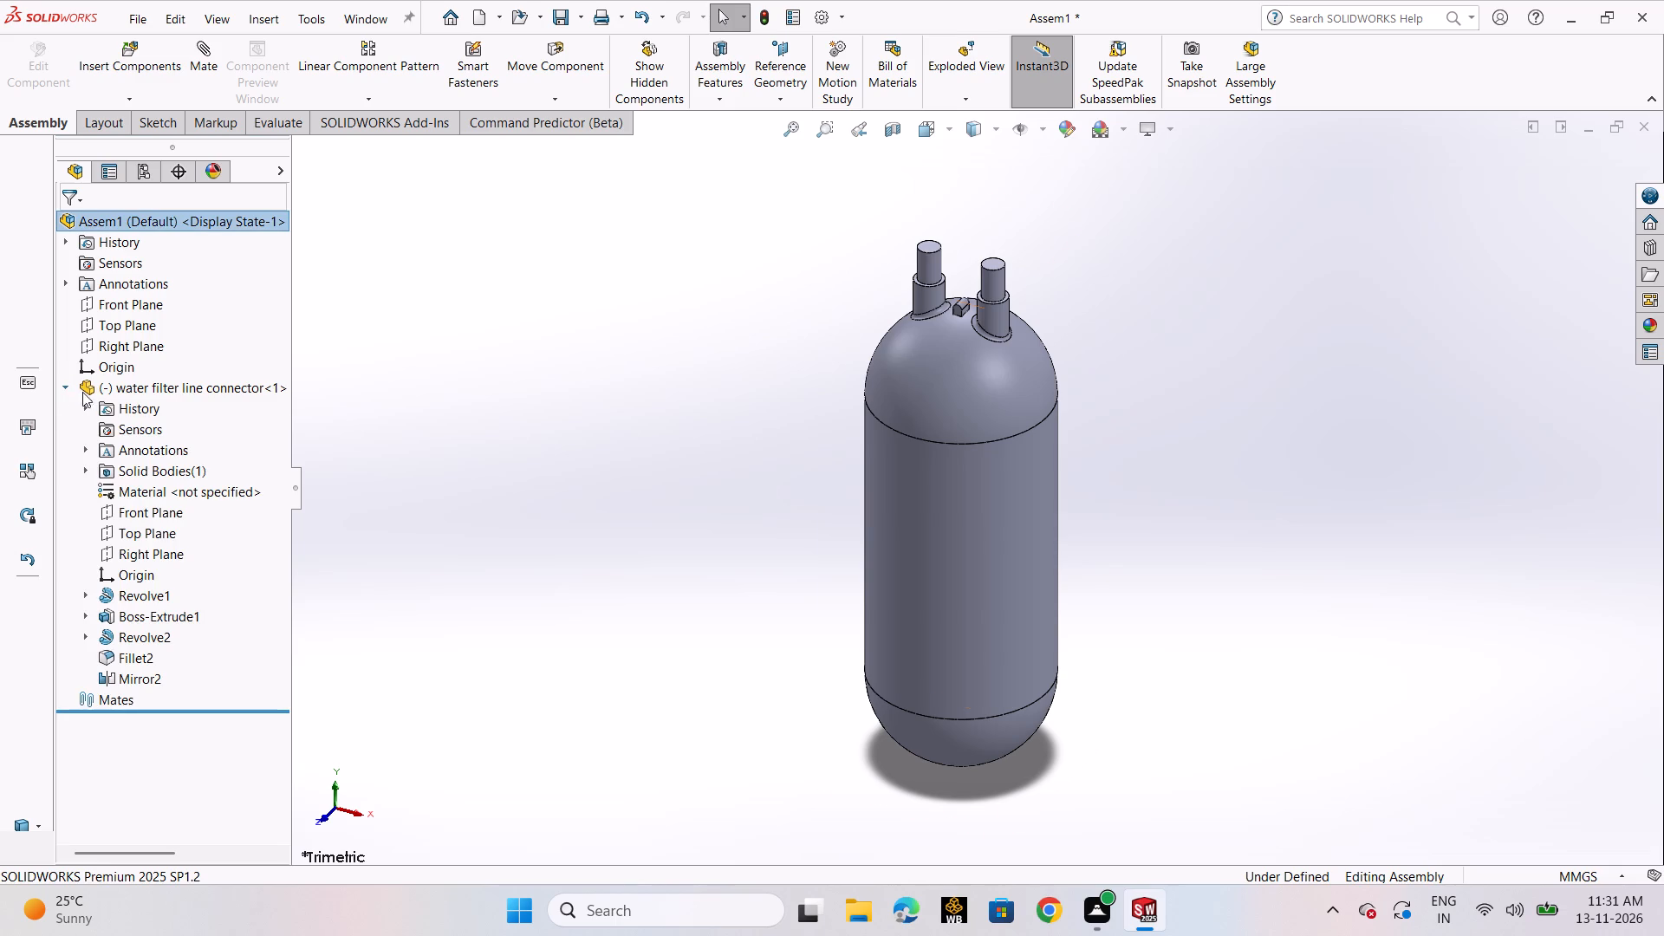
left_click(191, 68)
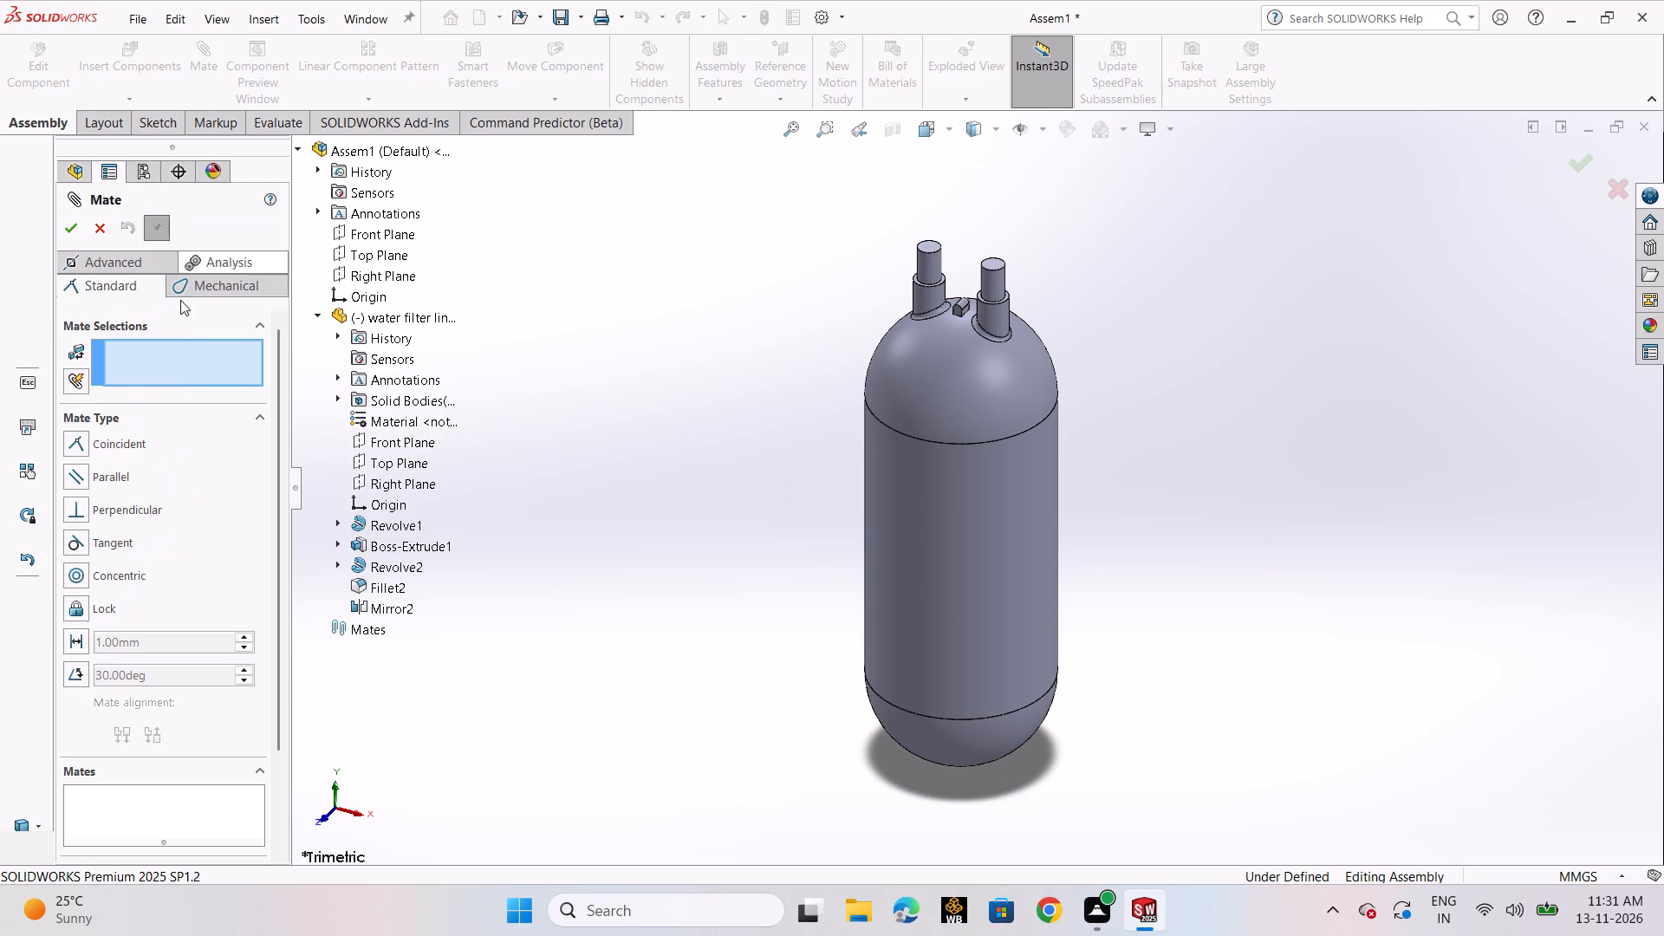
left_click(411, 446)
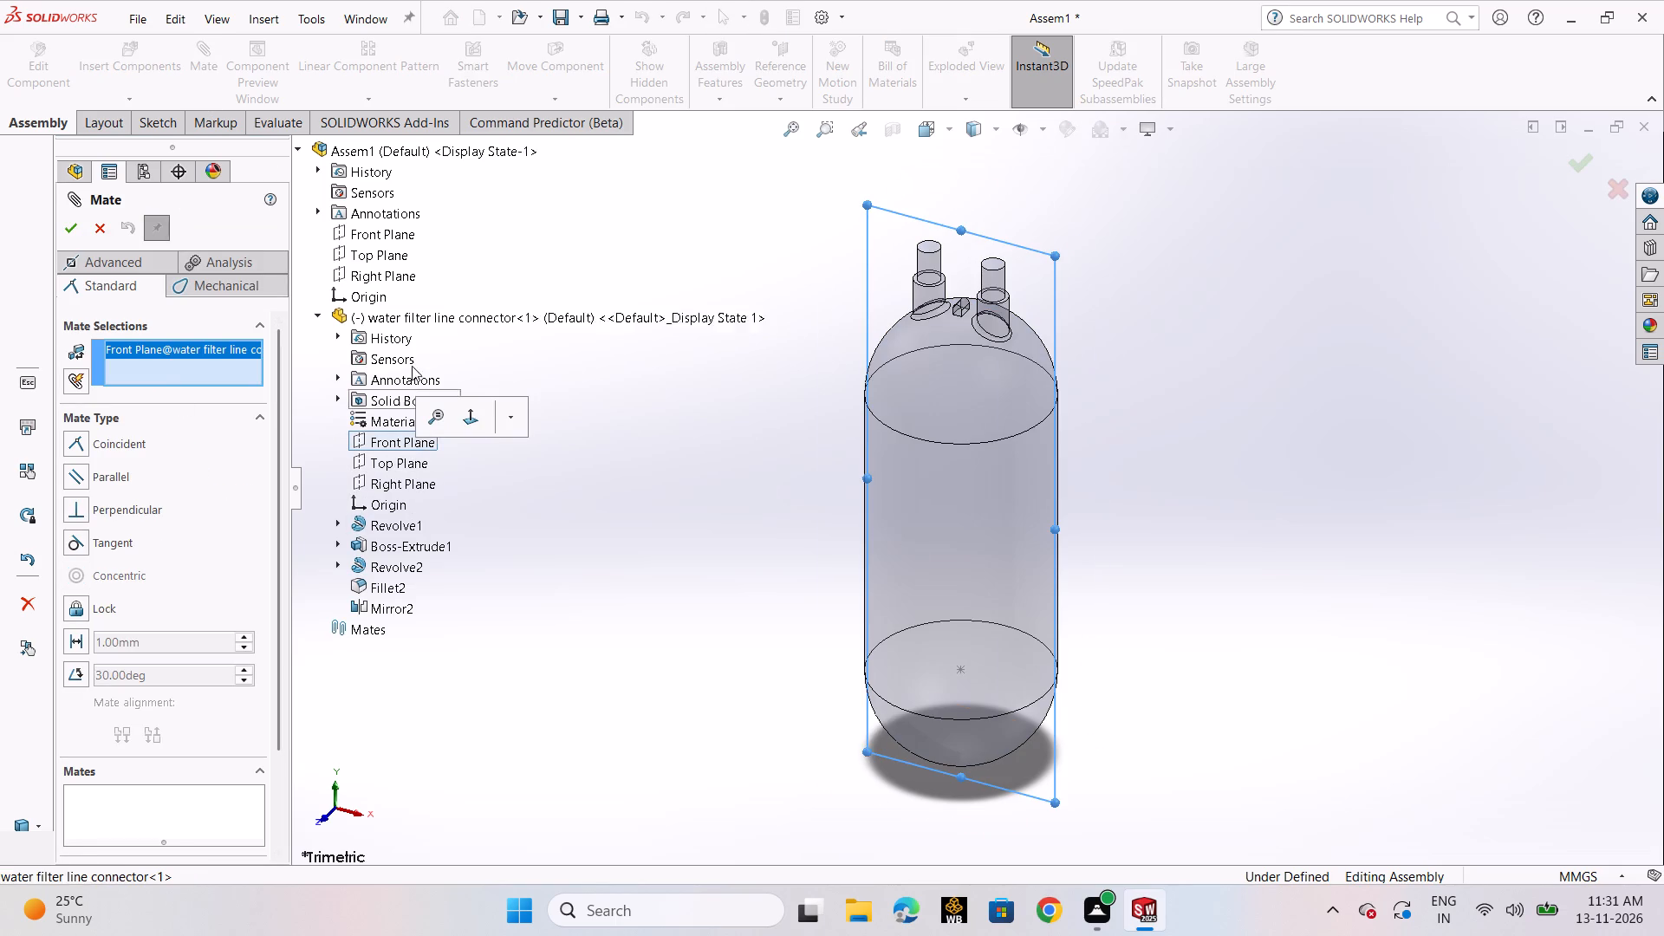
left_click(387, 231)
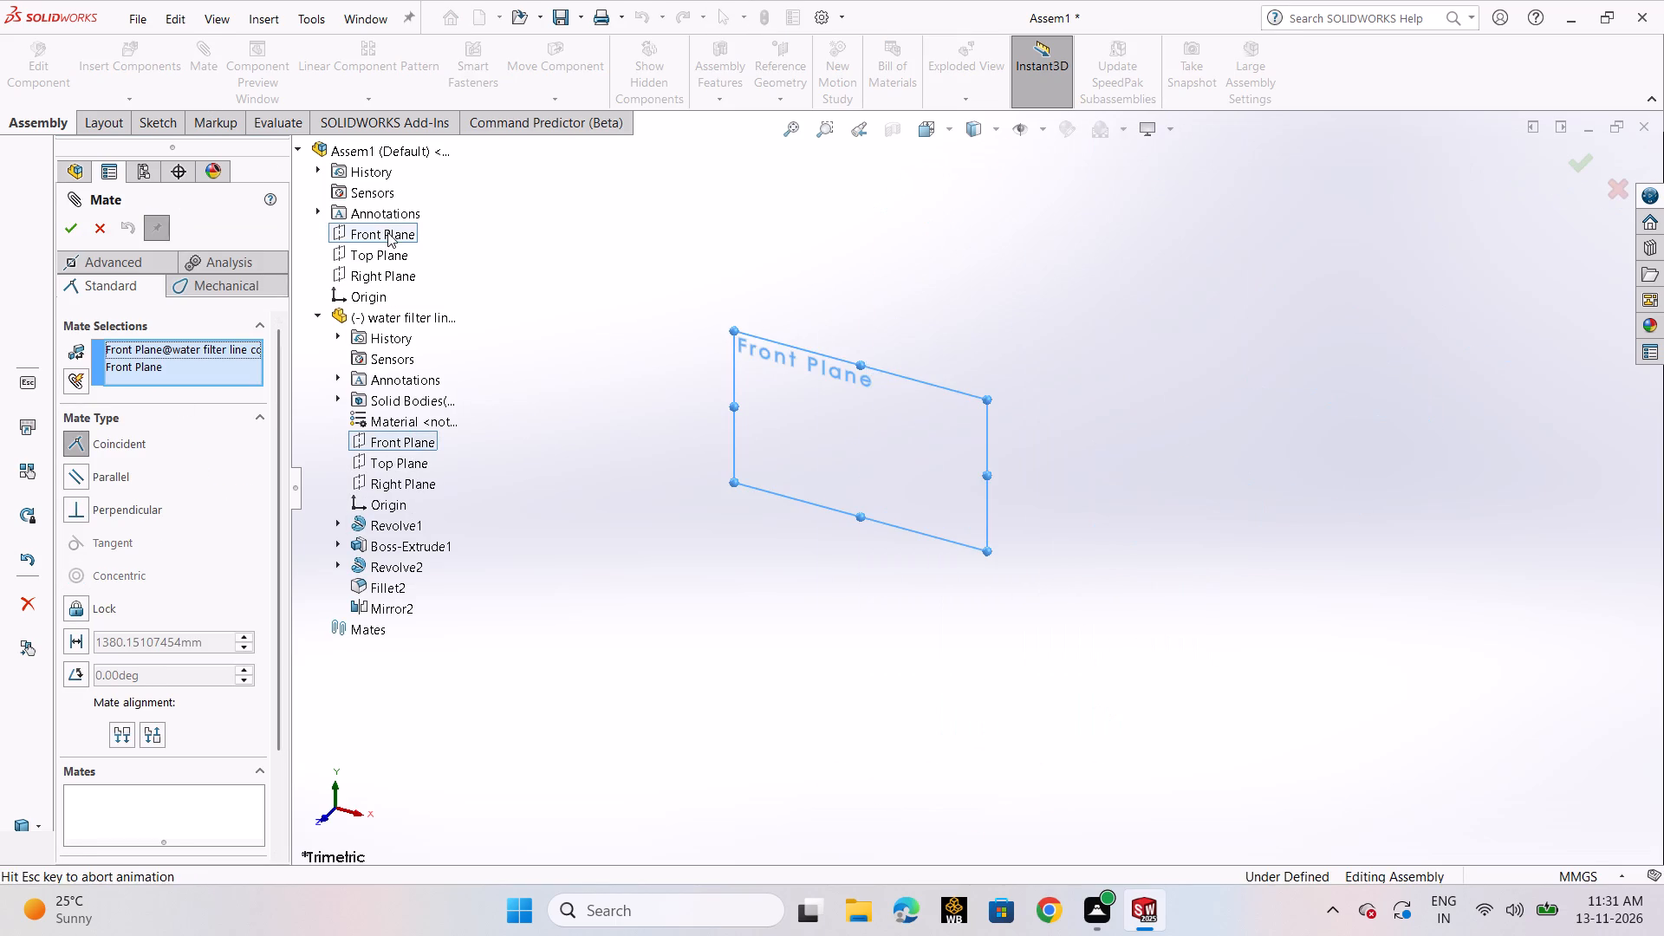
scroll(1099, 502, "up", 10)
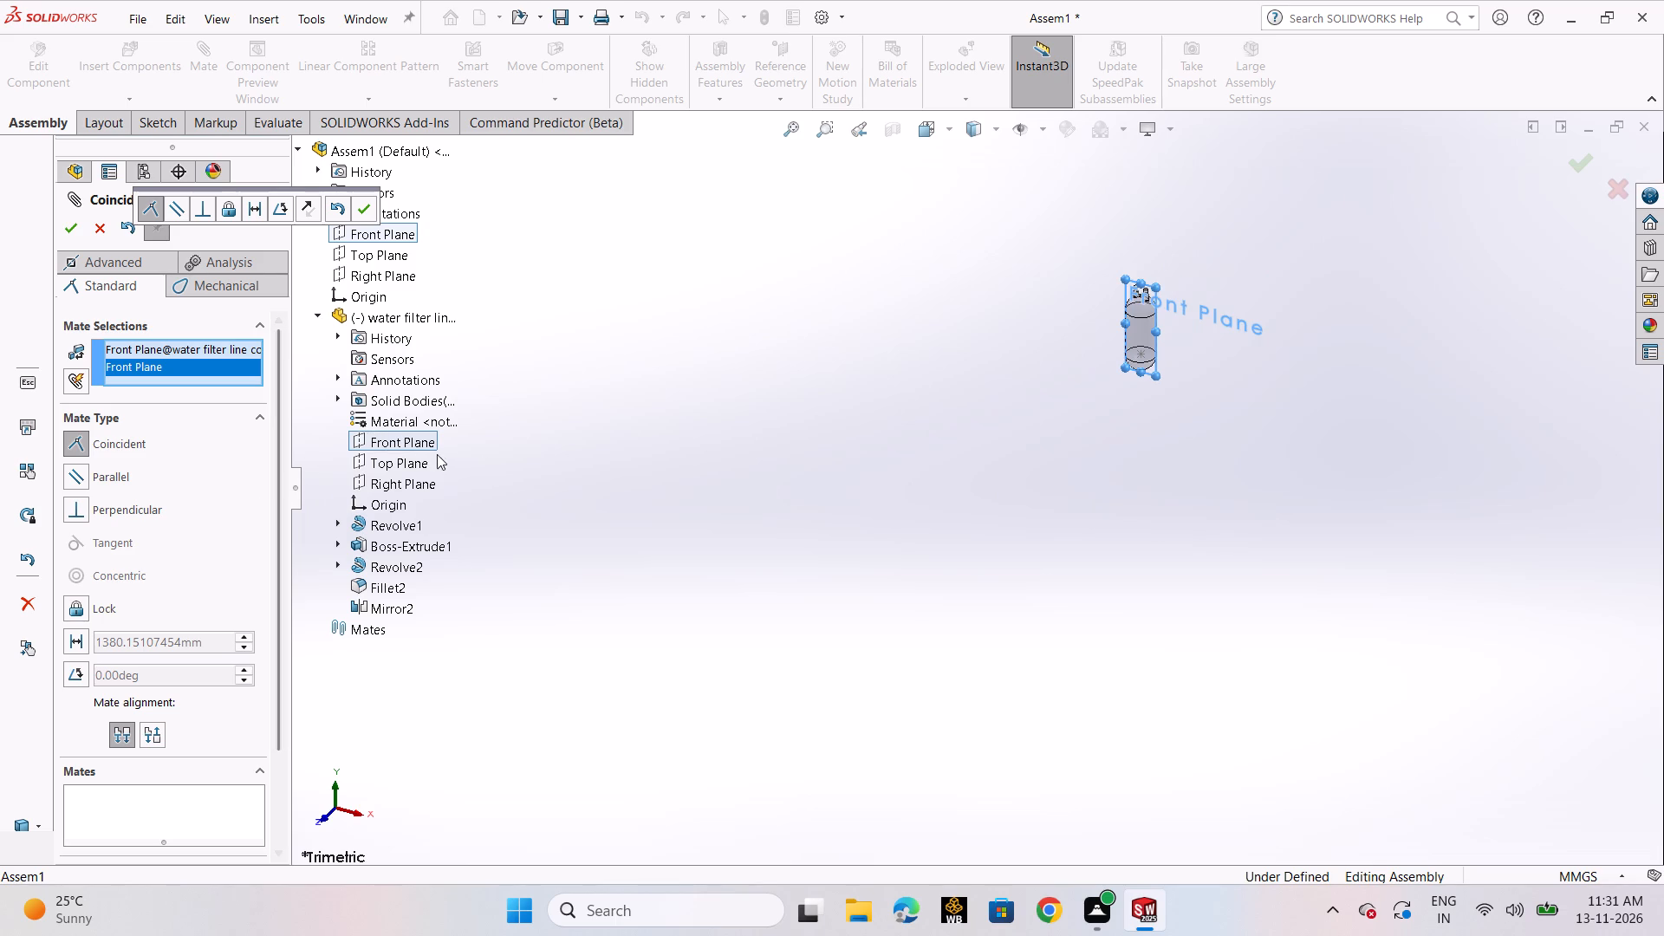
left_click(371, 276)
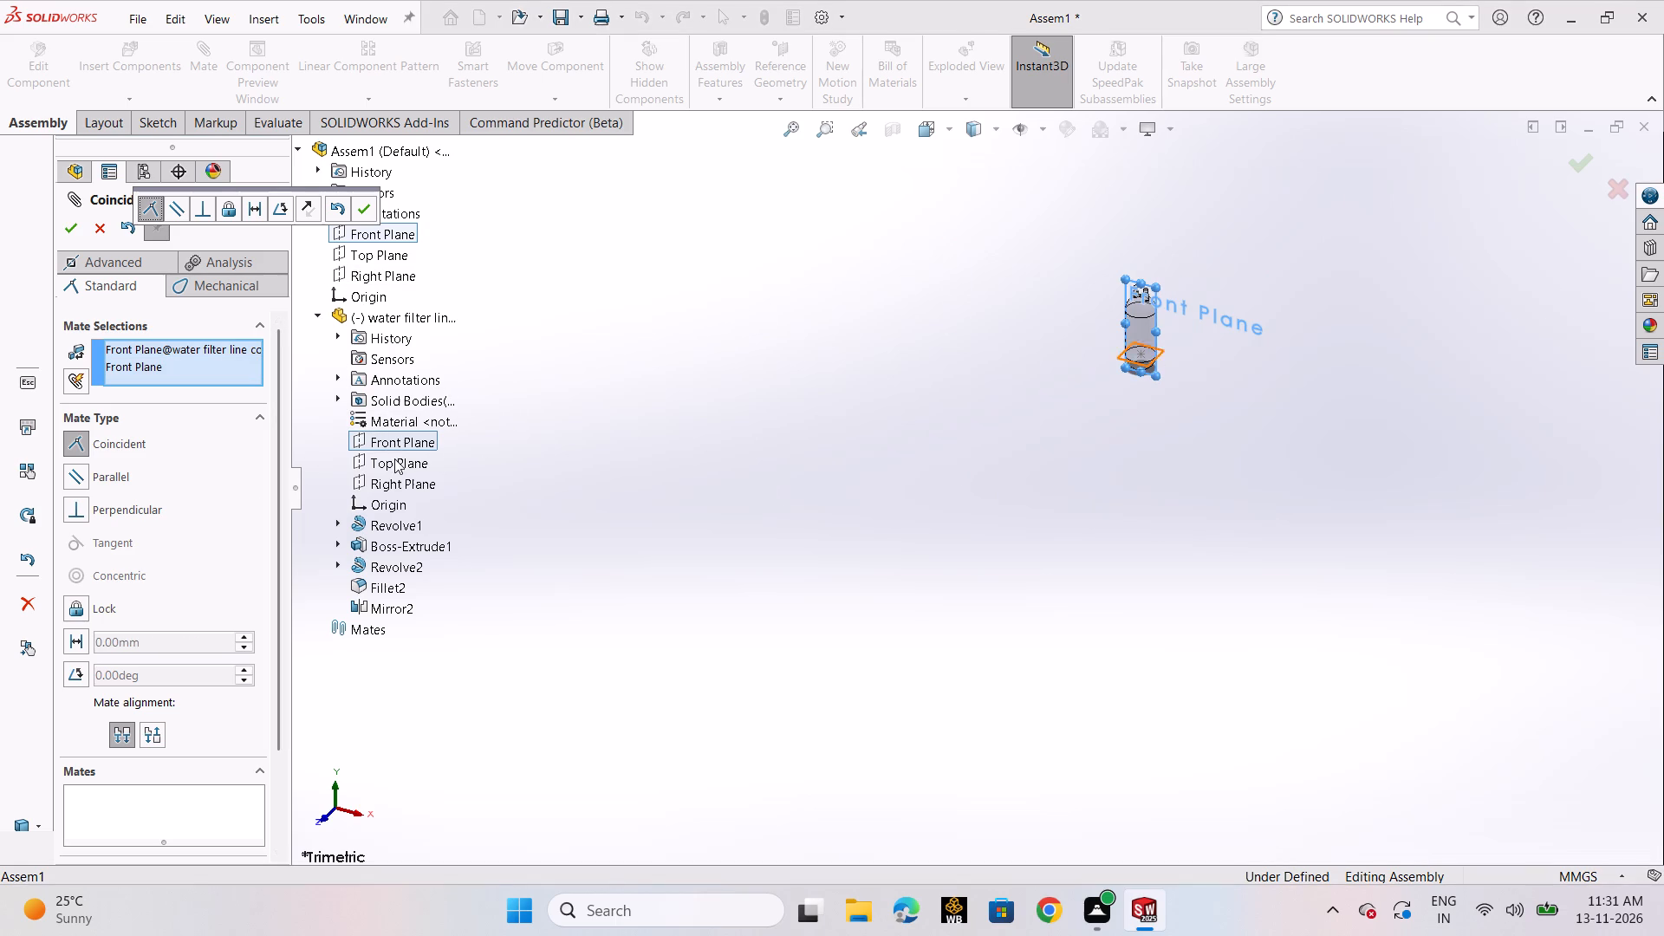
left_click(396, 484)
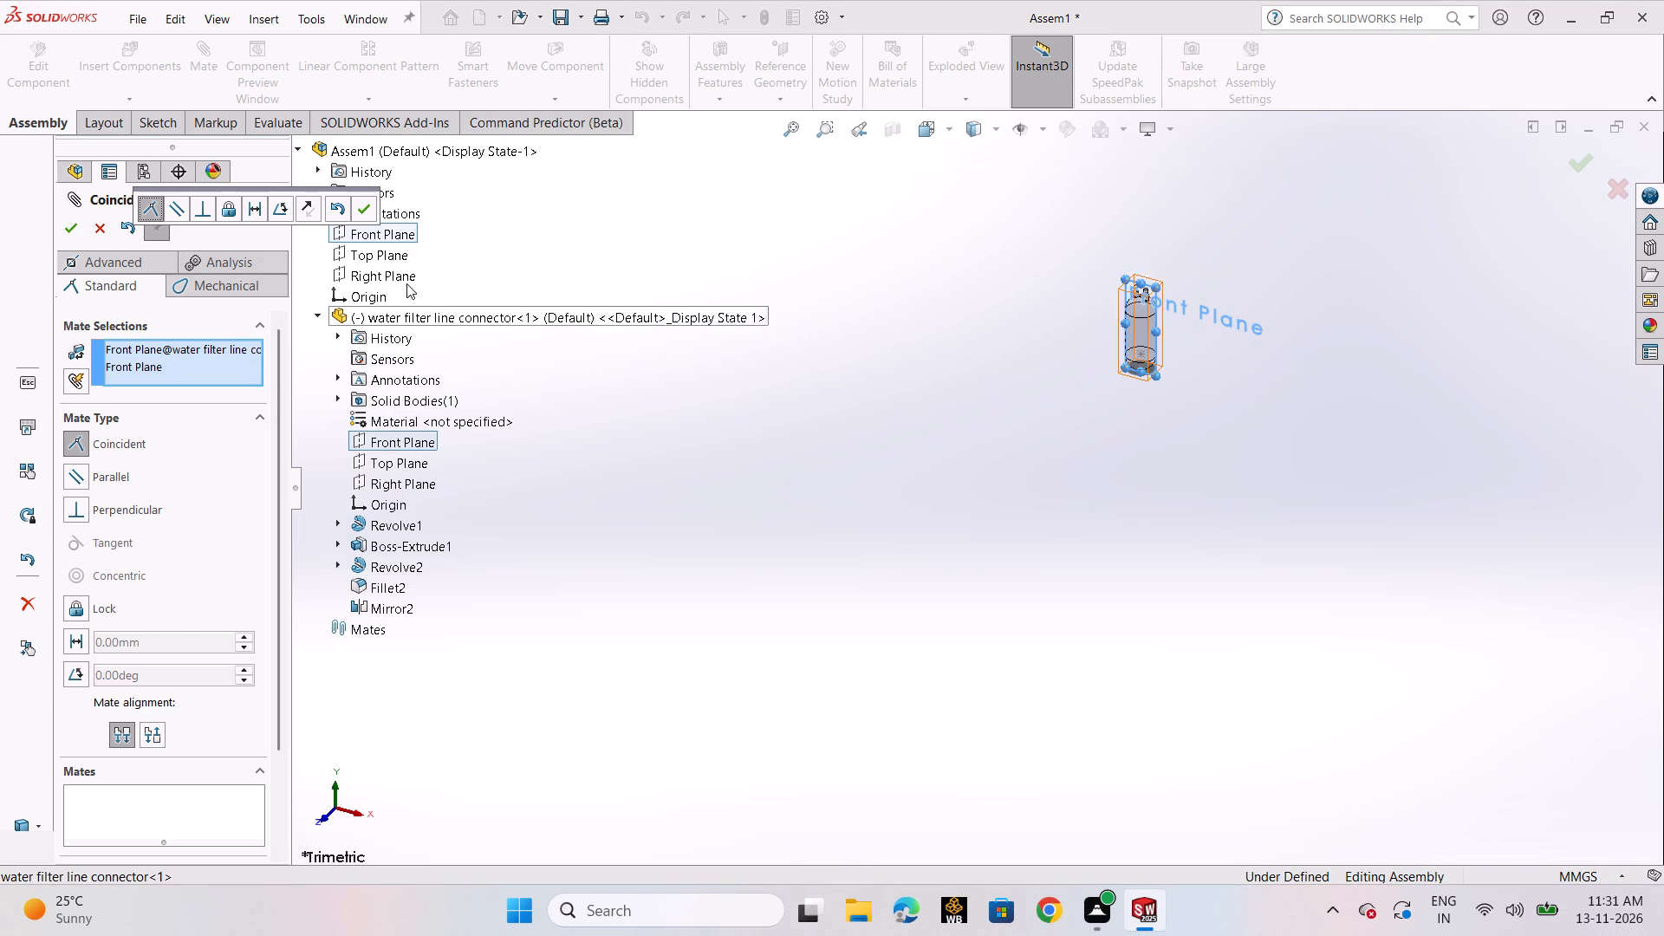
left_click(358, 206)
left_click(540, 463)
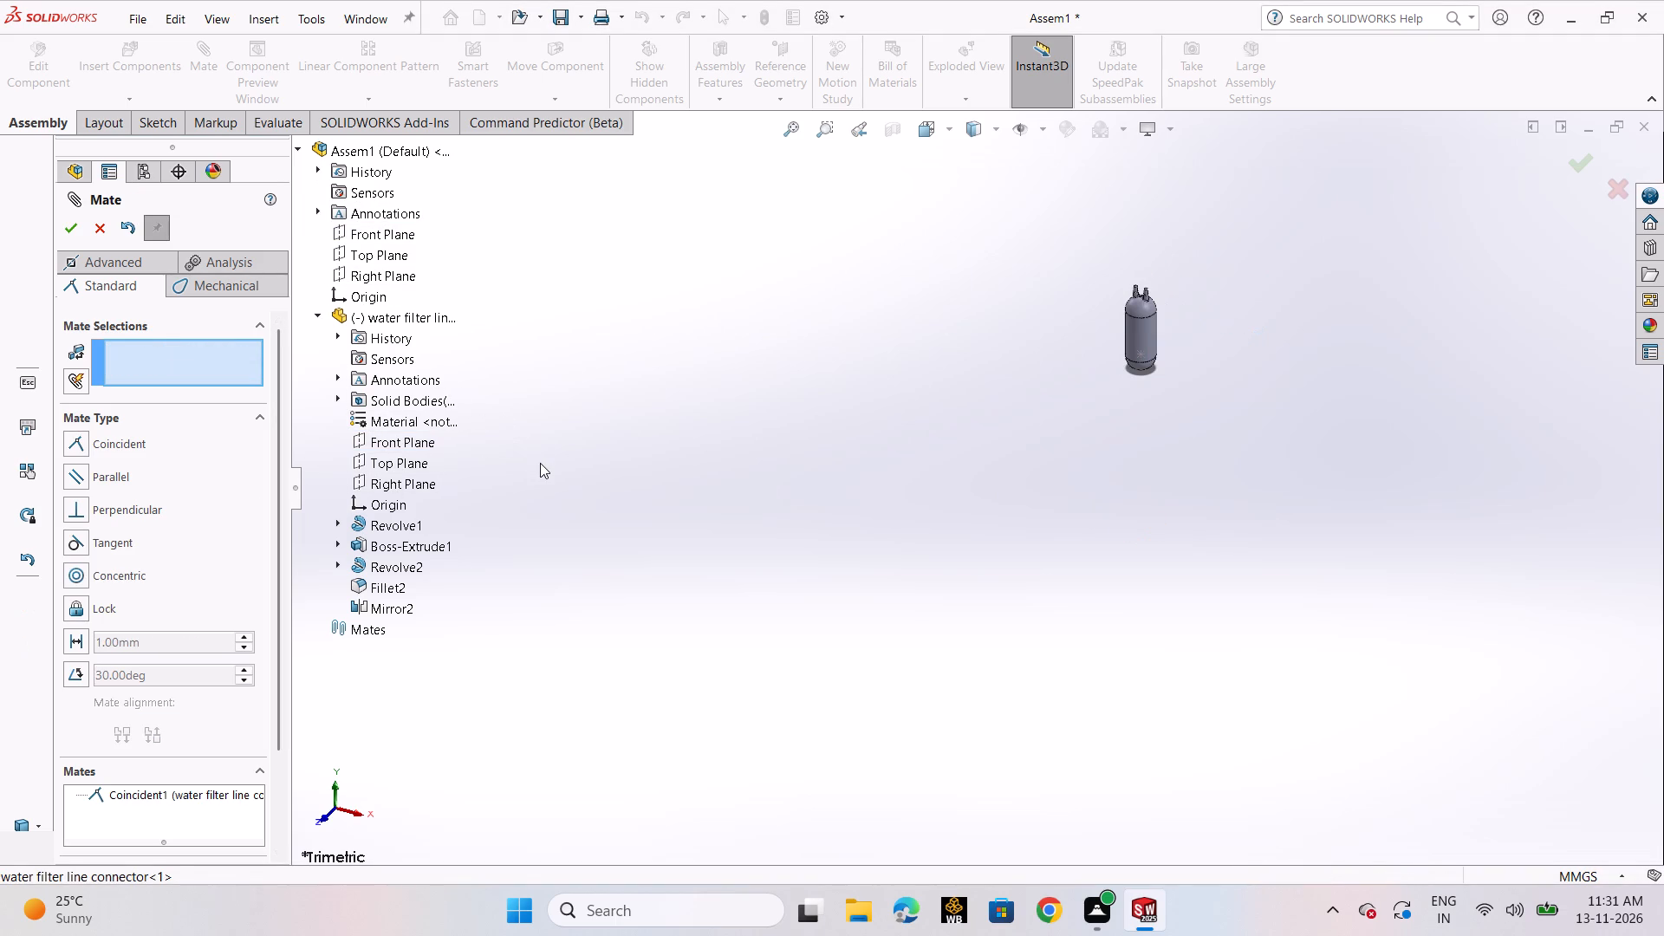
Add a coincident mate between the assembly's Right Plane and the connector's Right Plane.
left_click(386, 270)
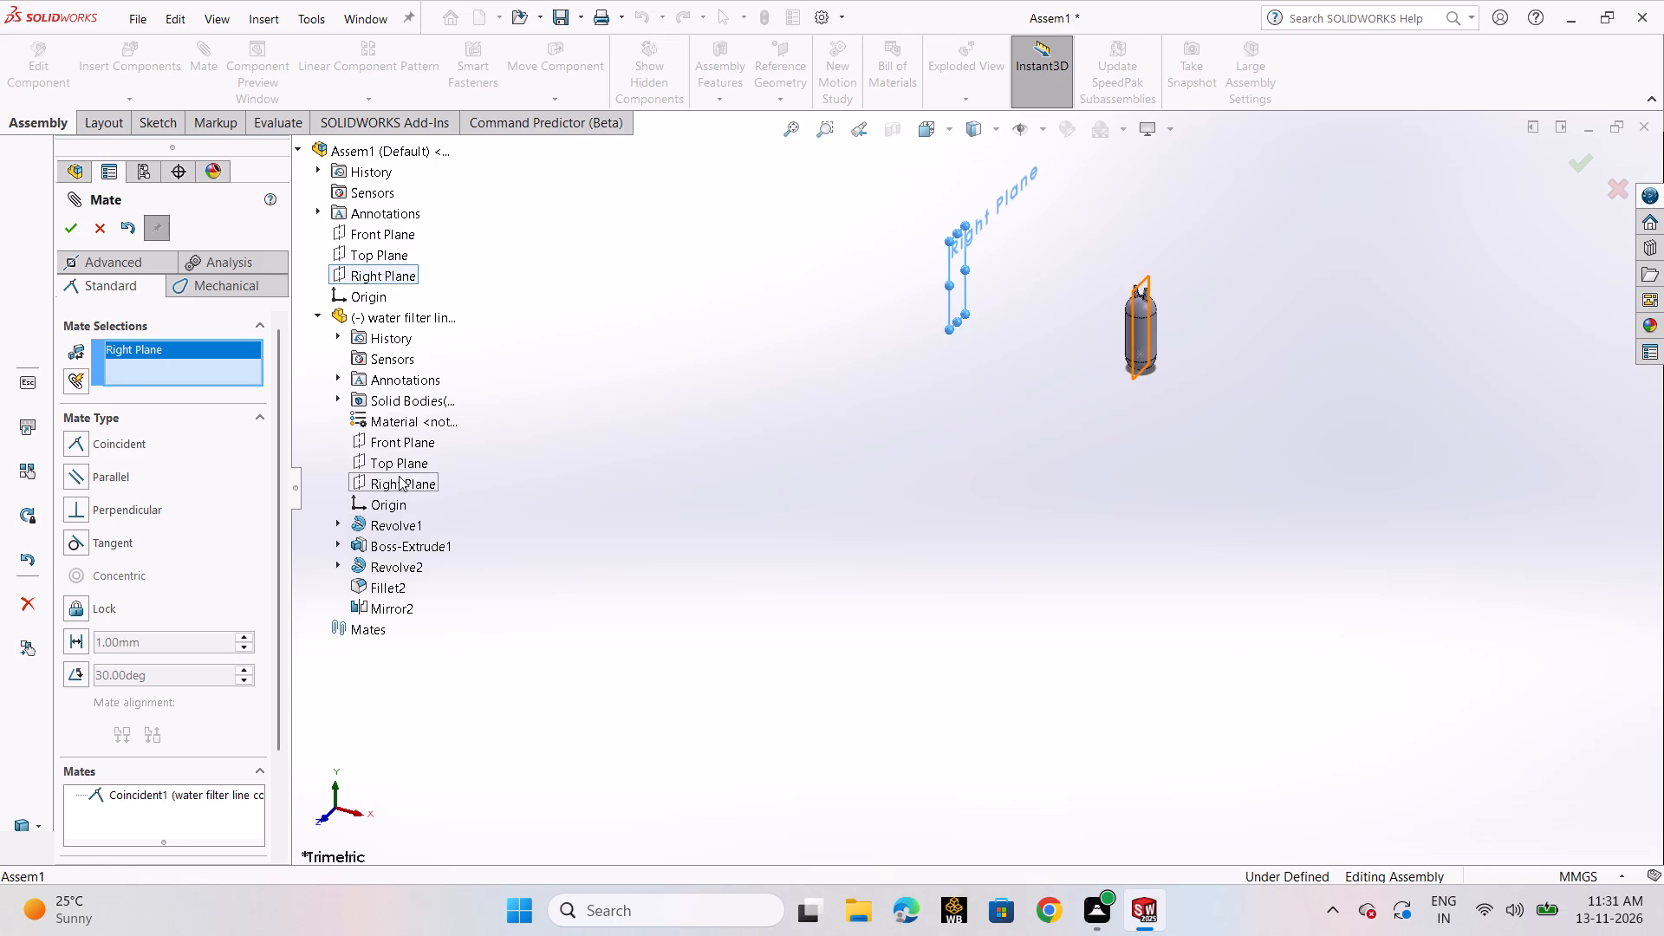
left_click(399, 477)
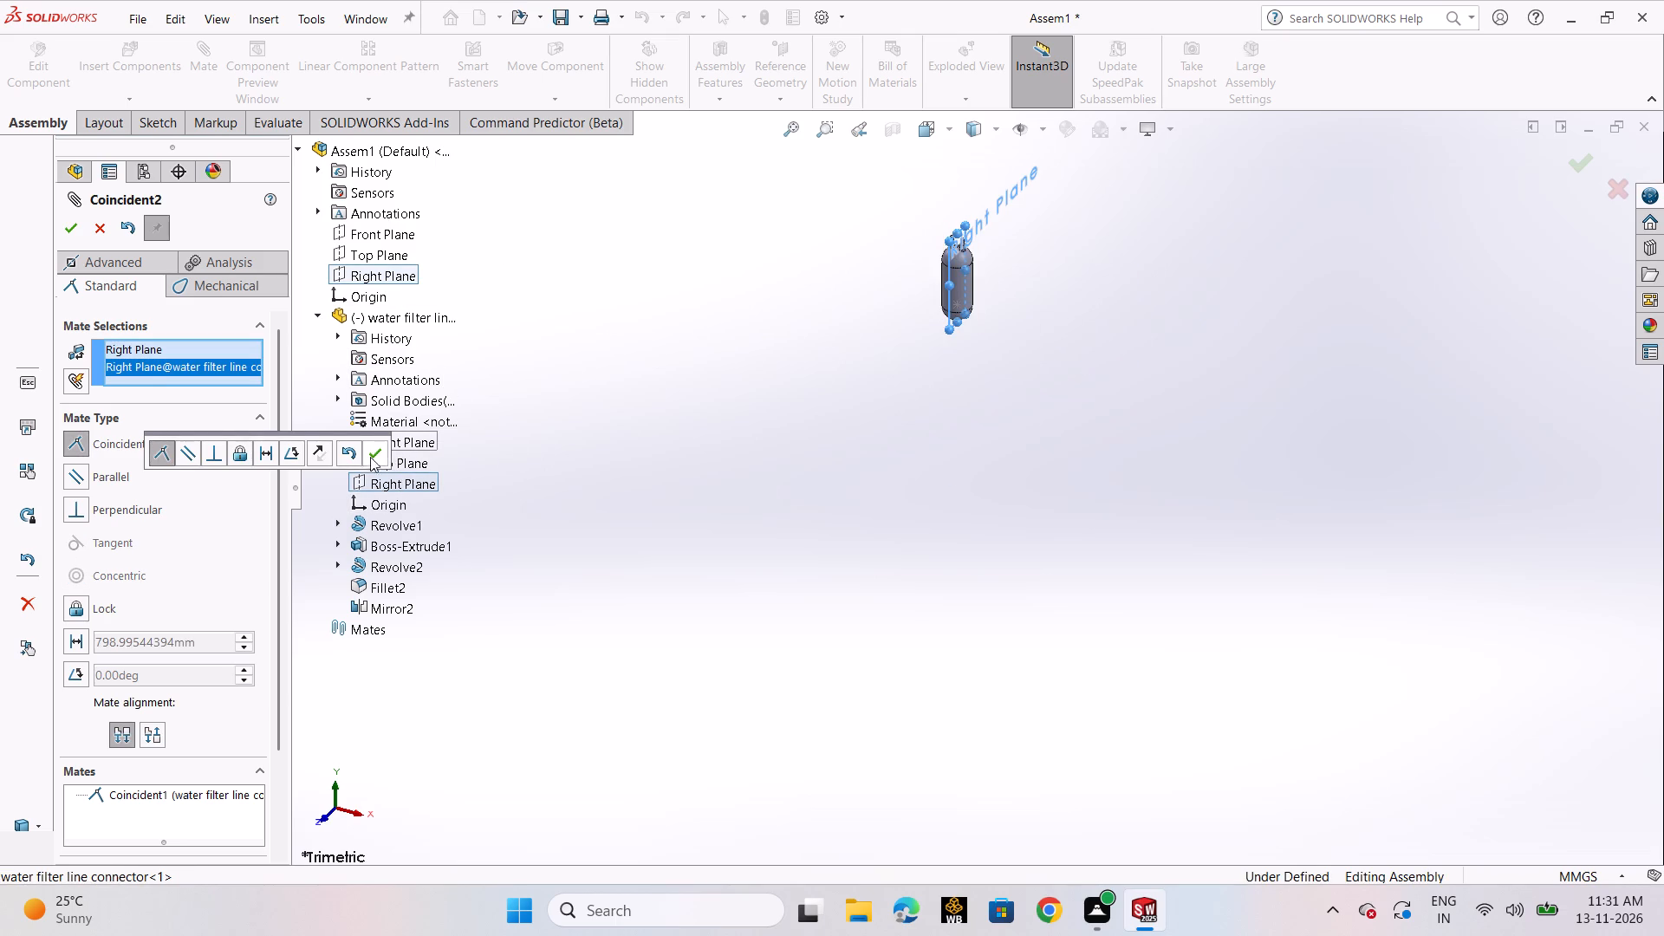
left_click(385, 445)
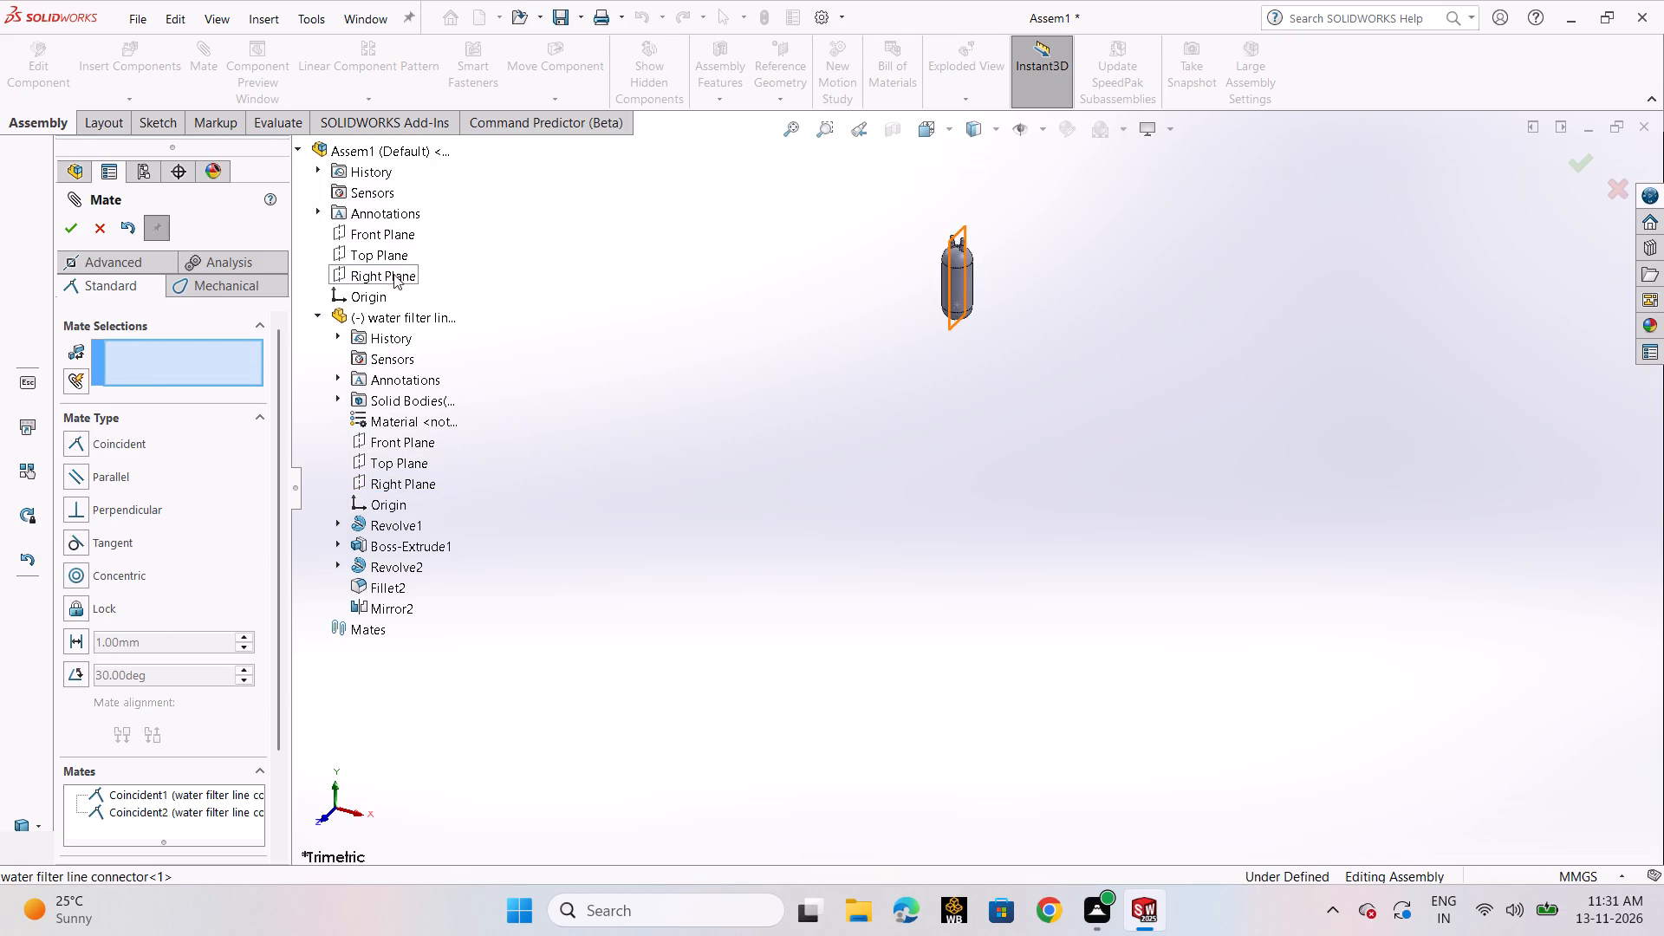
Mate the assembly's Top Plane coincident with the connector's Top Plane and finish the Mate command.
left_click(393, 259)
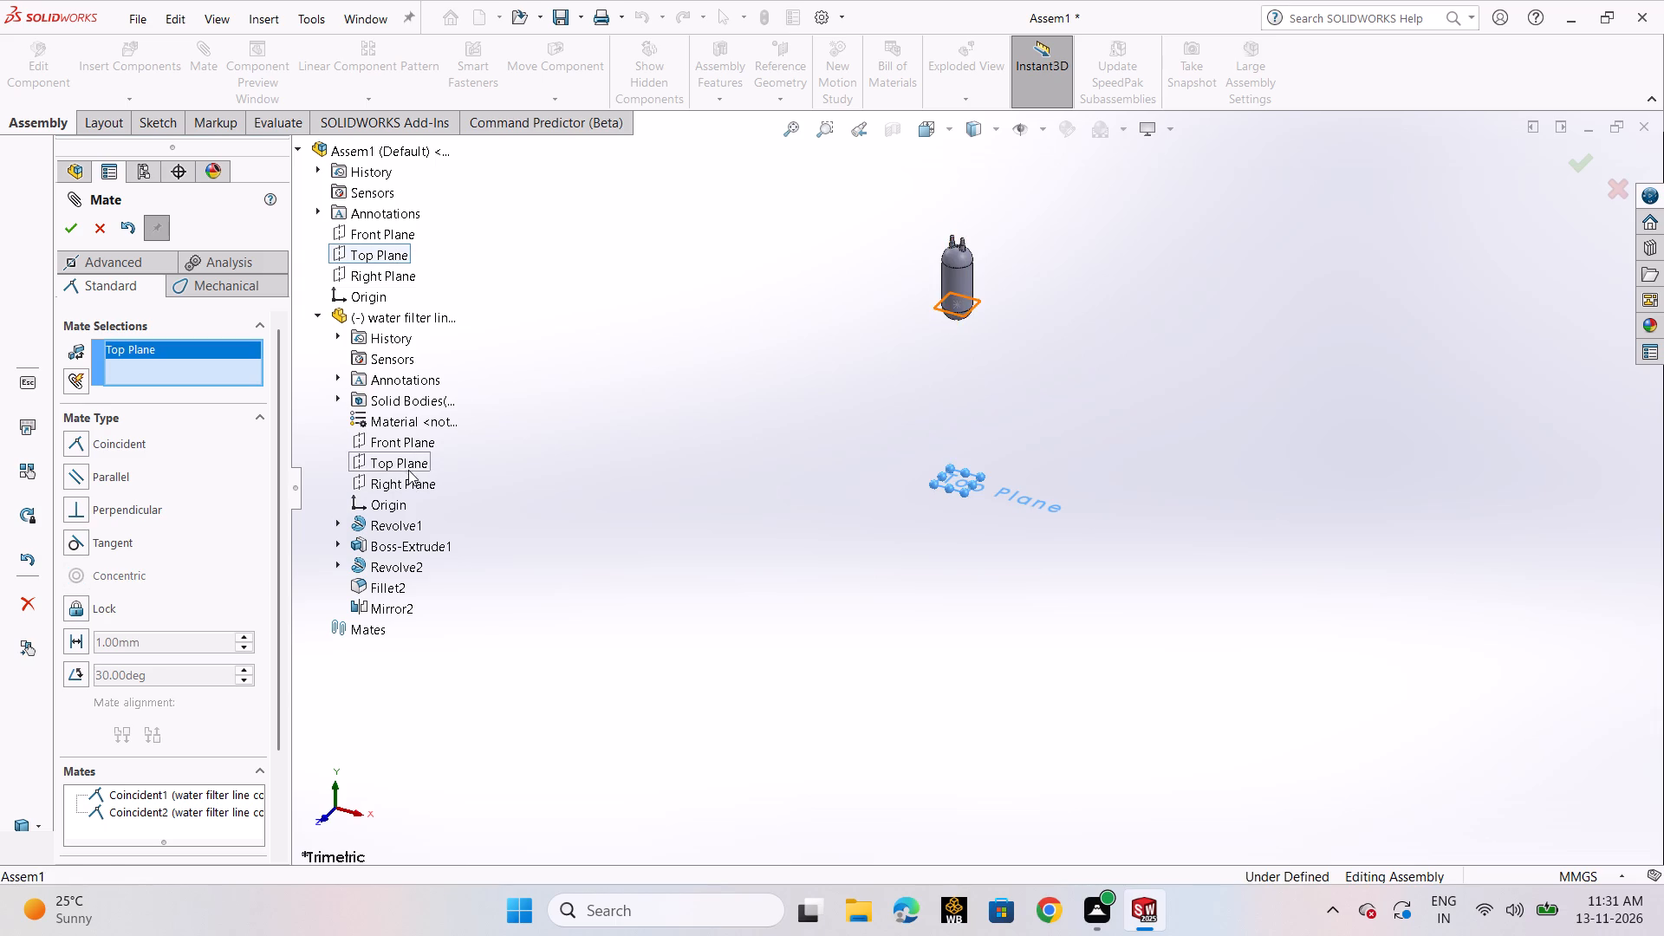
left_click(408, 466)
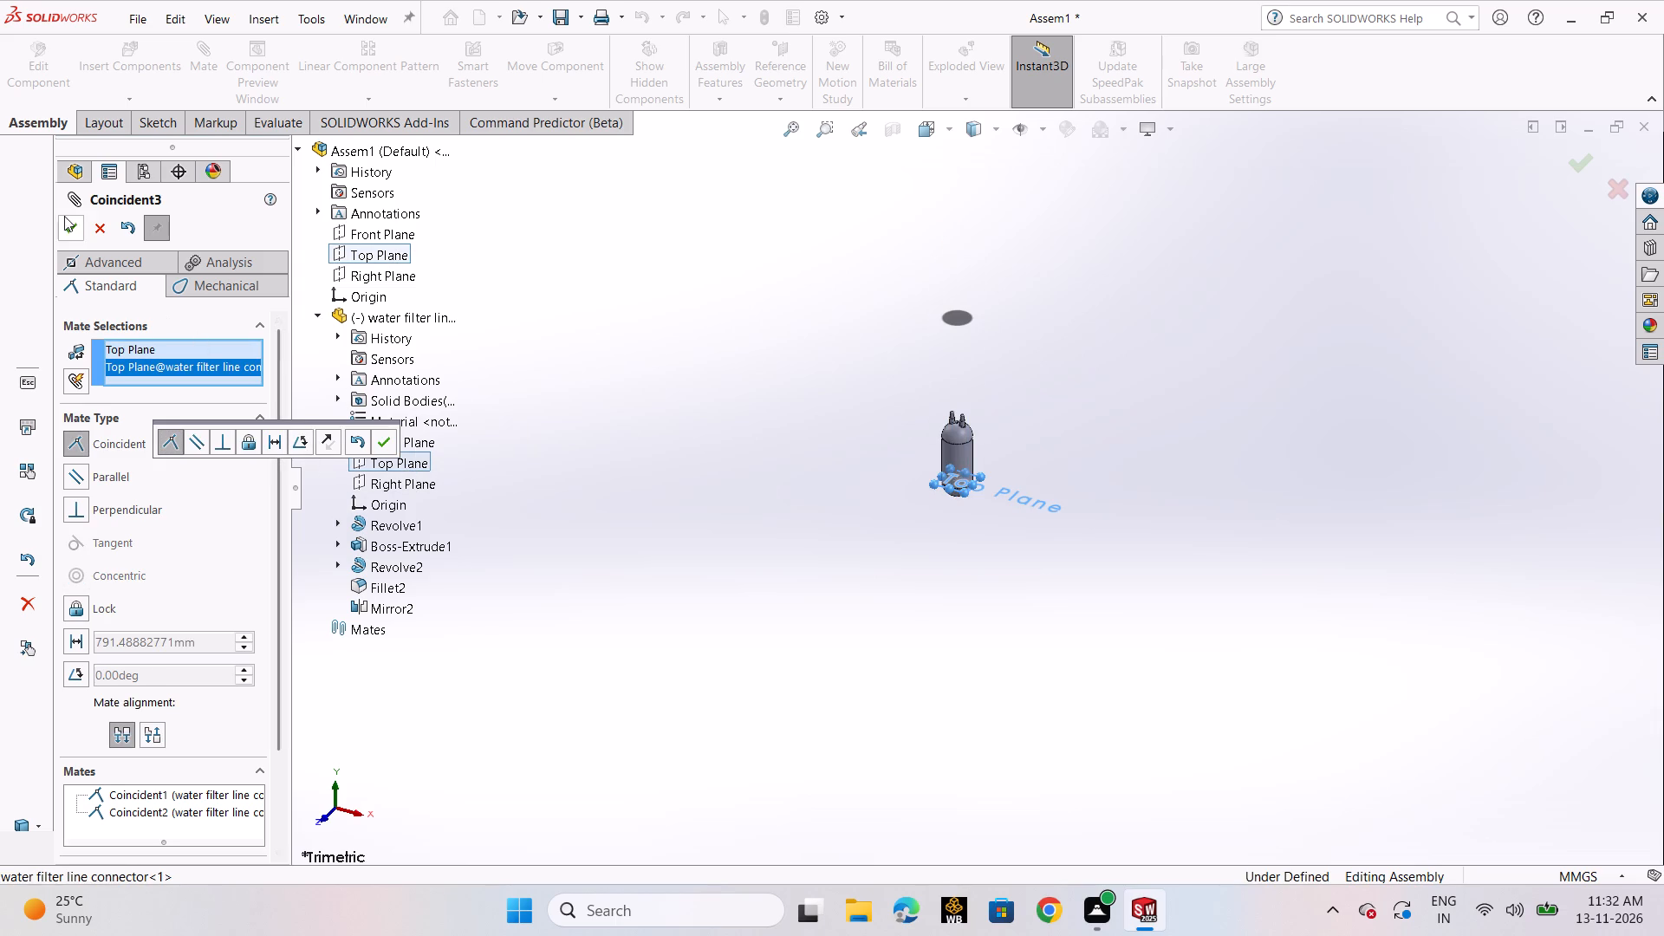
left_click(72, 231)
left_click(879, 575)
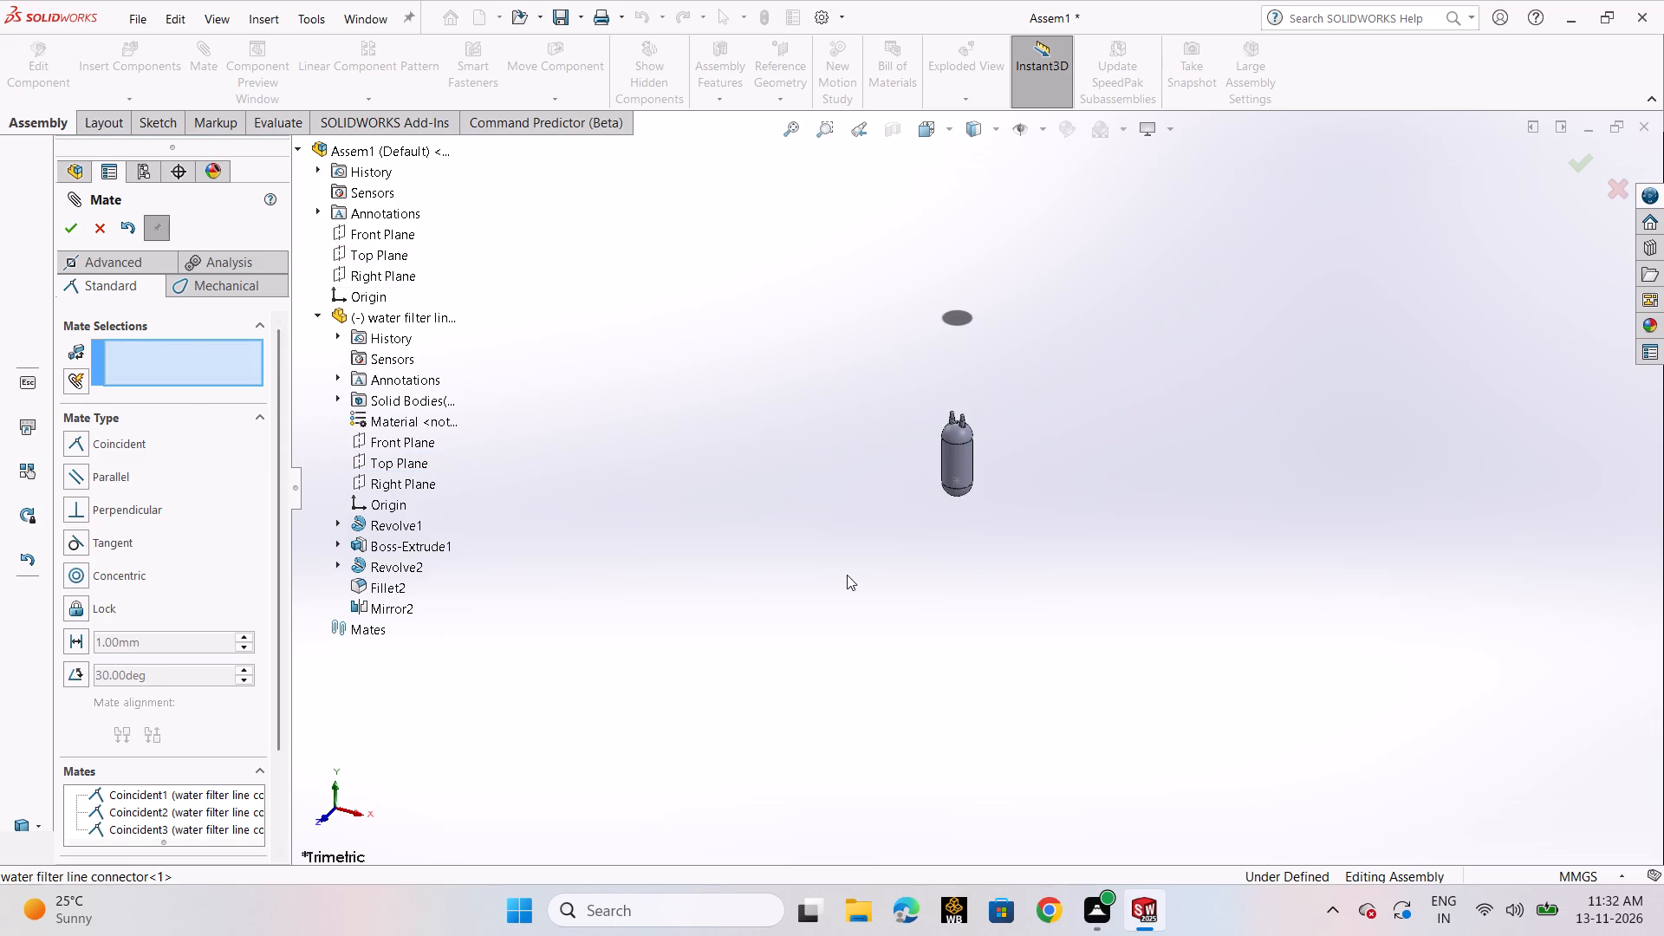
scroll(916, 427, "down", 3)
scroll(1017, 386, "up", 1)
scroll(1017, 383, "down", 1)
scroll(1017, 383, "up", 1)
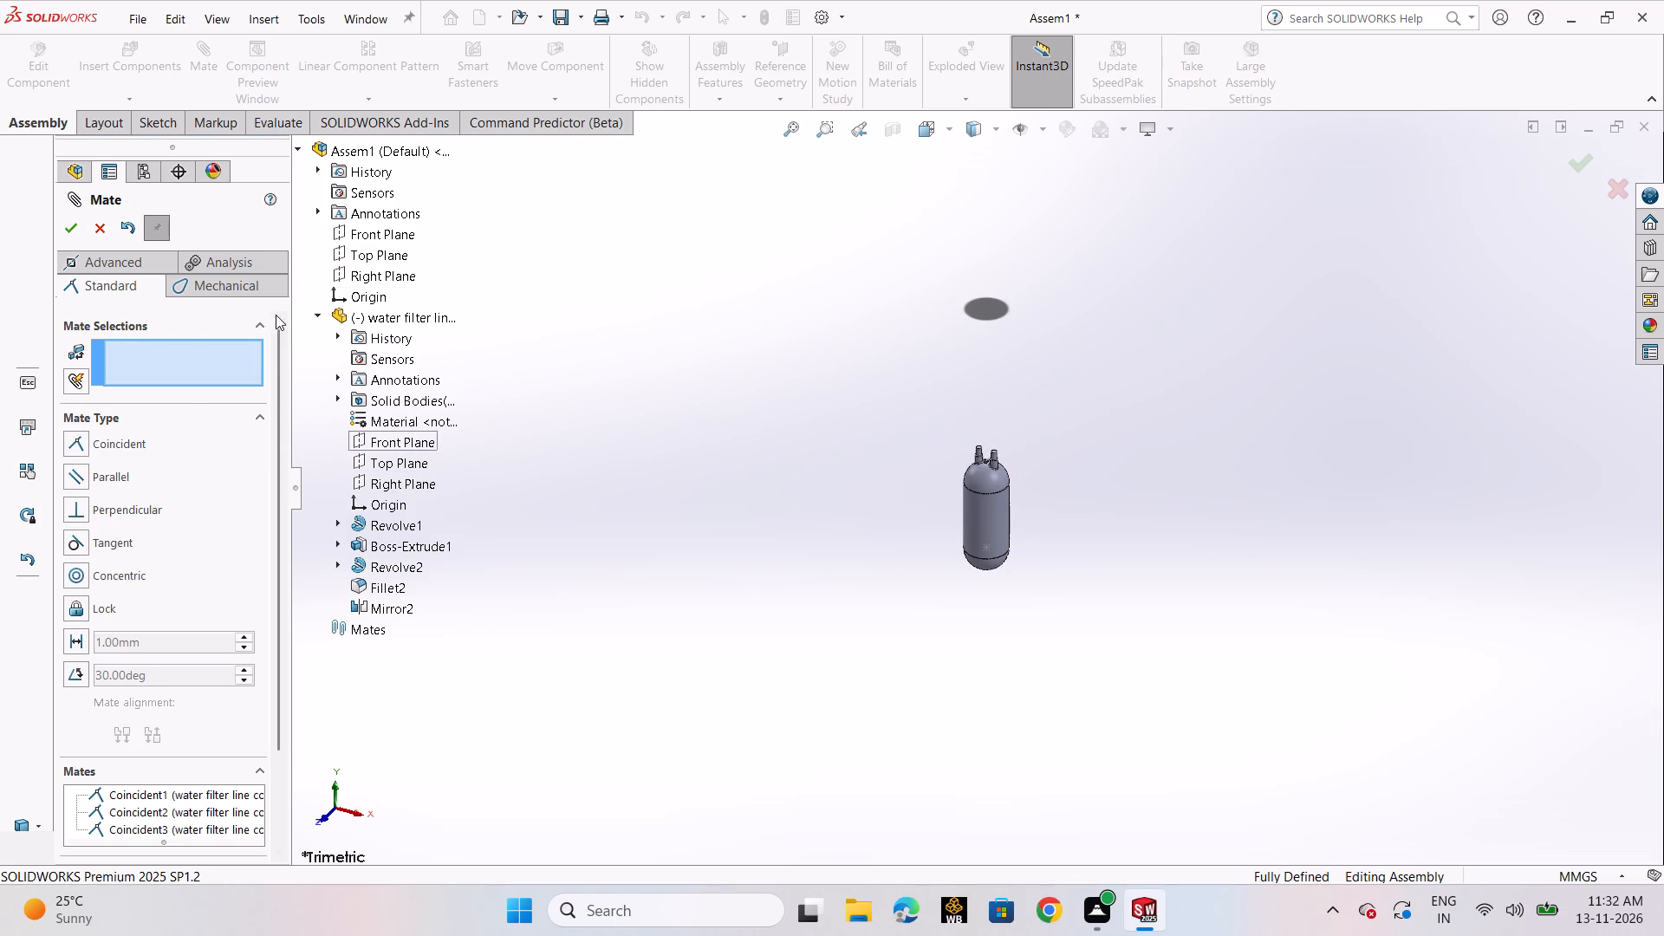
left_click(72, 231)
left_click(913, 465)
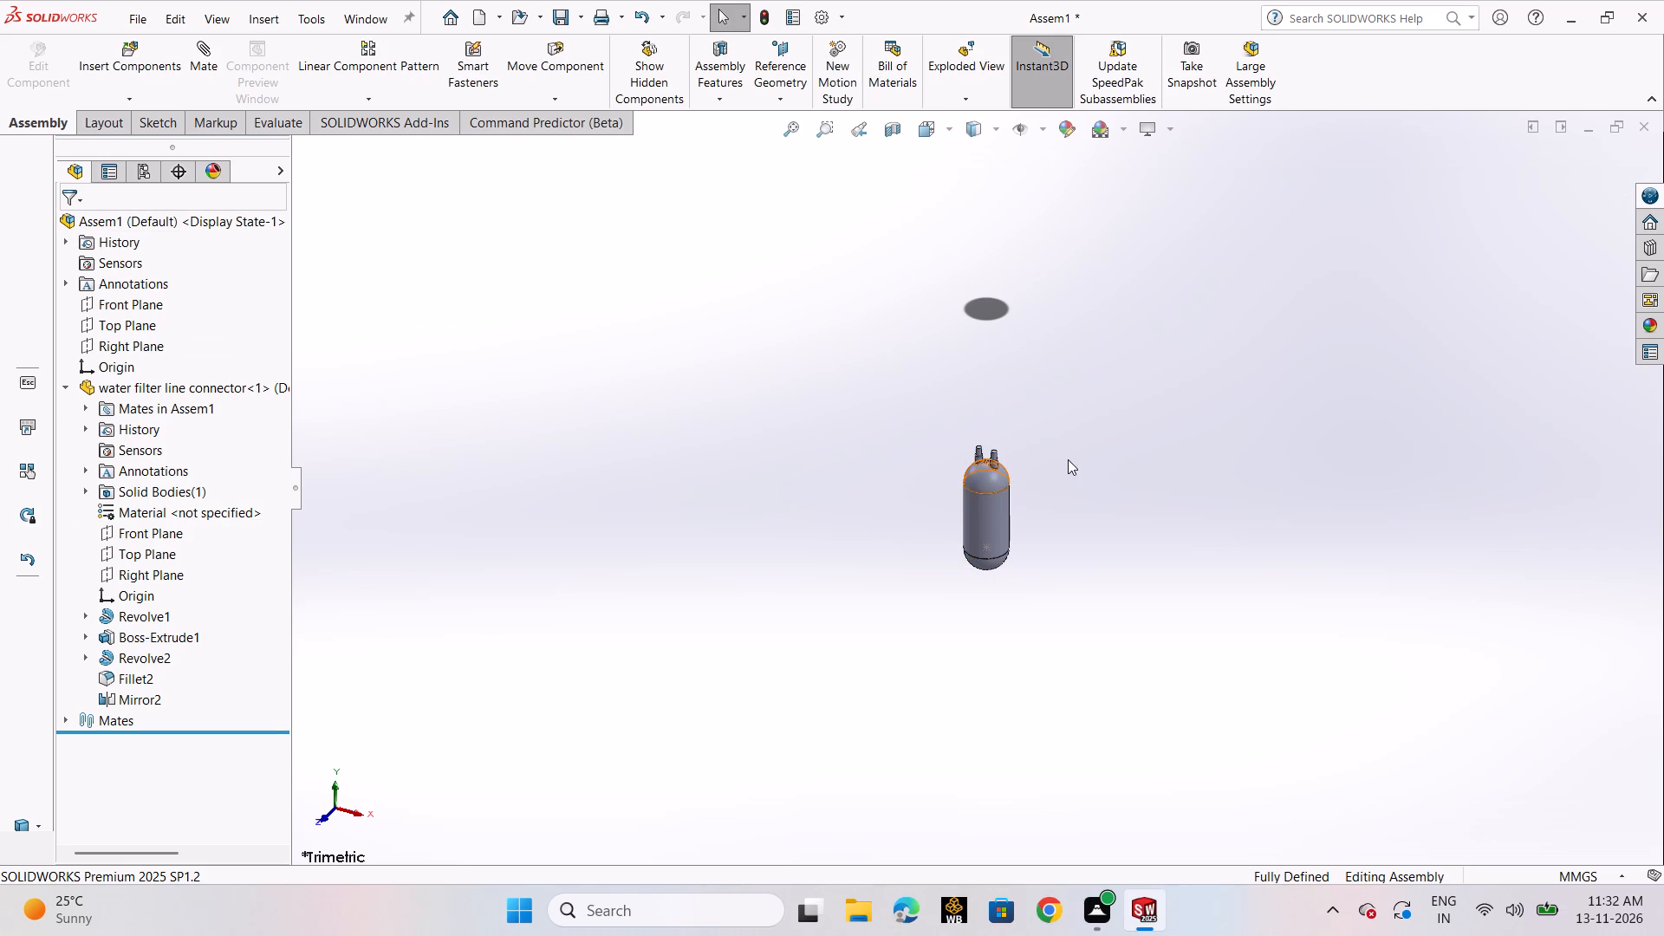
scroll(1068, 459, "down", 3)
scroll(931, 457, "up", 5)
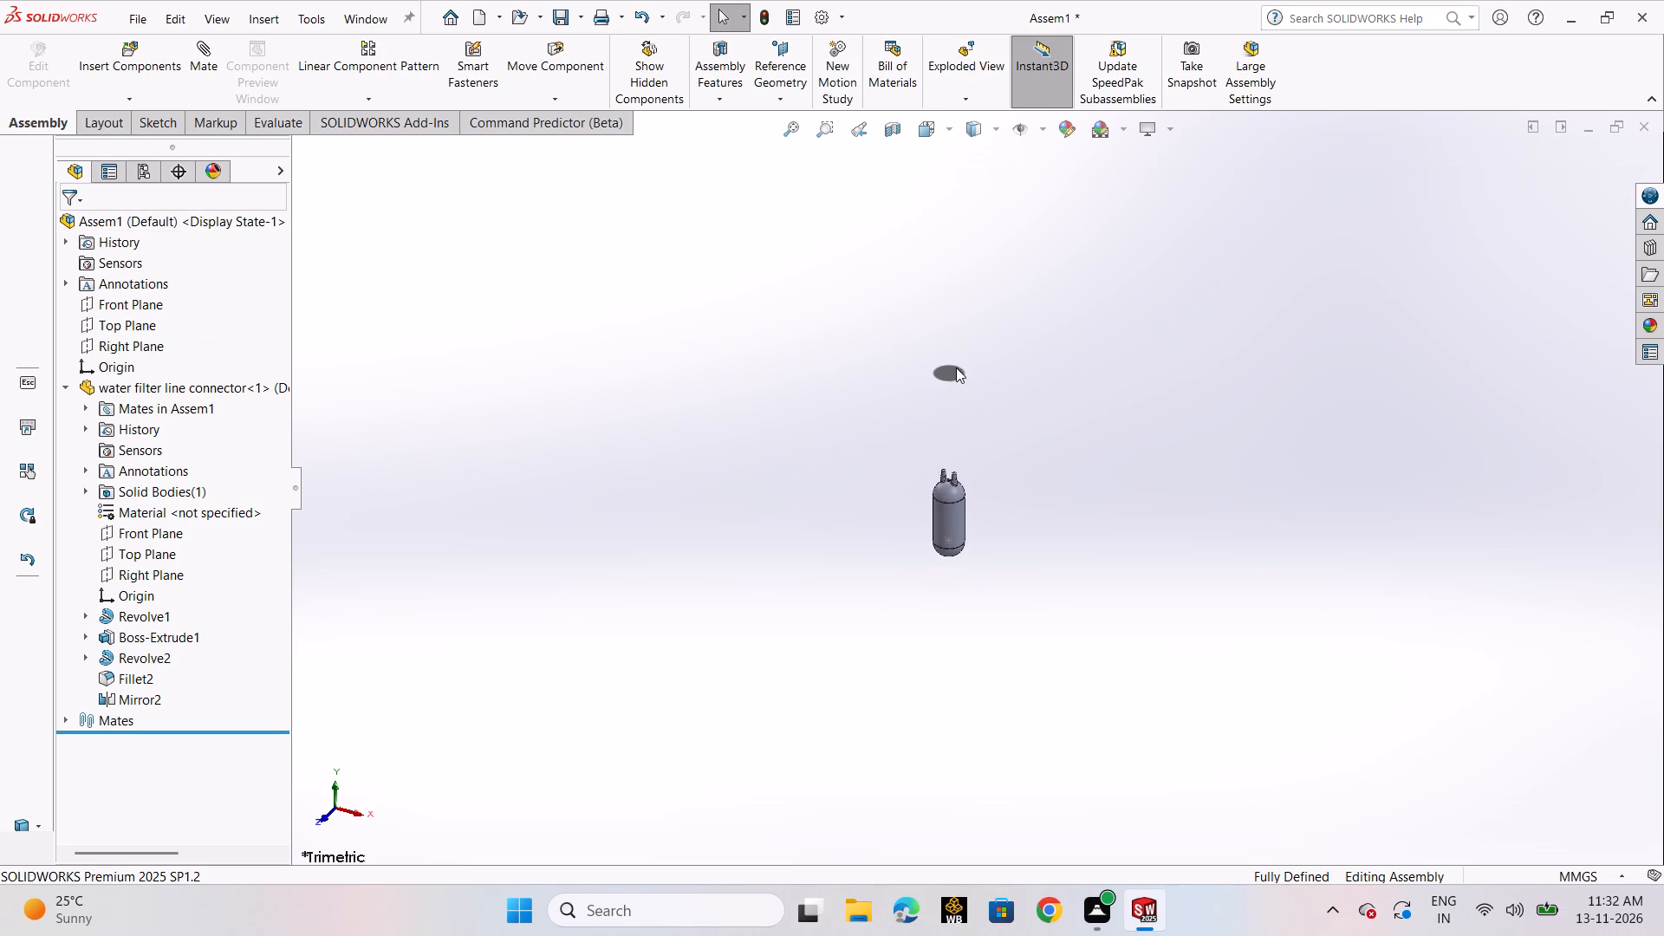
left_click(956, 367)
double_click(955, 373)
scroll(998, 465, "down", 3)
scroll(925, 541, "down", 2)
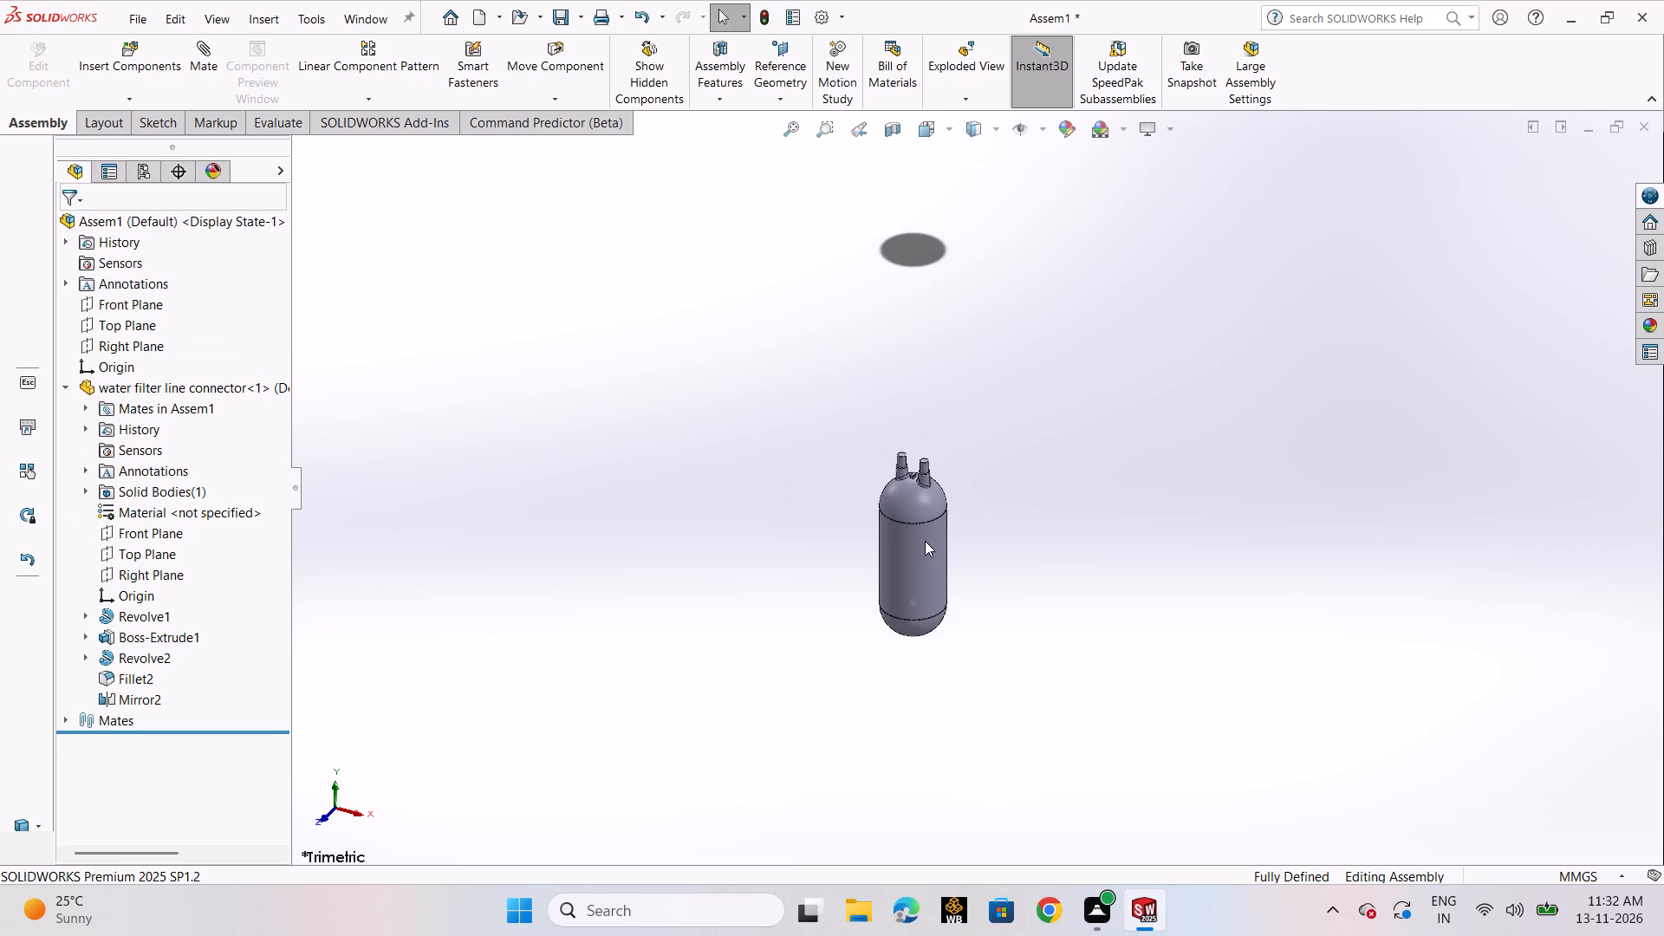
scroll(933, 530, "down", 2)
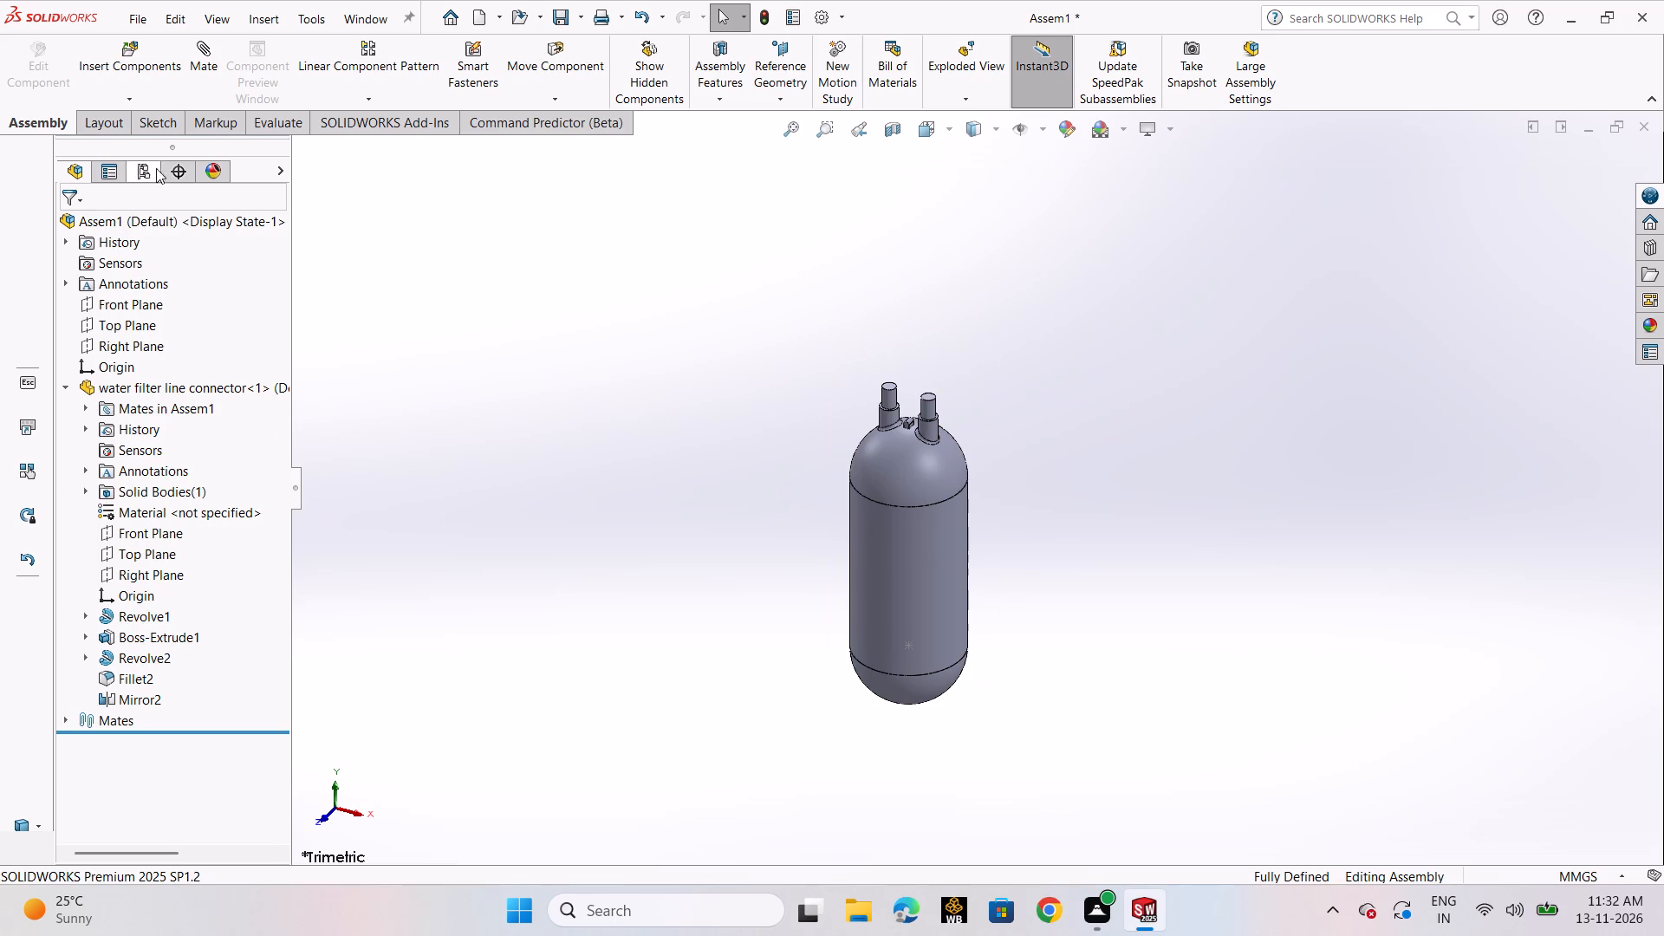
Insert the water filter part into the assembly and place it freely beside the line connector's tube ends.
left_click(133, 94)
left_click(141, 127)
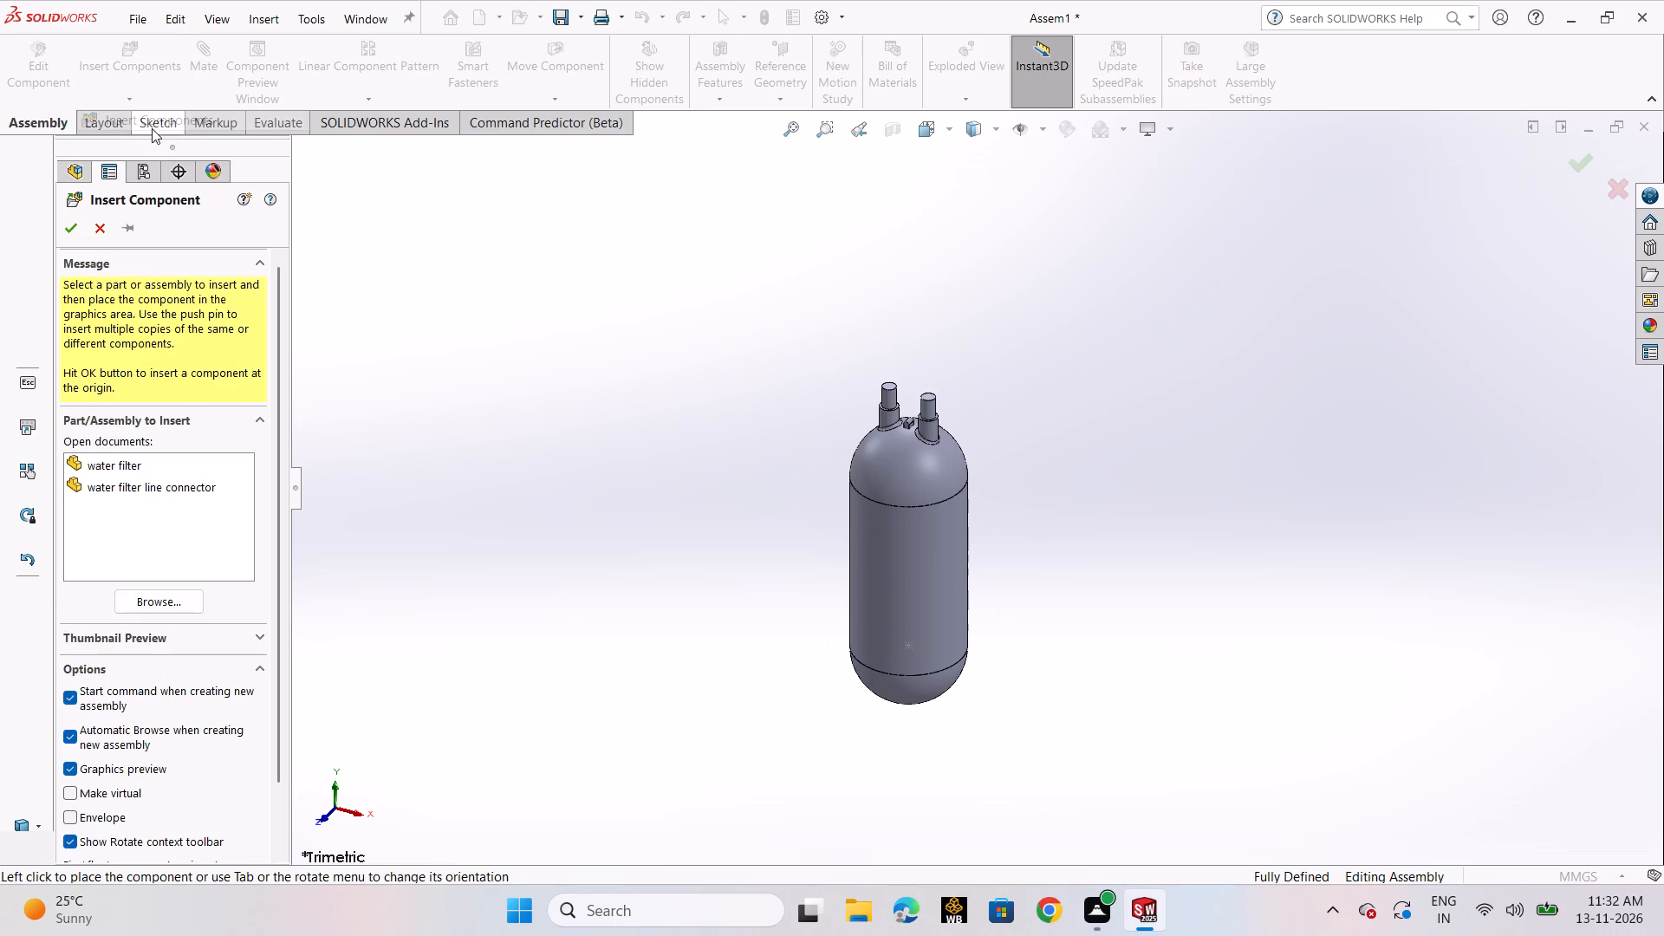
left_click(143, 458)
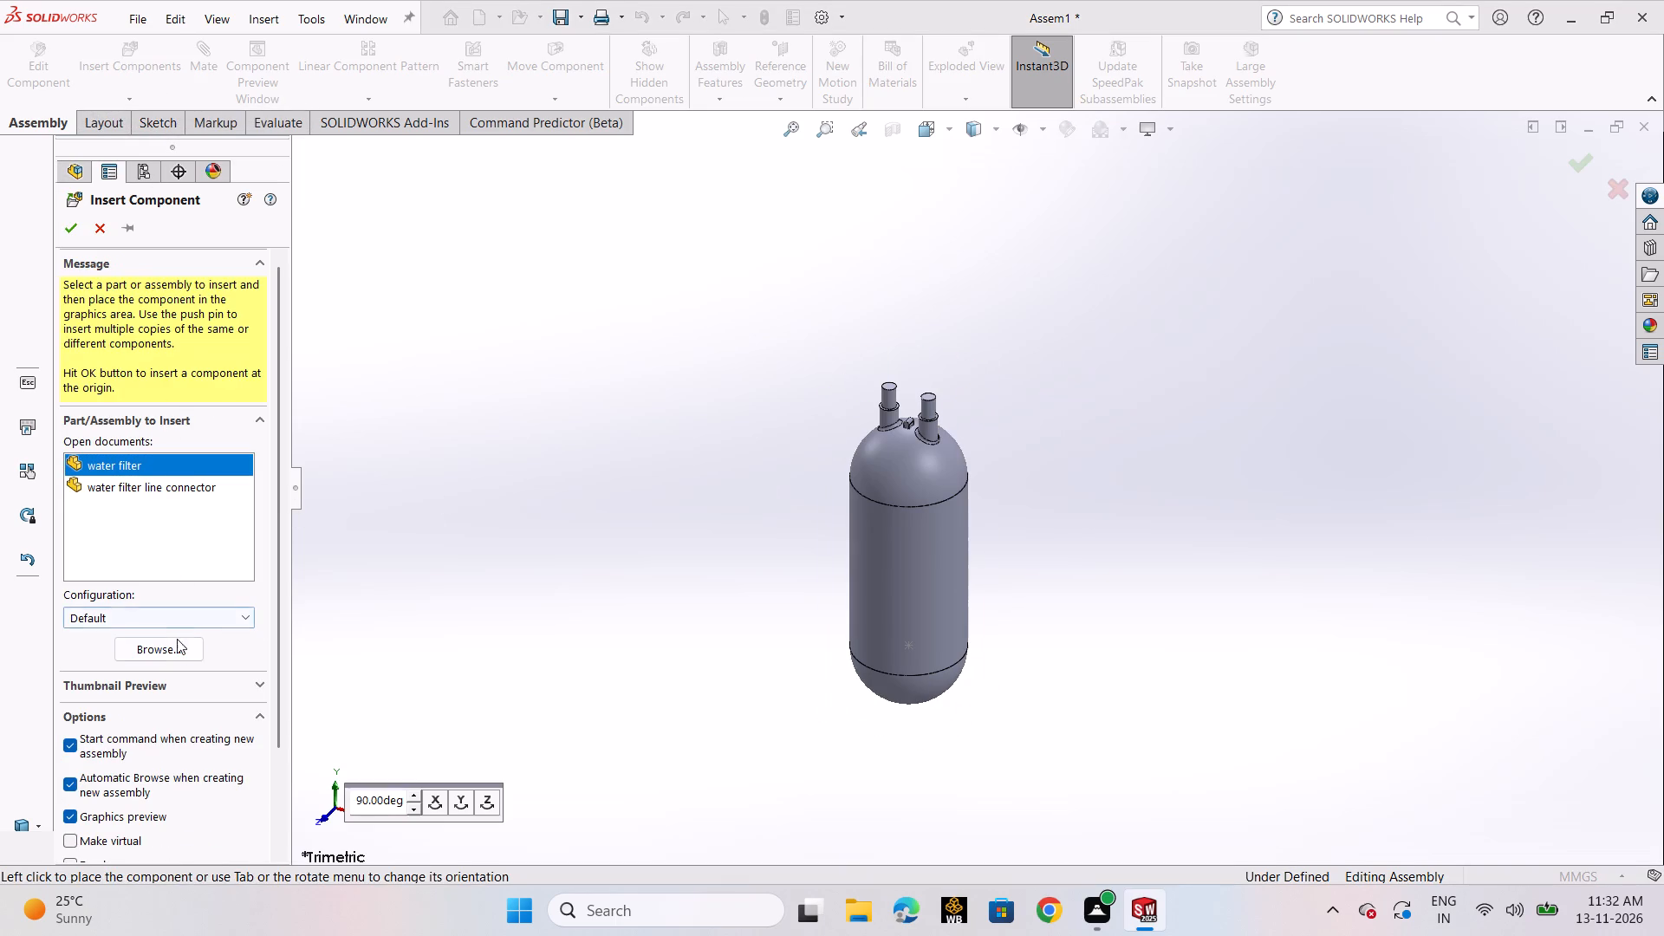
left_click(1051, 380)
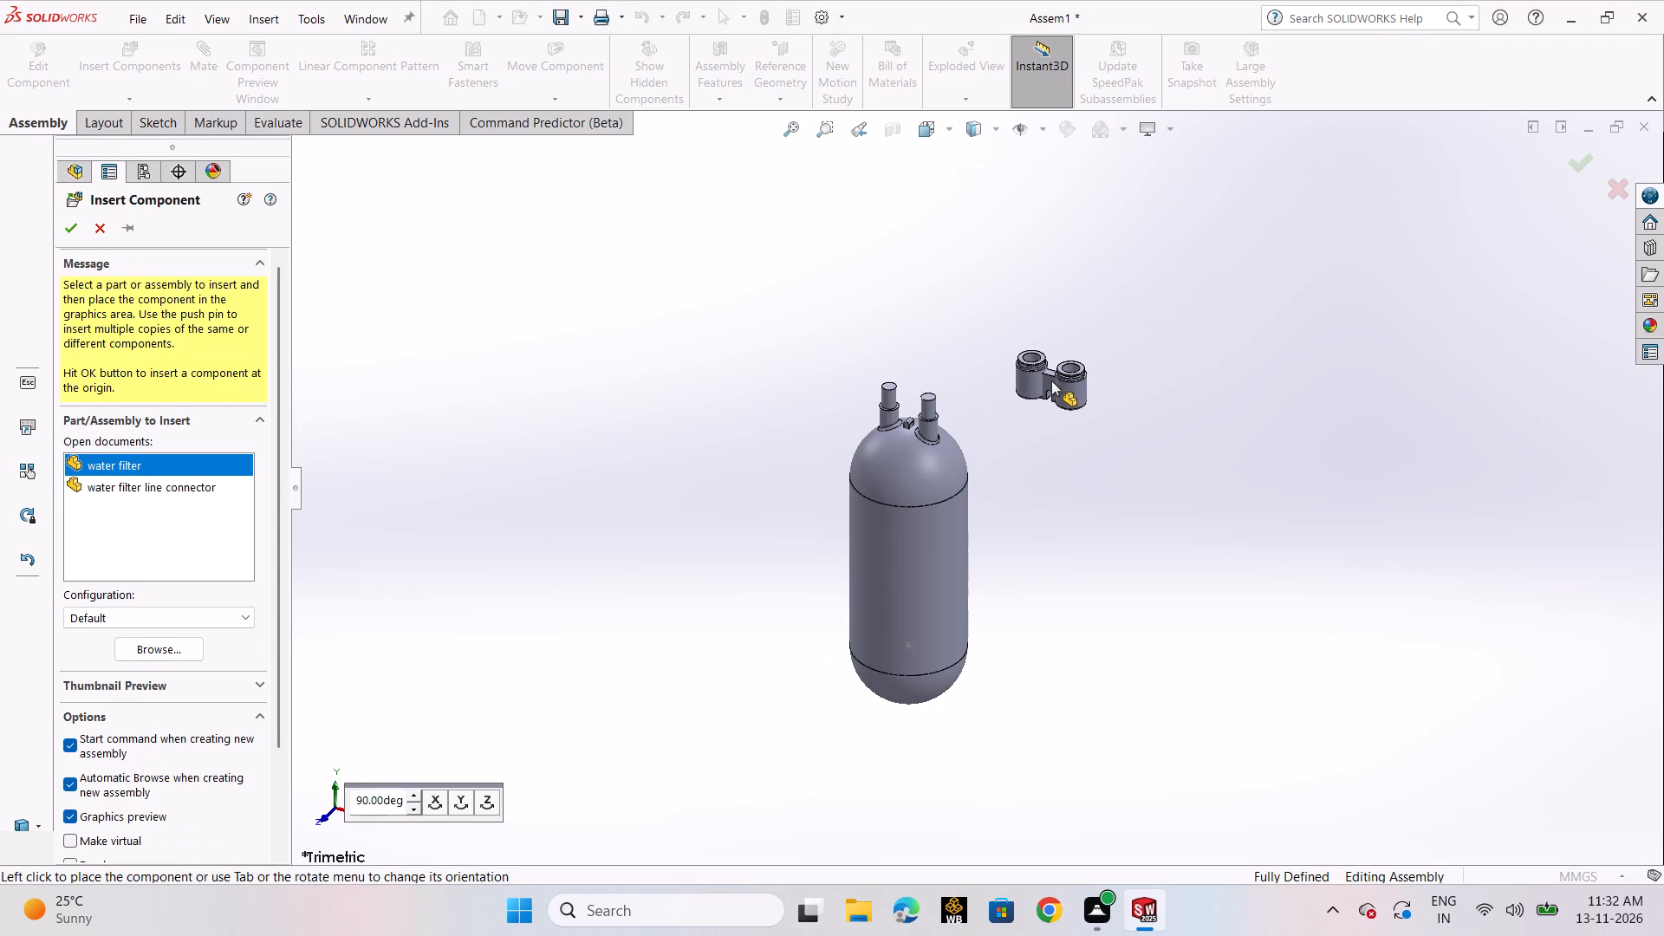
Add a concentric mate between a bore of the water filter part and the connector's matching wide tube section, and finish the Mate command.
scroll(1063, 379, "down", 2)
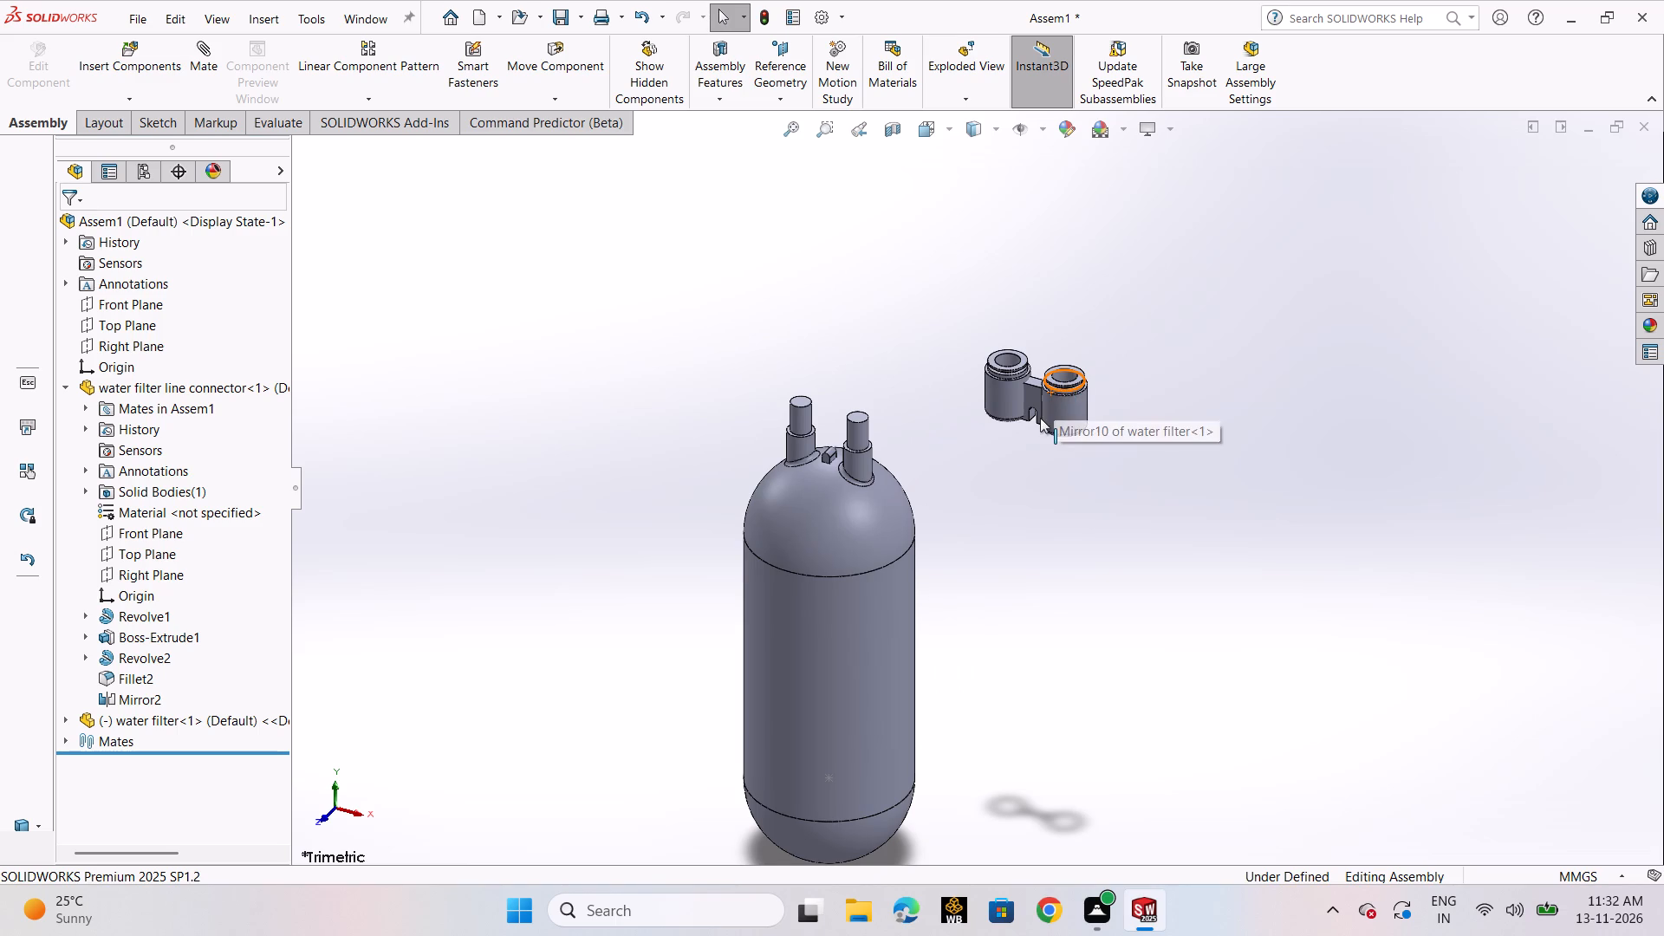
scroll(1040, 412, "down", 3)
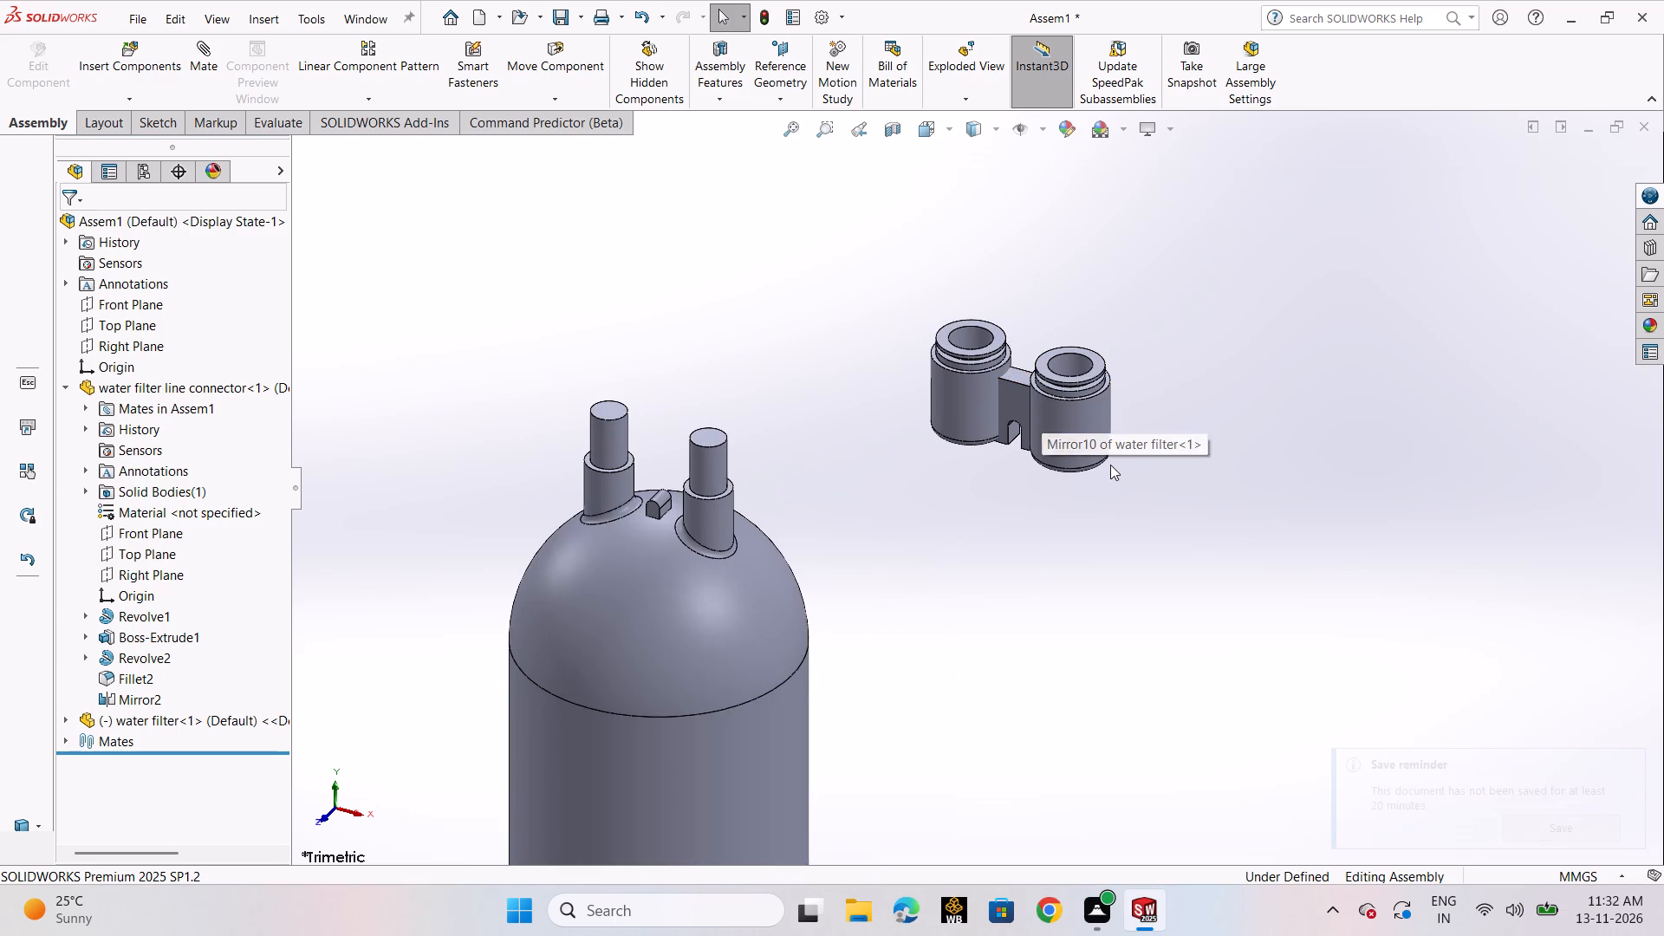
scroll(1112, 468, "down", 1)
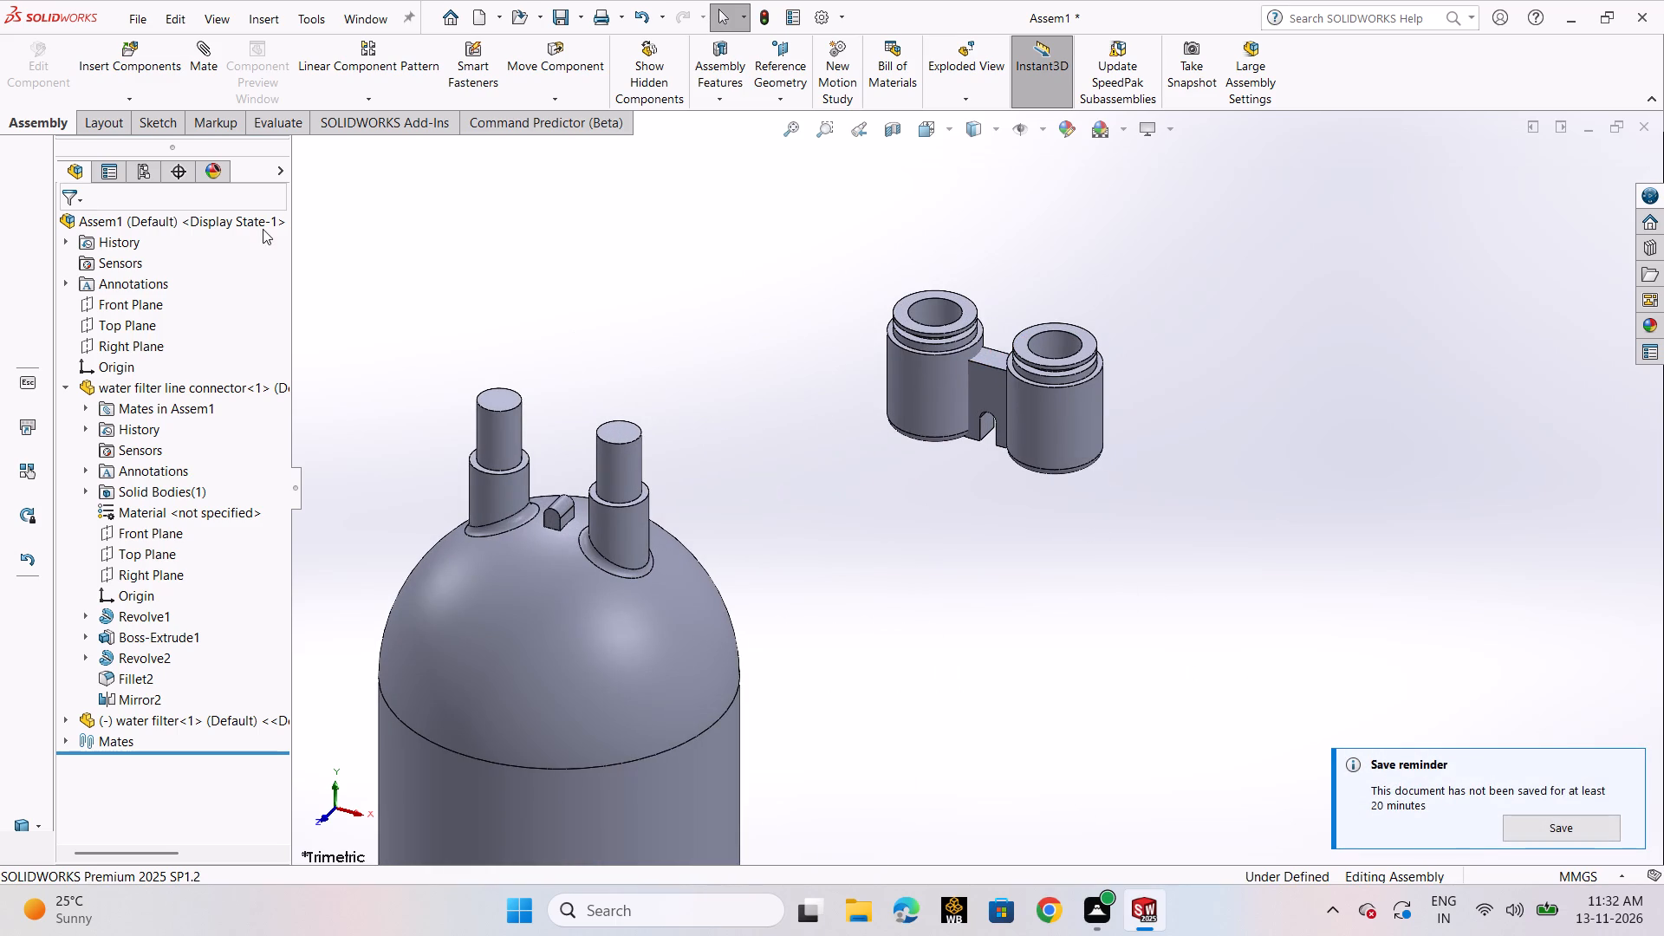
left_click(206, 62)
middle_click_drag(1001, 565, 964, 273)
scroll(1082, 704, "down", 1)
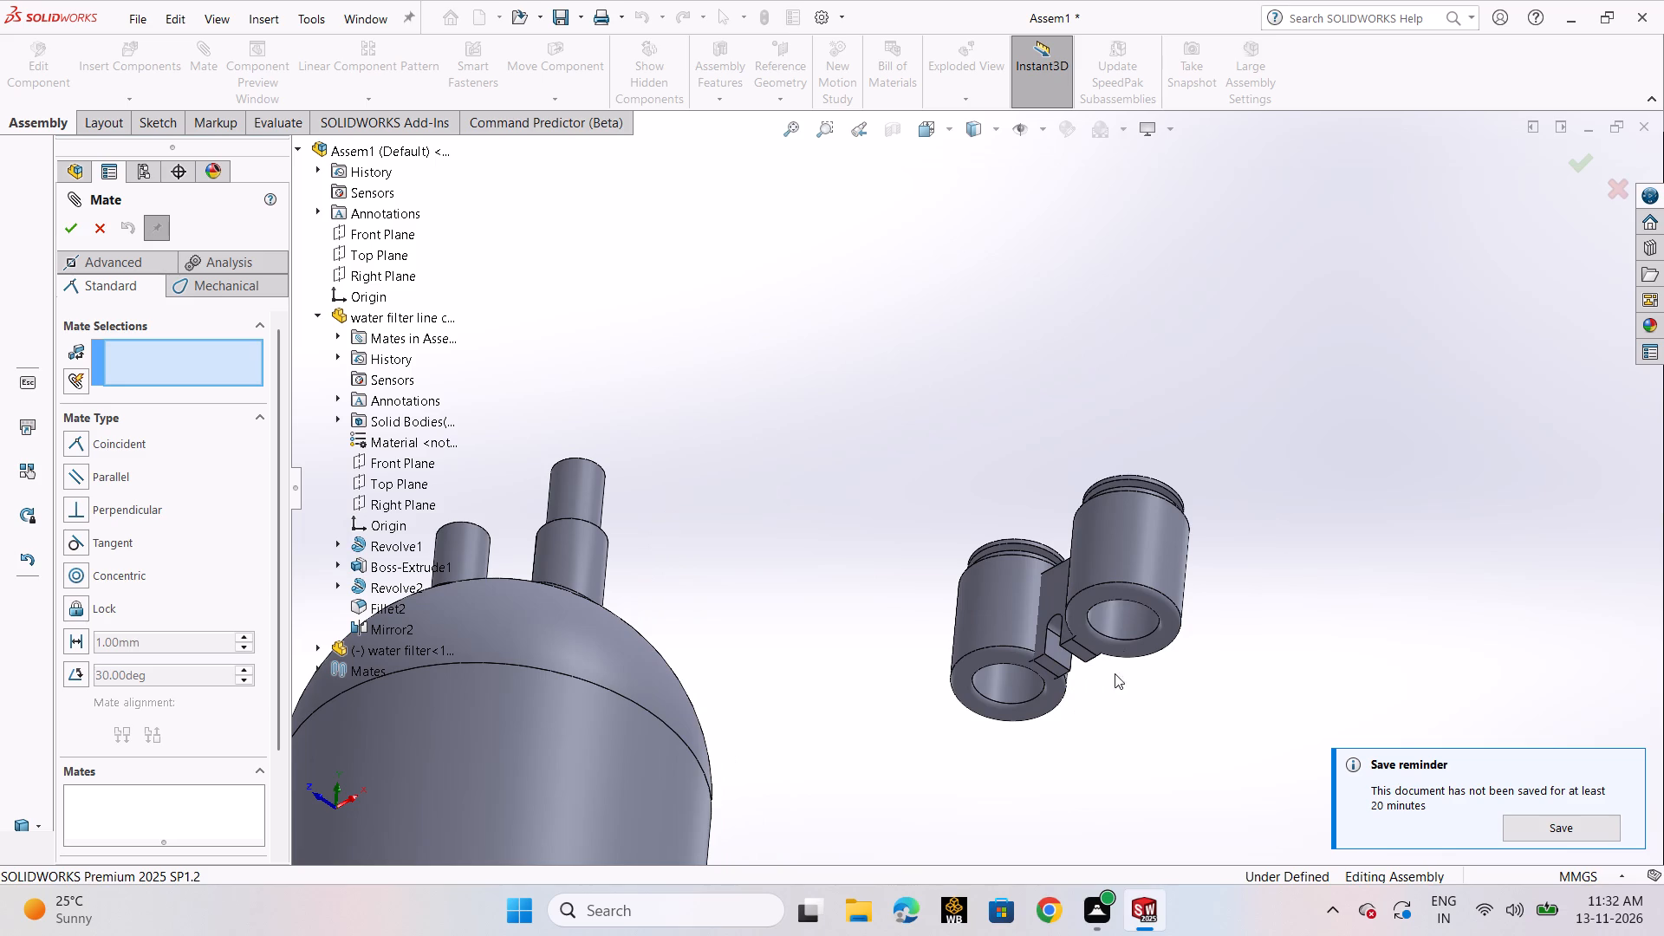
left_click(1118, 621)
left_click(588, 556)
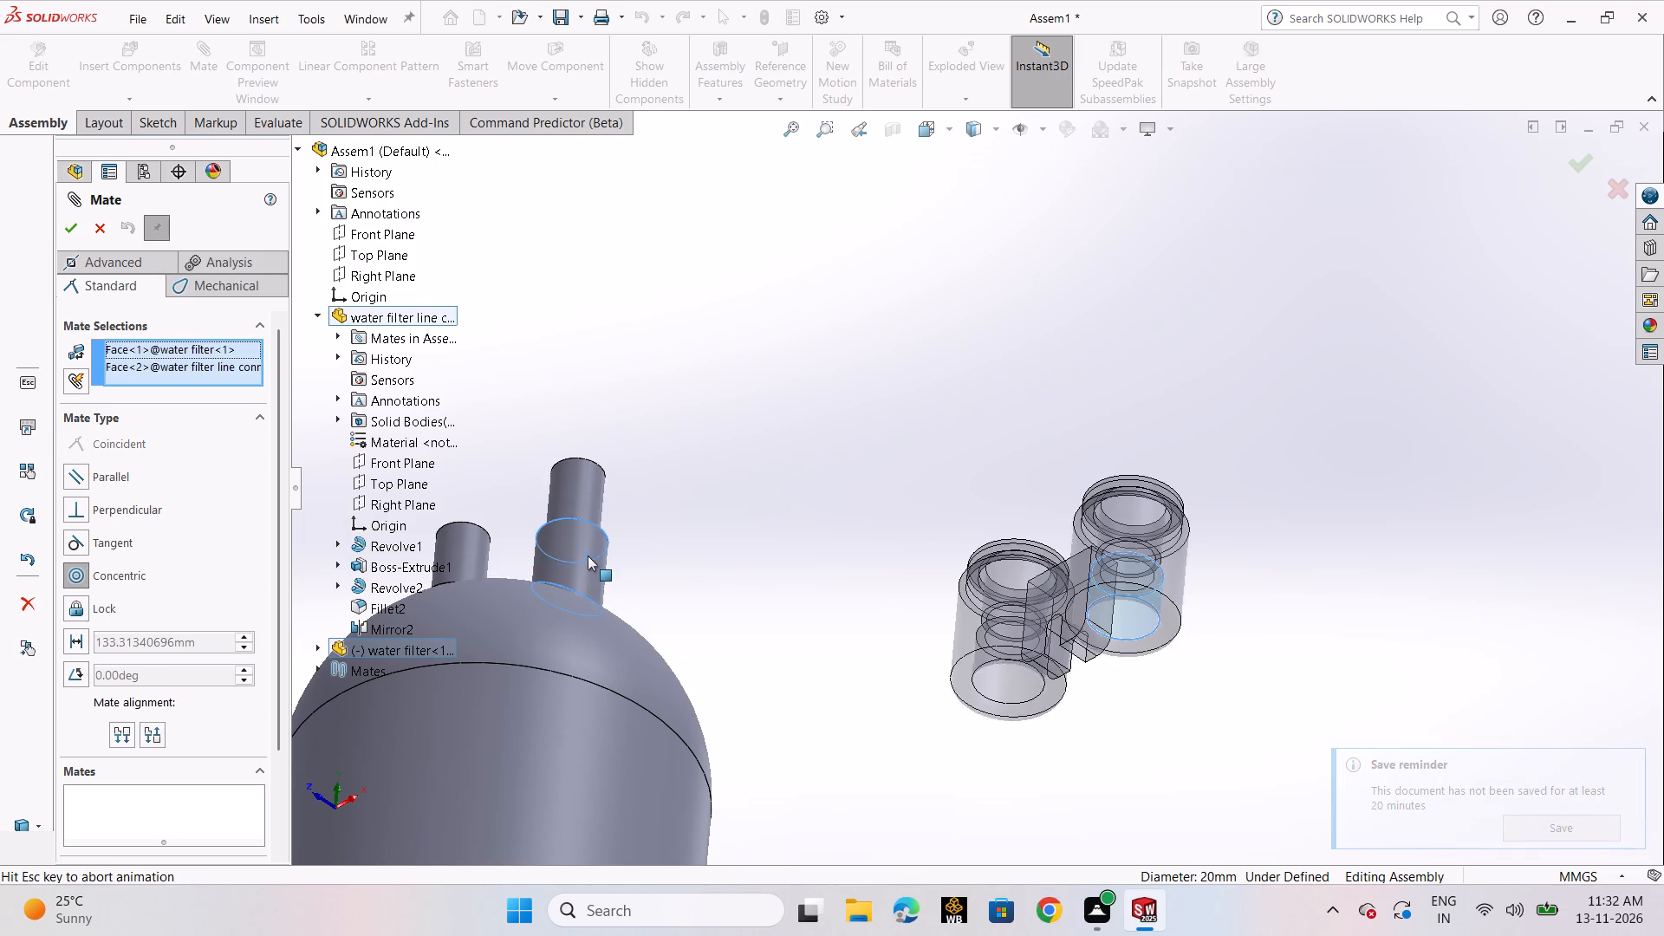
middle_click_drag(764, 507, 782, 660)
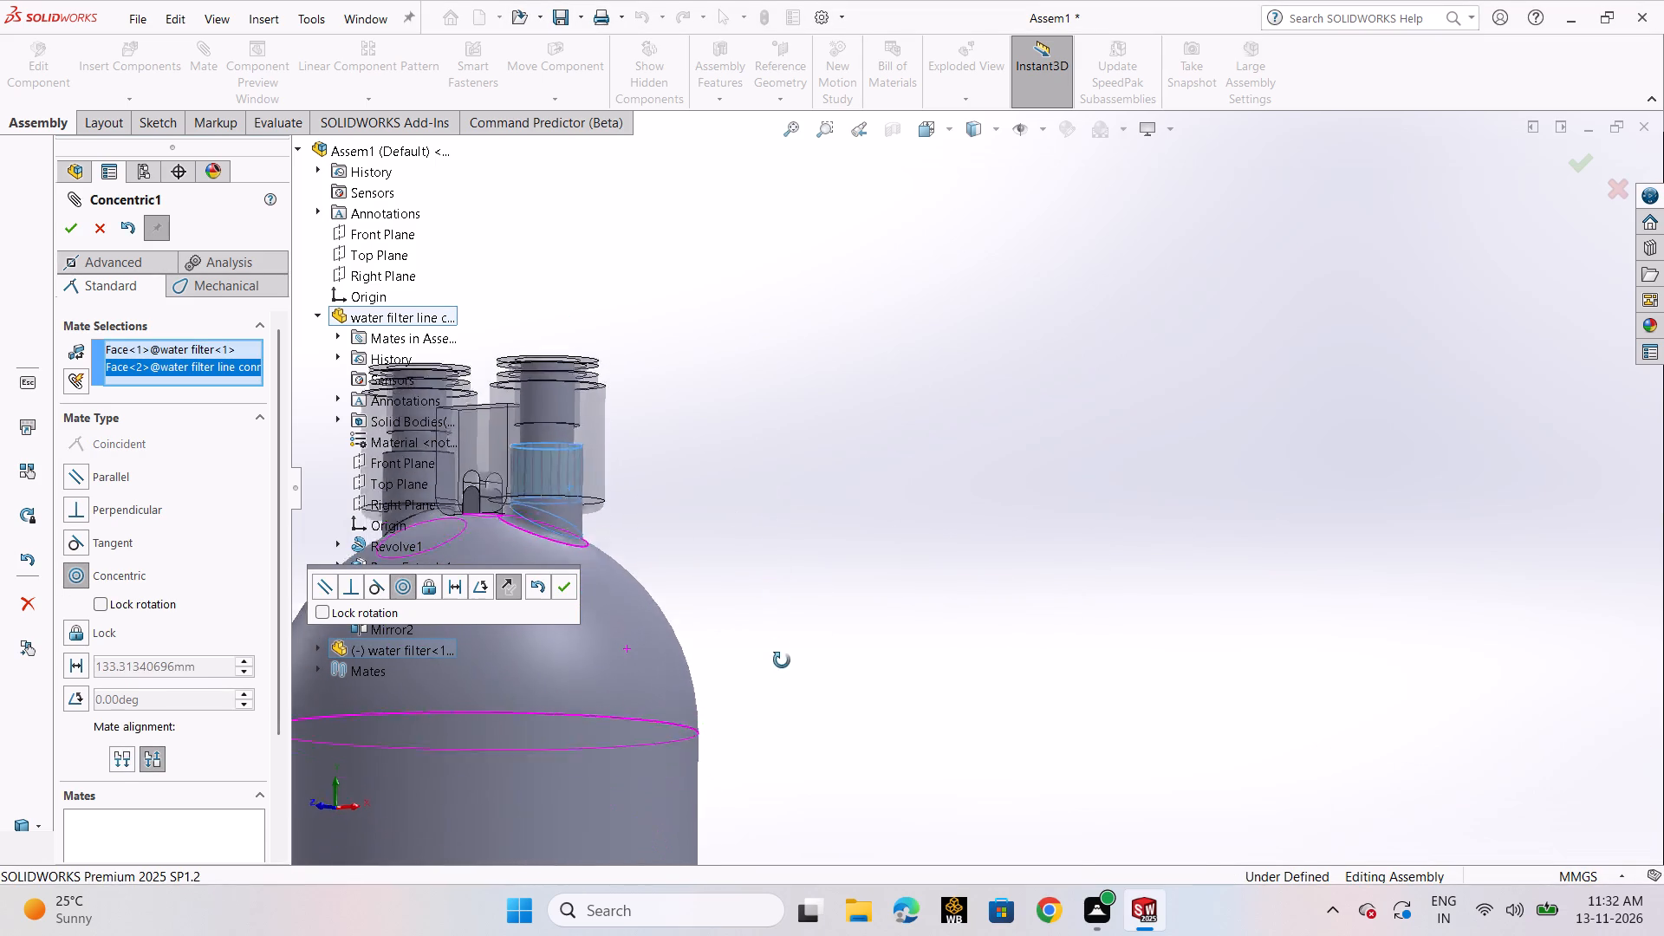
middle_click_drag(782, 660, 833, 721)
scroll(653, 453, "down", 1)
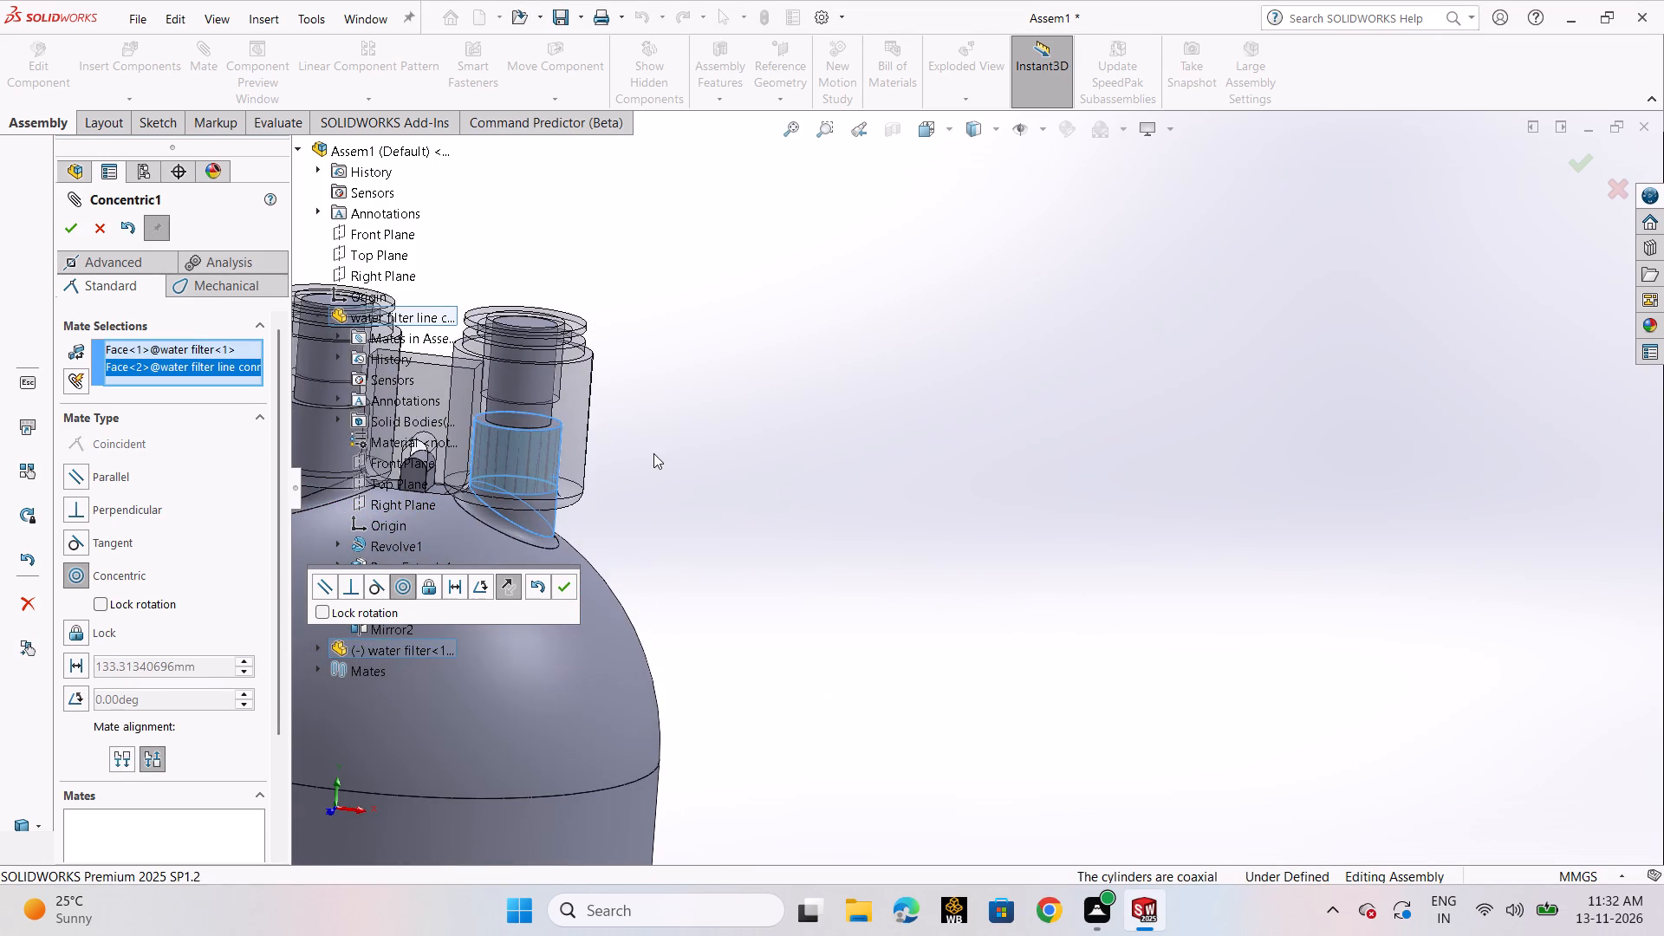
scroll(653, 453, "up", 2)
left_click(568, 583)
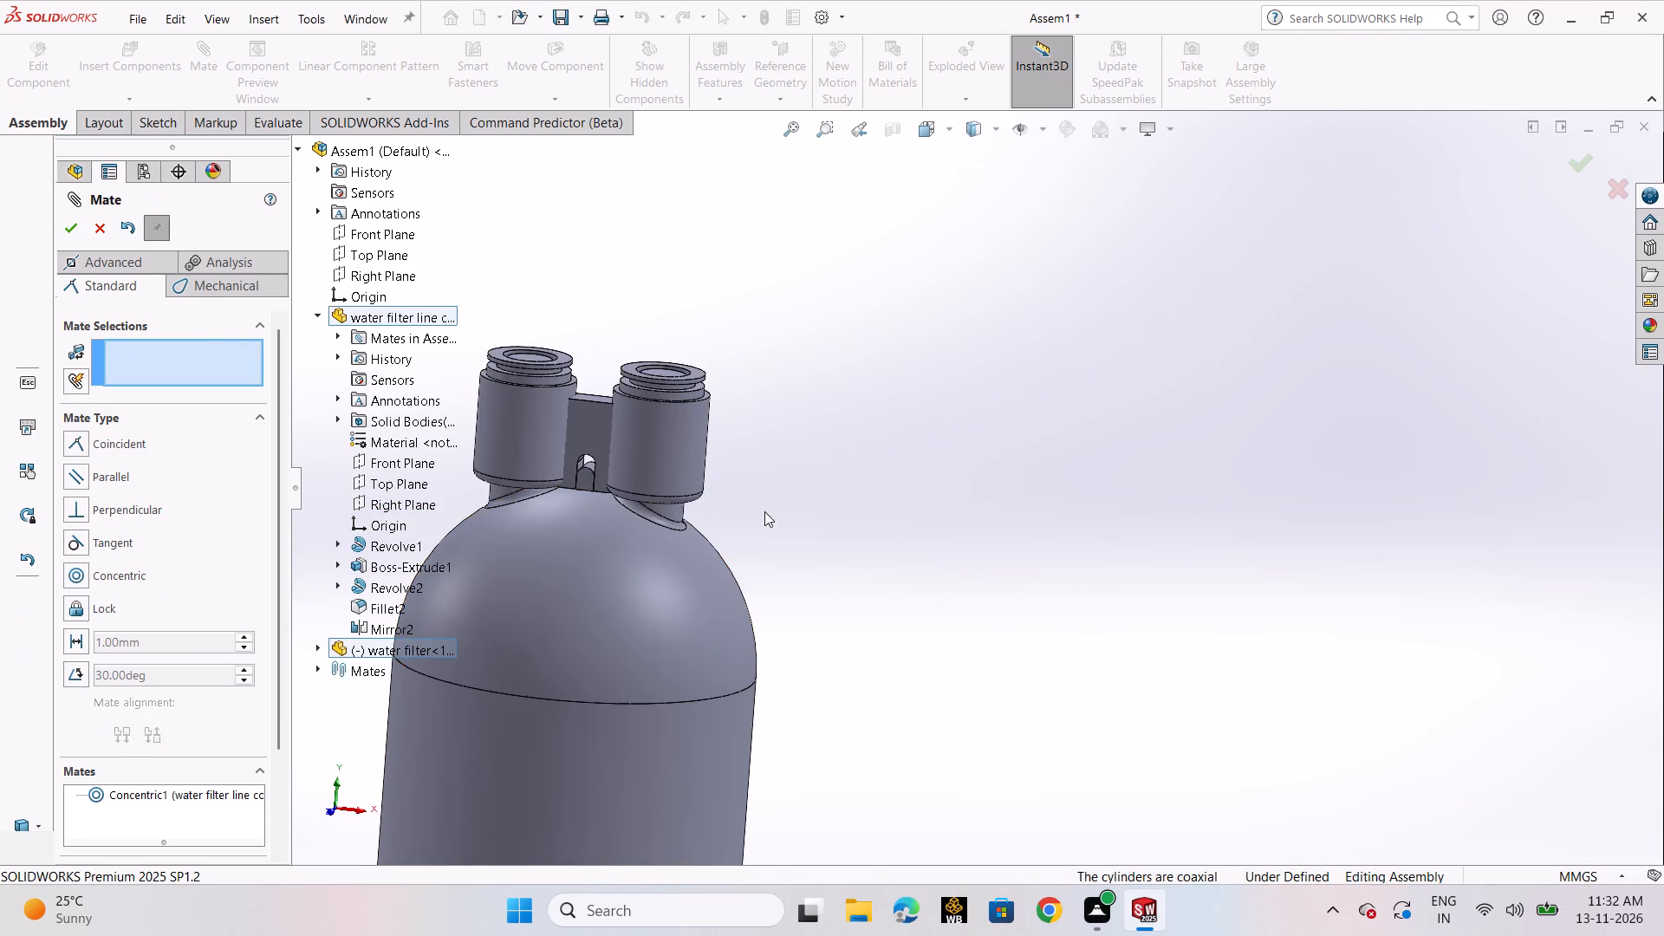
scroll(794, 484, "up", 1)
middle_click_drag(796, 488, 699, 471)
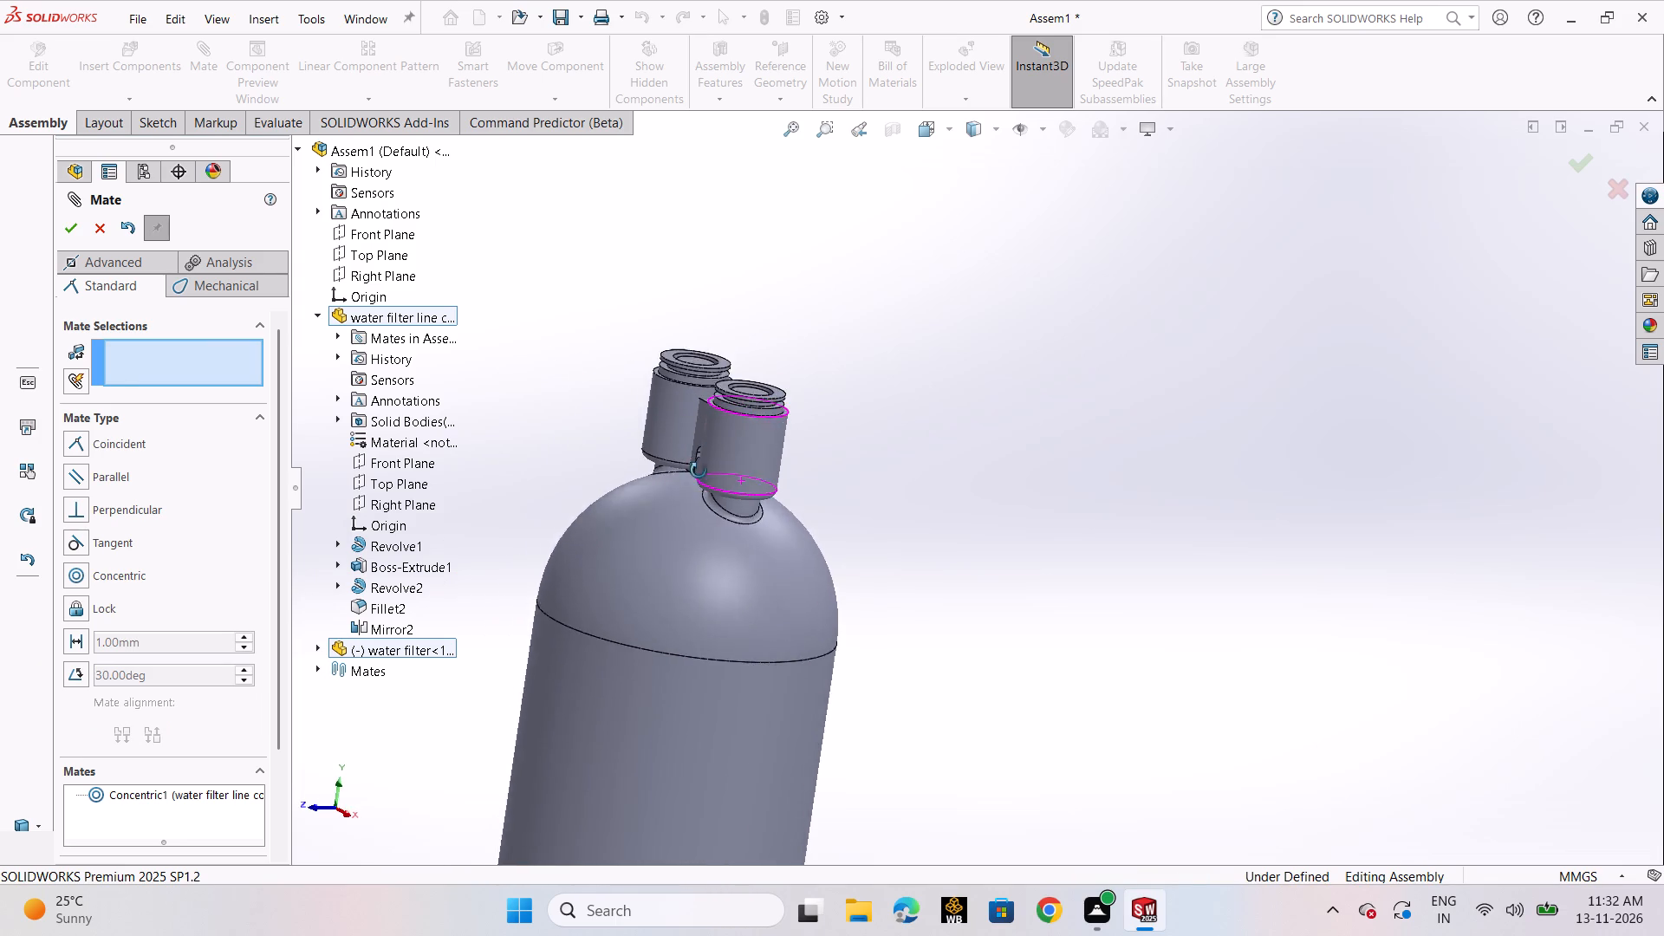
middle_click_drag(699, 471, 759, 521)
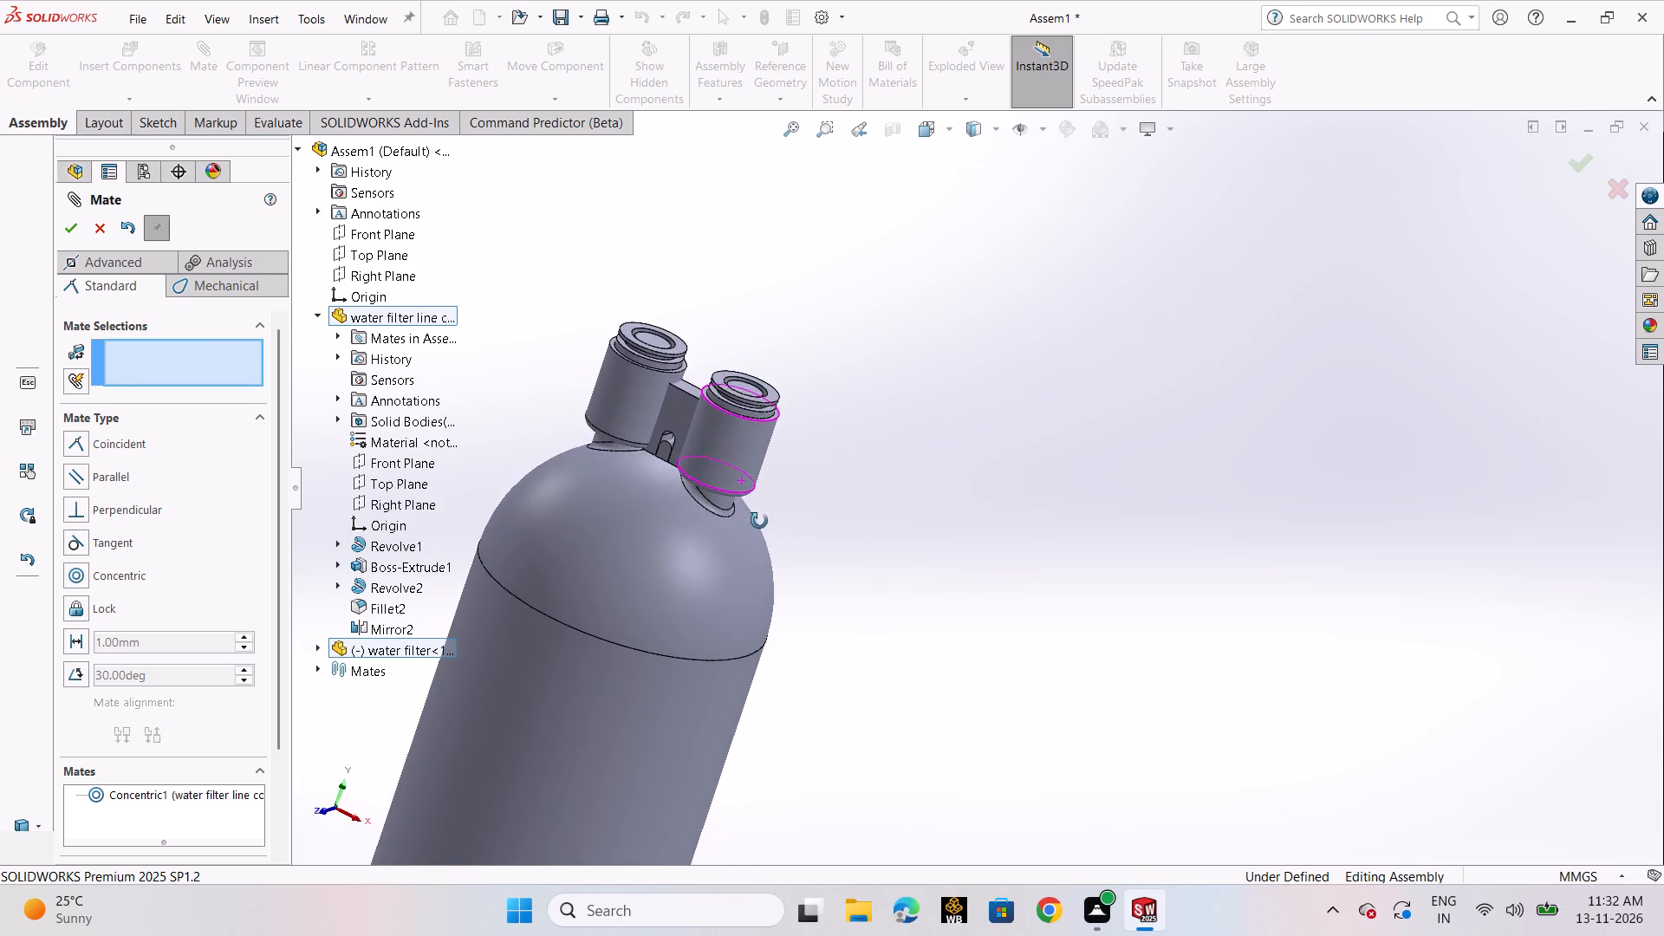
middle_click_drag(759, 521, 673, 484)
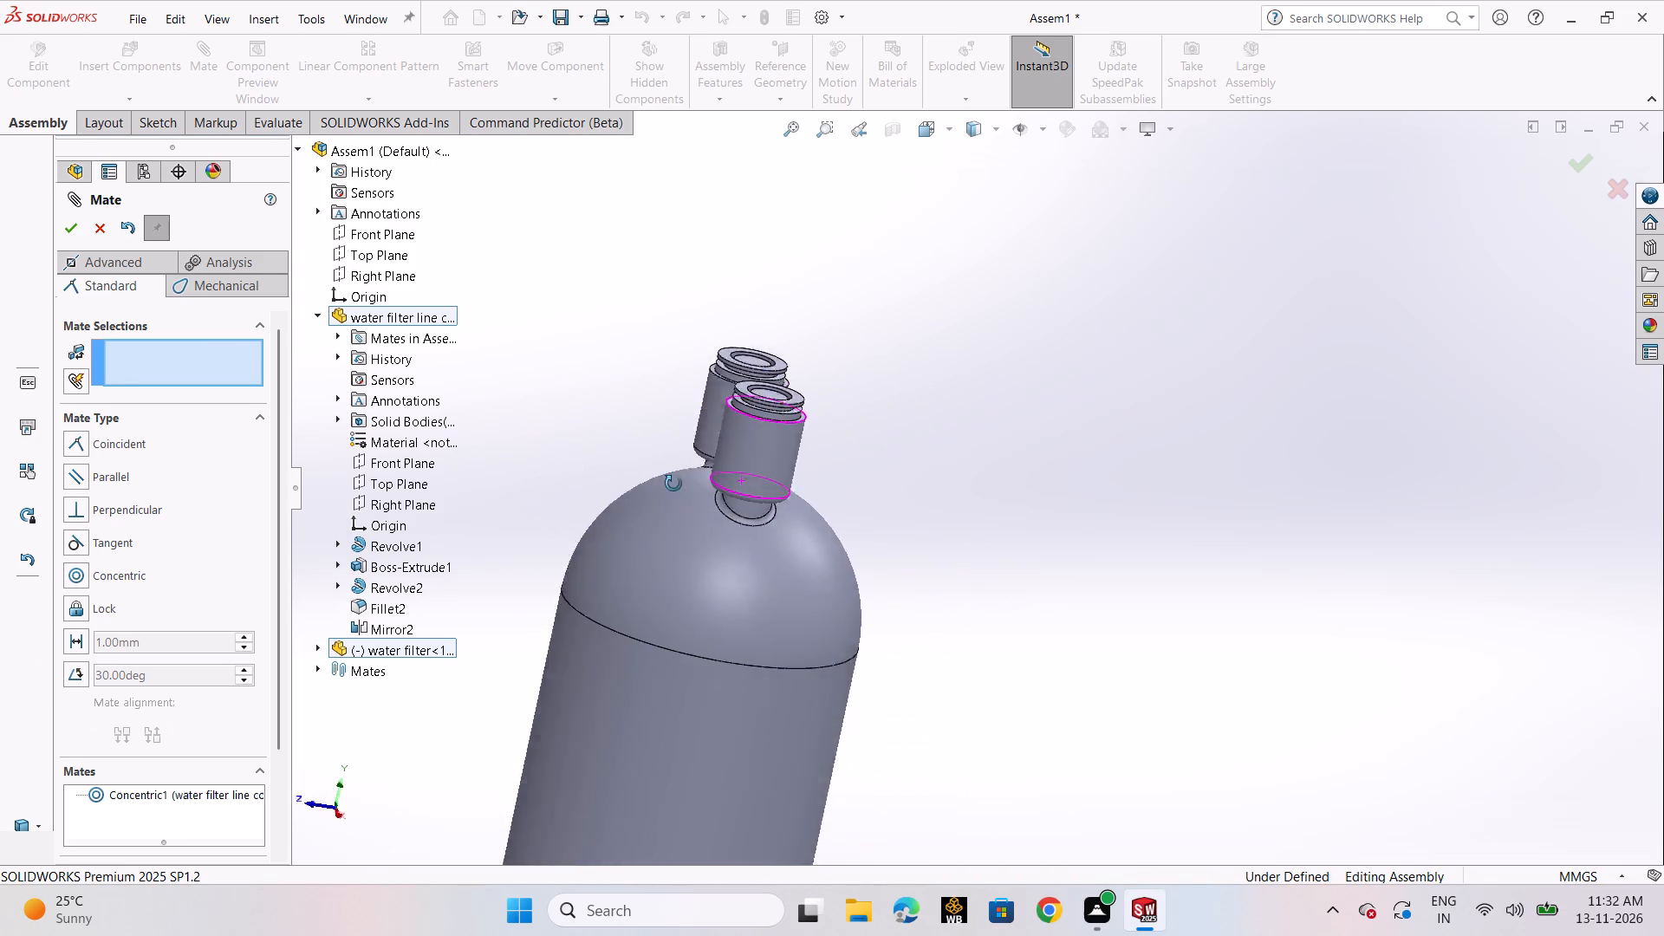
middle_click_drag(673, 484, 740, 494)
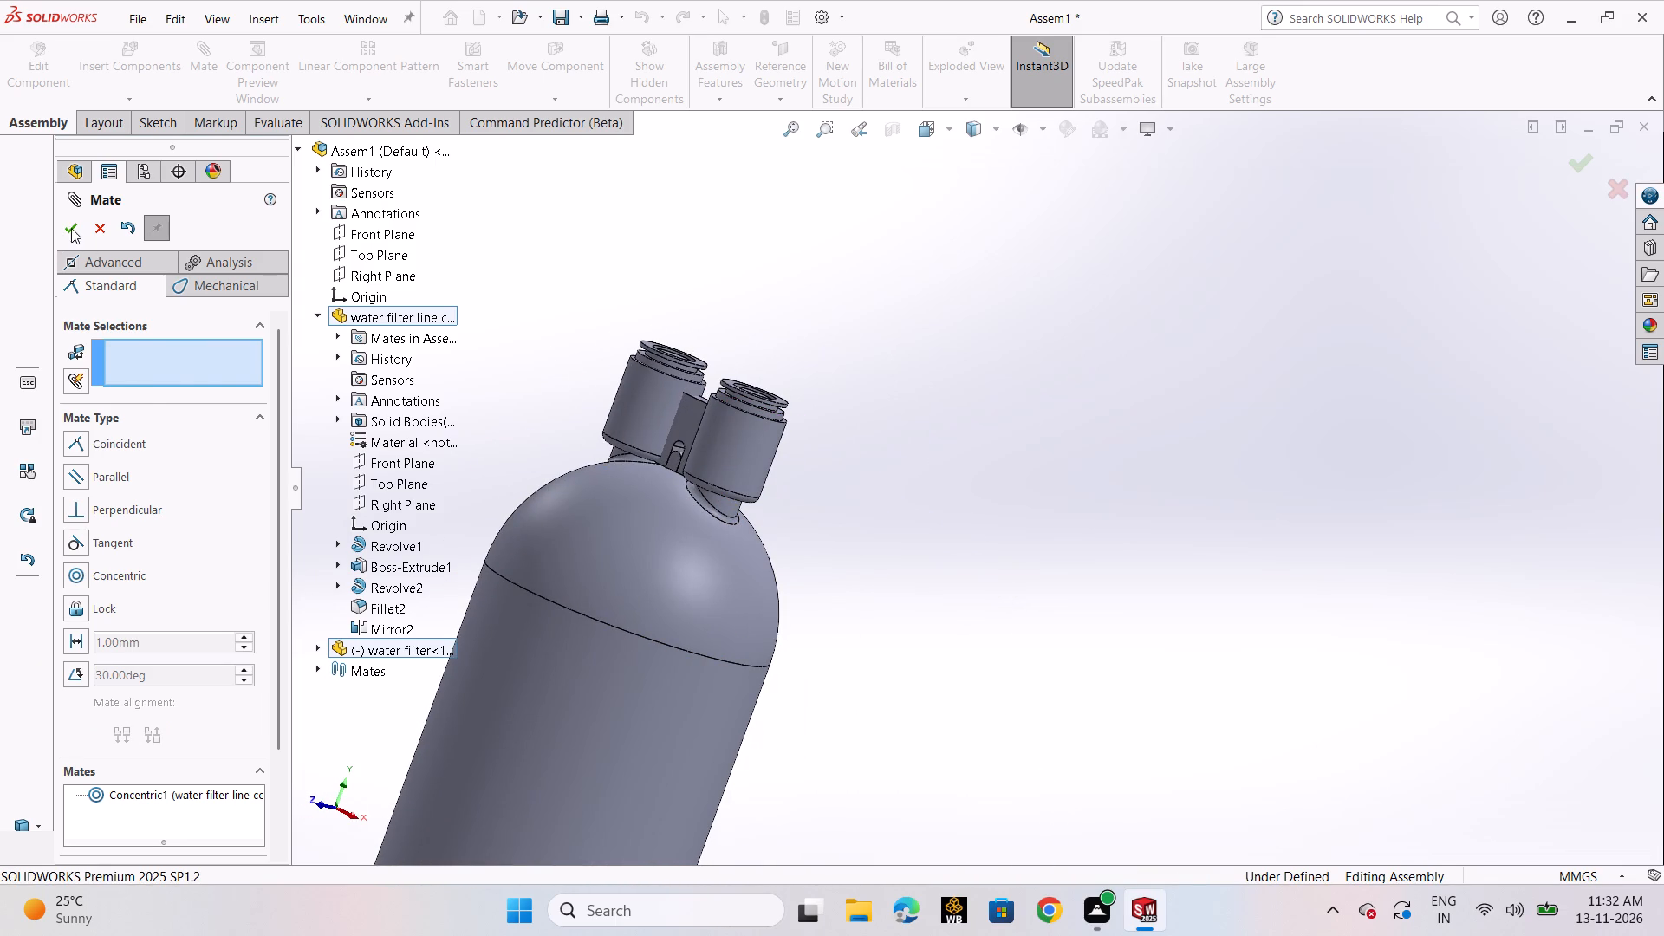
left_click(72, 227)
Open the sketch of the small rounded tab between the connector's two tubes for editing.
scroll(650, 411, "up", 2)
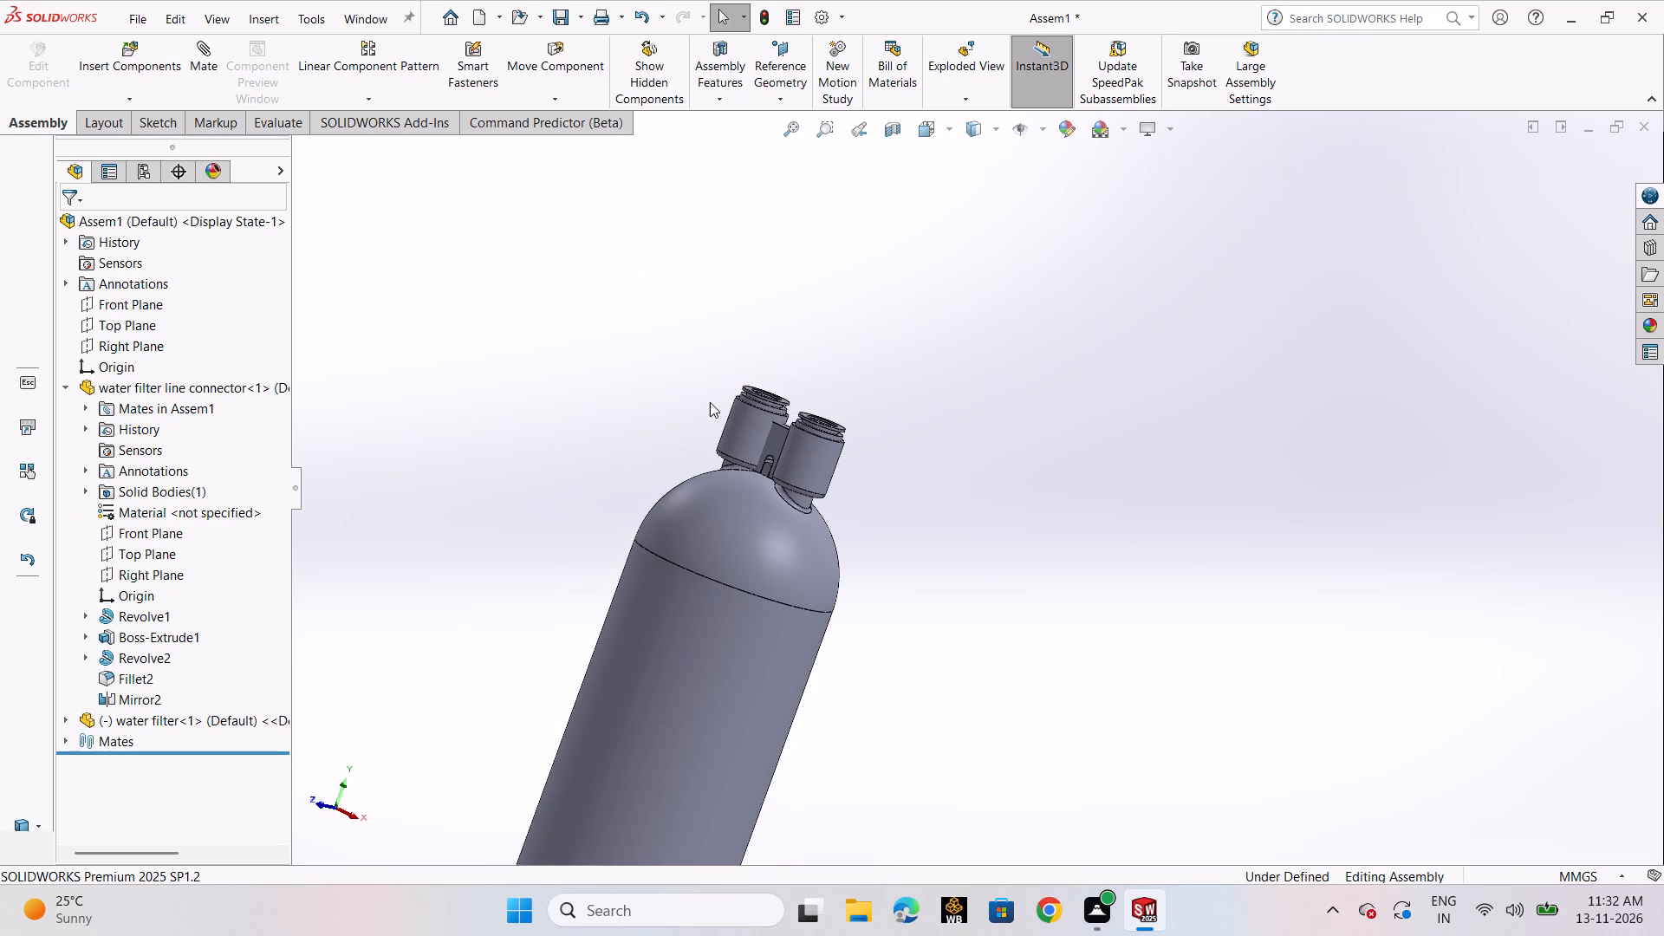
key("ctrl+7")
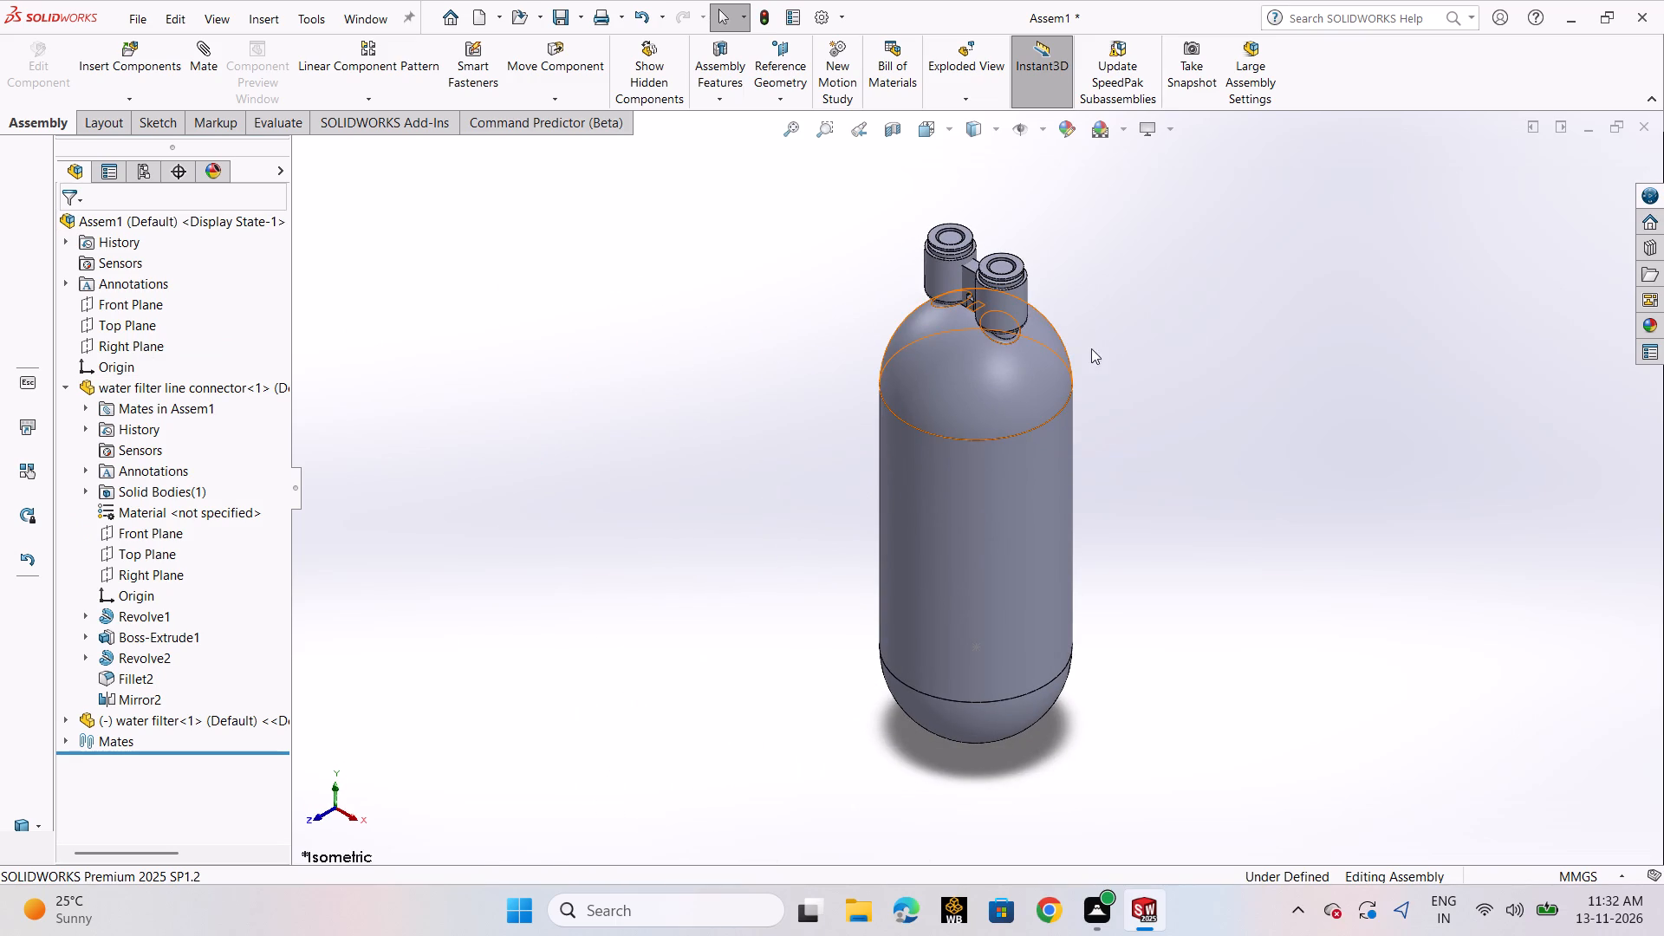
middle_click_drag(1290, 302, 1336, 224)
scroll(1060, 279, "down", 5)
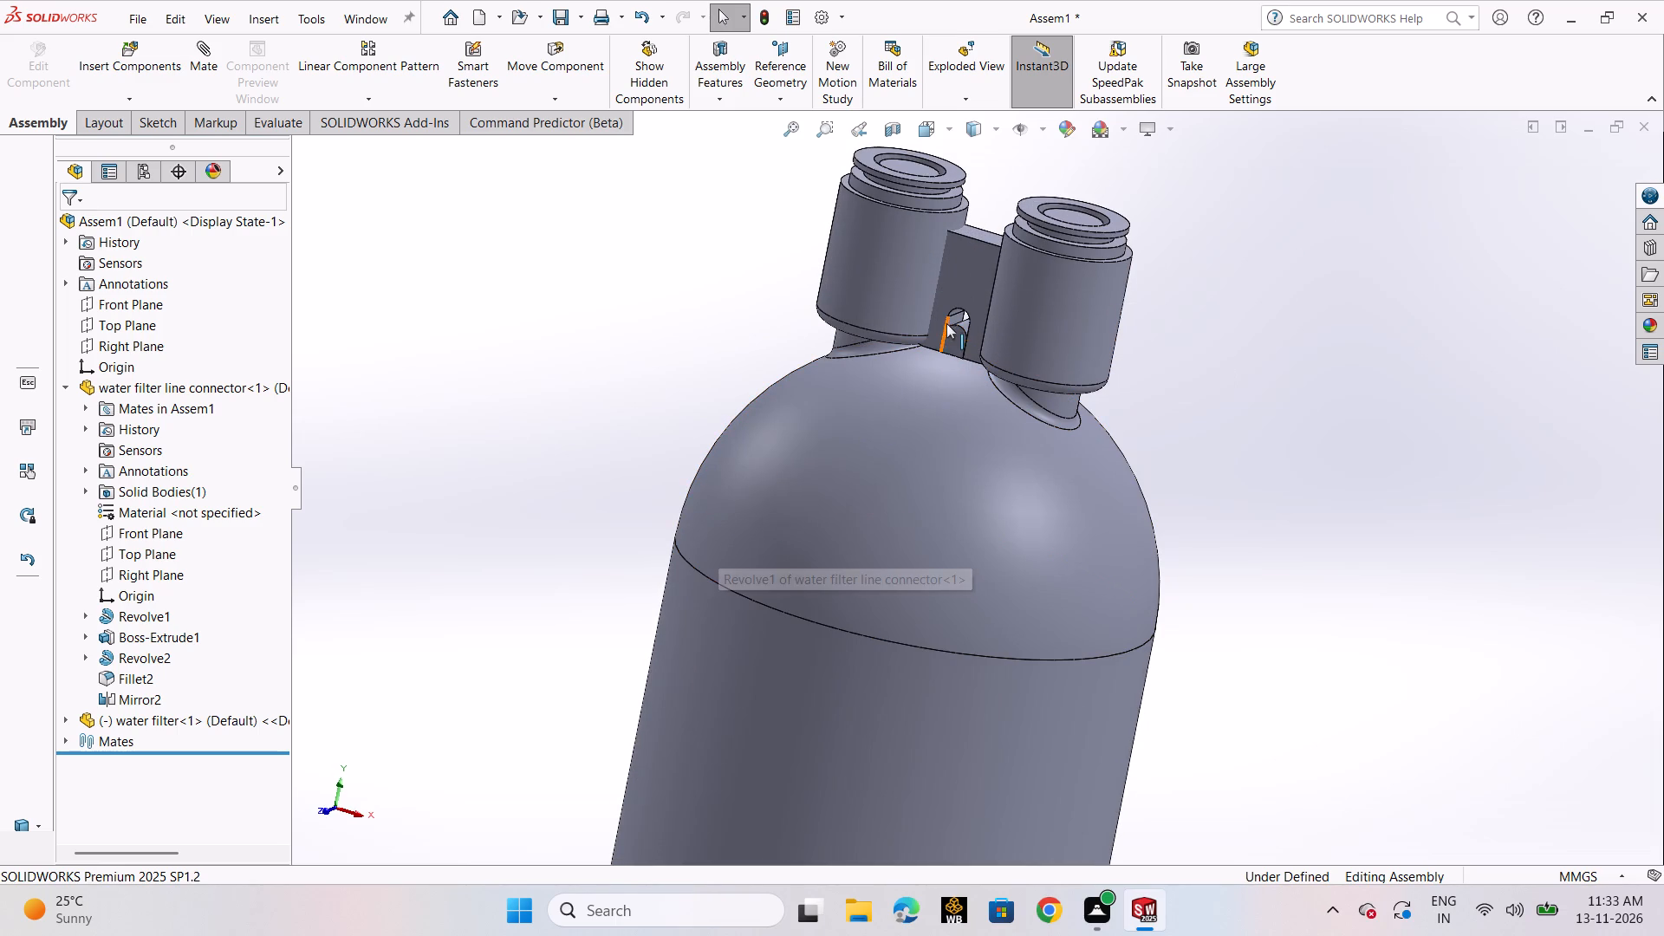
left_click(950, 345)
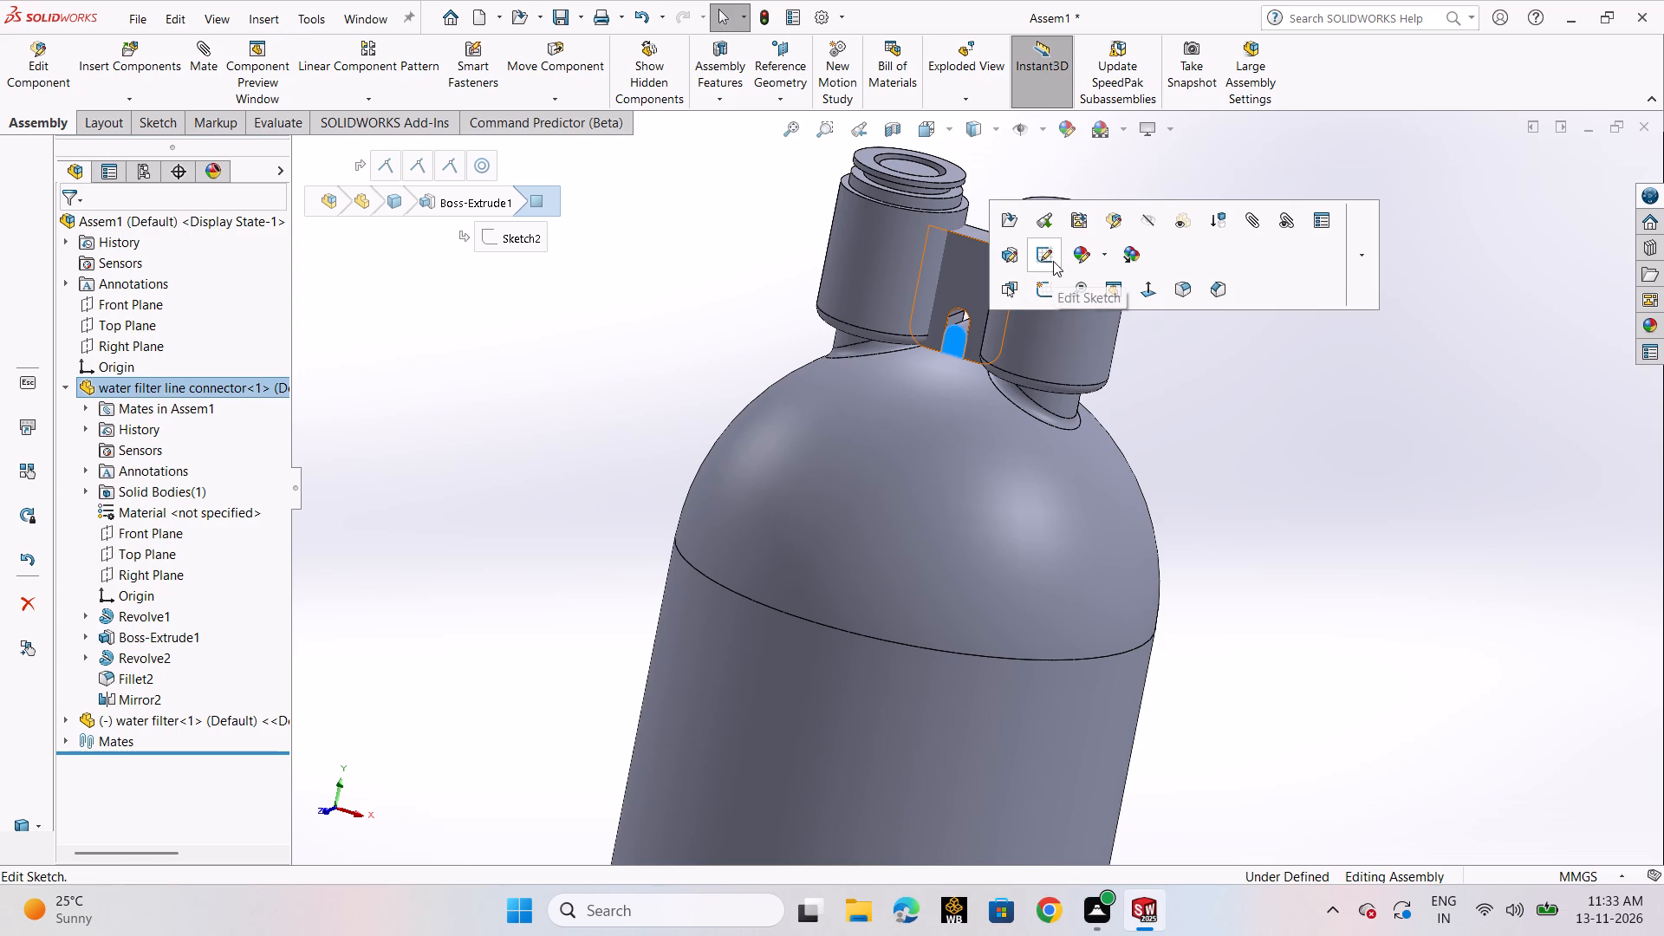
left_click(1053, 260)
Save the assembly as "water filter compartment assembly" in the inetenship folder.
left_click(884, 476)
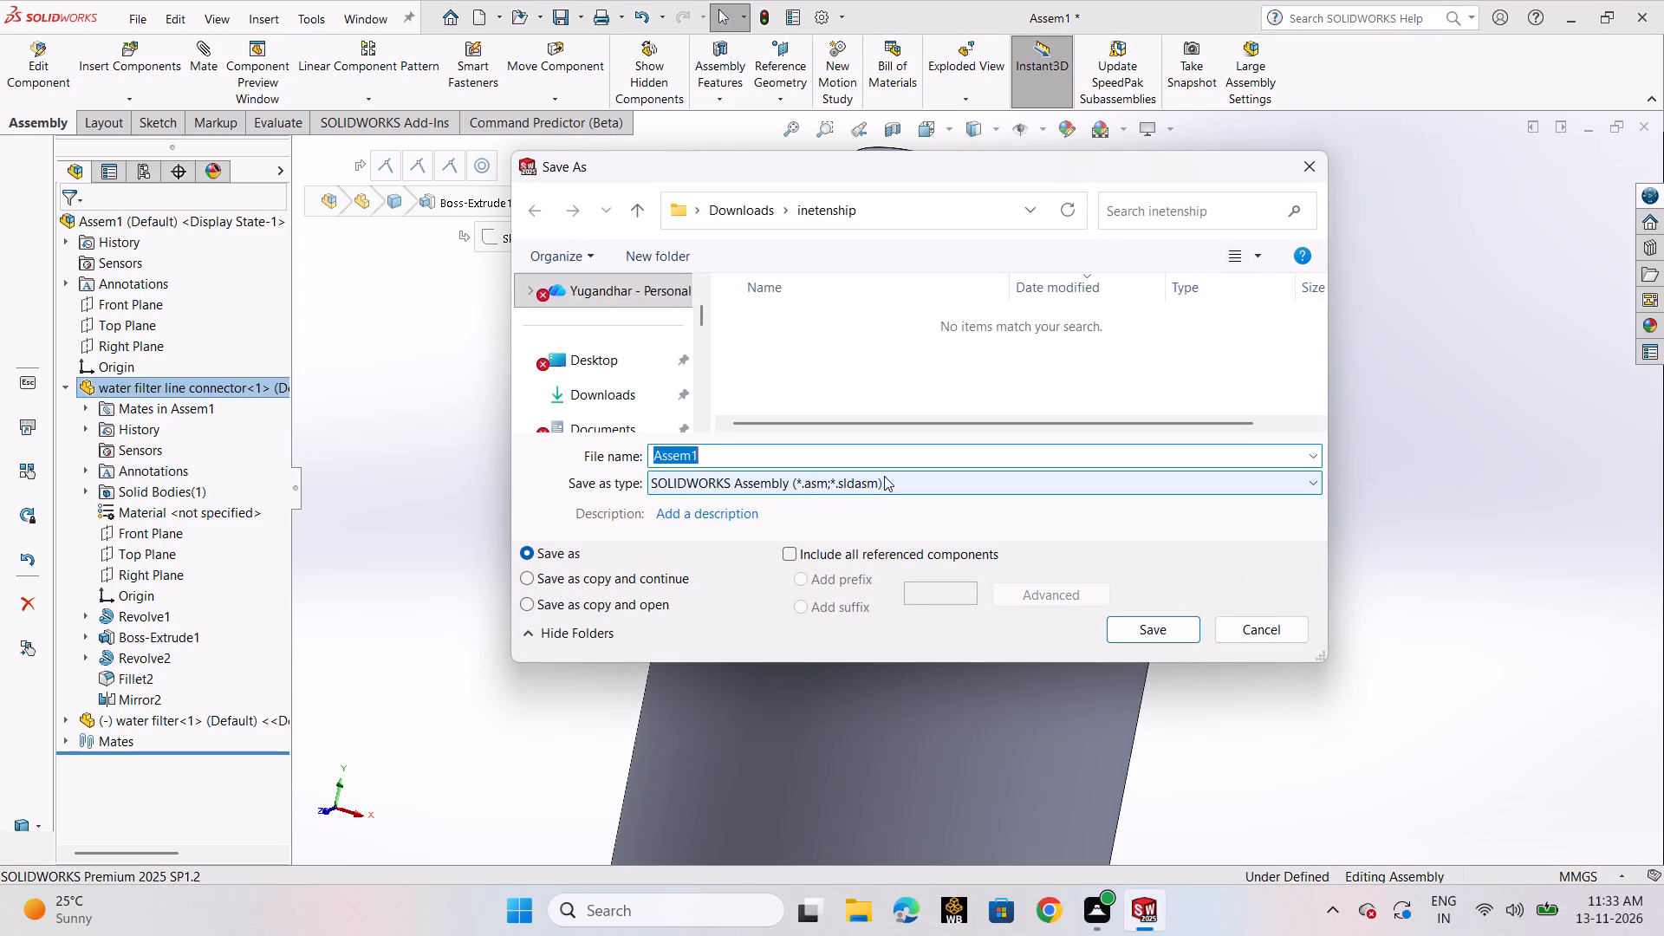
type("water filter compartment")
key("space")
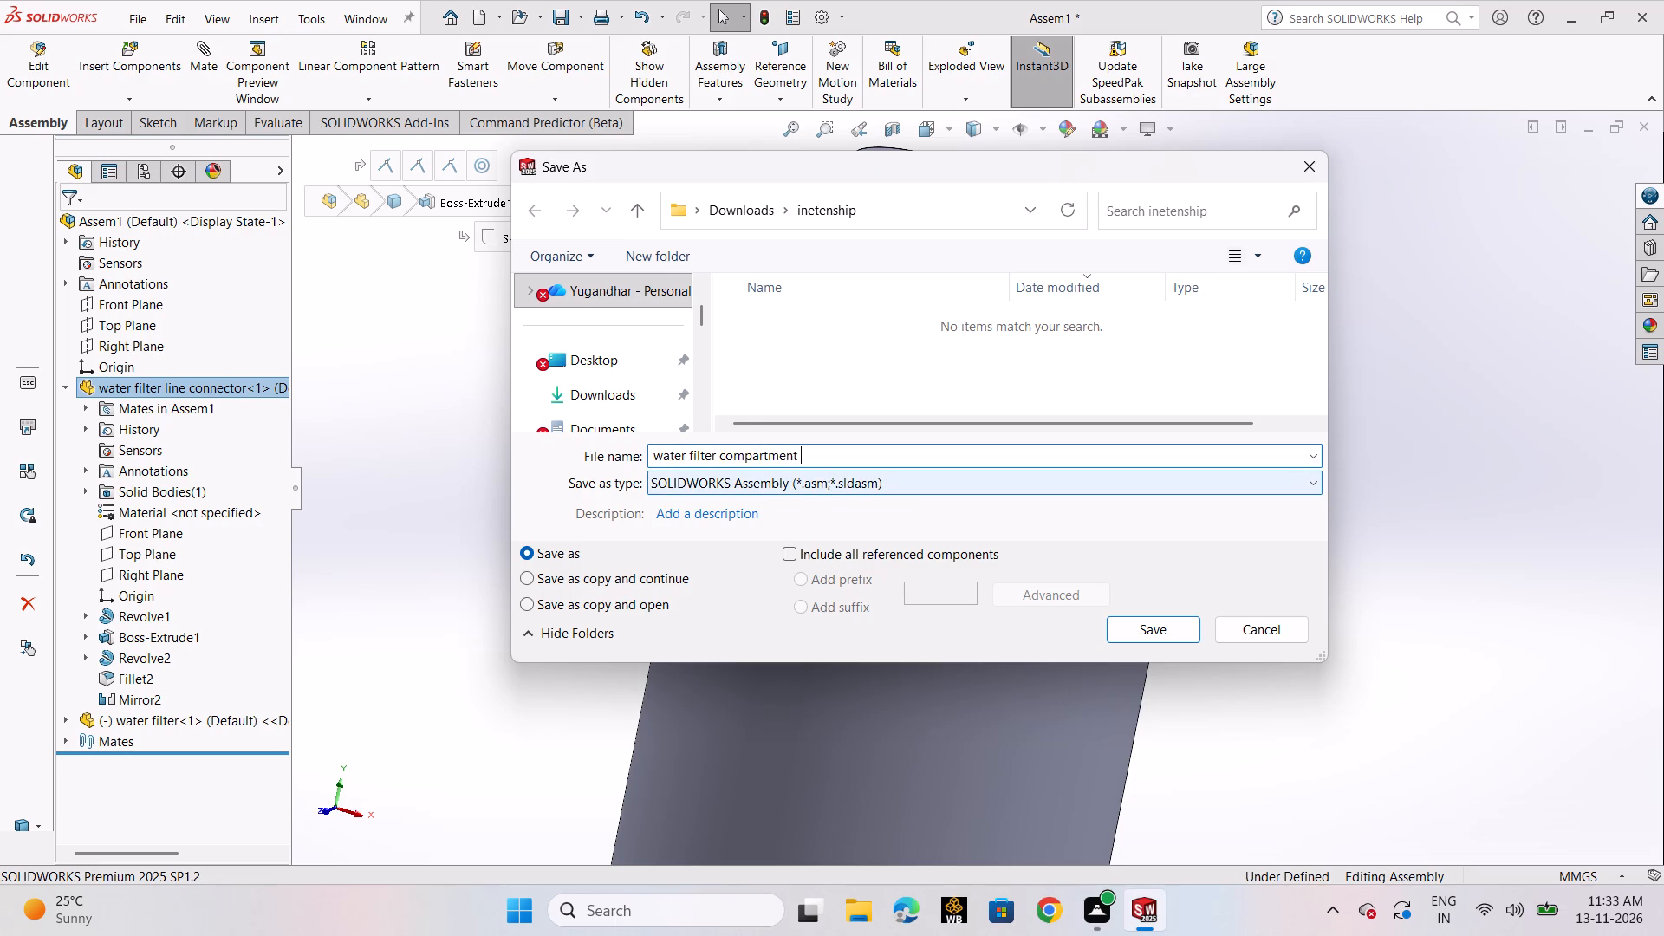
type("assem")
type("bly")
key("Return")
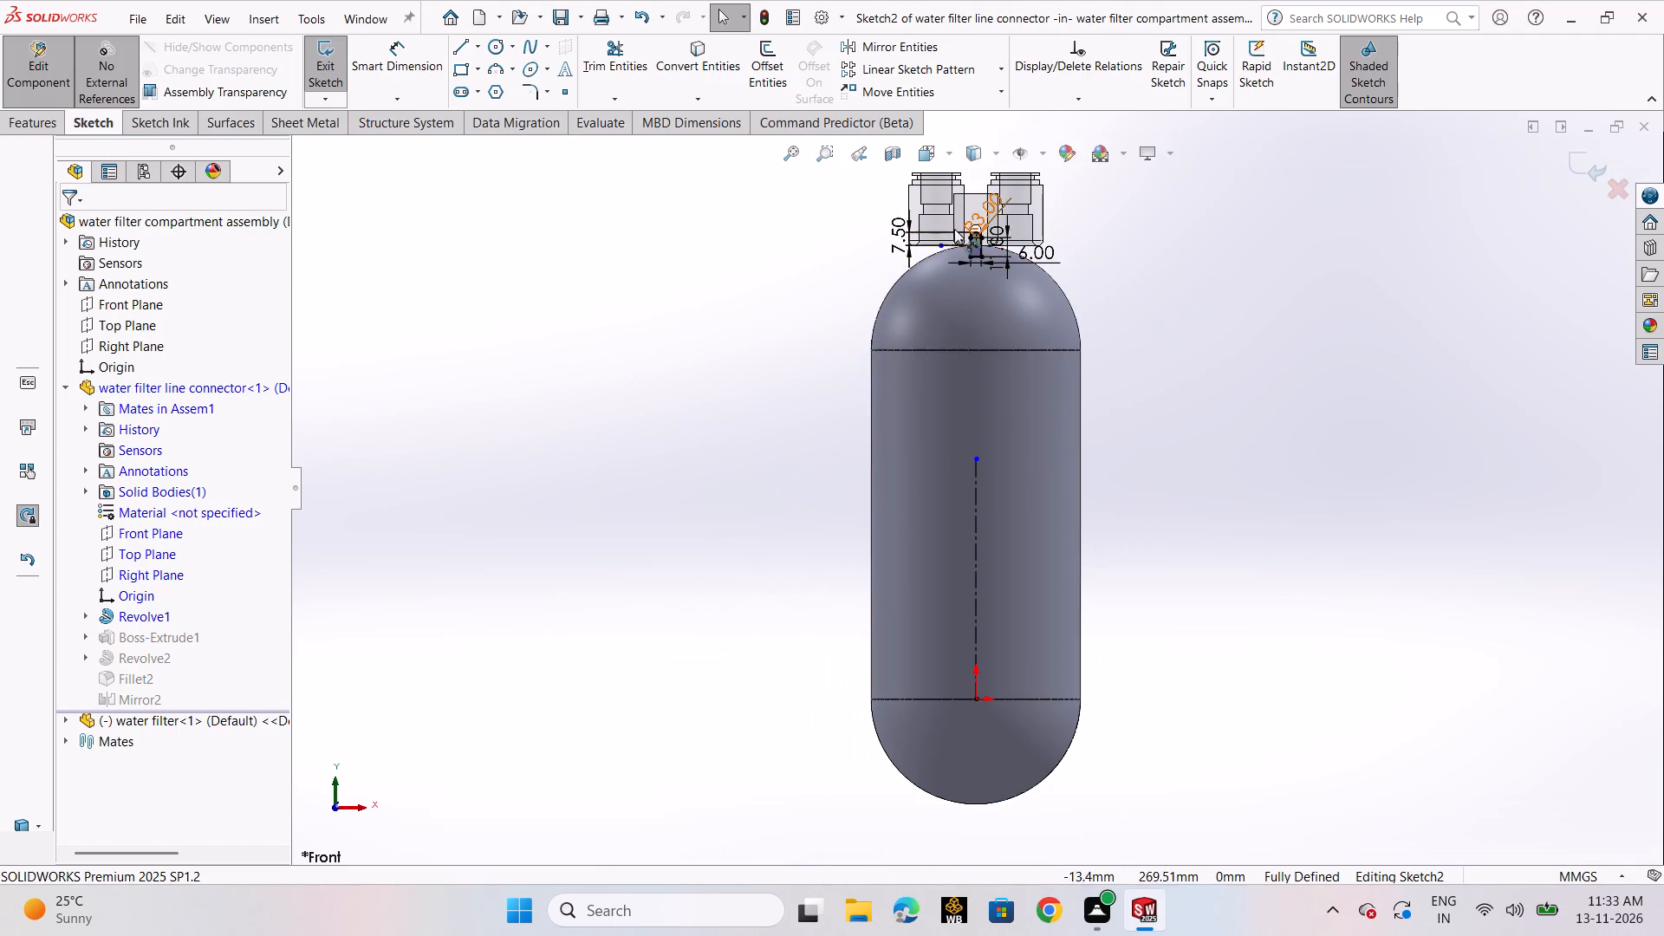
Delete the 11 mm vertical dimension from the tab's sketch profile.
scroll(954, 229, "down", 5)
scroll(1000, 324, "down", 3)
scroll(1050, 374, "down", 3)
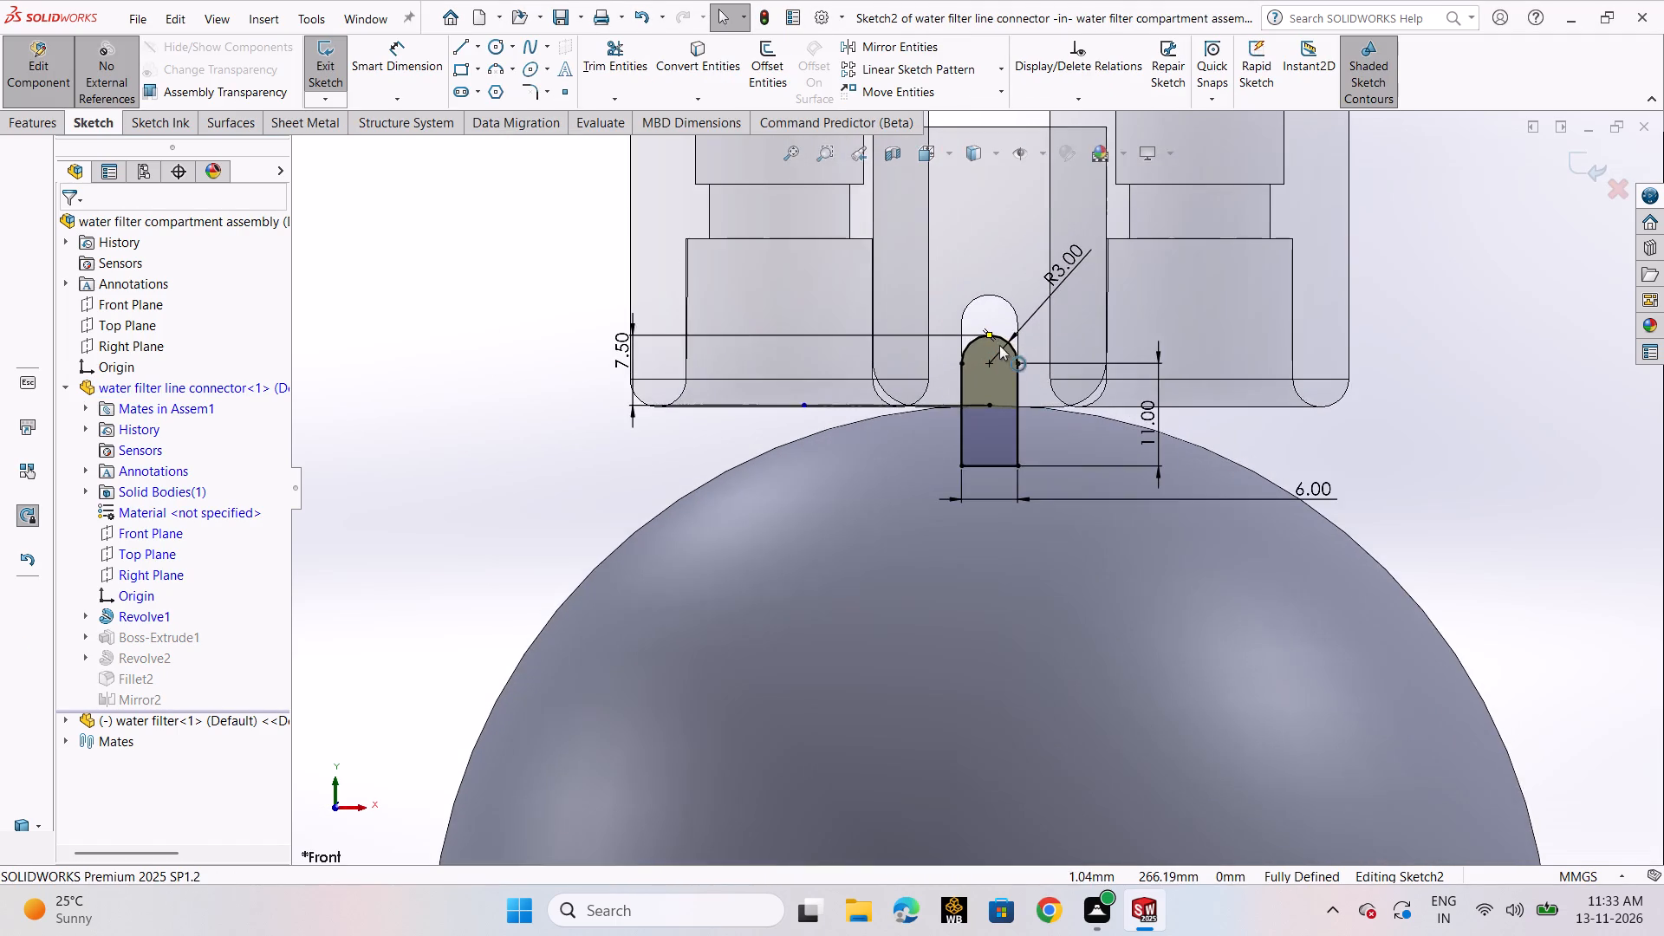
scroll(999, 343, "down", 3)
left_click(1270, 518)
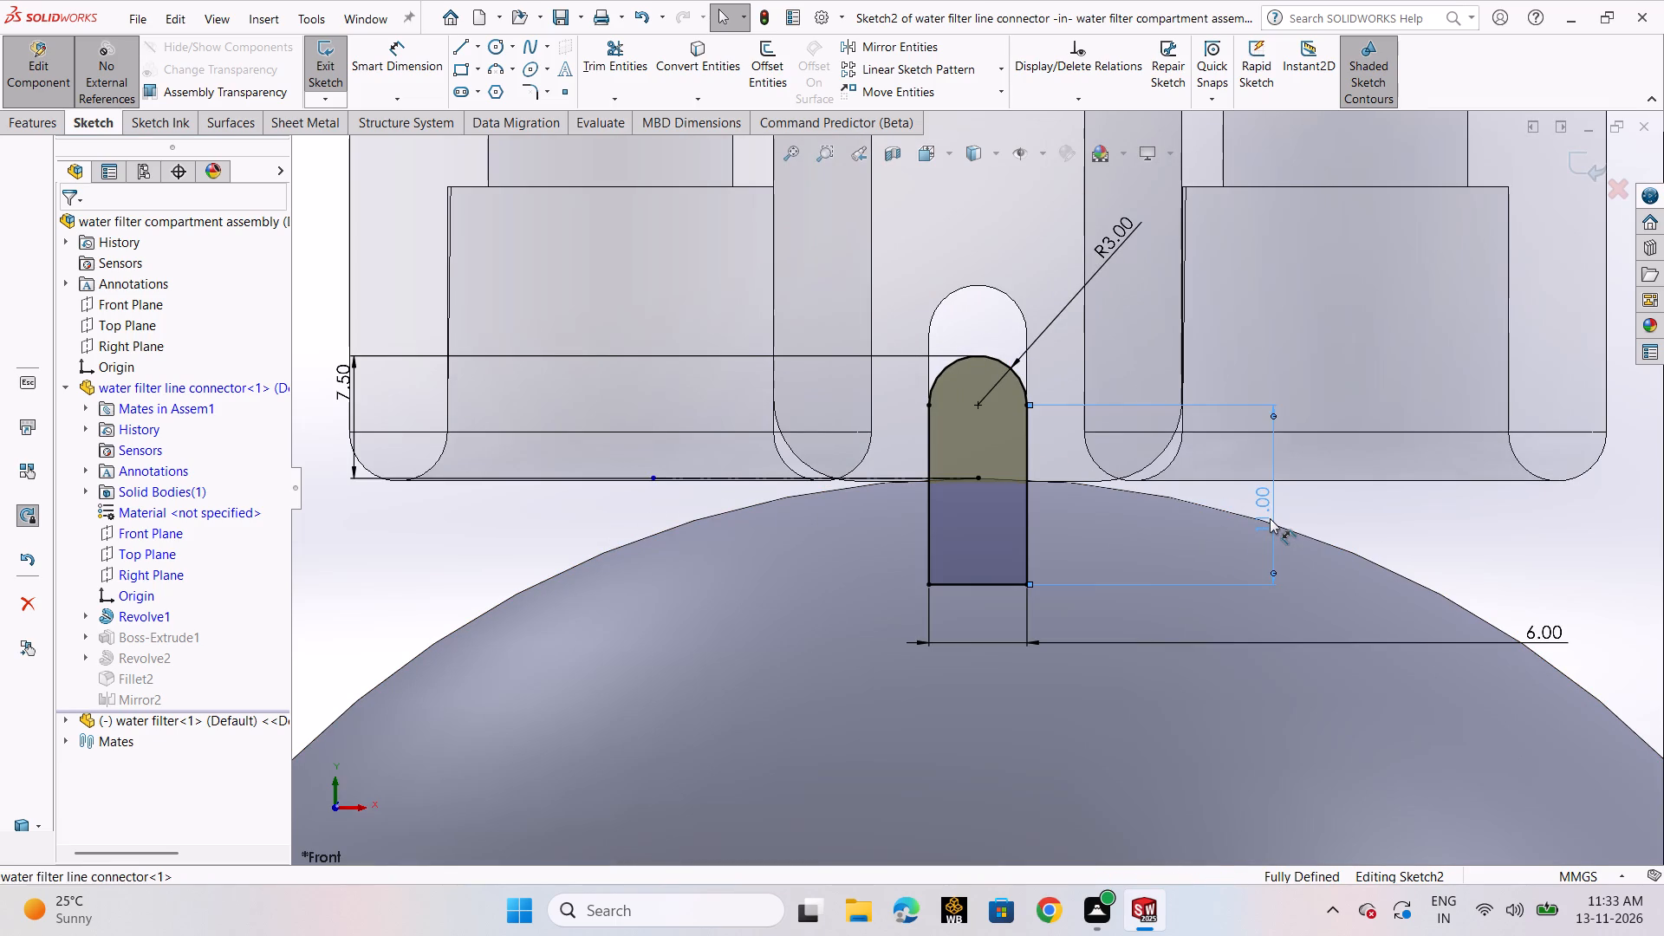
key("Delete")
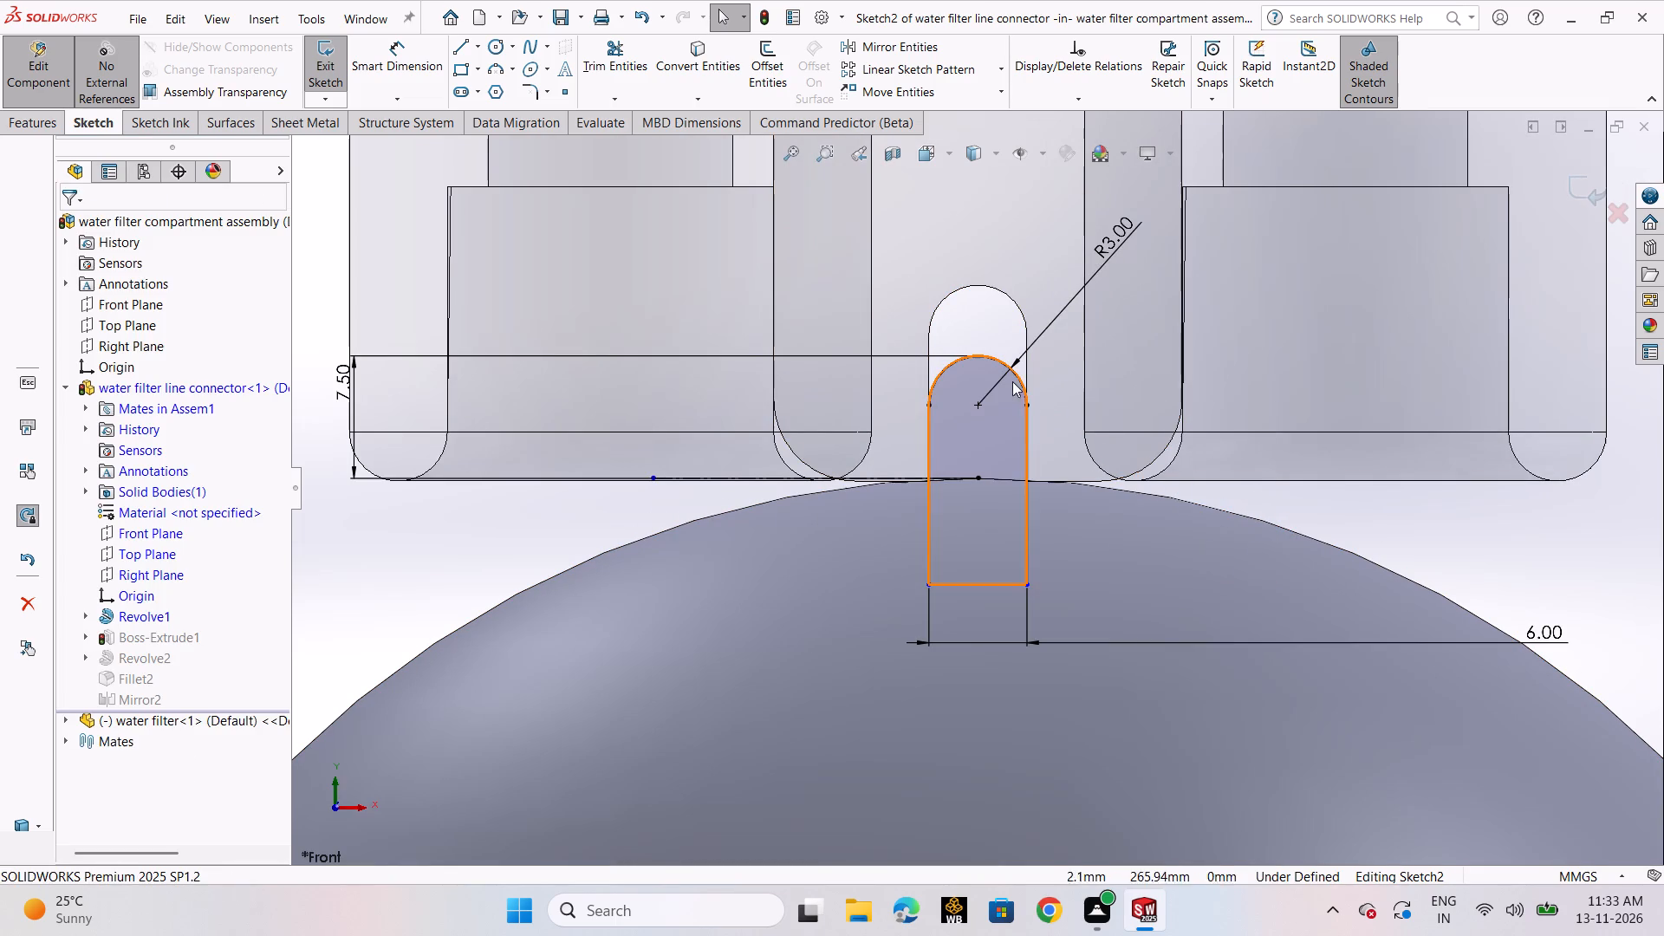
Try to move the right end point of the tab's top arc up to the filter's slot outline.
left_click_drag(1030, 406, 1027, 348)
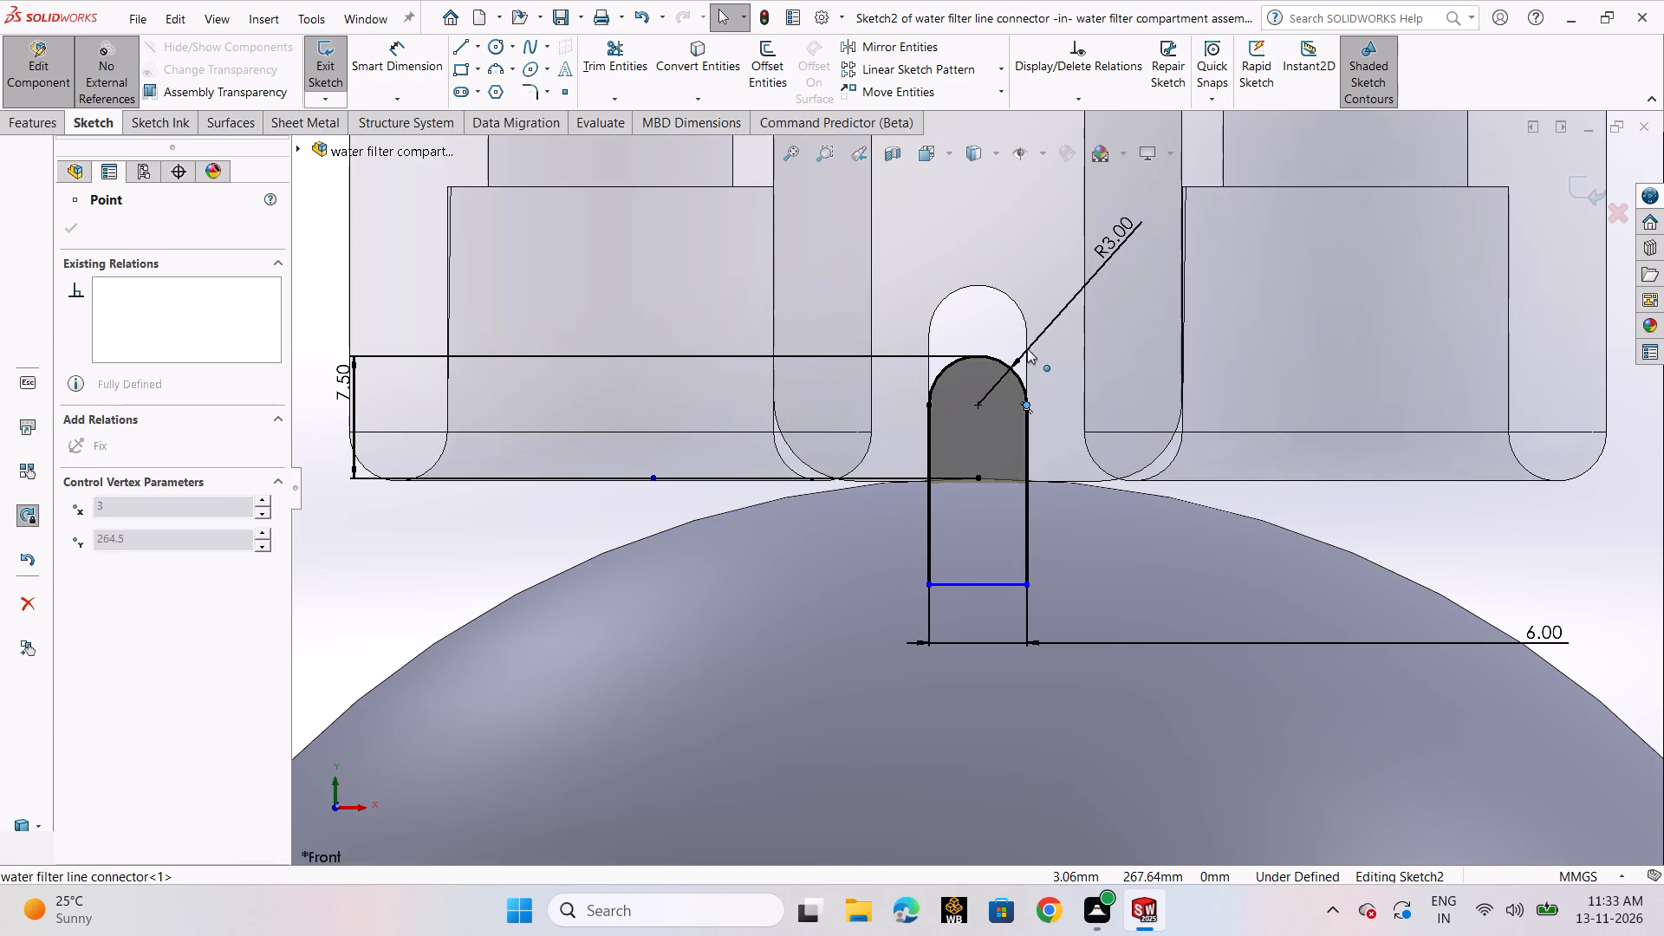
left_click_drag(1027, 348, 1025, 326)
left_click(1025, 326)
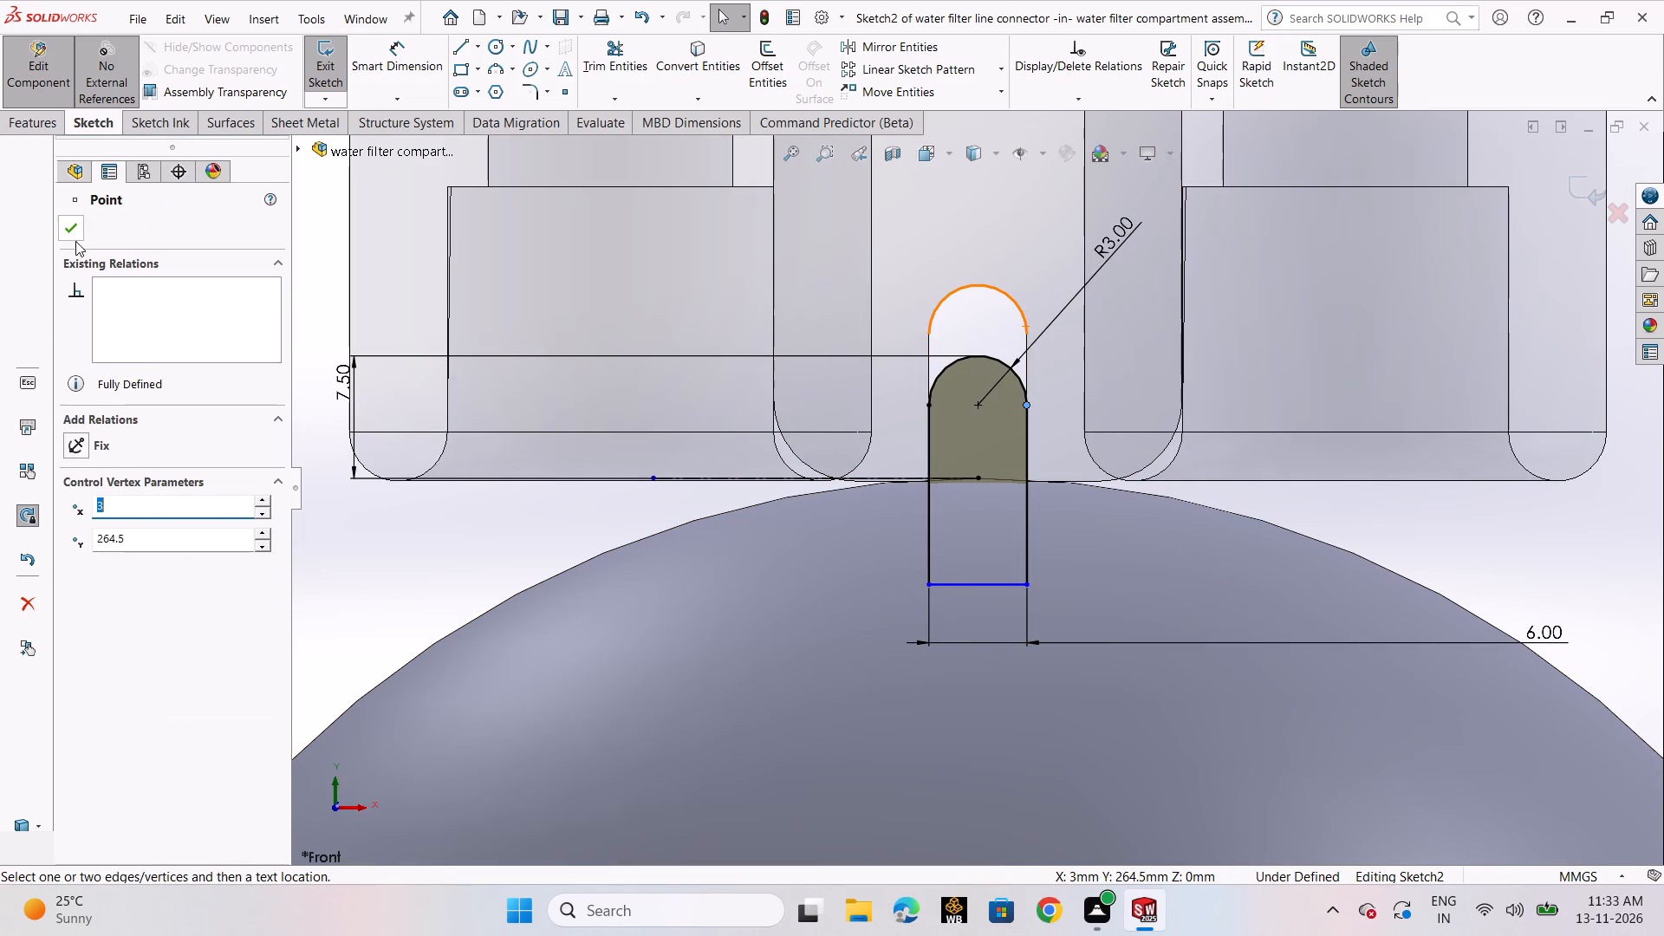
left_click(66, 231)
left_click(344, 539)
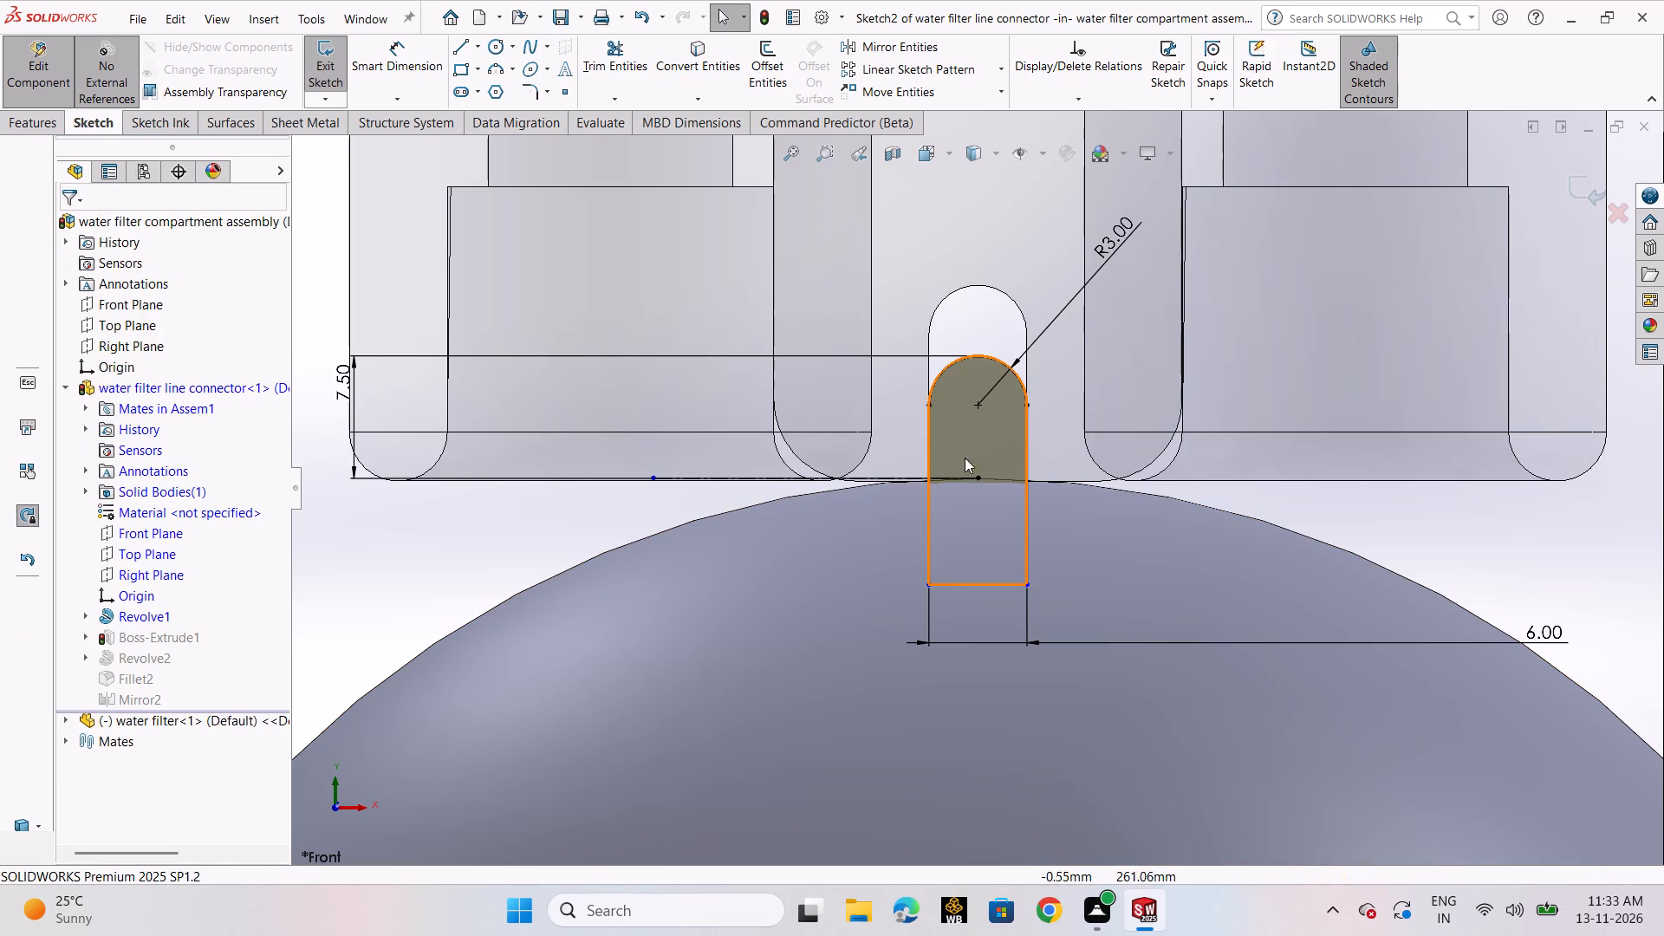
Apply a horizontal relation to the bottom line of the tab profile.
left_click(991, 580)
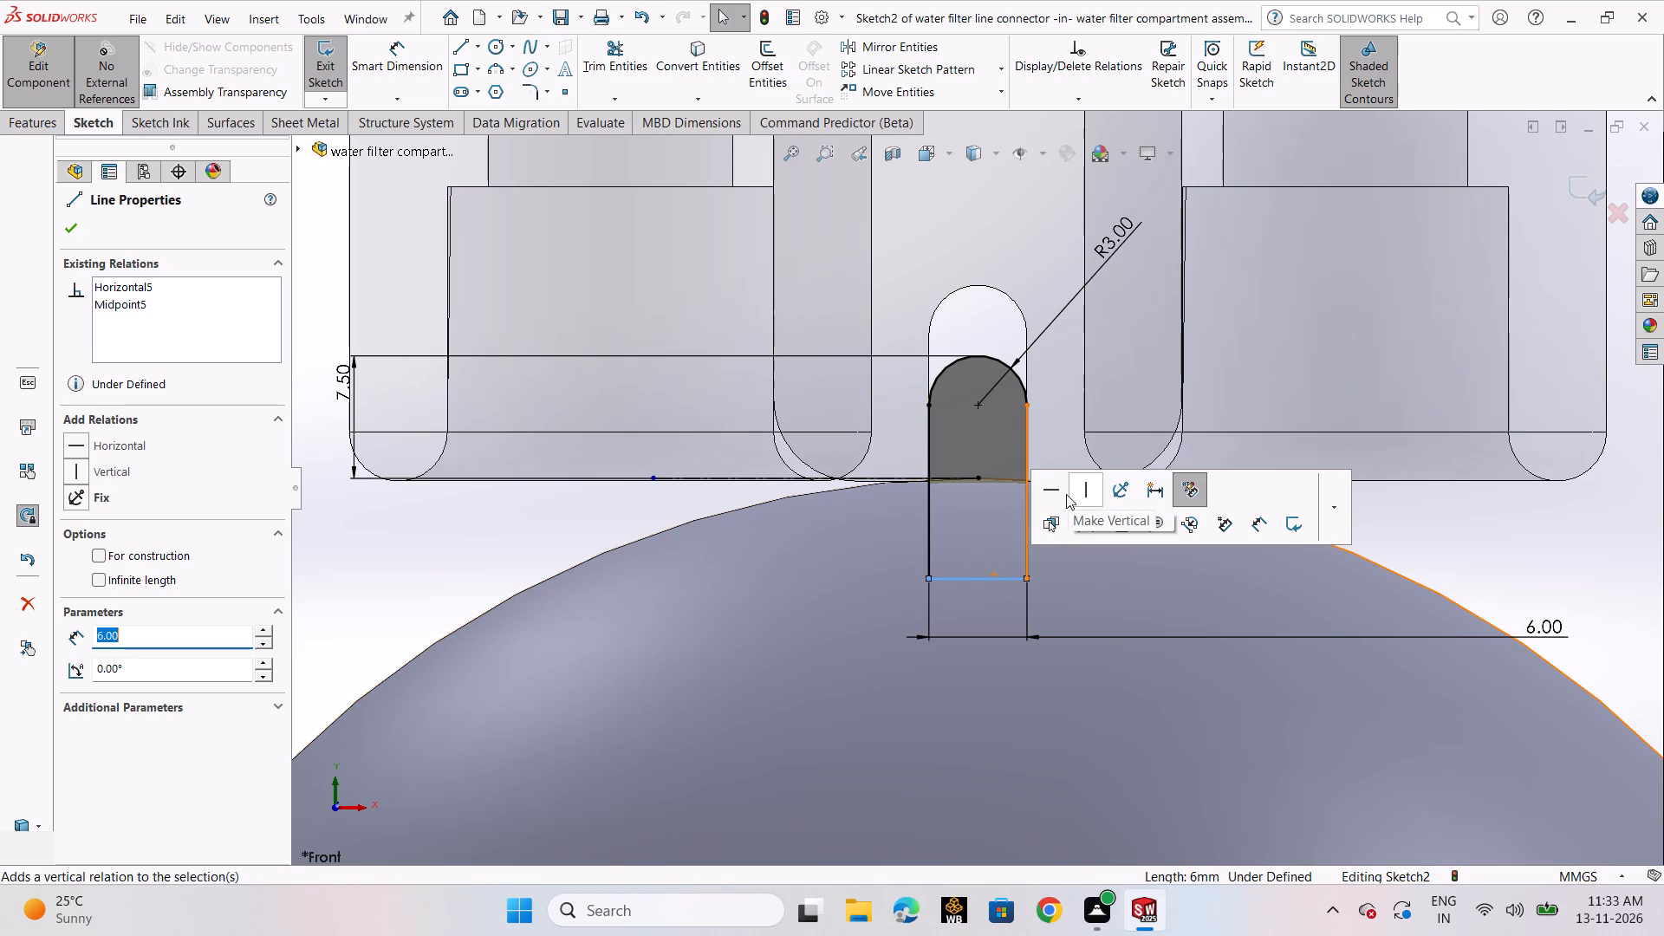
left_click(1052, 494)
left_click(1399, 534)
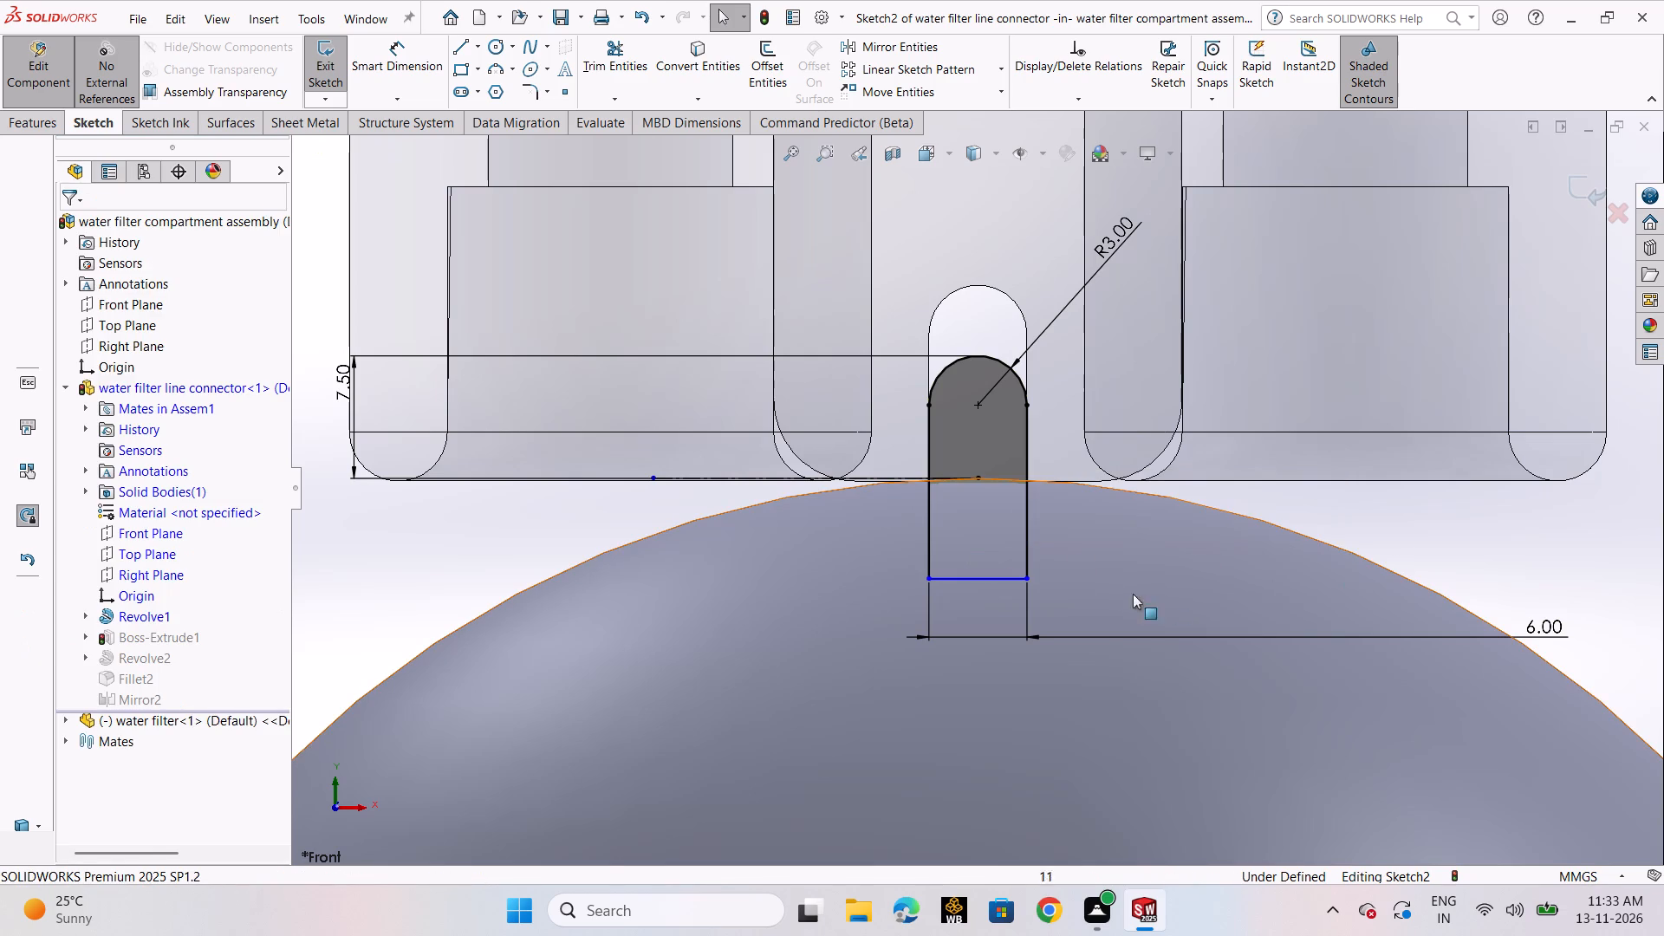
Delete the left vertical line of the tab profile.
left_click(926, 512)
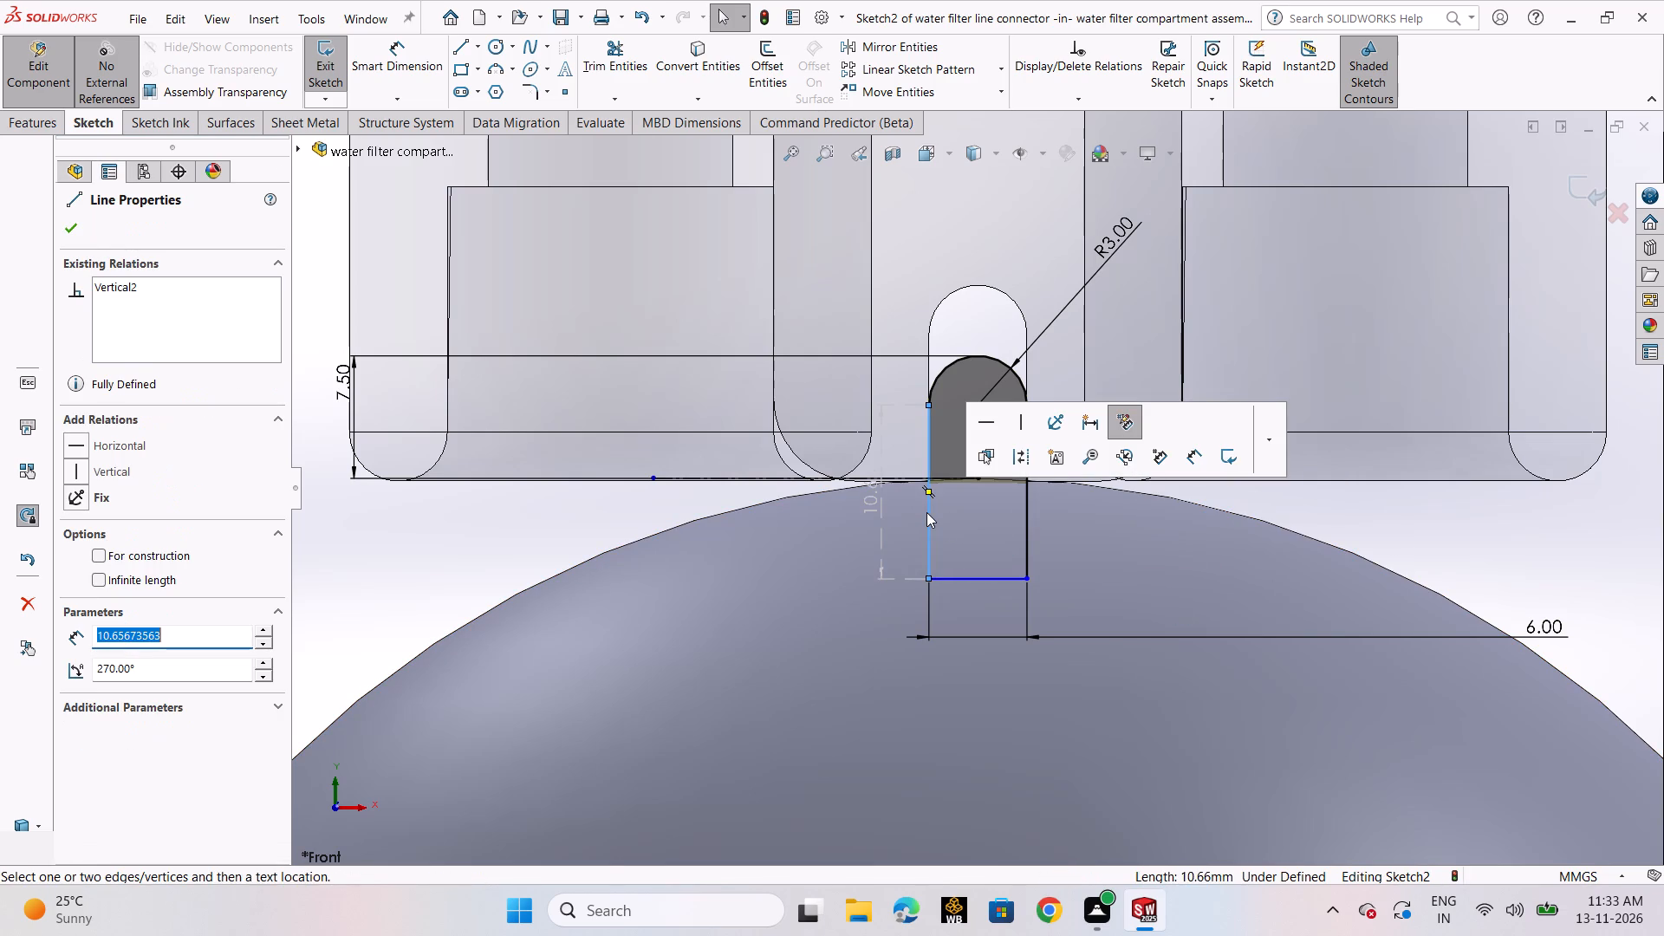
key("Delete")
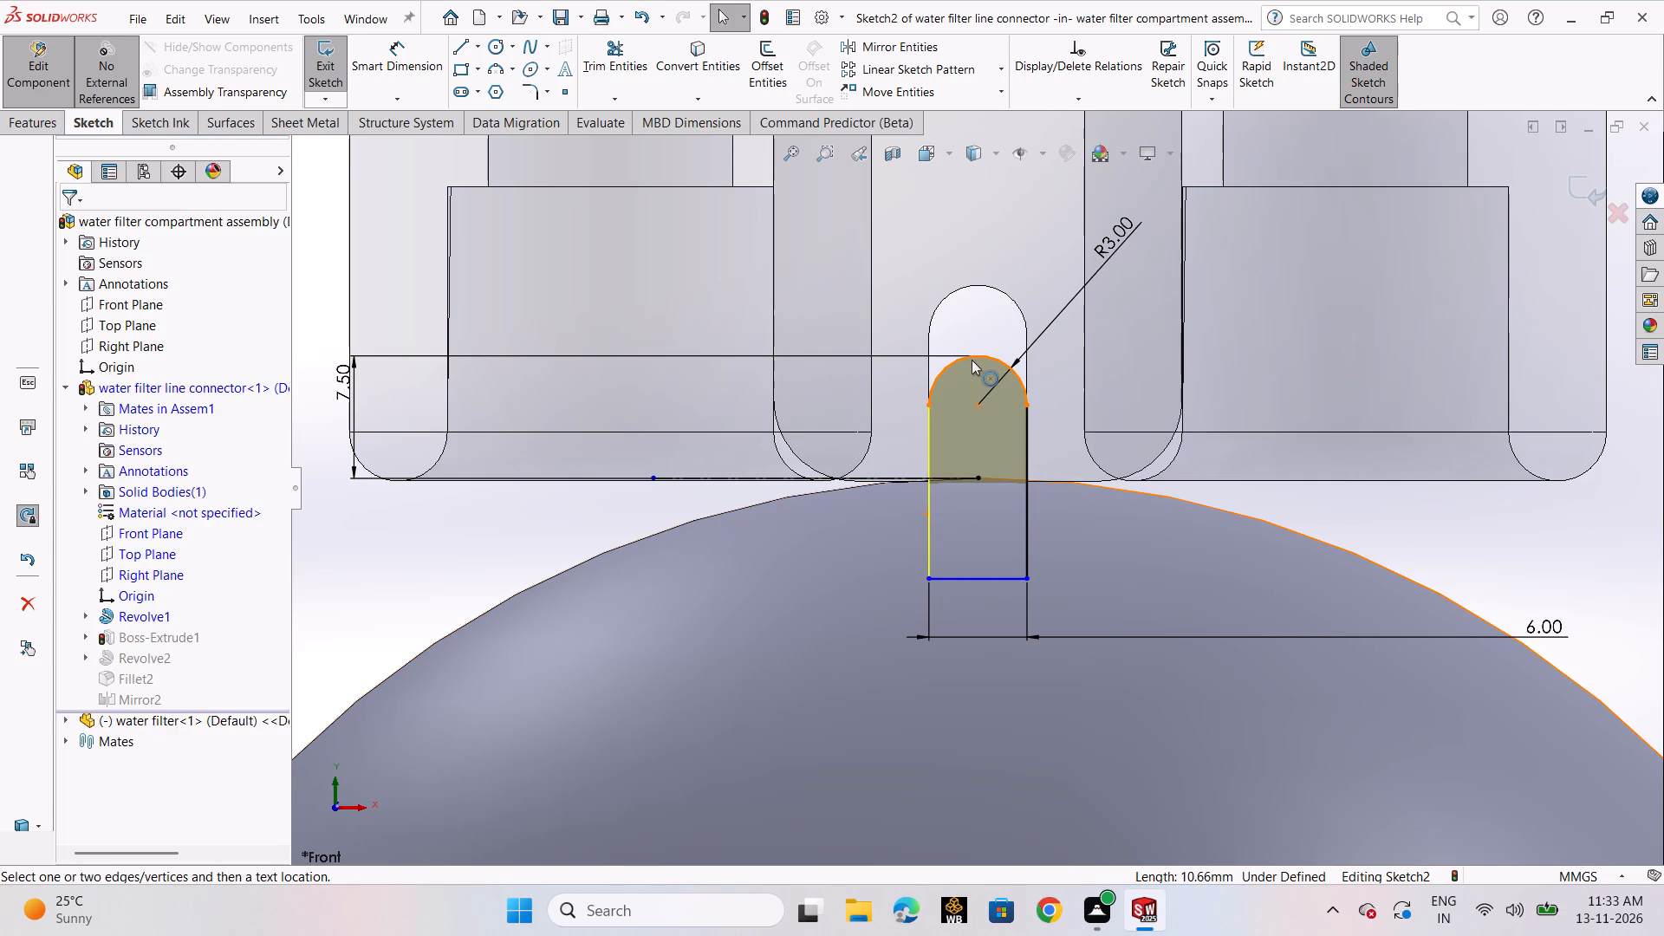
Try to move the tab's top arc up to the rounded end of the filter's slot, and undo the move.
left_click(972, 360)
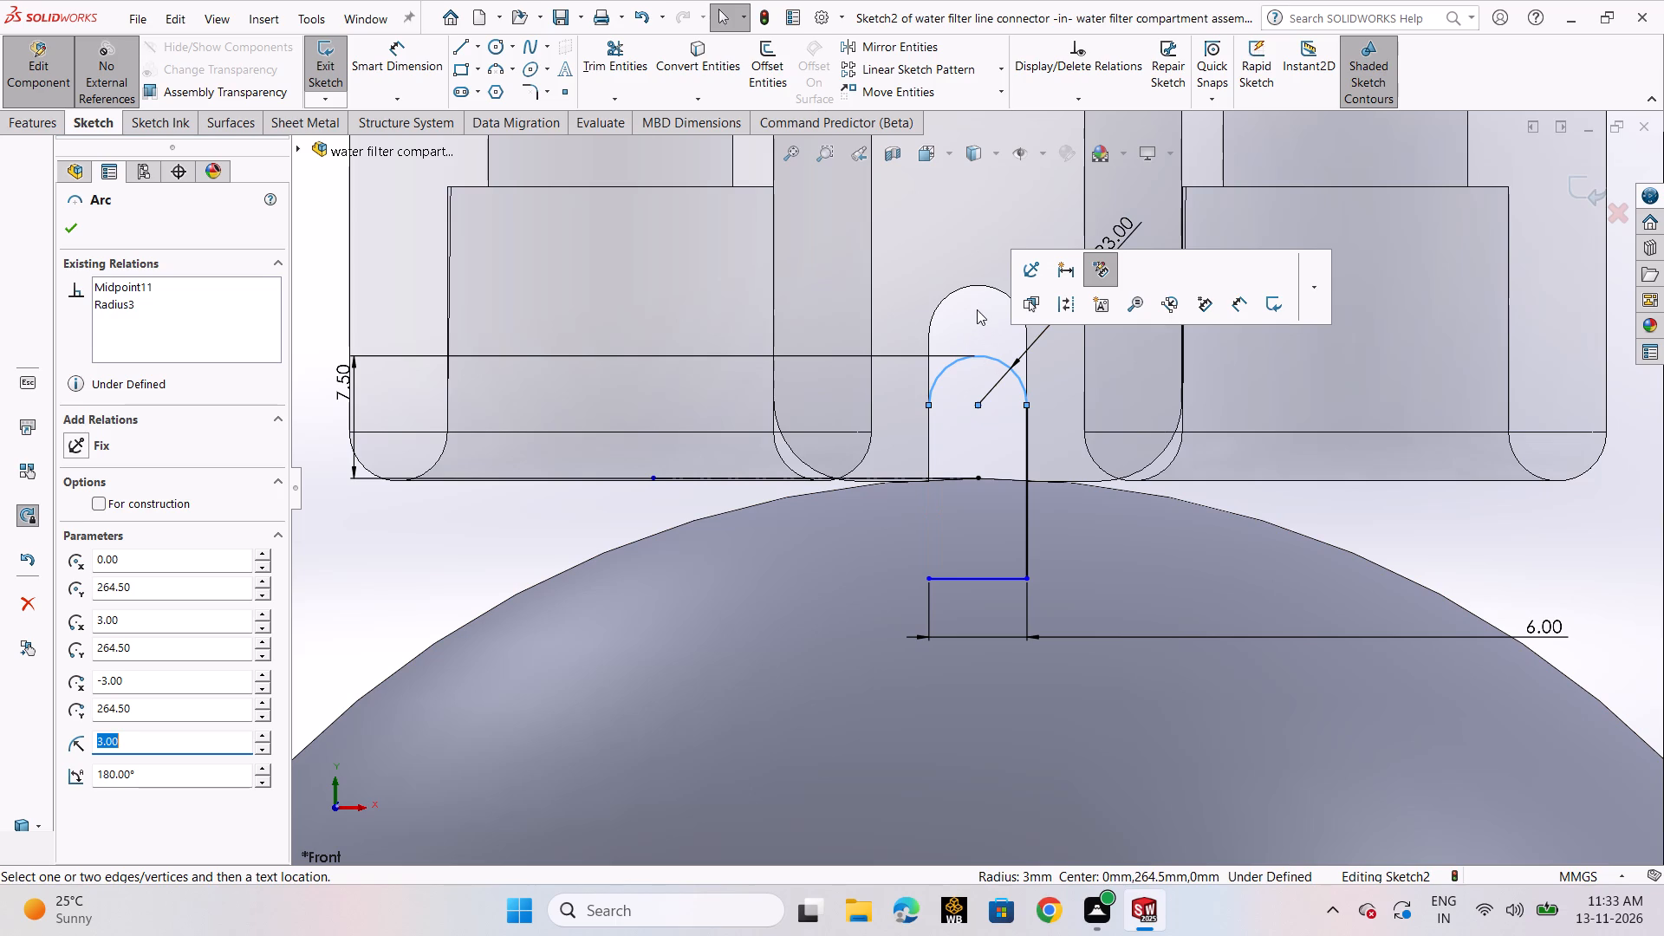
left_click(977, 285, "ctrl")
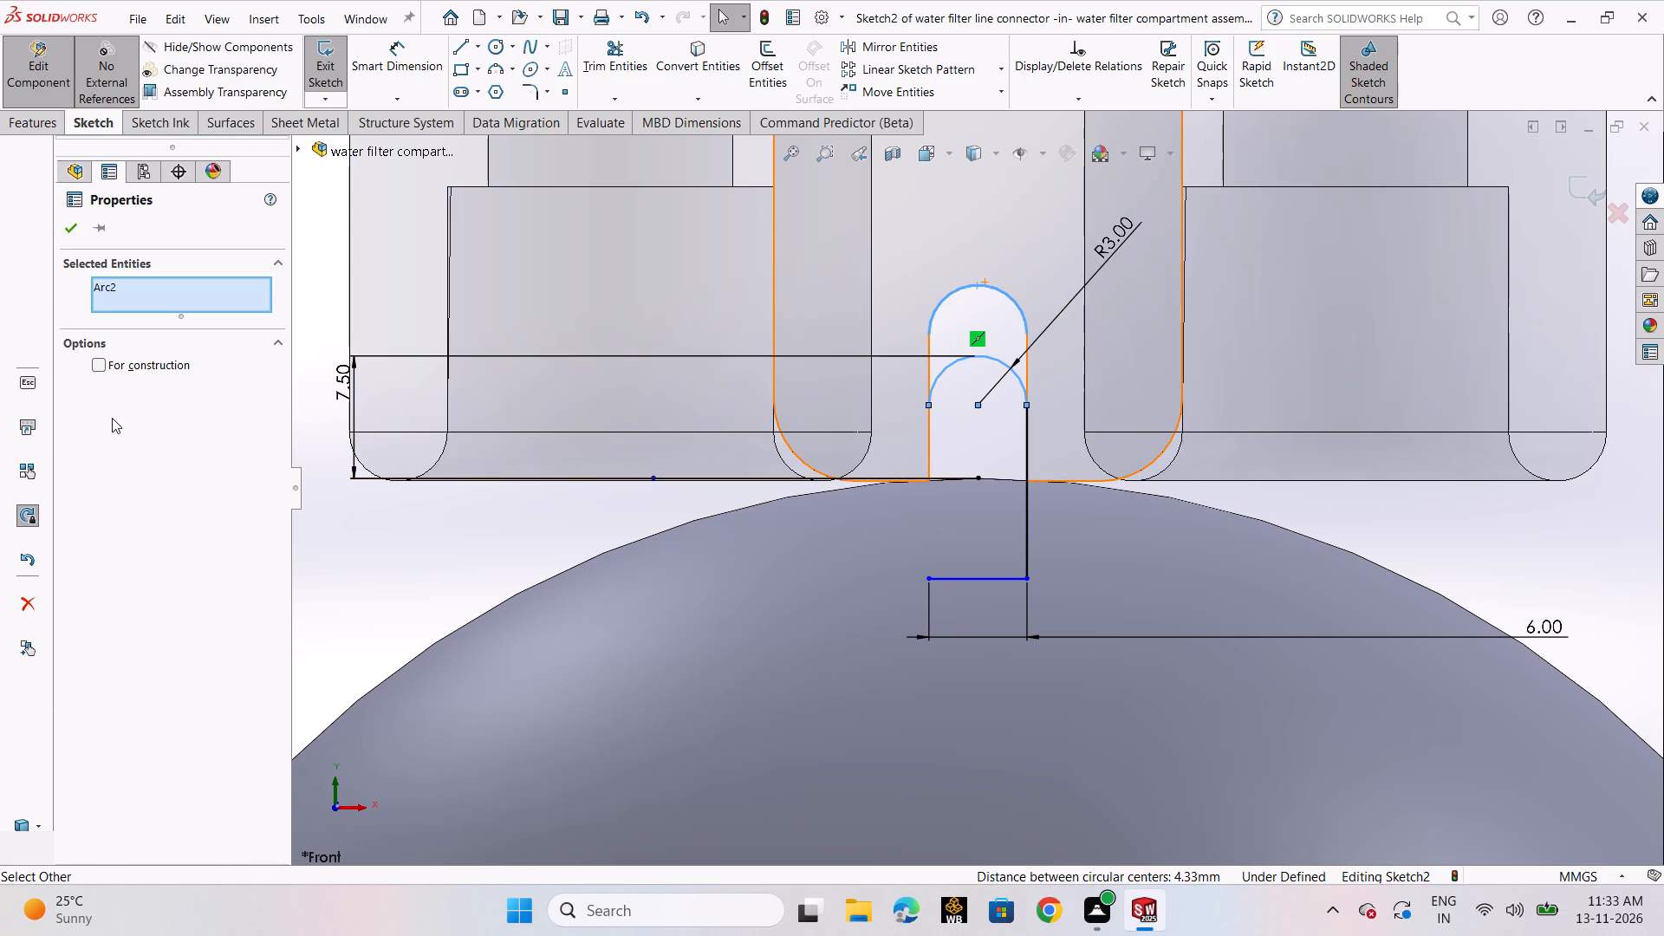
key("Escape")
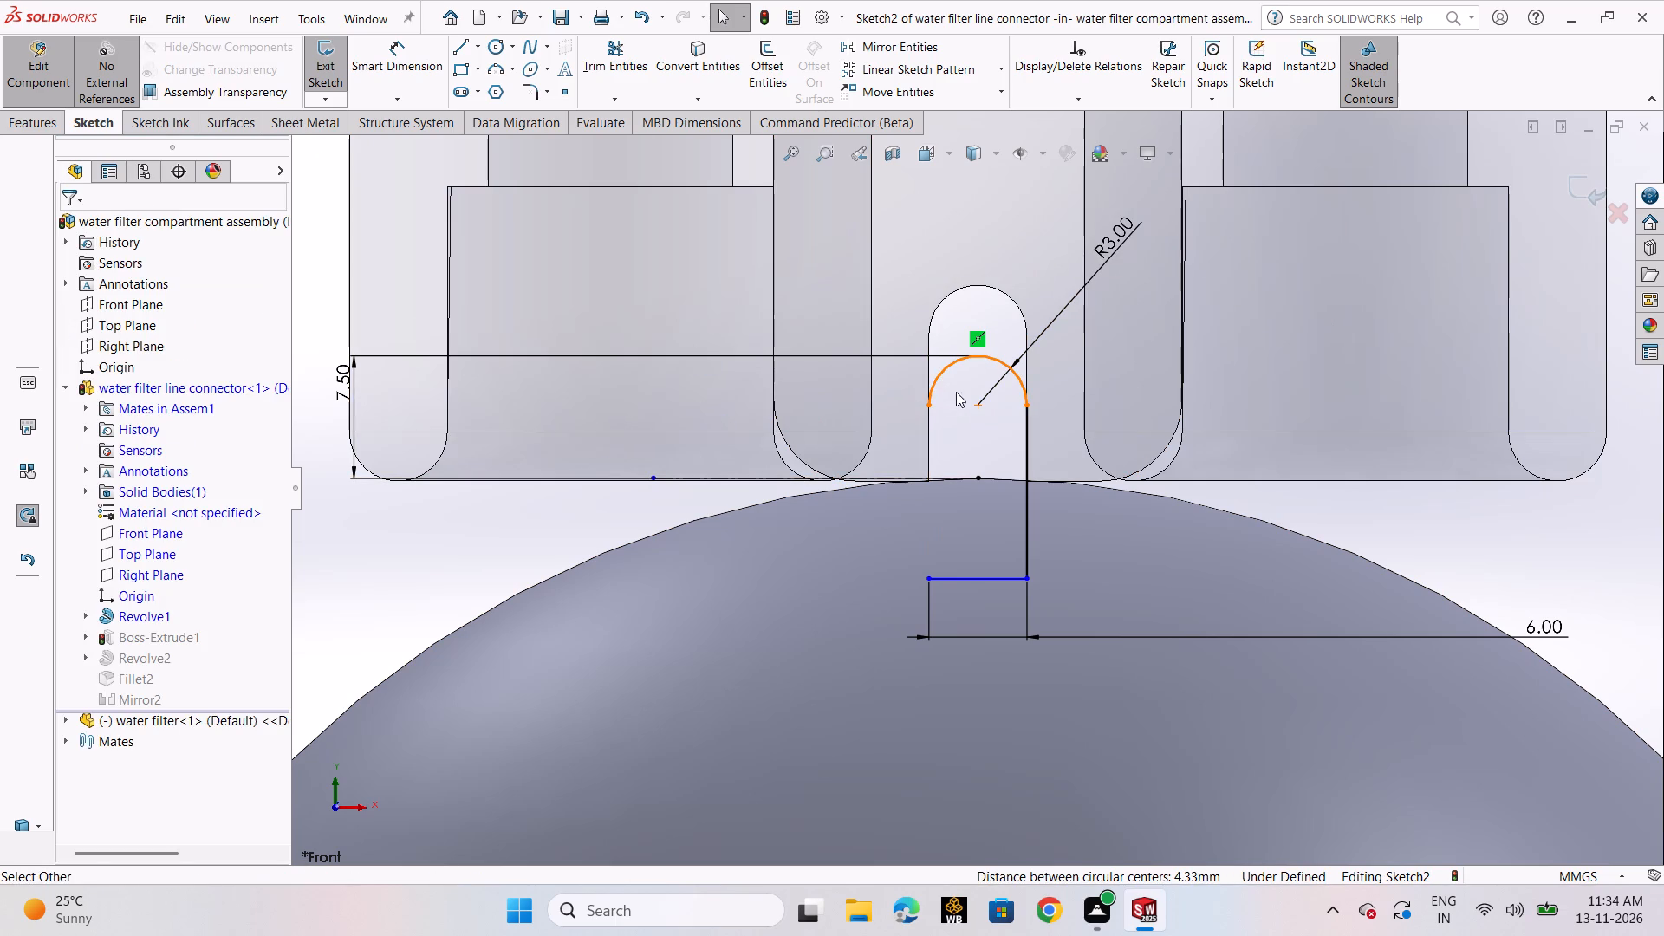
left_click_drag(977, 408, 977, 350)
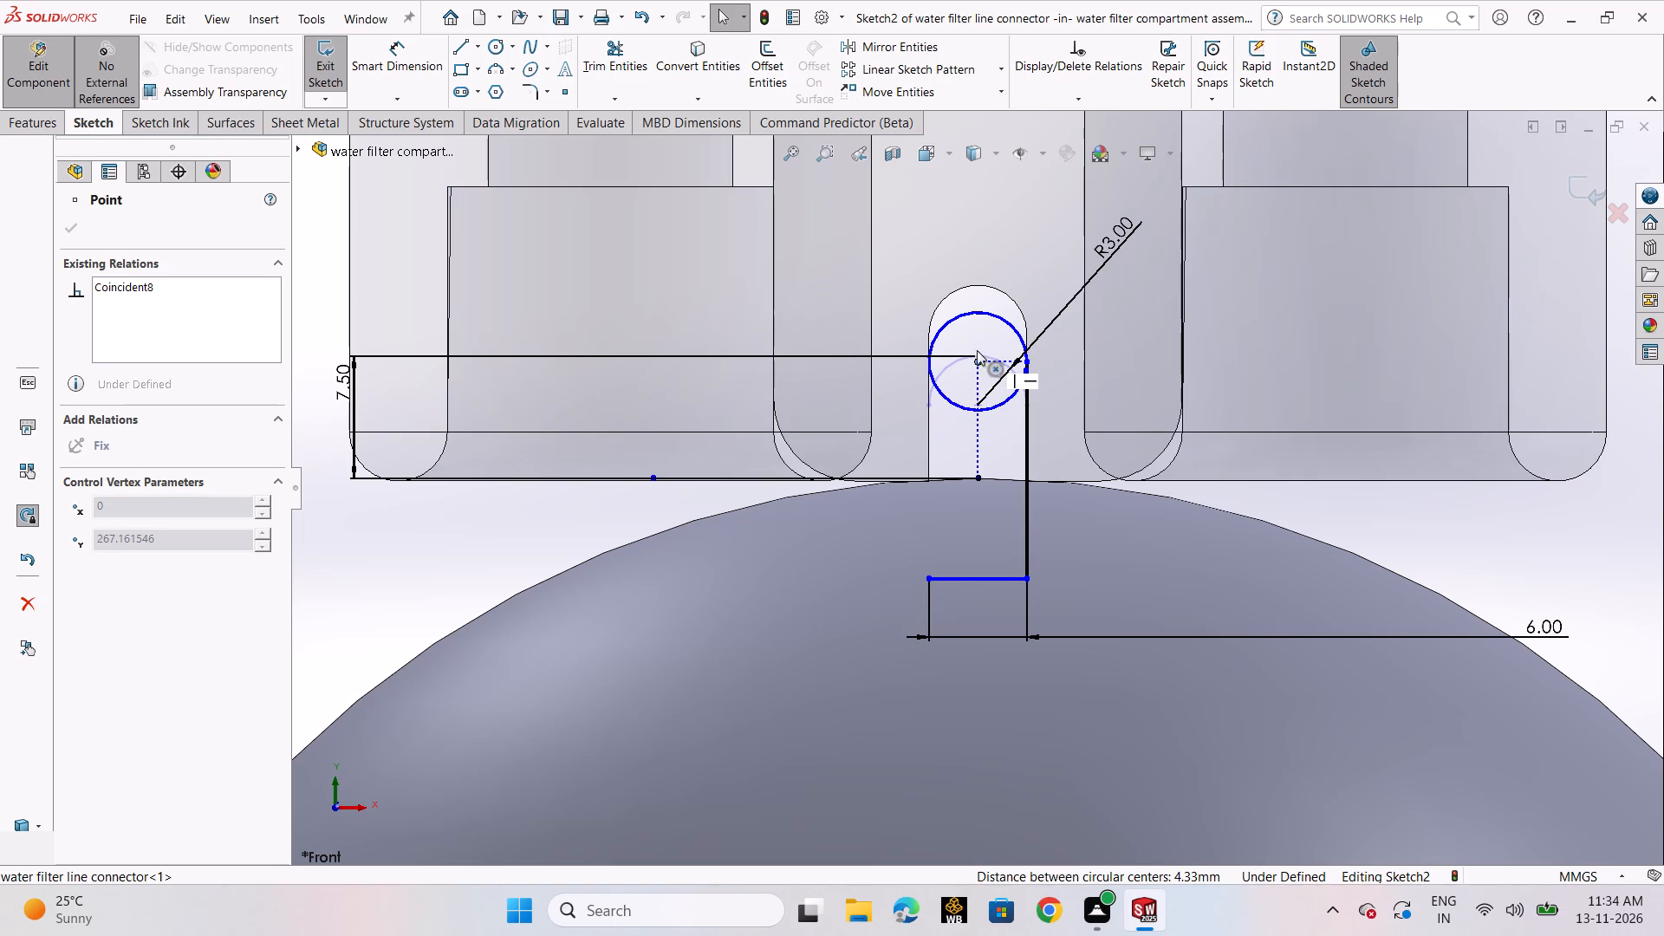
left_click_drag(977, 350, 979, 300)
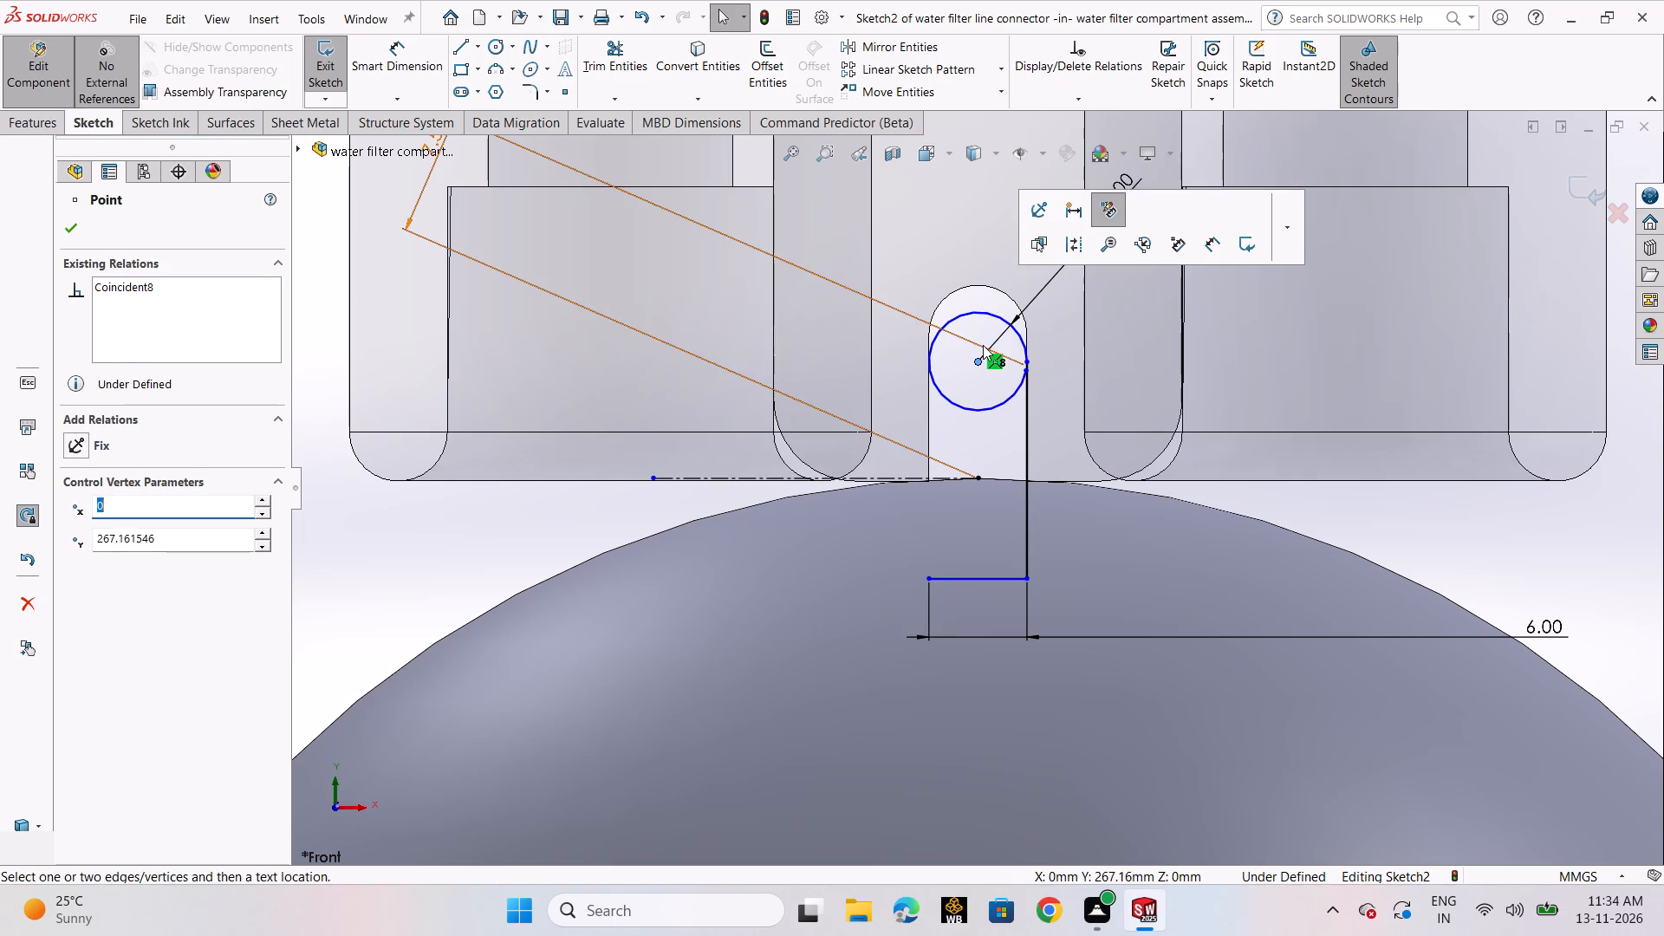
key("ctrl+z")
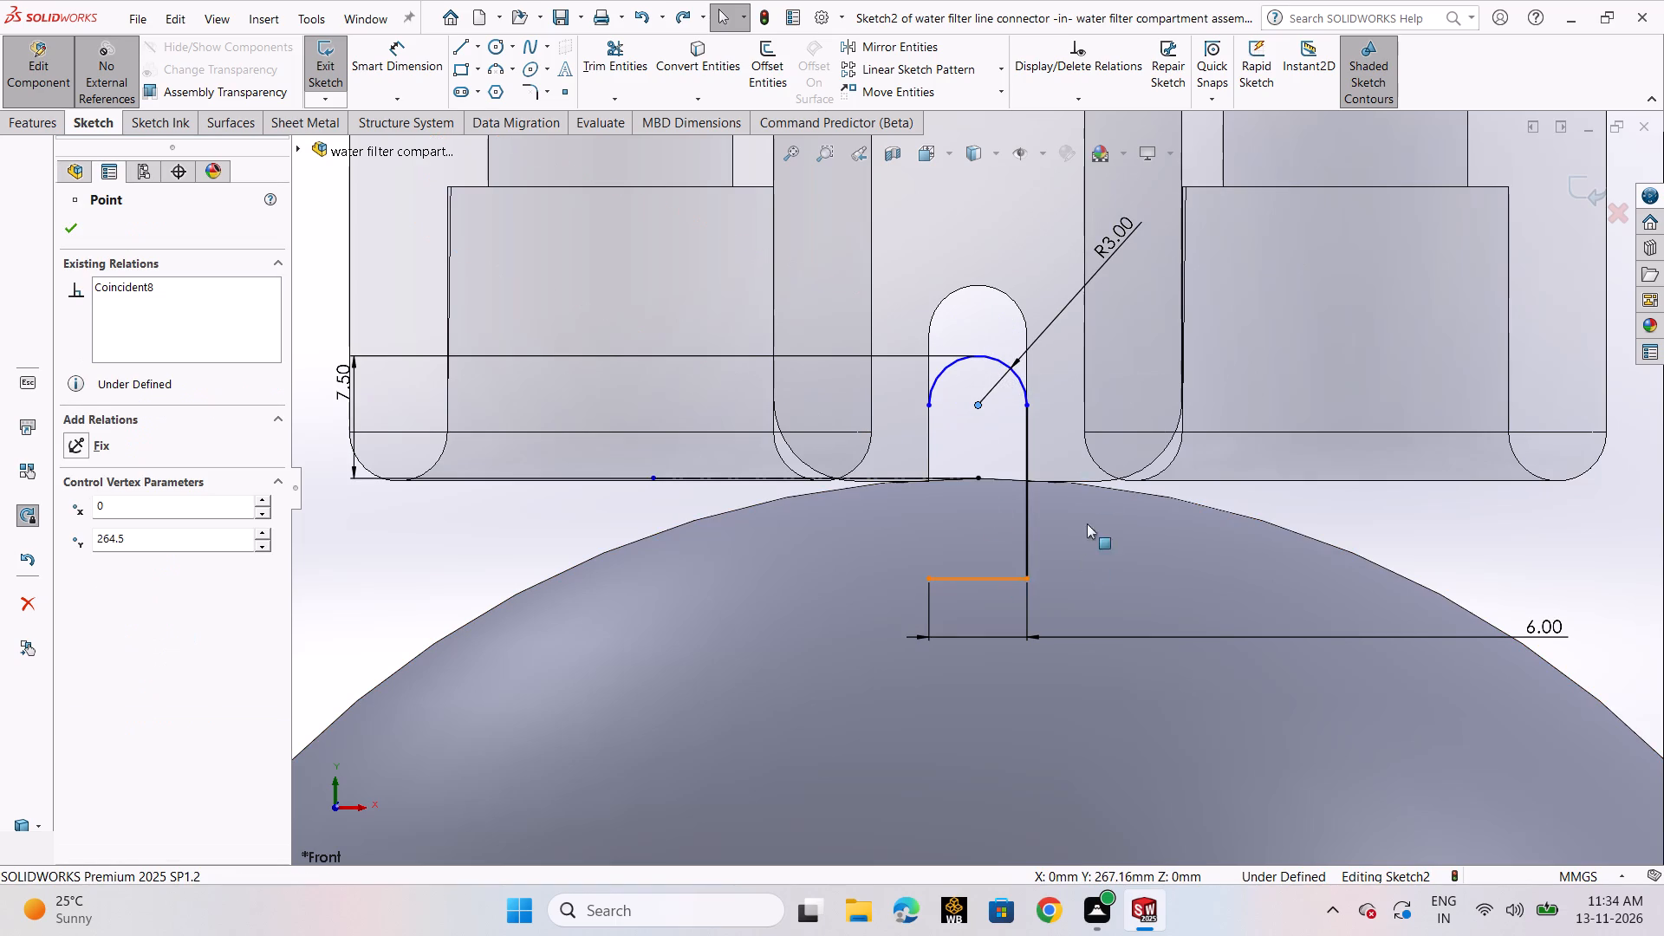
Replace the tab profile's right vertical line with one about 15 mm long, from the bottom line to the slot arc's right end.
left_click(1024, 485)
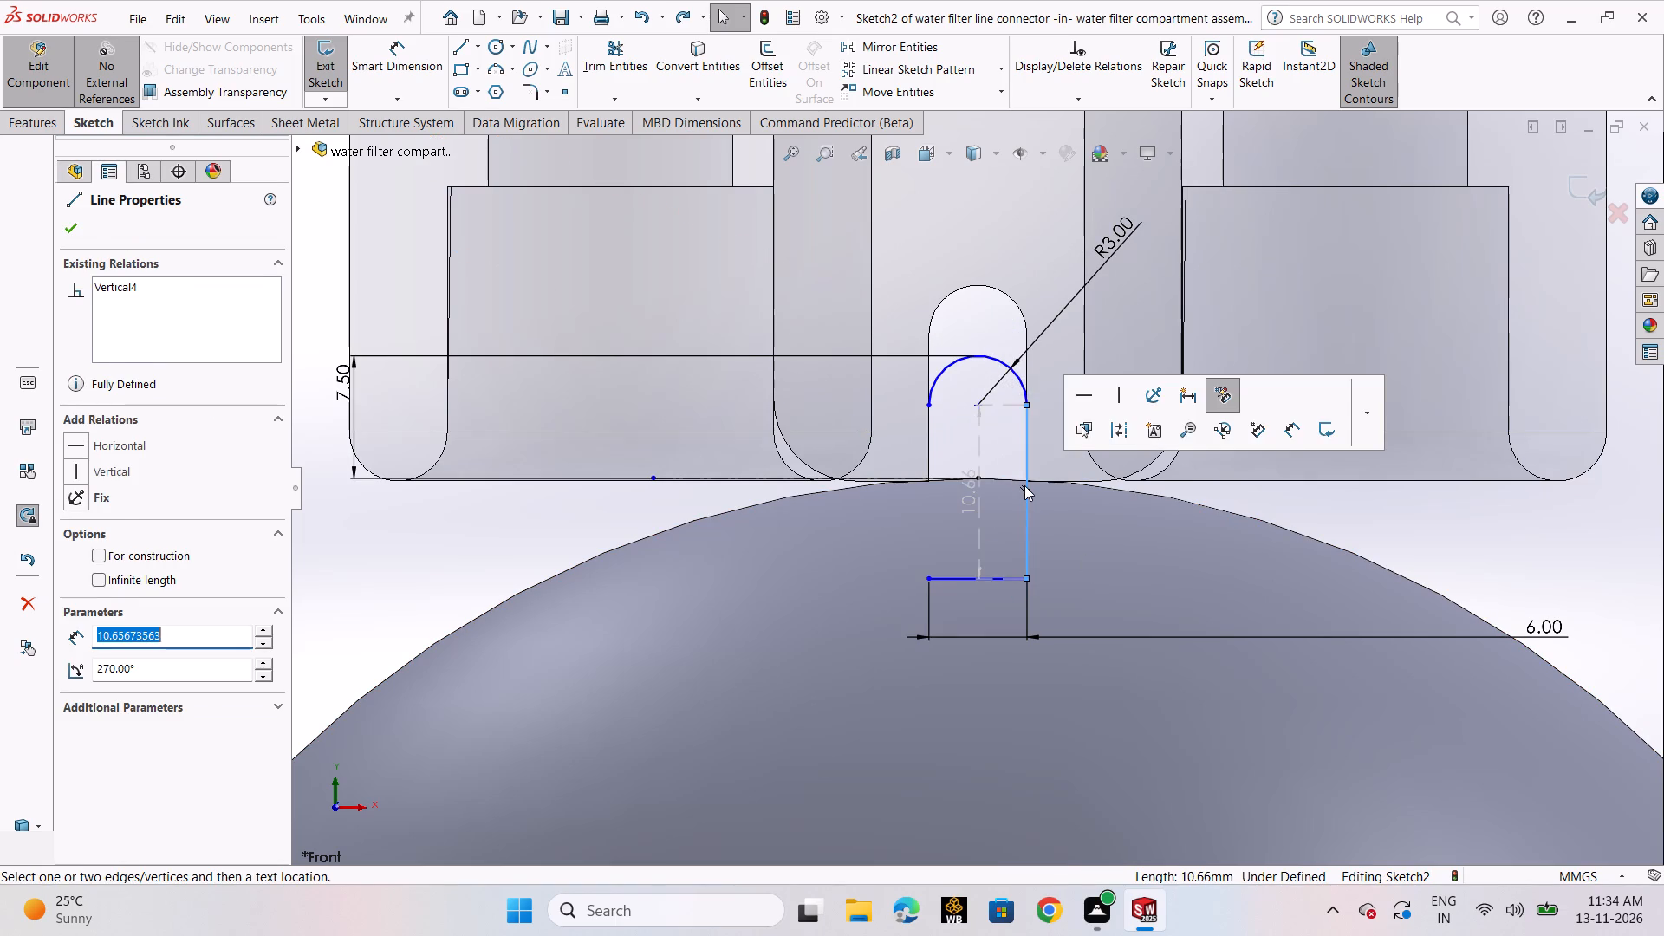
key("Delete")
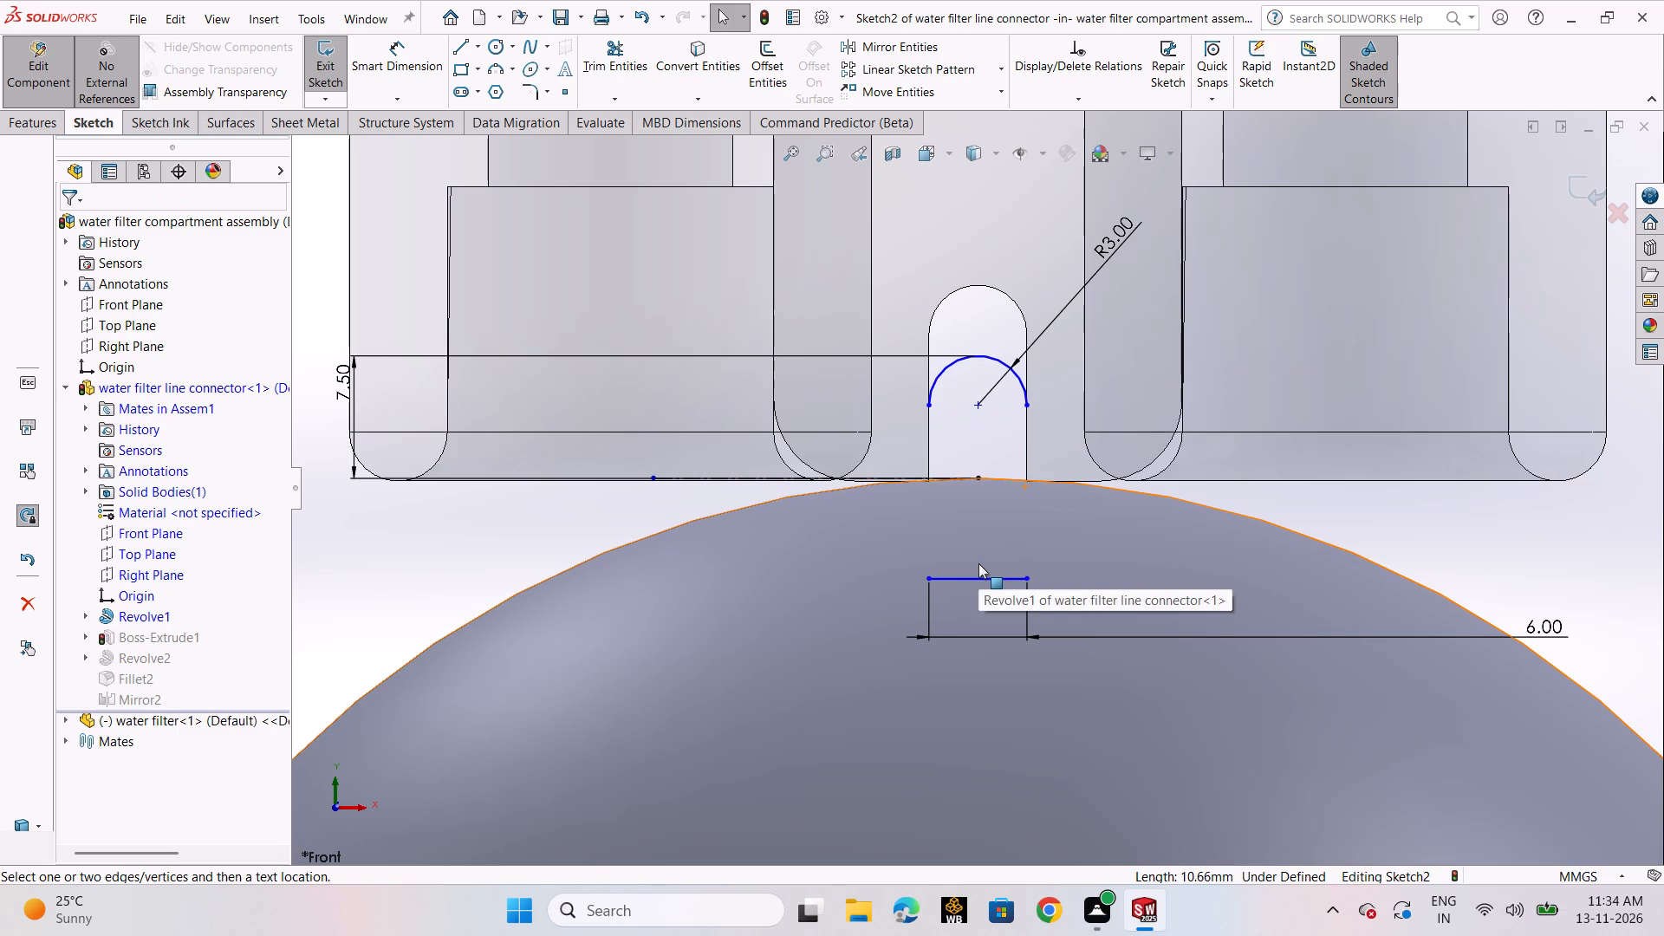
left_click(458, 44)
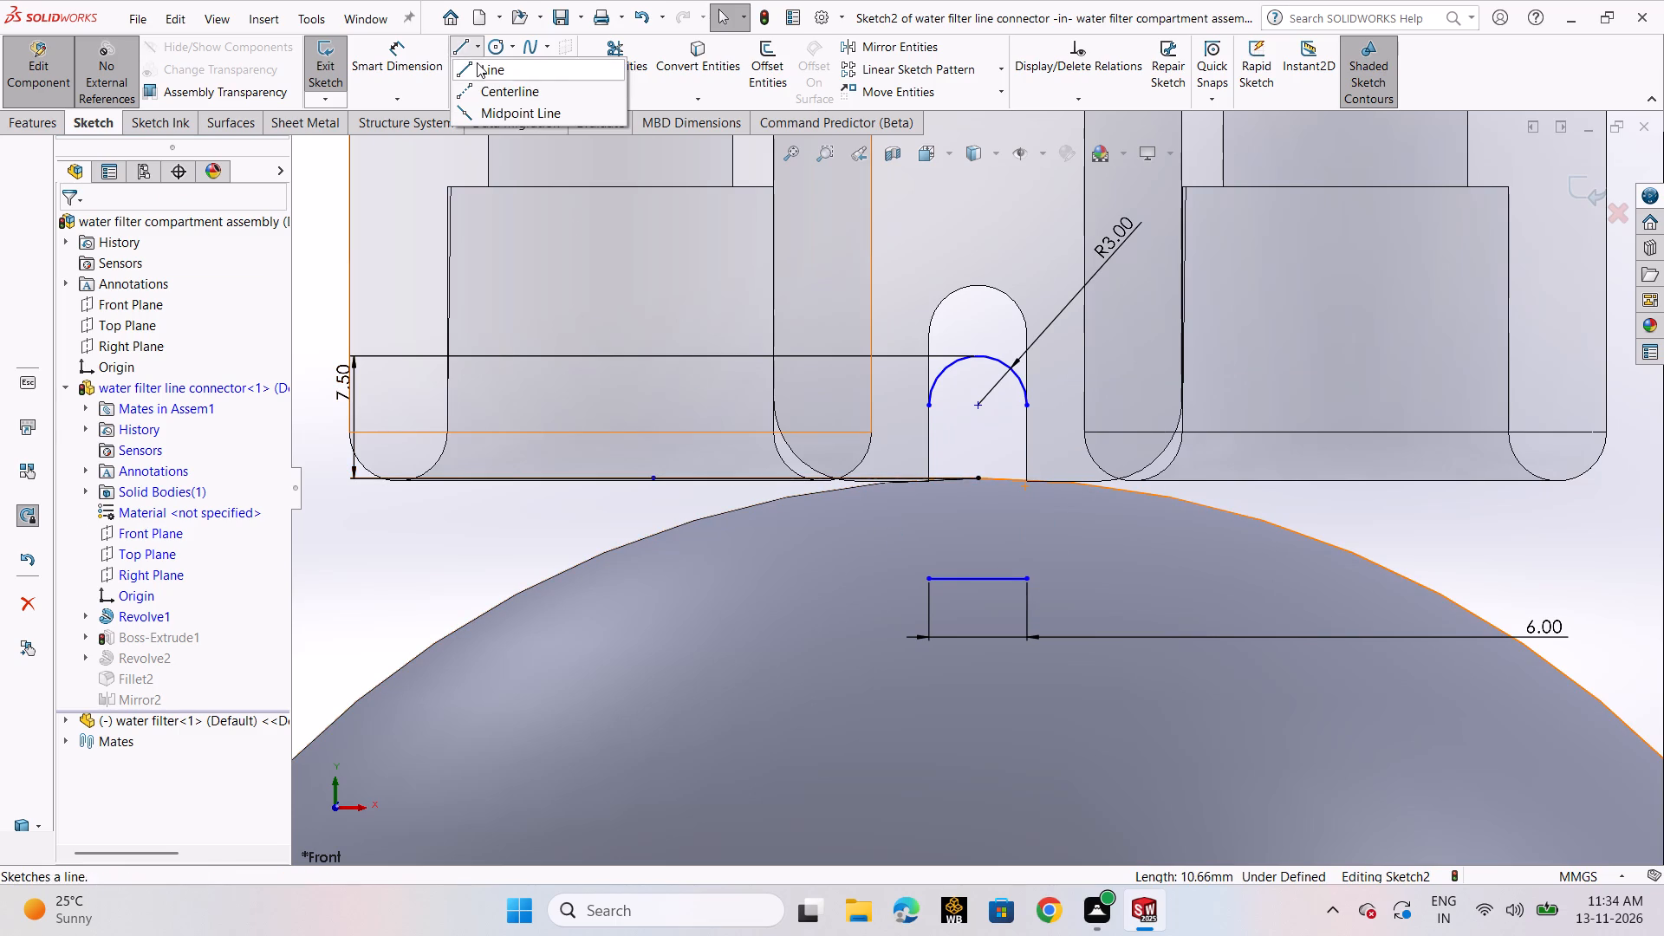
left_click(477, 62)
left_click(1029, 583)
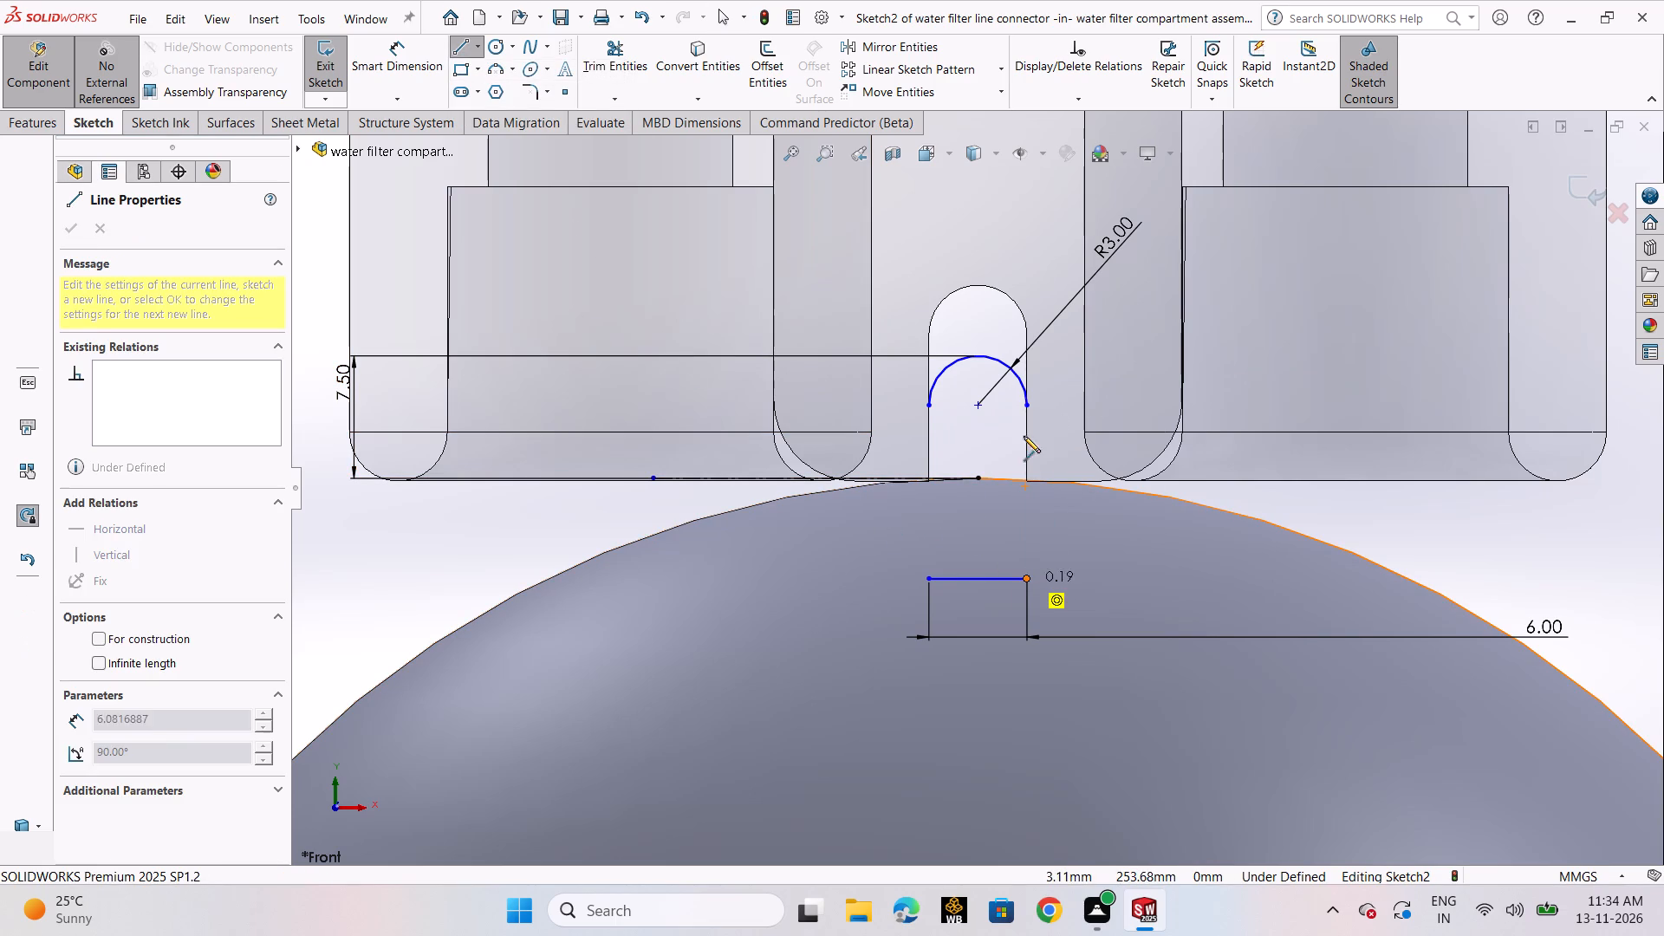
left_click(1027, 330)
right_click(1027, 330)
left_click(1051, 345)
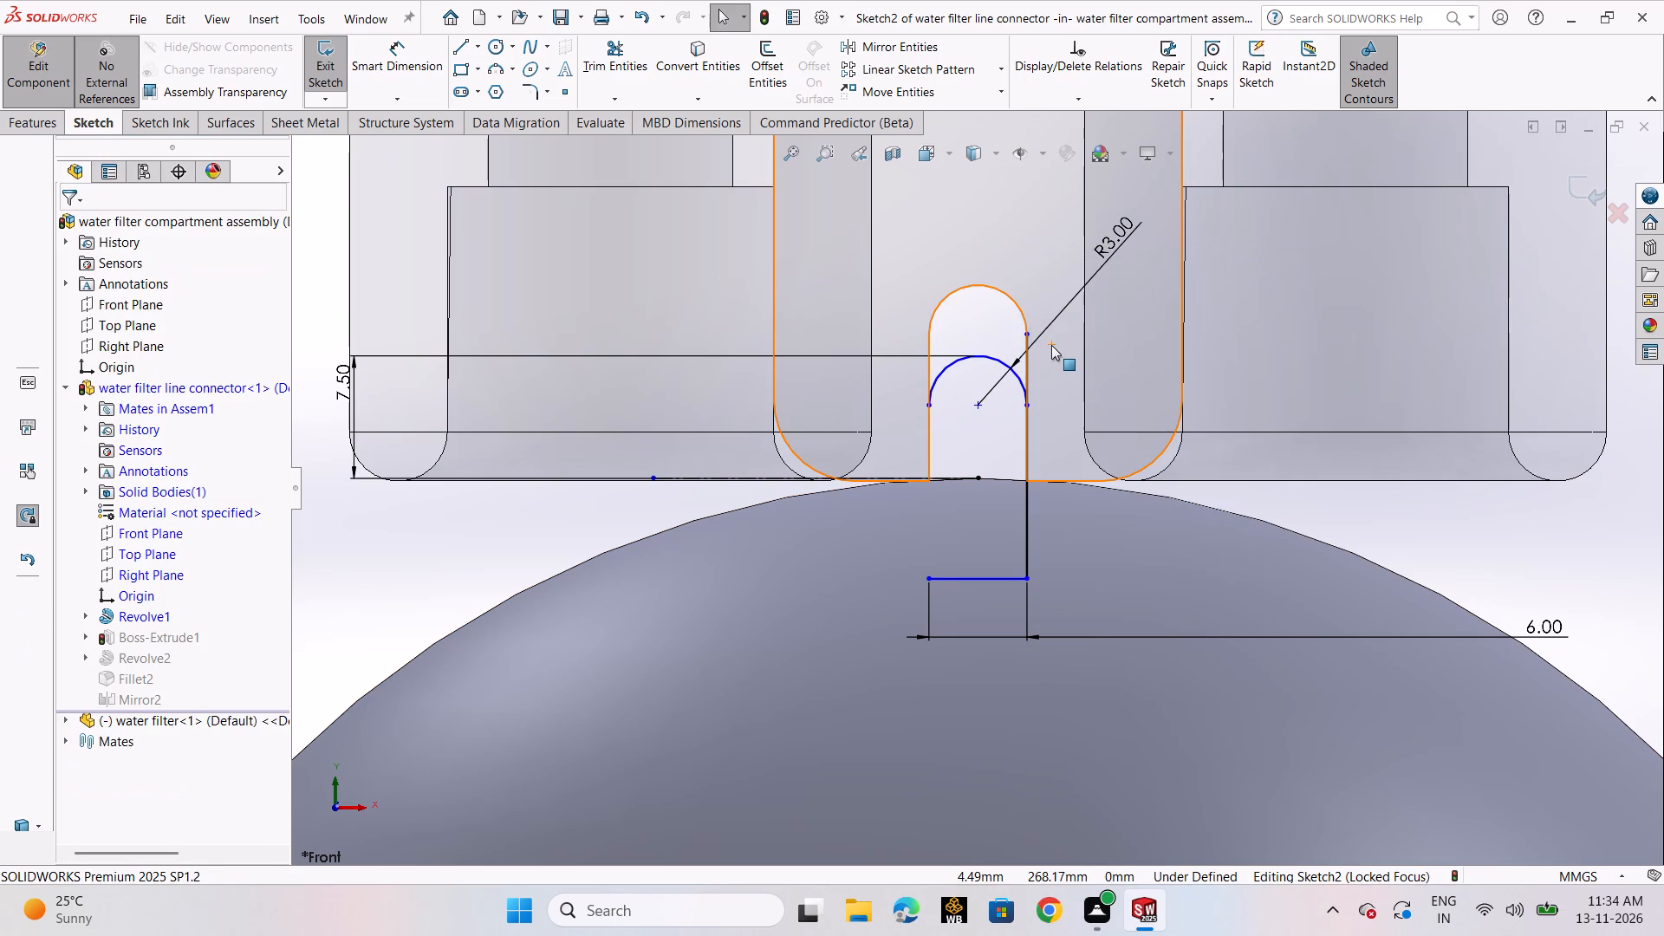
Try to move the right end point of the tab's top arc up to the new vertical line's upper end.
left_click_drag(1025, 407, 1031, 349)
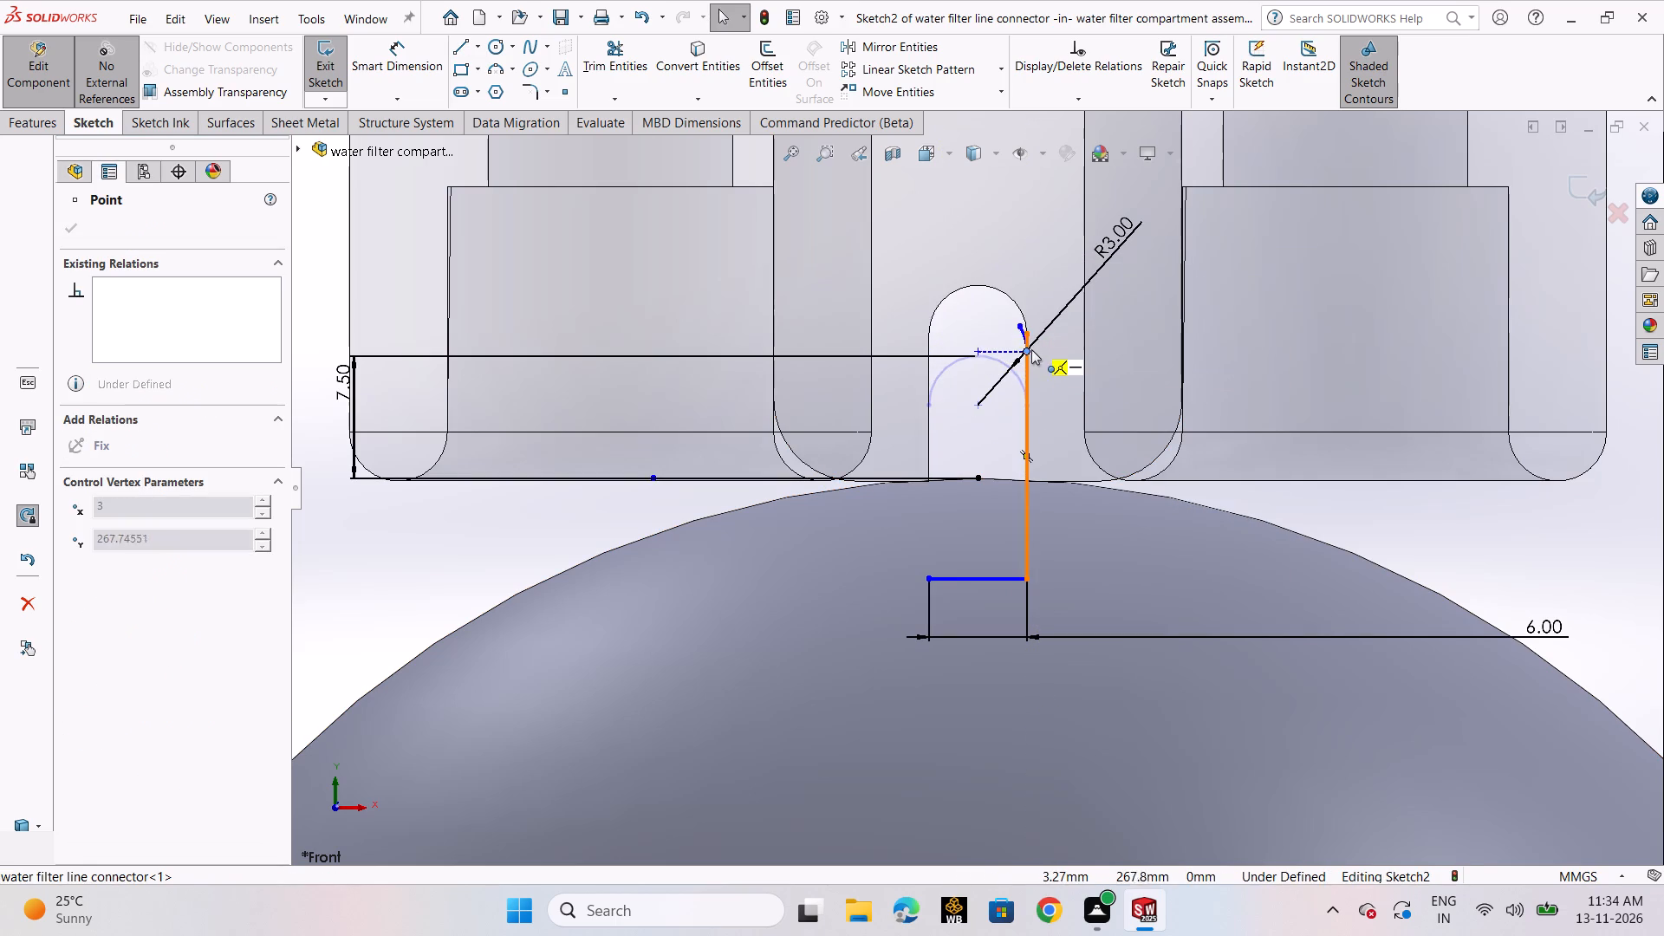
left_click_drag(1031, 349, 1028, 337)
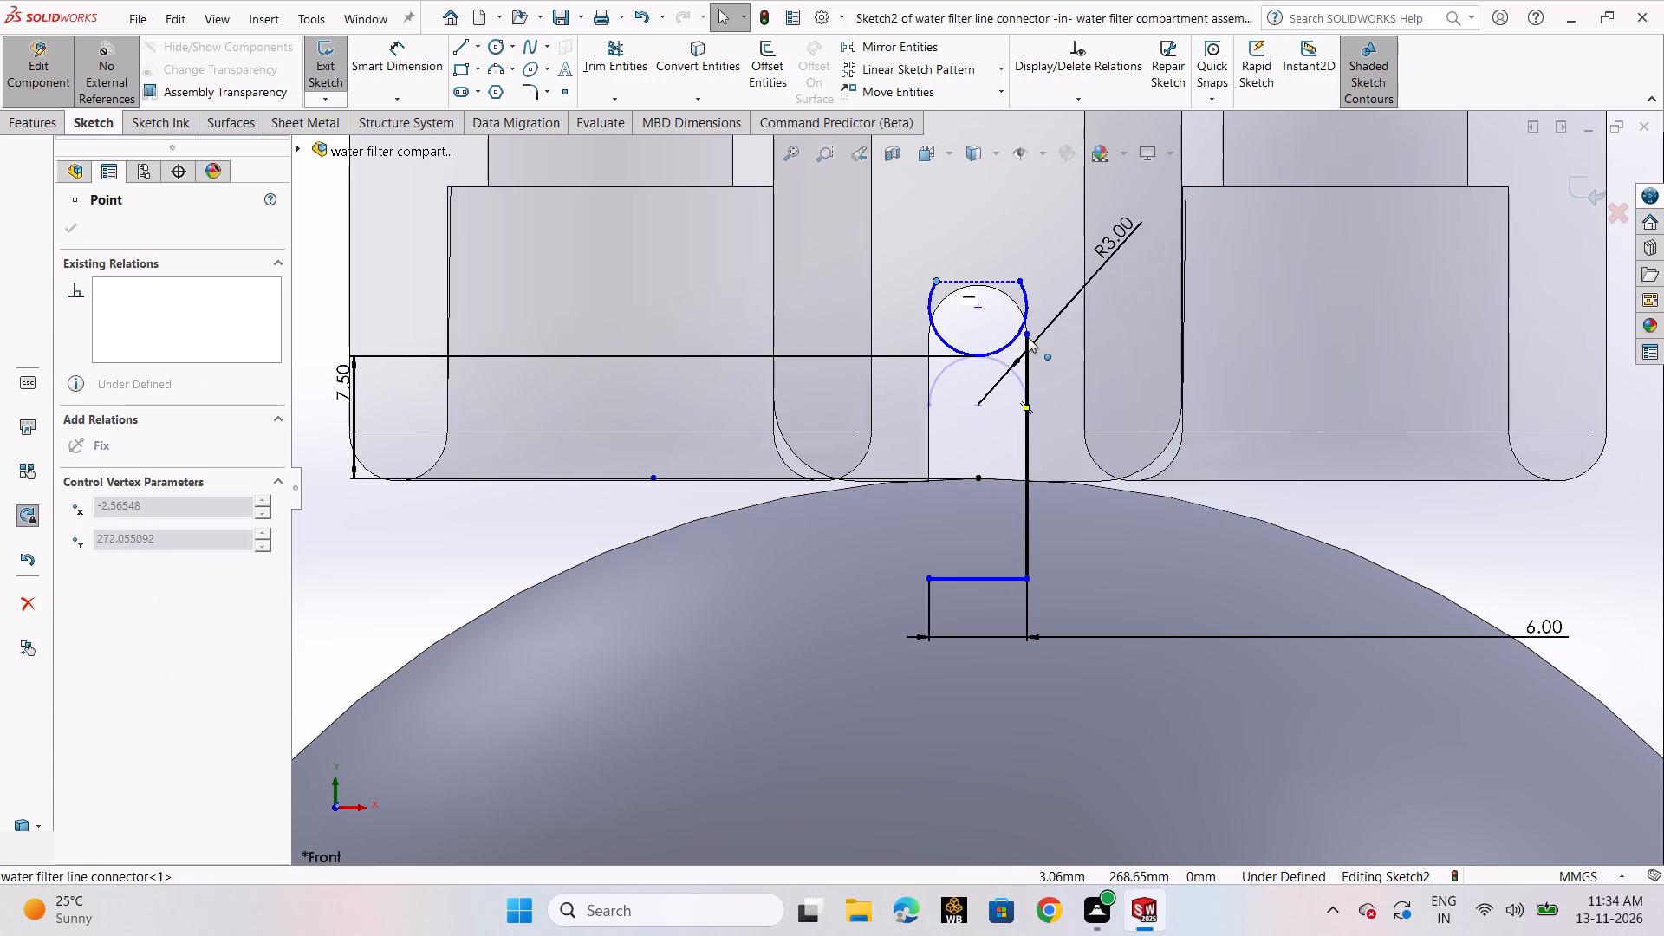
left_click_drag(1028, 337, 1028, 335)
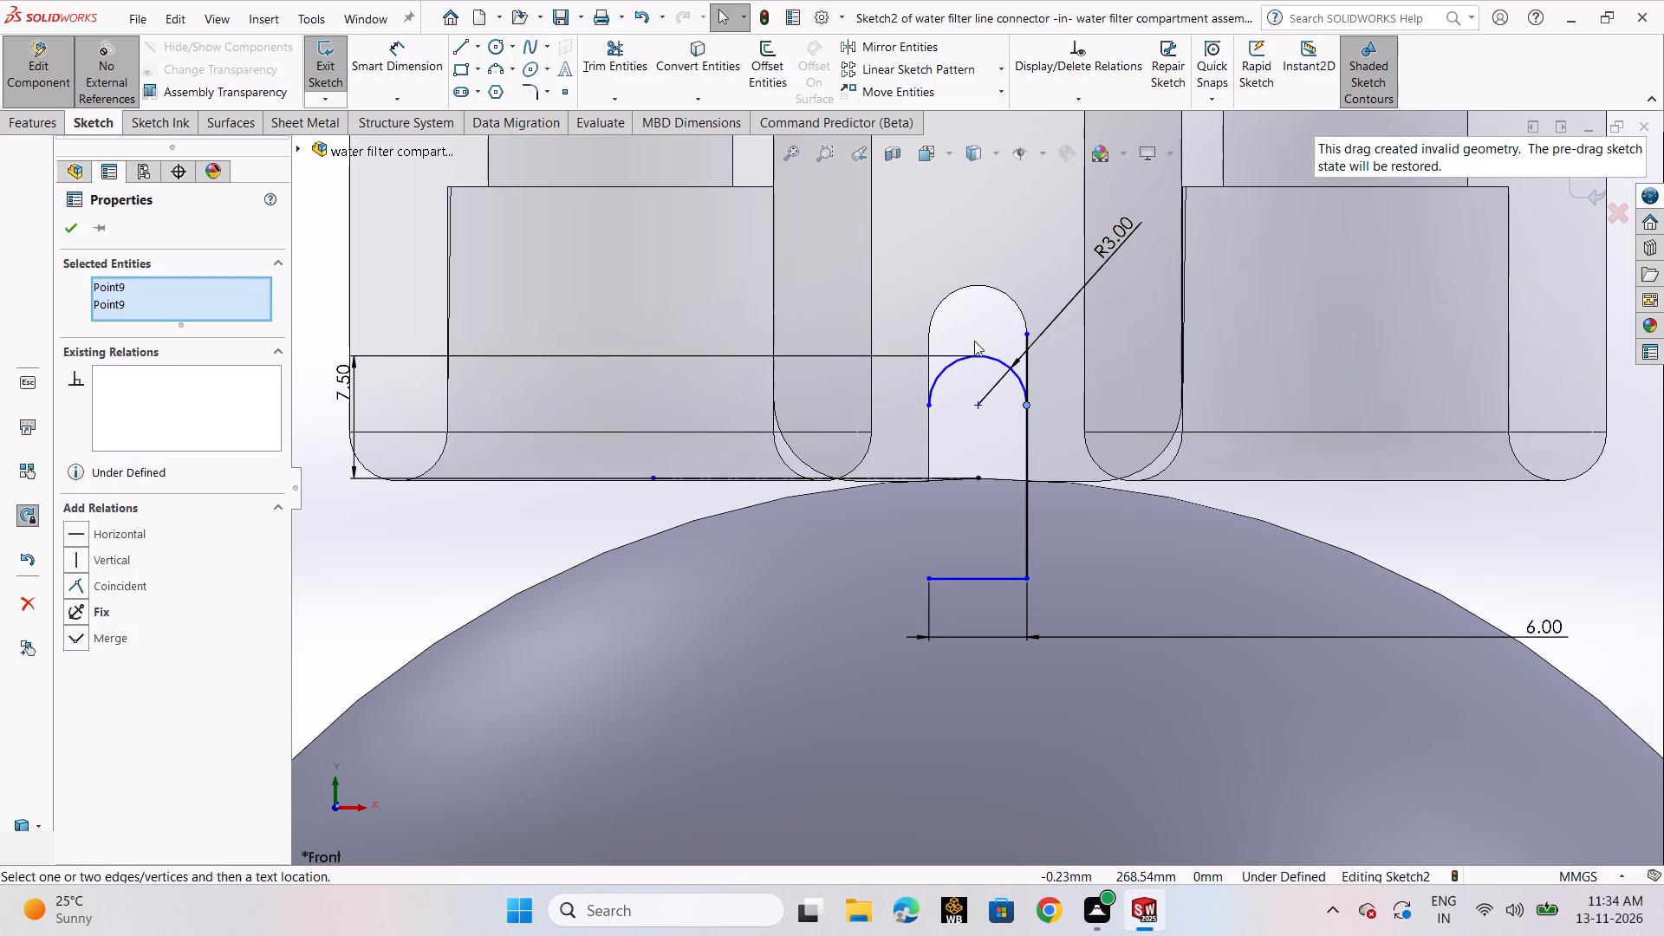
Delete the tab profile's top arc together with its associated dimensions.
left_click(982, 354)
key("Delete")
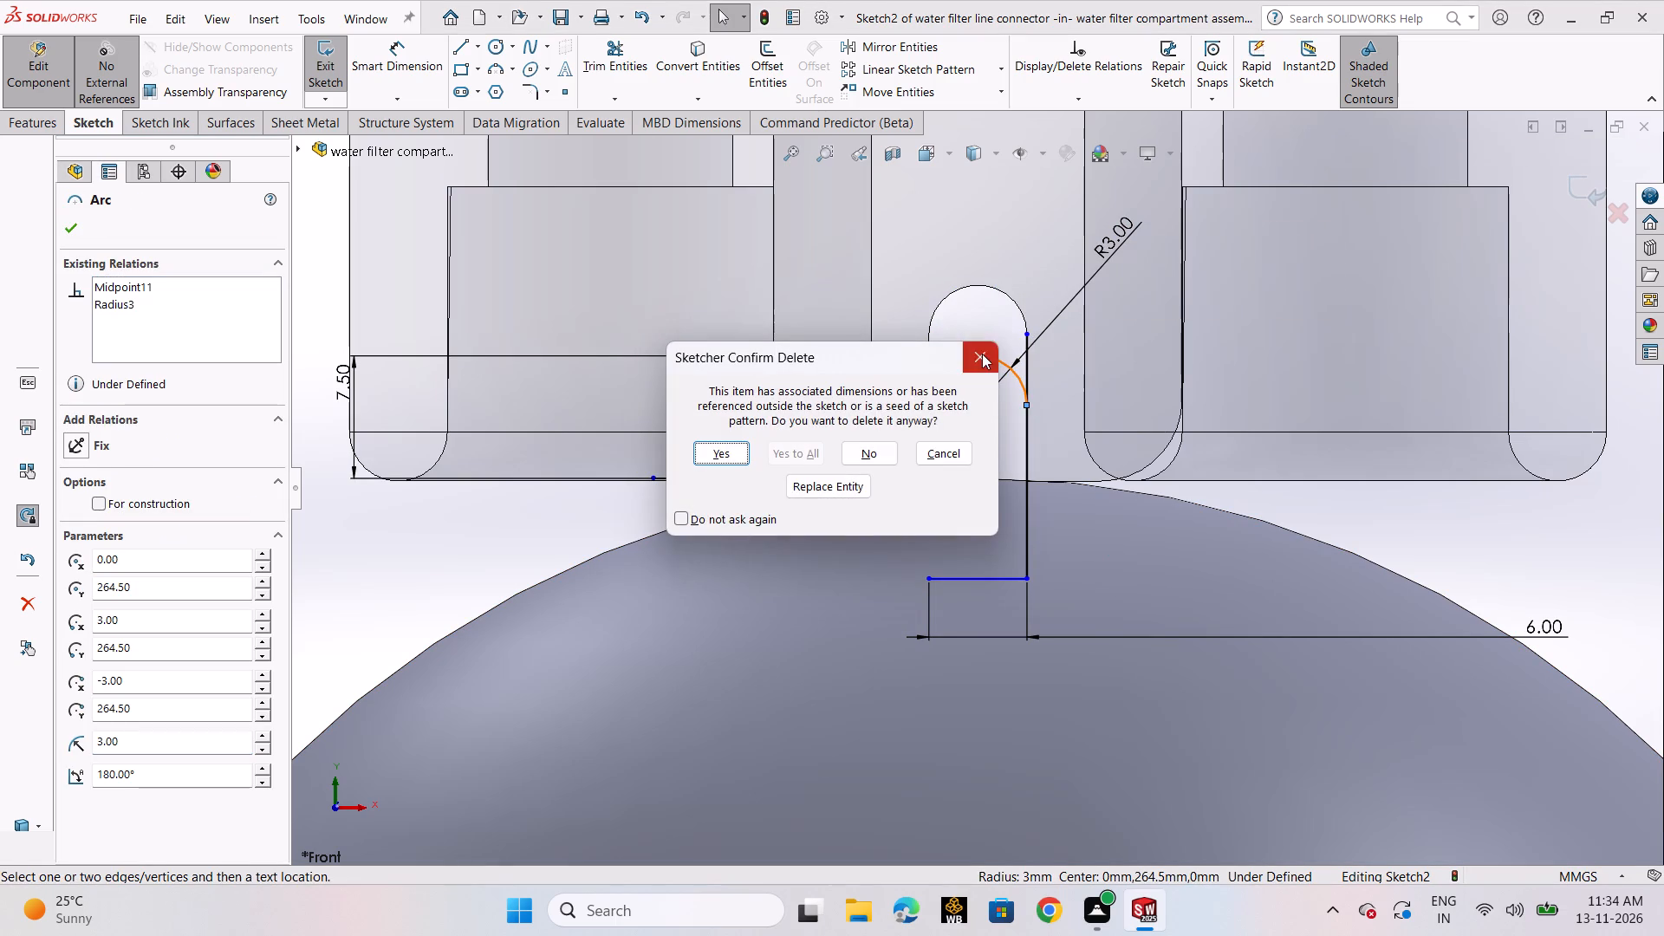
left_click(730, 450)
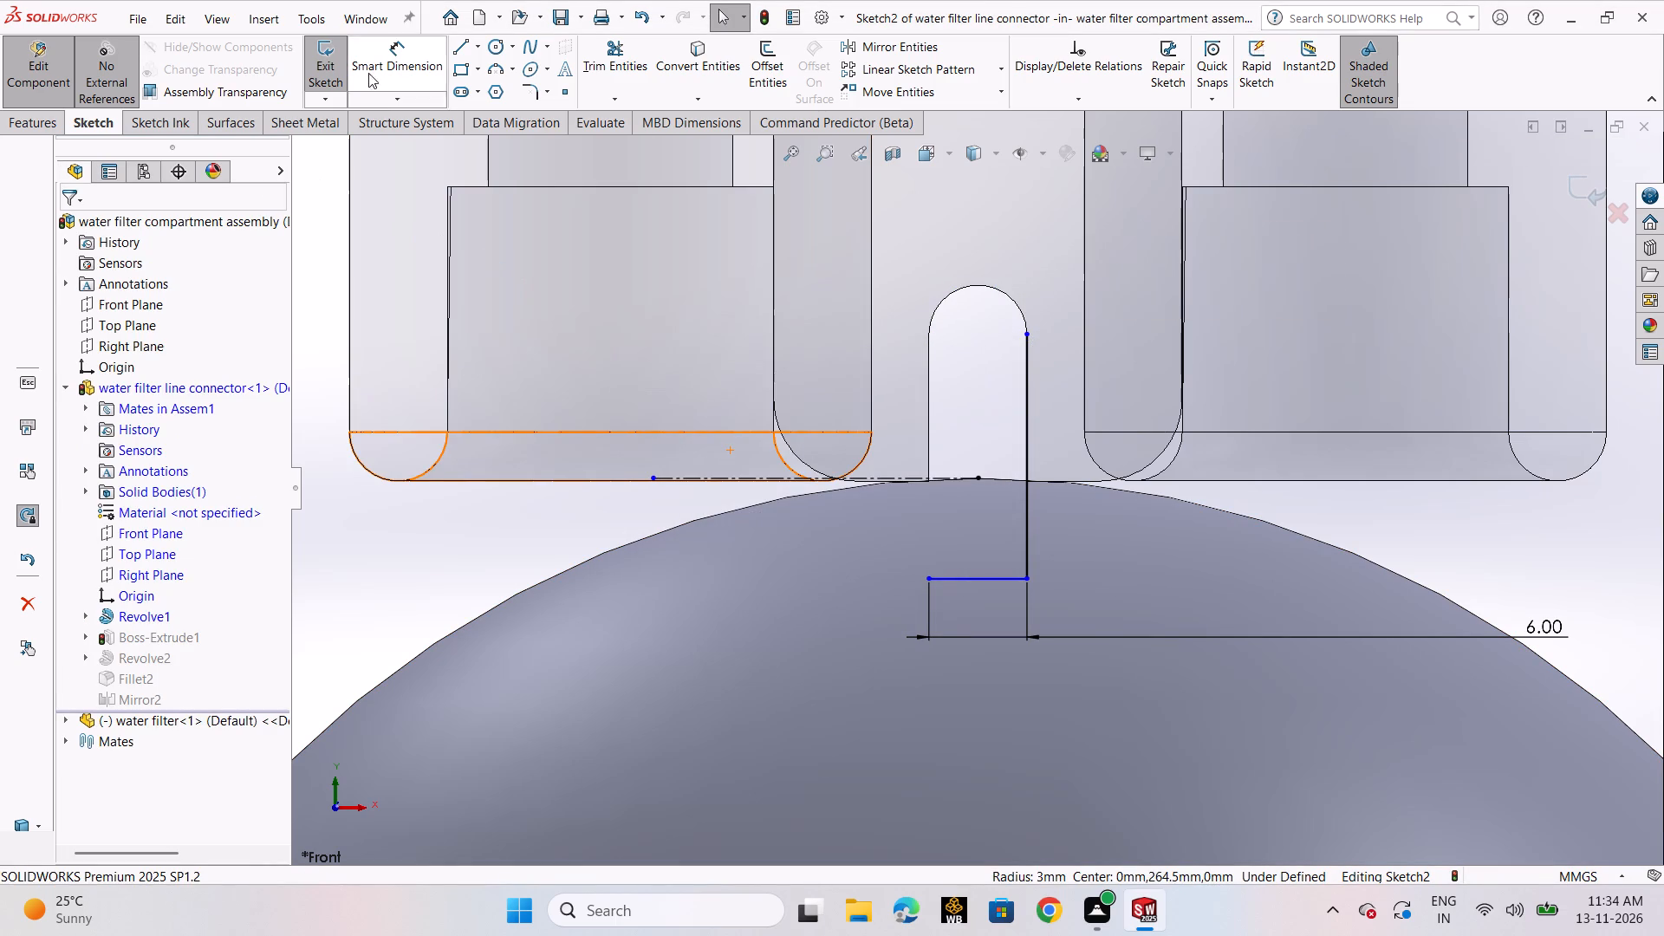
Draw a vertical line about 15 mm long from the bottom line's left end to the left end of the slot's arc.
left_click(468, 48)
left_click(476, 70)
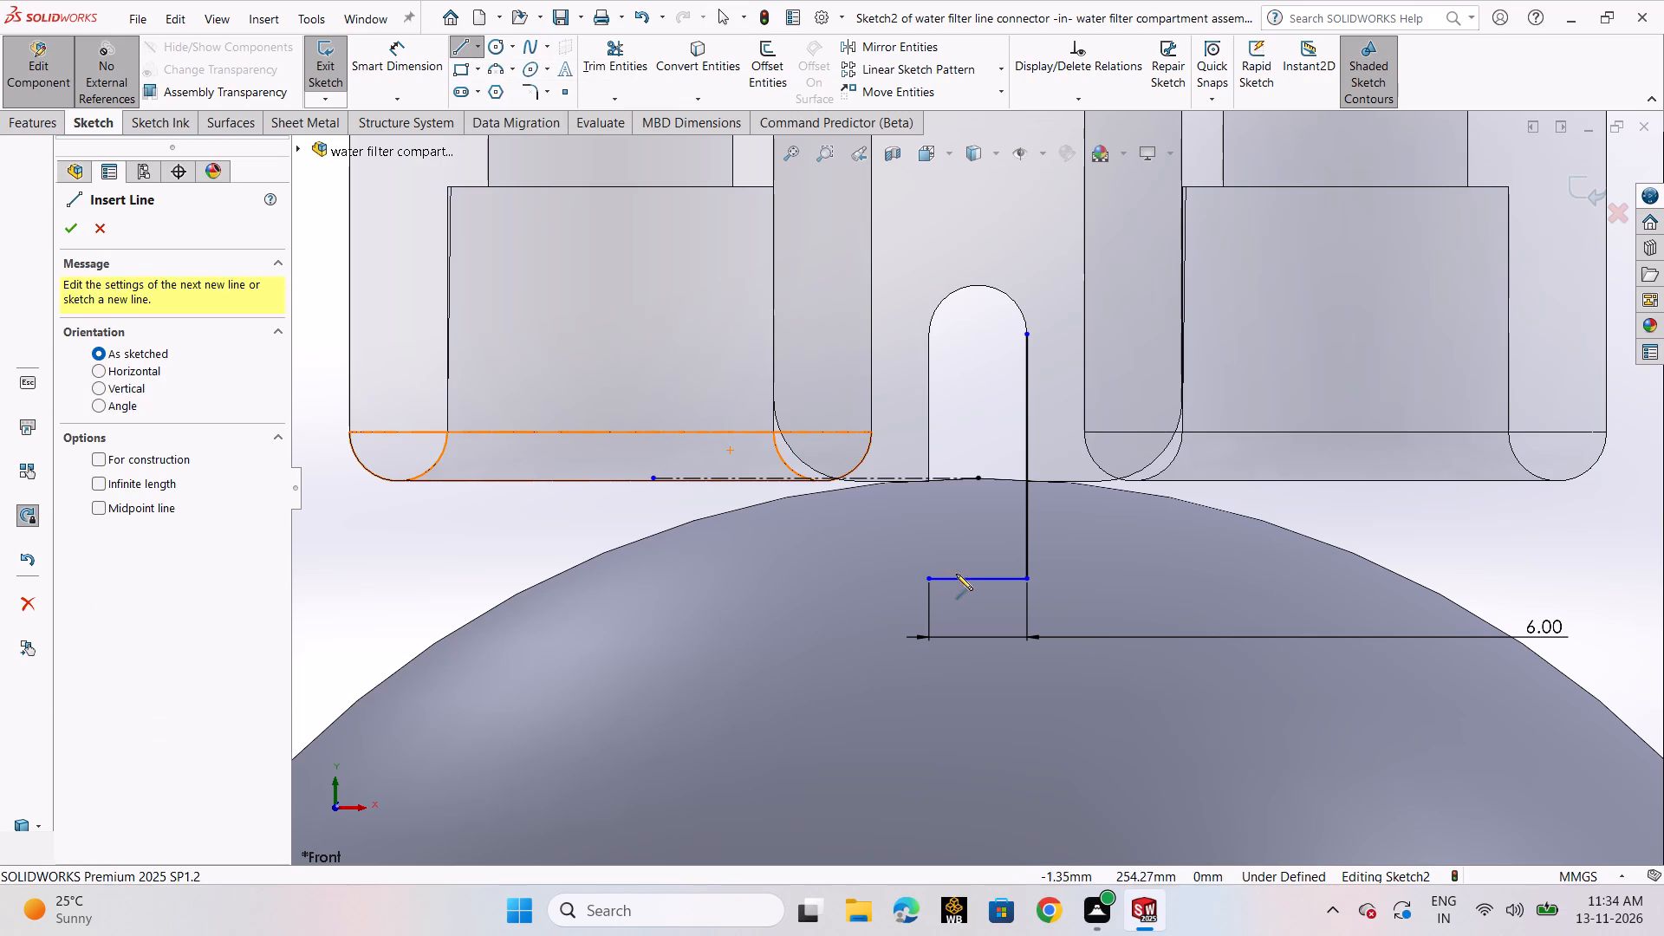
left_click(930, 580)
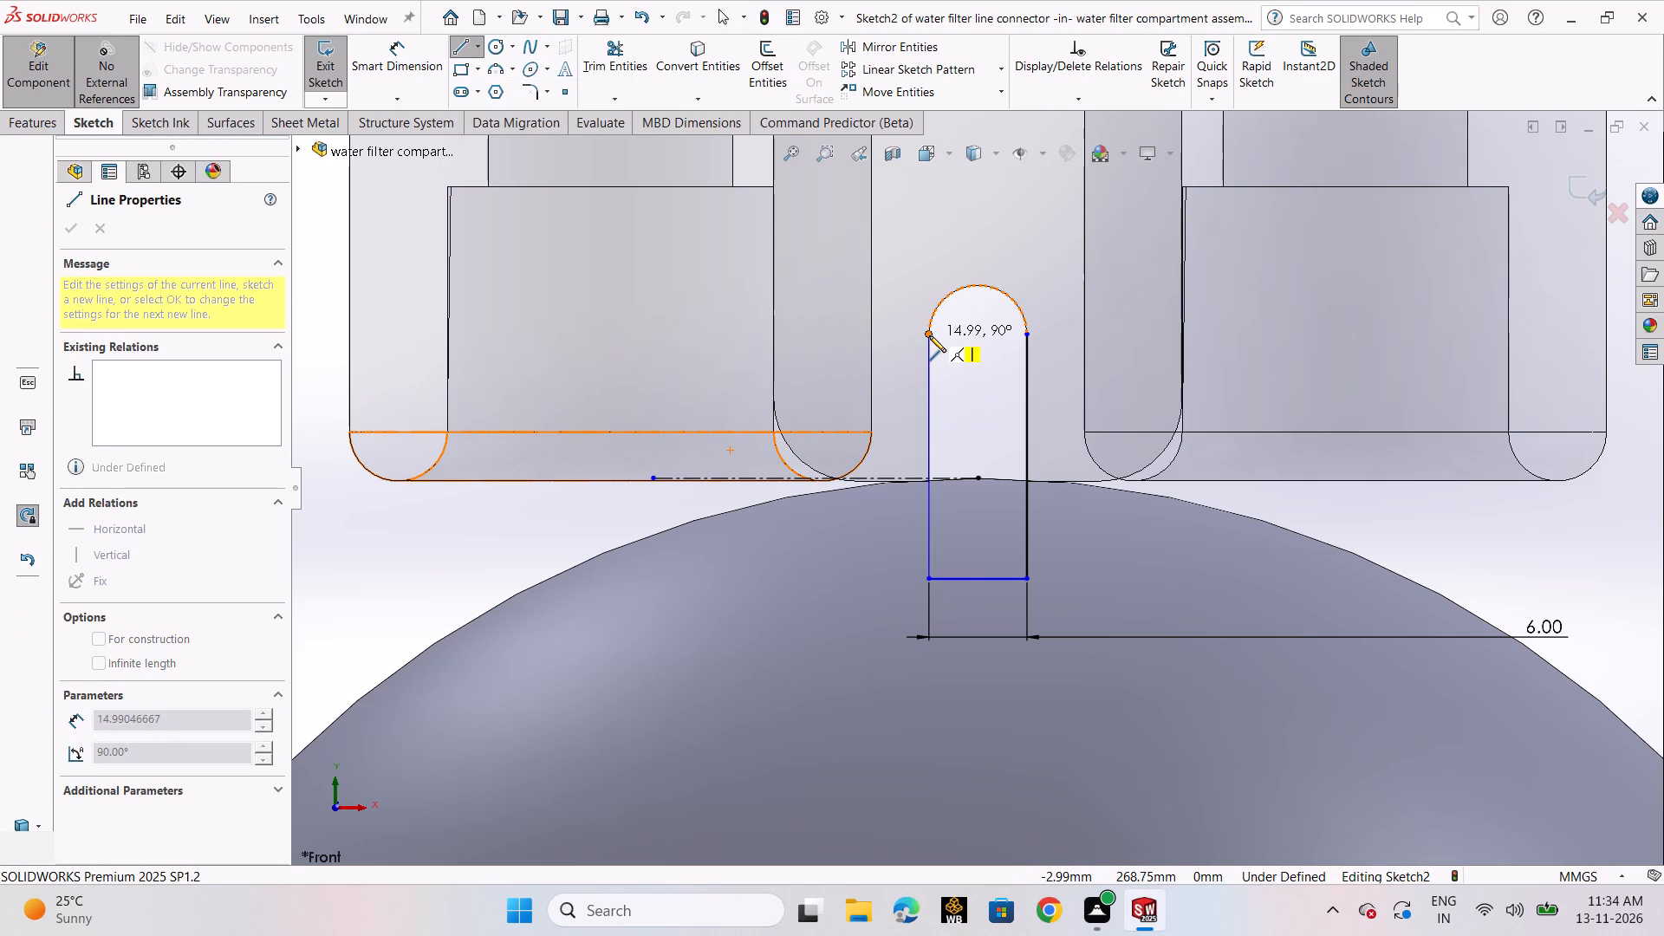
left_click(929, 335)
right_click(929, 335)
left_click(956, 346)
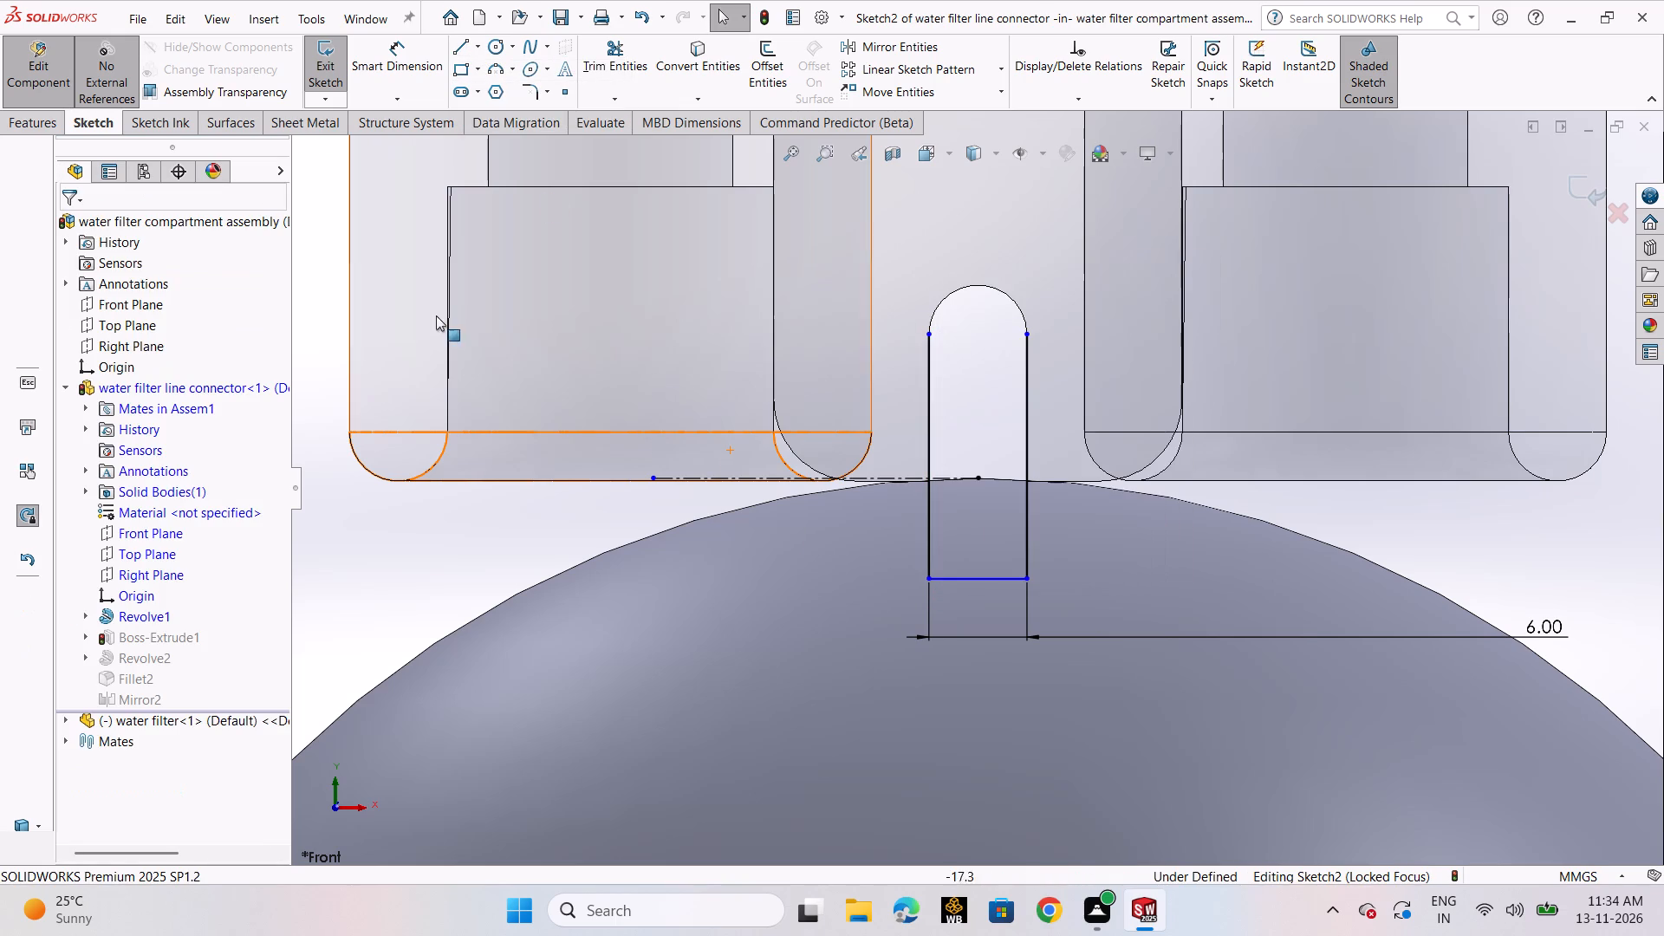
Close the tab profile with a three-point arc of about 3 mm radius between the vertical lines' upper ends, following the slot's rounded end.
left_click(495, 70)
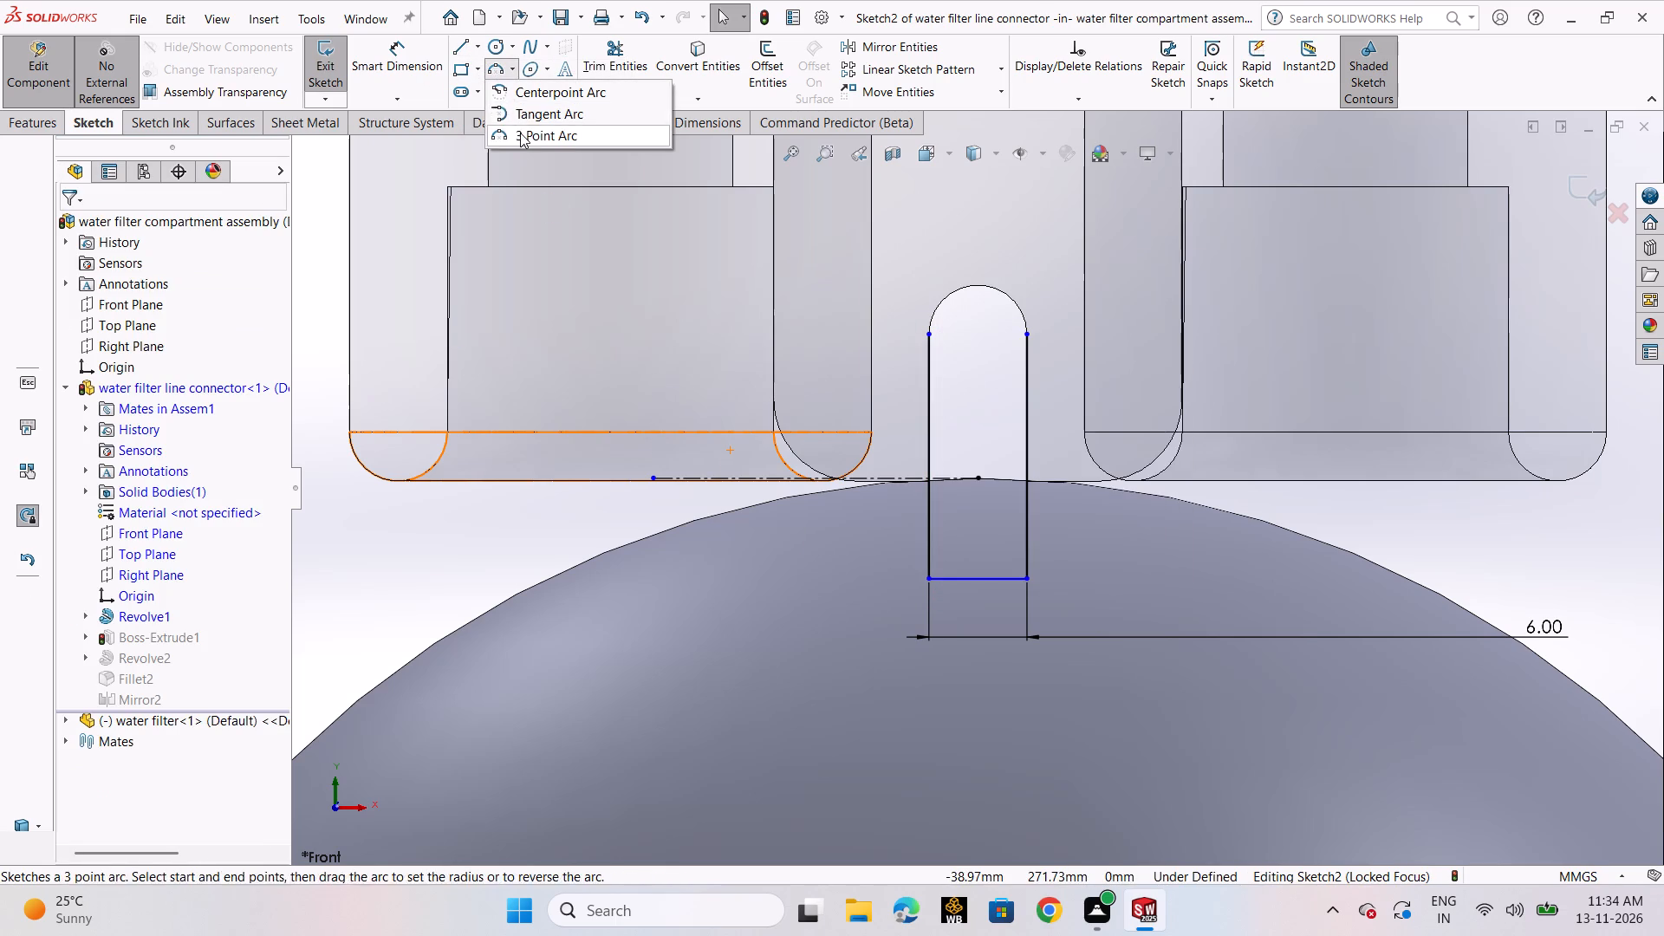
left_click(520, 133)
left_click(928, 335)
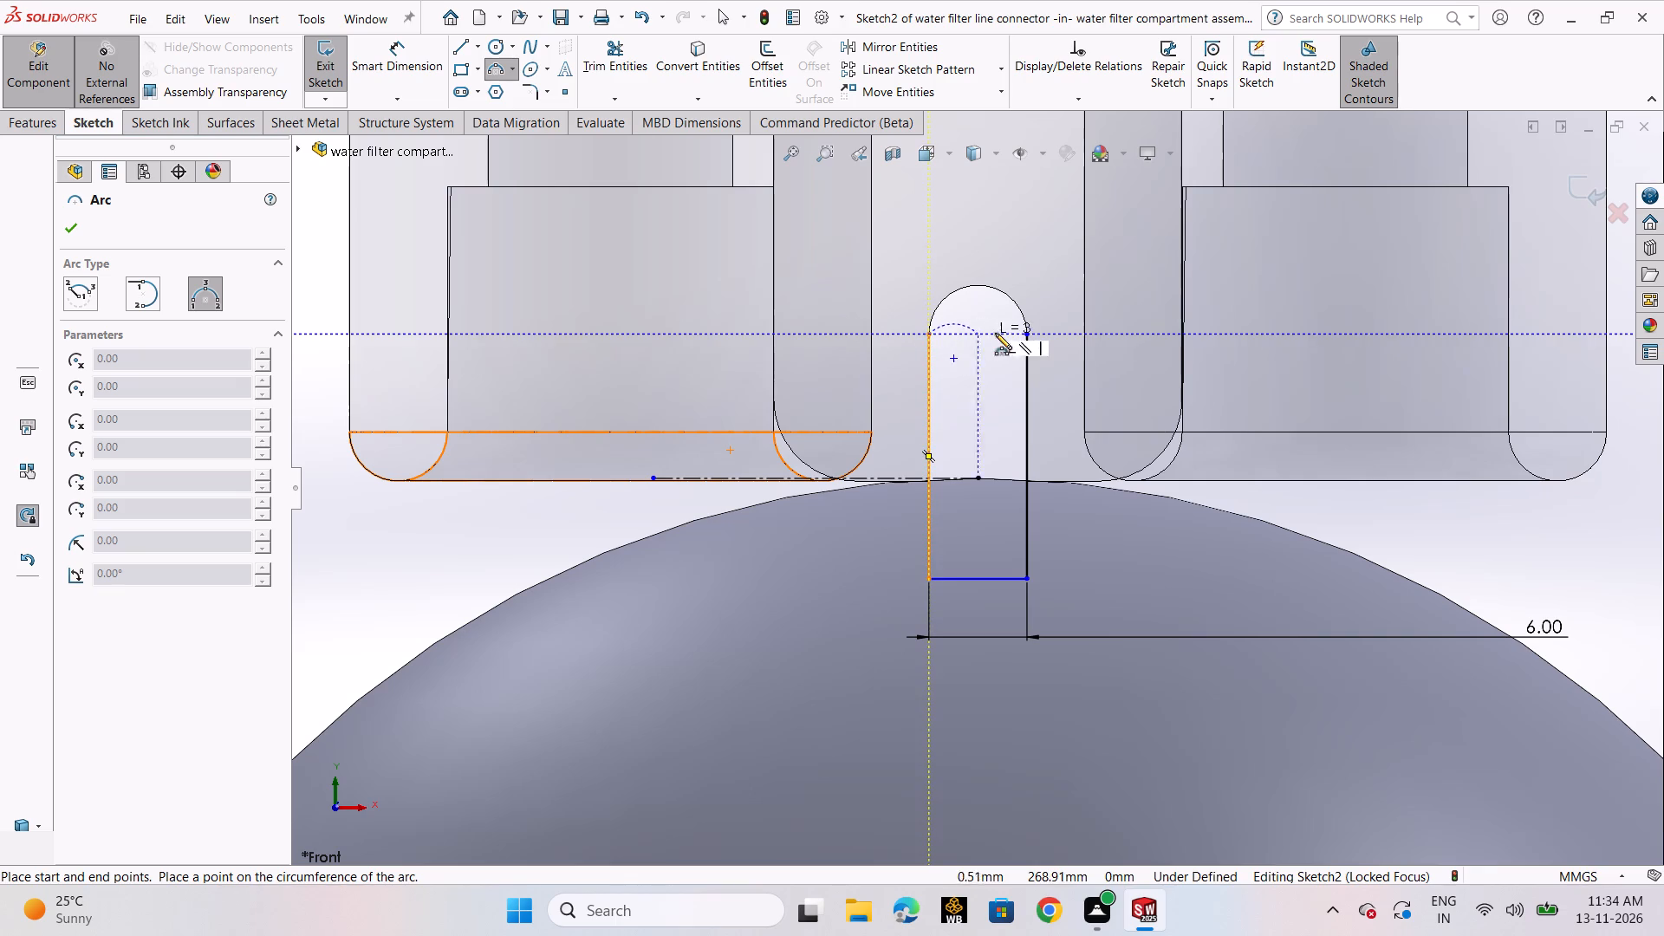
left_click(1026, 333)
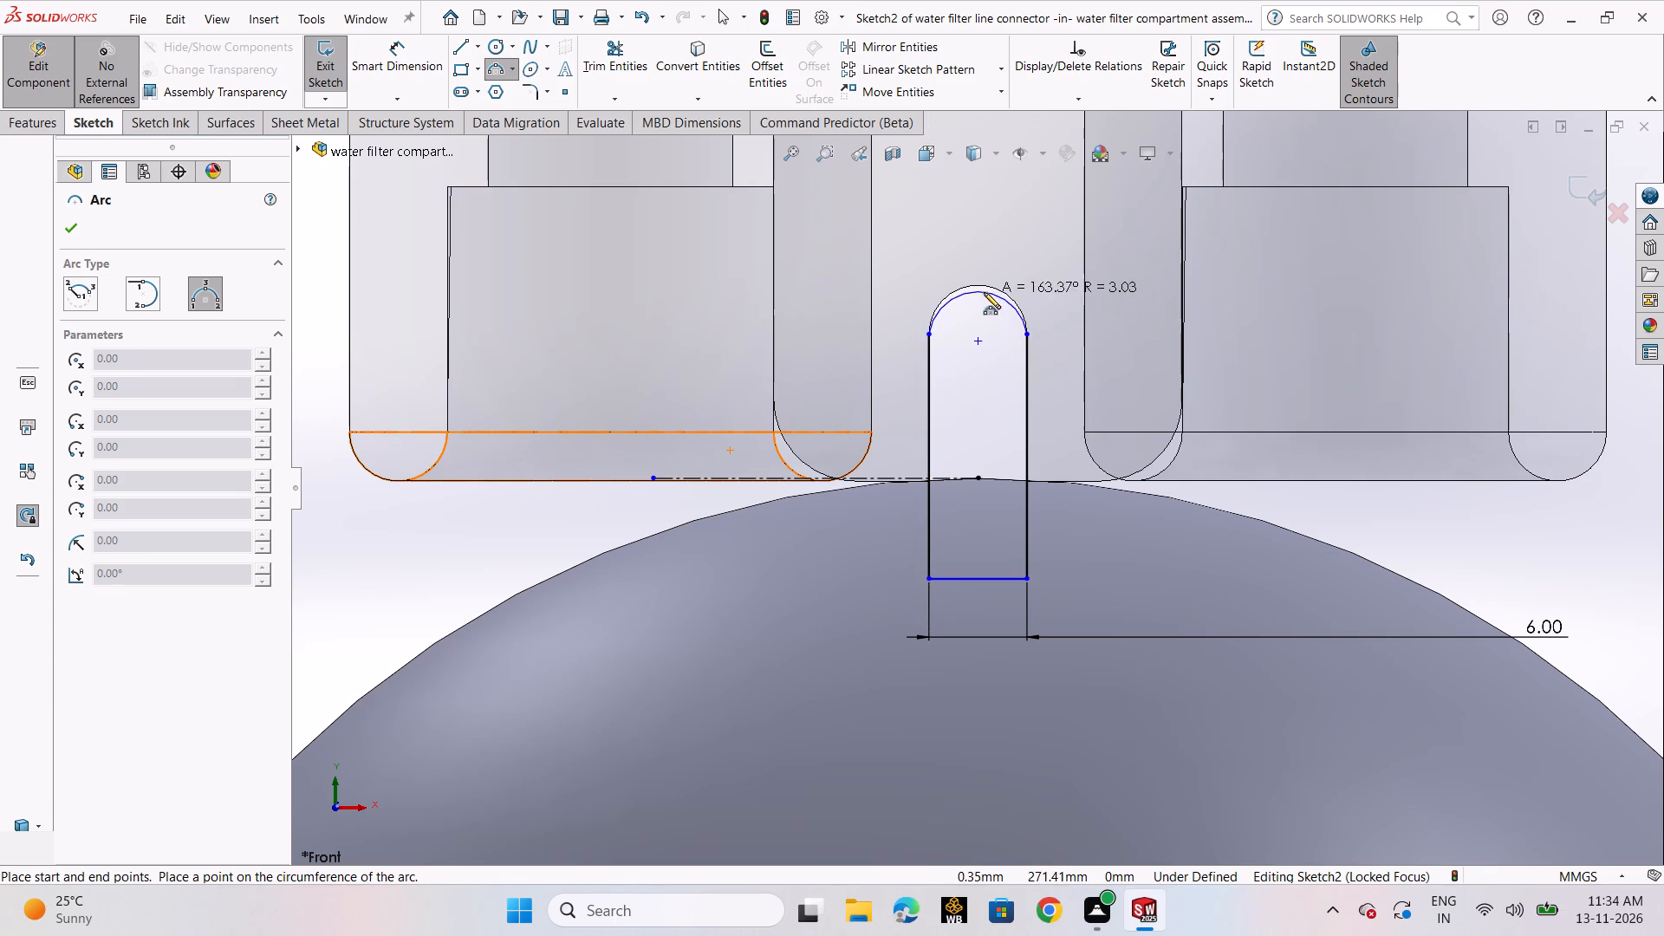
left_click(984, 287)
right_click(984, 287)
left_click(1007, 298)
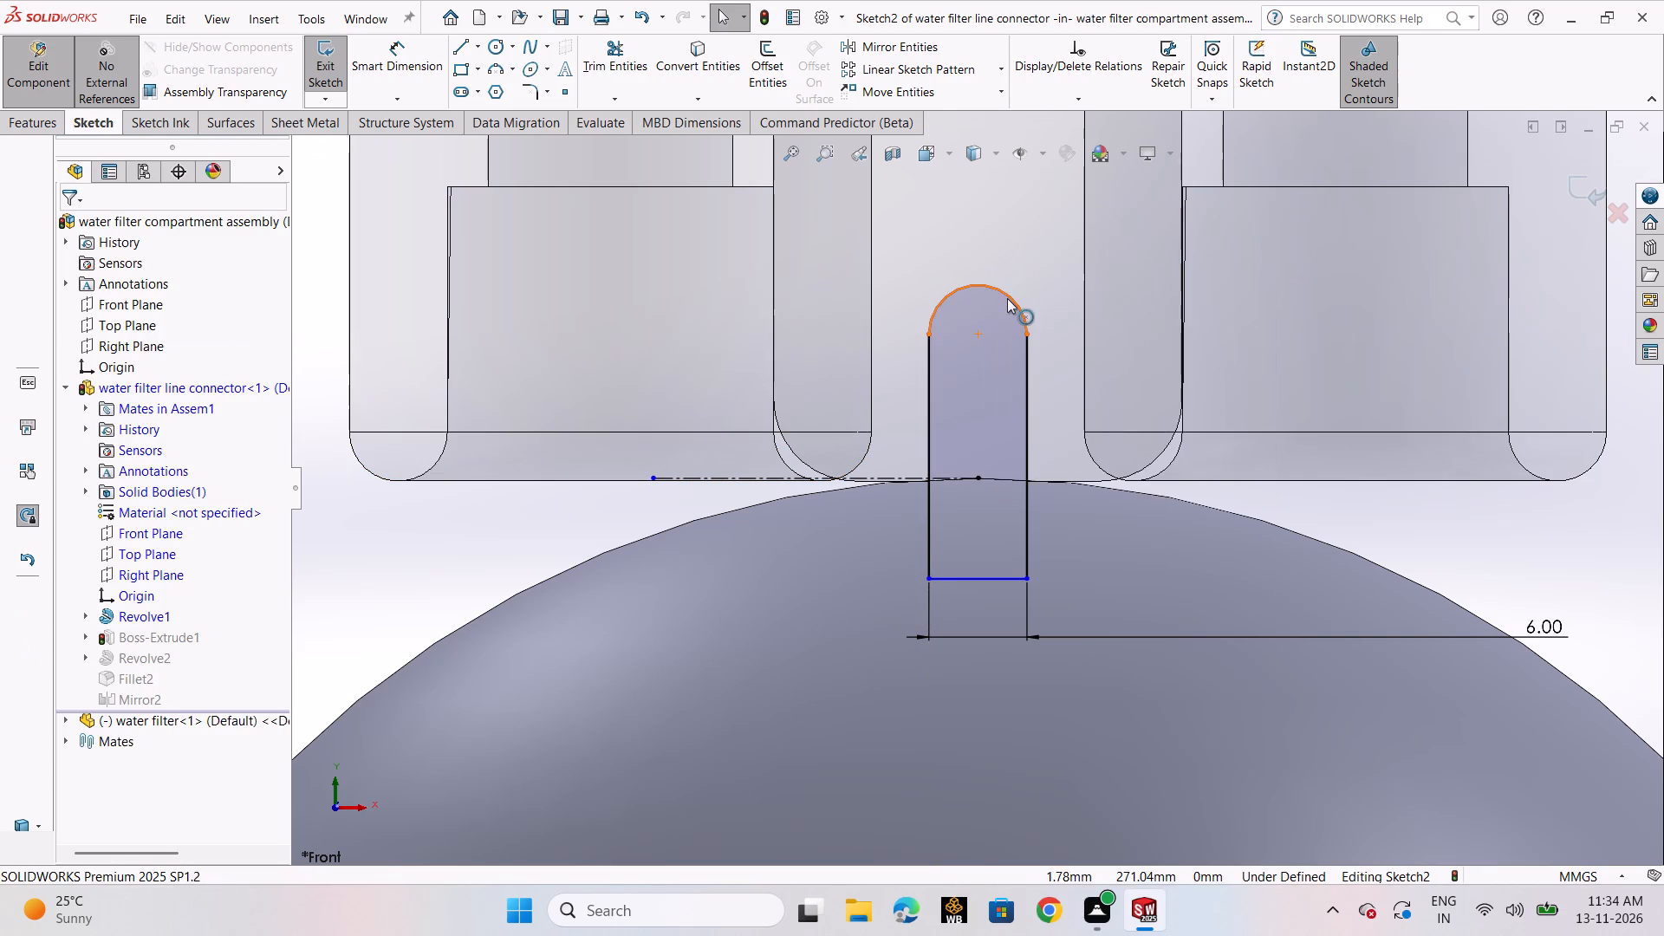
Exit the tab sketch, finish editing the line connector and return to the assembly.
left_click(1577, 191)
scroll(1303, 450, "up", 5)
scroll(1338, 479, "down", 1)
scroll(1339, 479, "up", 2)
middle_click_drag(1343, 469, 1277, 529)
left_click(1411, 434)
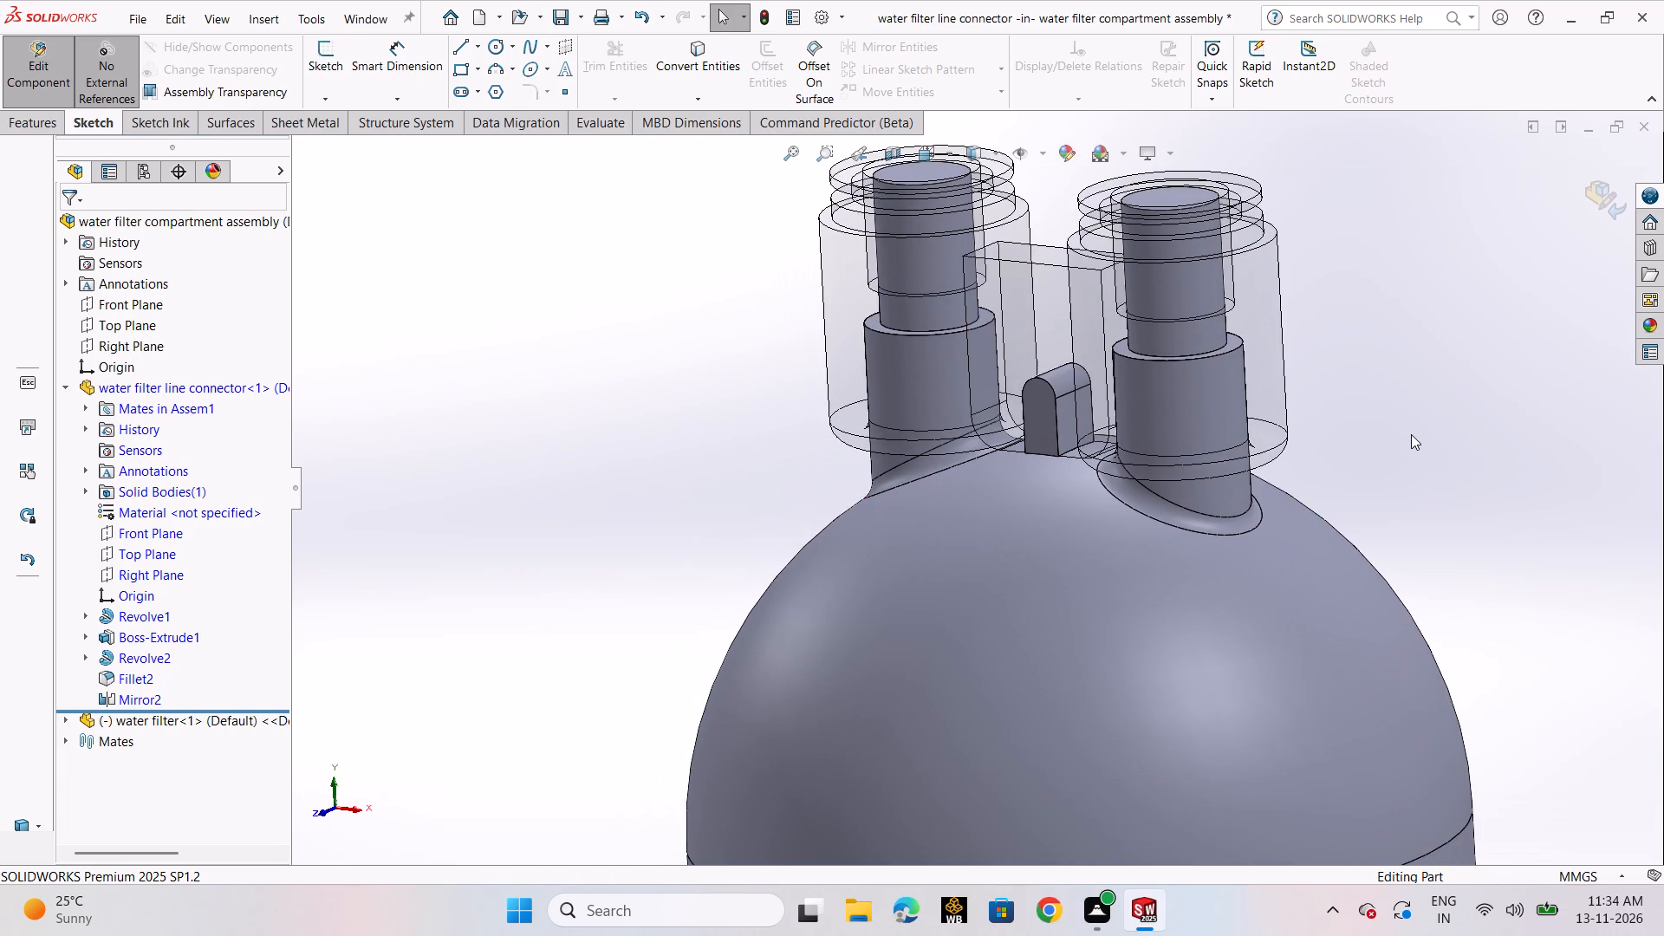
left_click(1607, 208)
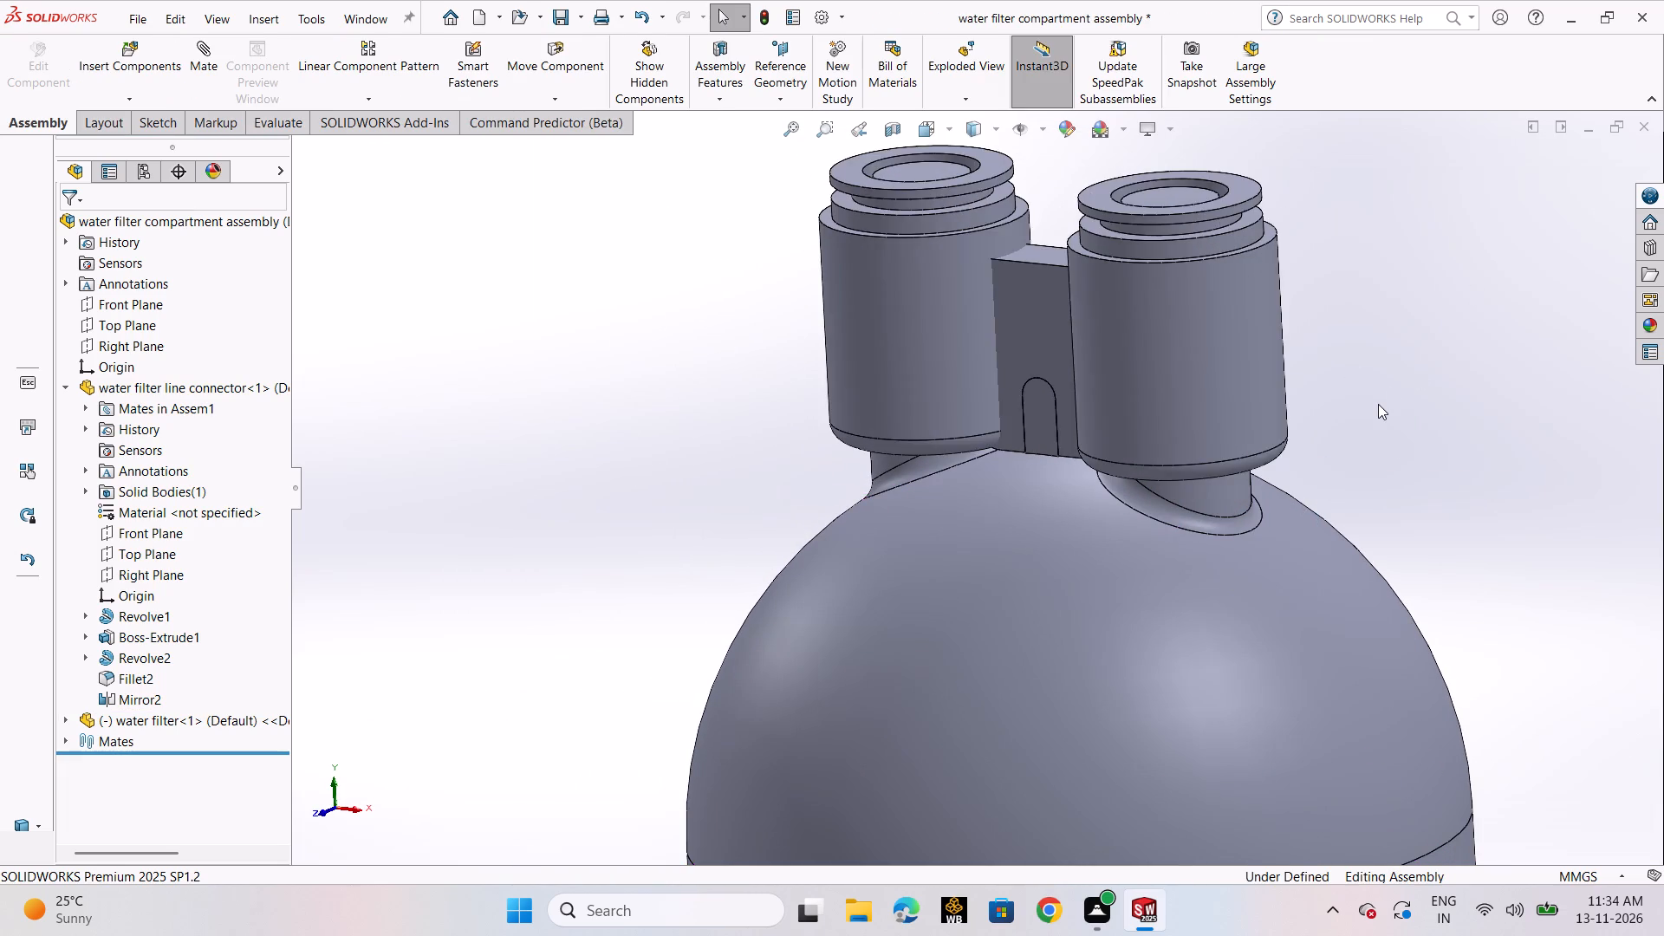
Make the water filter component transparent in the assembly.
scroll(1378, 404, "up", 4)
middle_click_drag(1368, 436, 1397, 409)
left_click(1109, 405)
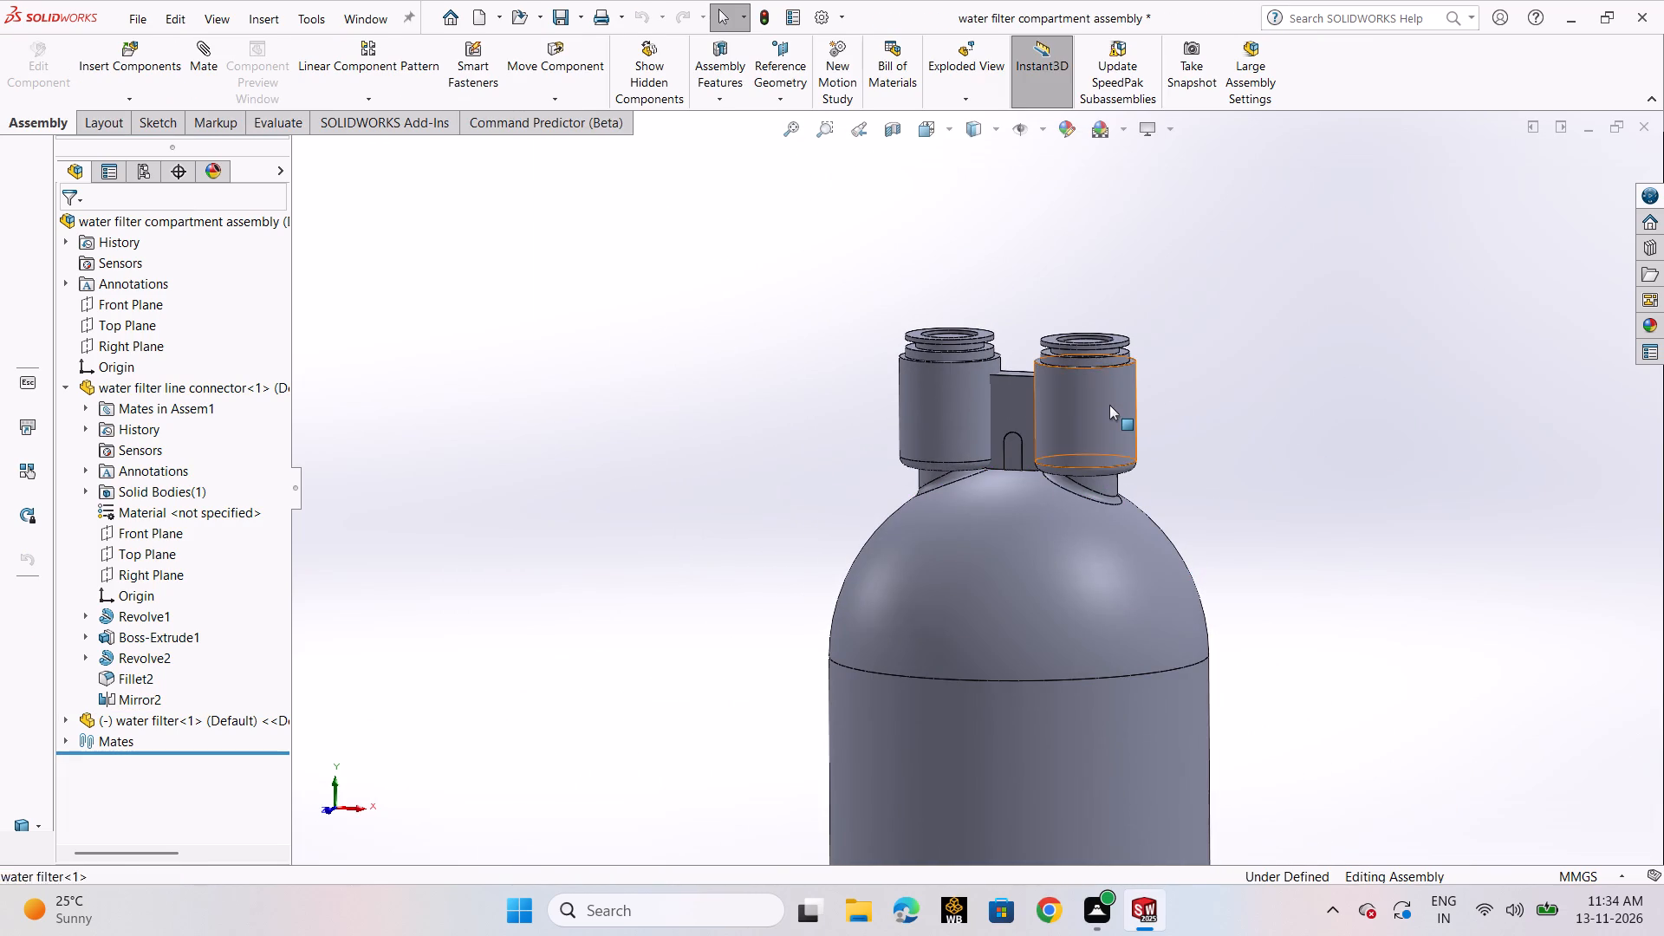
left_click(146, 722)
right_click(146, 722)
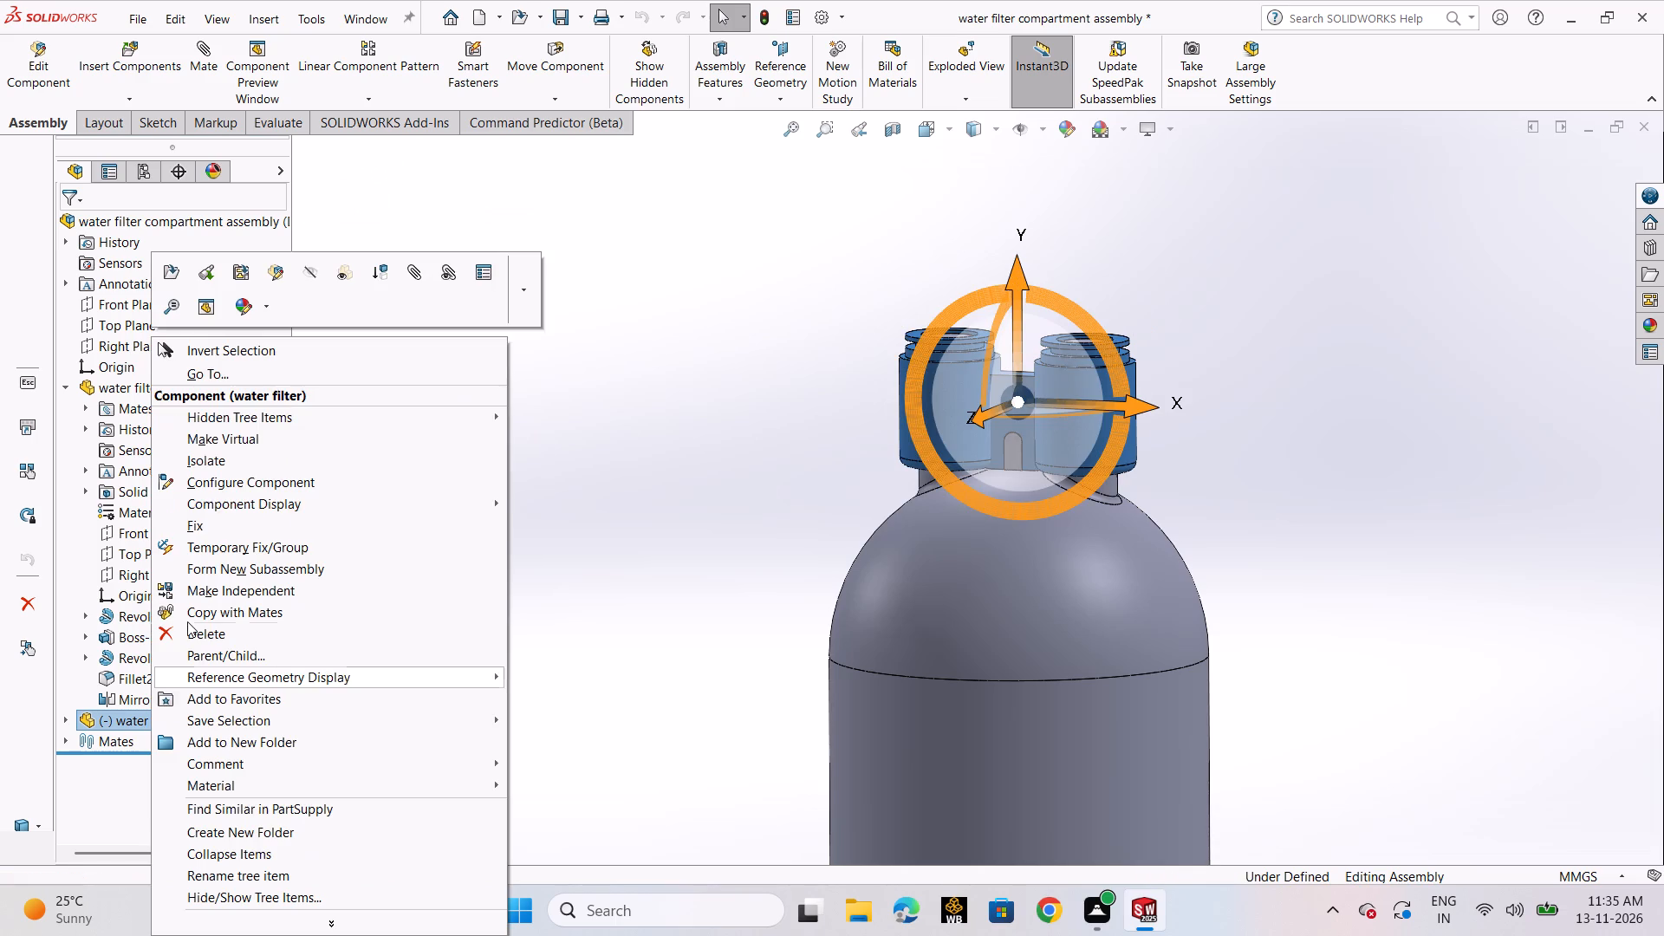
left_click(342, 275)
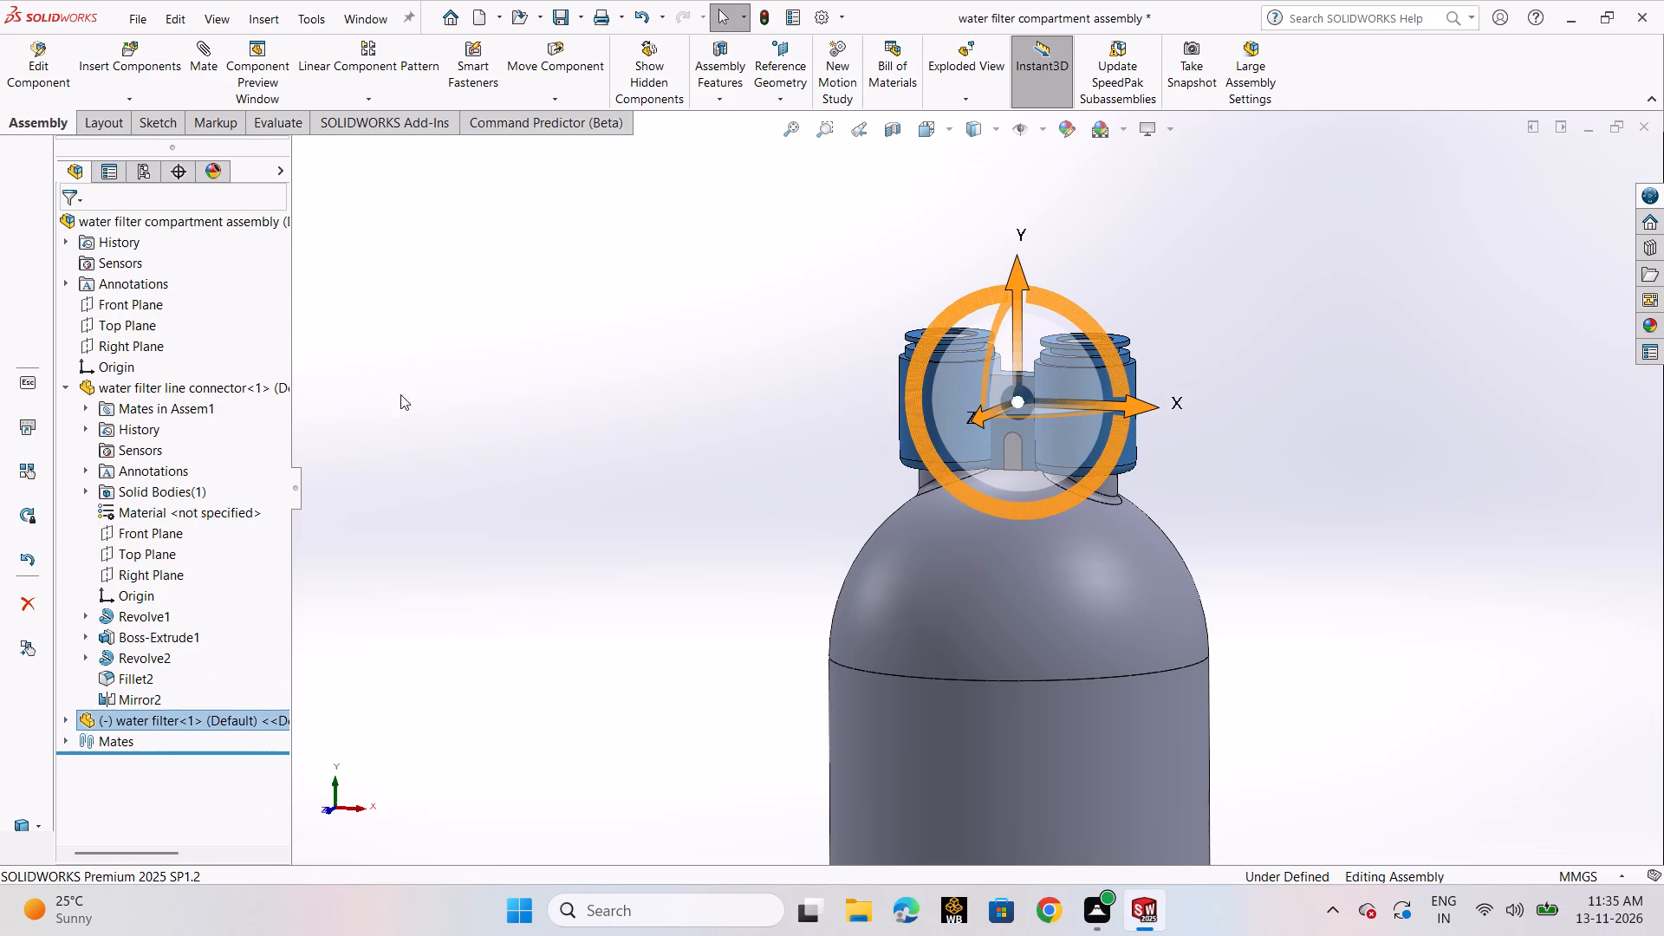
left_click(511, 509)
Examine how the connector's tab and stems fit inside the transparent water filter.
scroll(1135, 448, "down", 4)
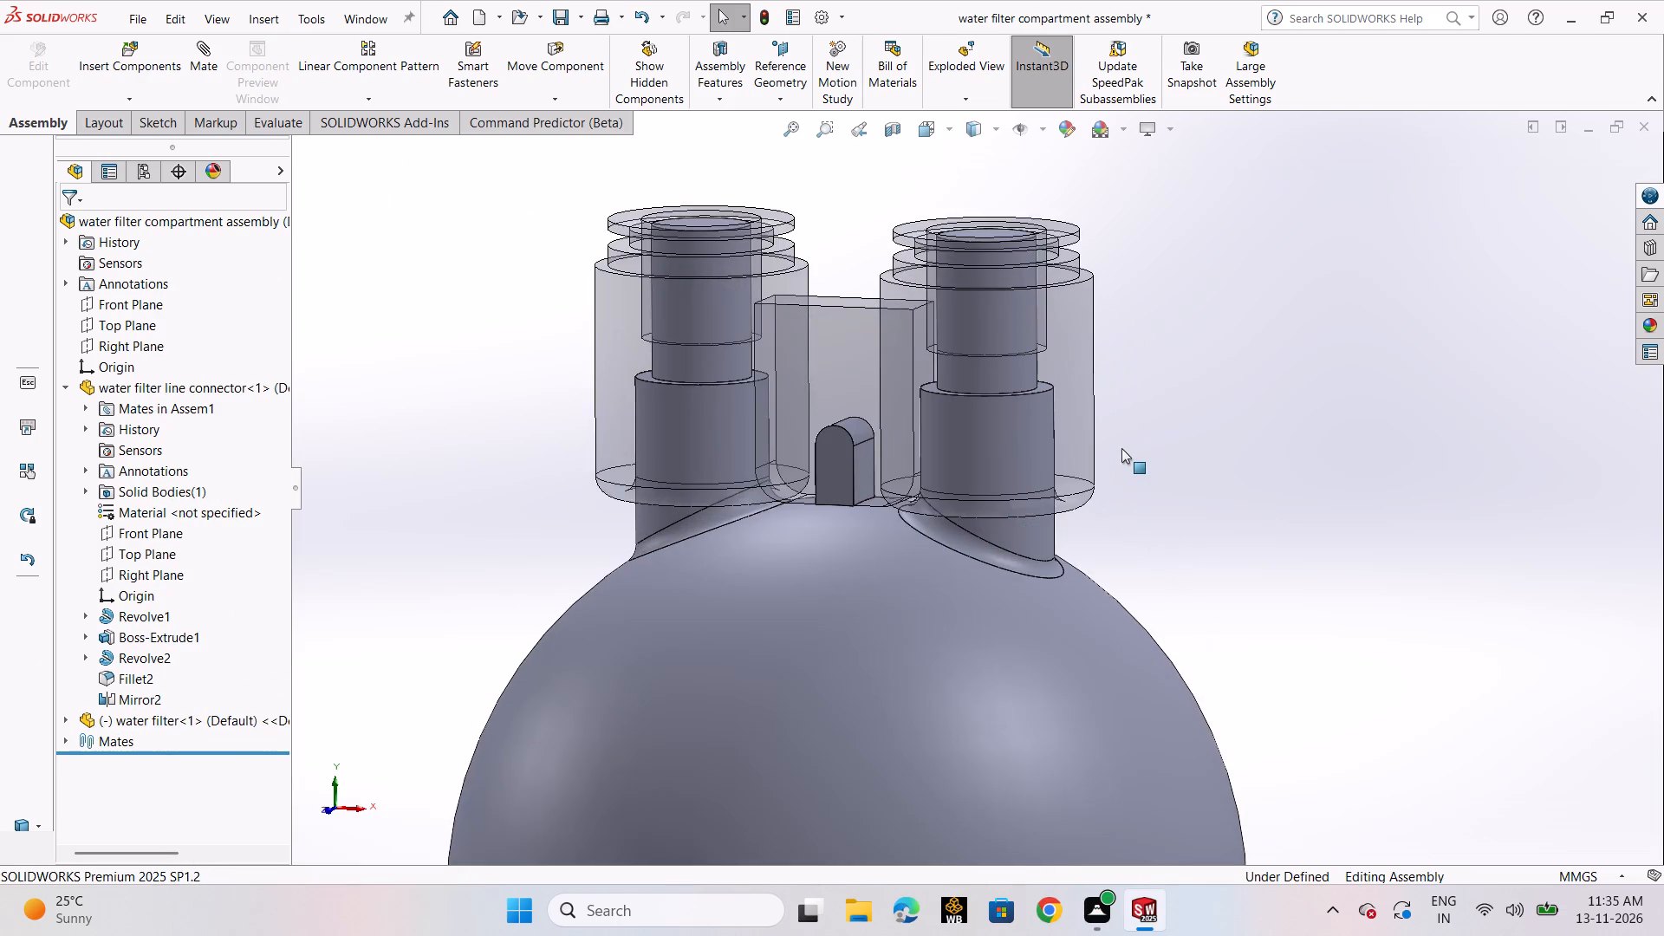
scroll(1115, 448, "down", 2)
scroll(1116, 472, "up", 2)
scroll(1116, 472, "down", 1)
scroll(1116, 472, "up", 3)
middle_click_drag(1141, 510, 1195, 484)
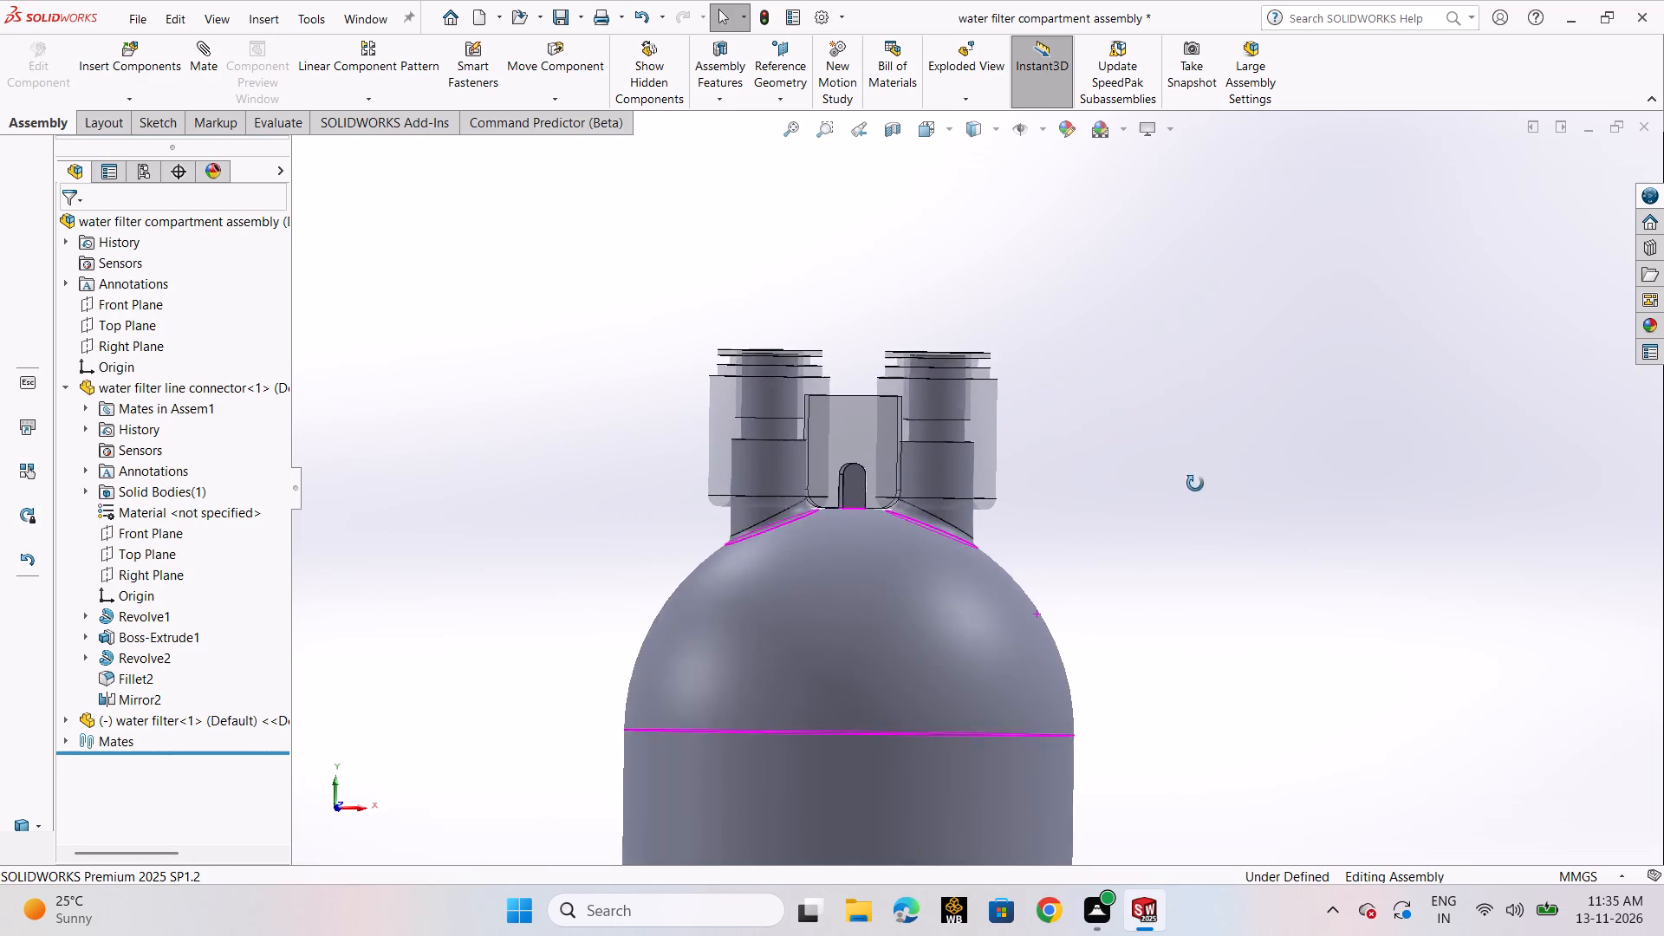
middle_click_drag(1195, 484, 1177, 484)
scroll(969, 500, "down", 1)
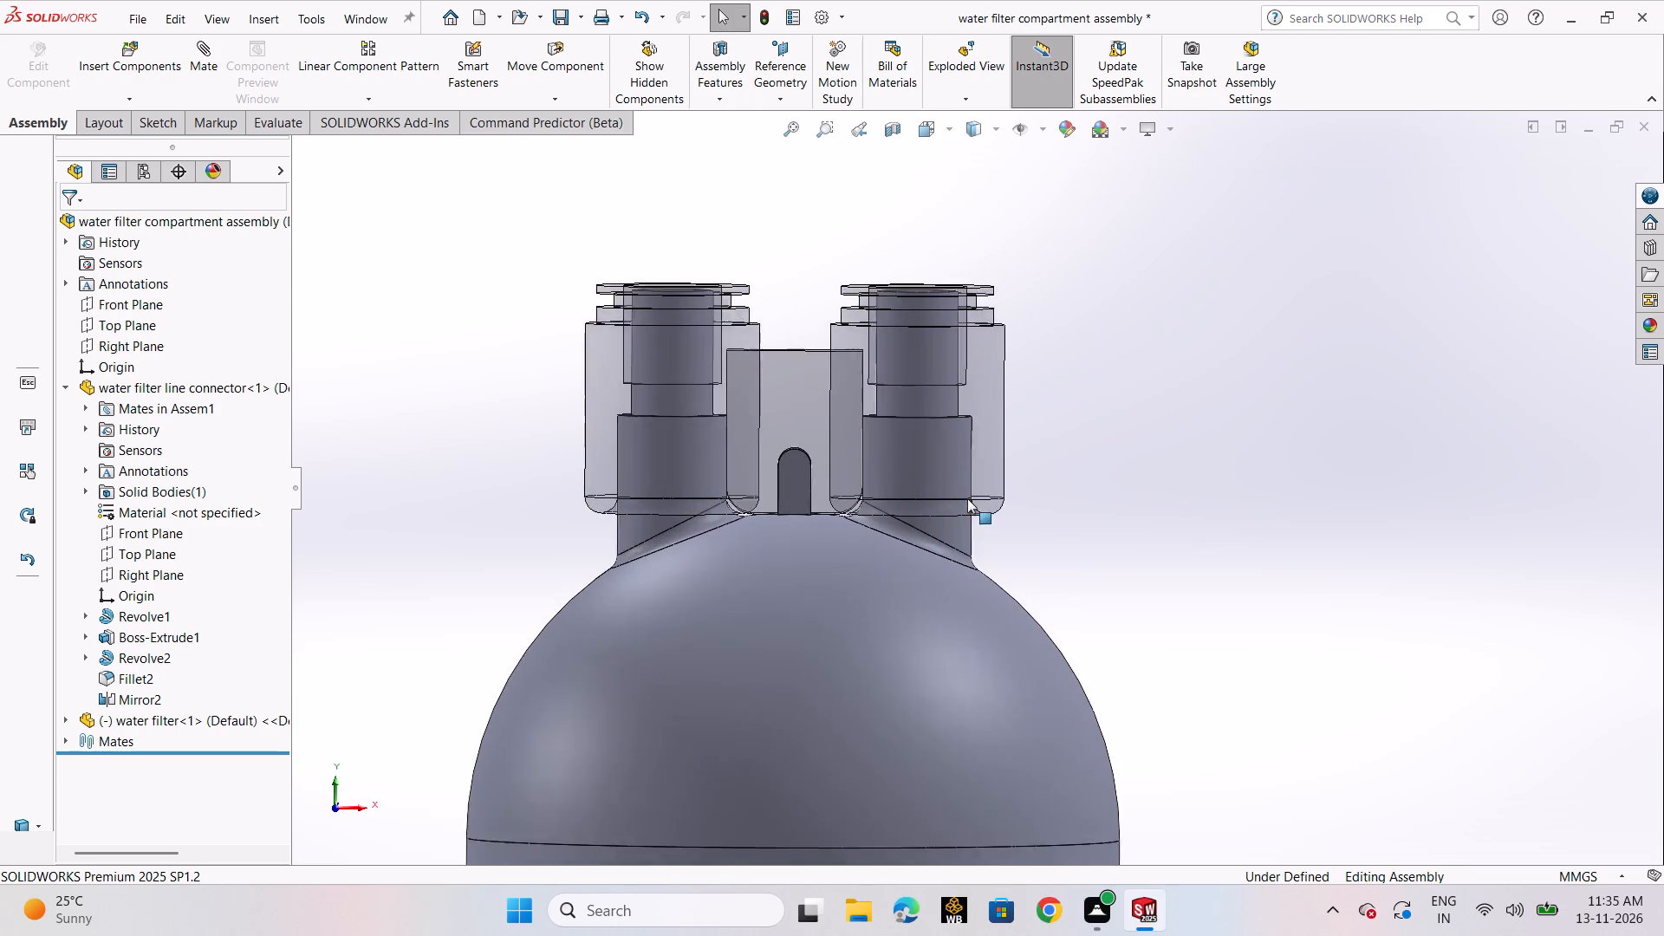
scroll(967, 498, "down", 2)
middle_click_drag(1026, 517, 989, 510)
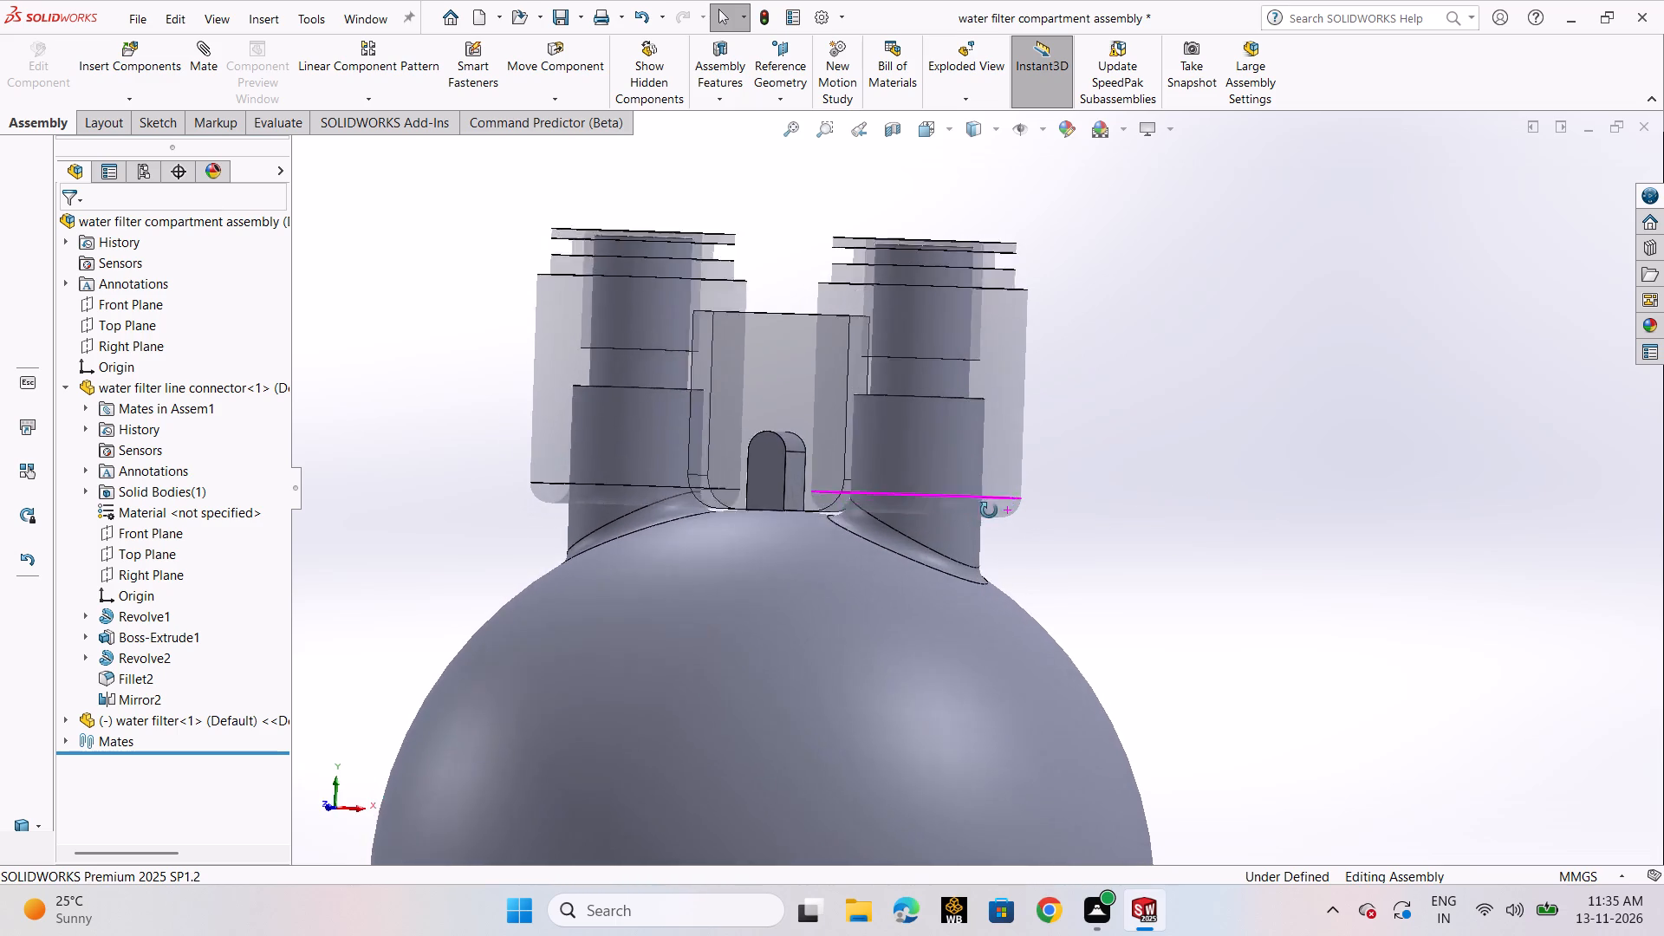
middle_click_drag(989, 510, 1036, 551)
scroll(1037, 521, "down", 2)
scroll(1037, 521, "up", 3)
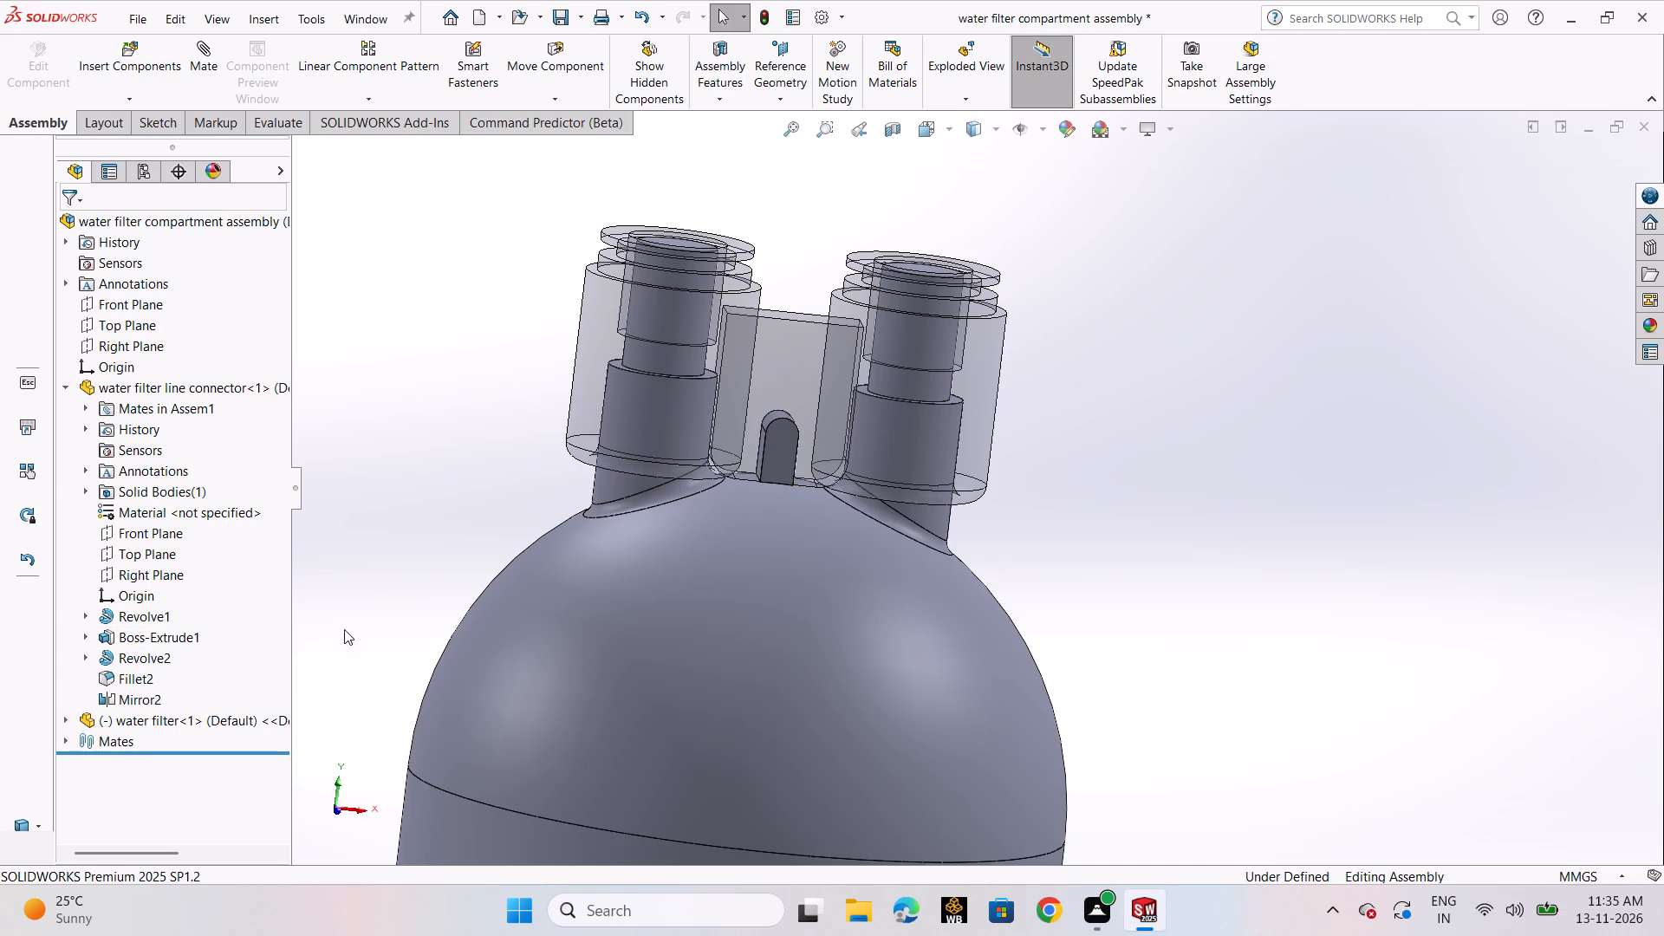
Edit the line connector's stem sketch in context, setting the shoulder height above the dome top to 20 mm and finally to 30 mm.
left_click(618, 481)
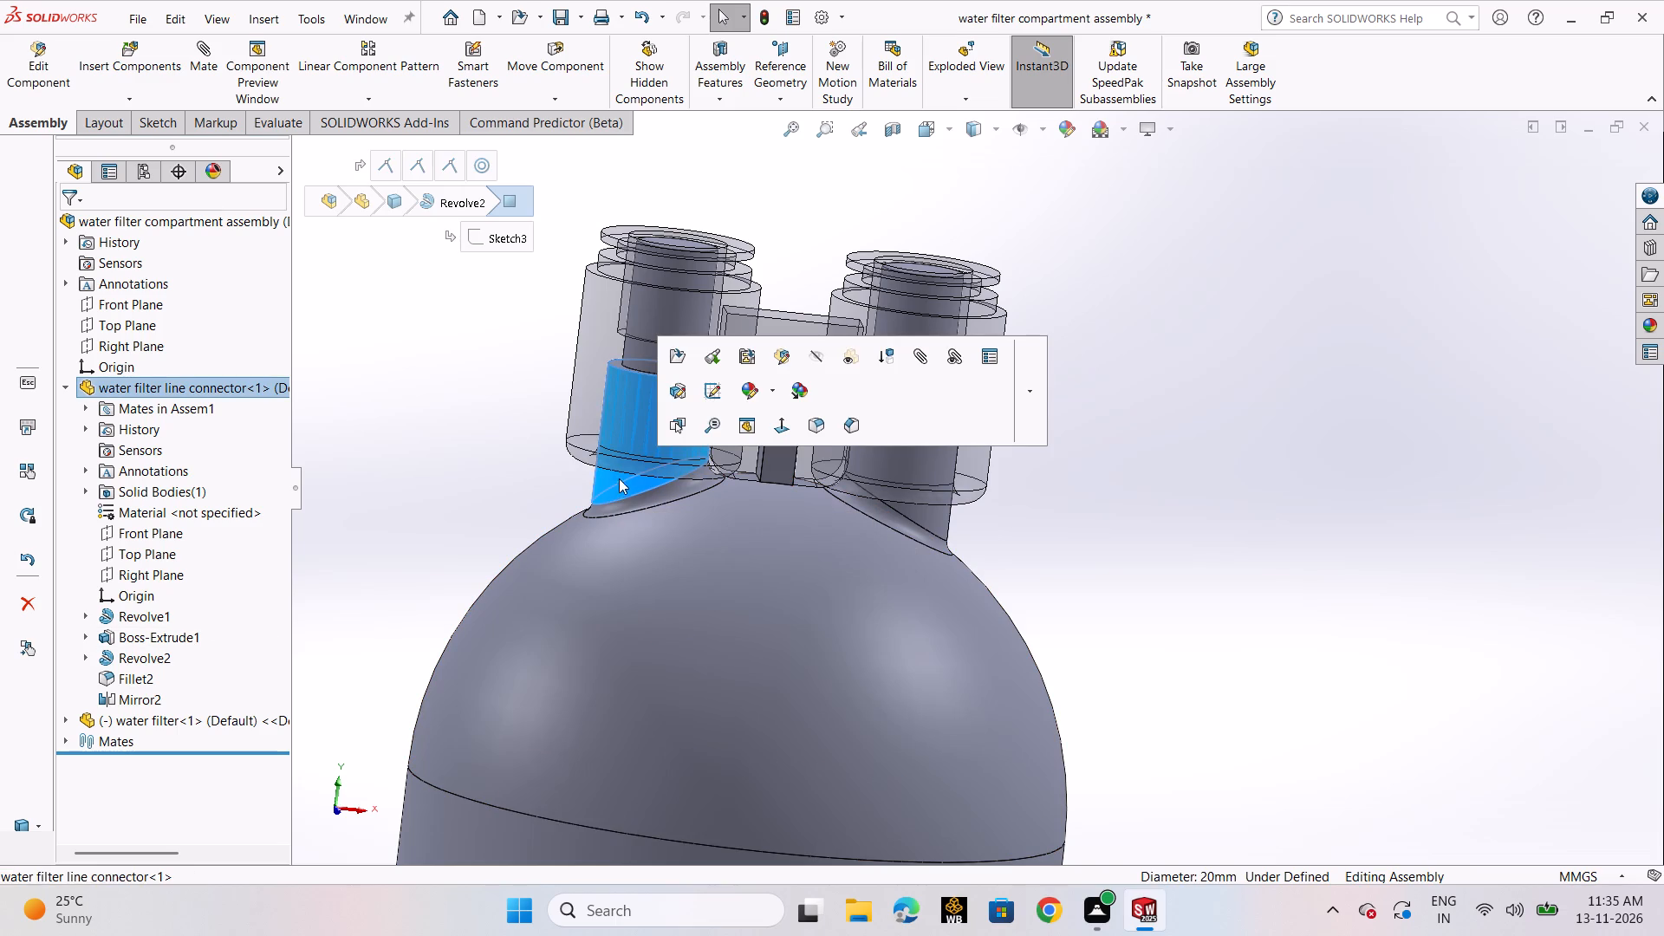
left_click(710, 391)
scroll(971, 276, "down", 3)
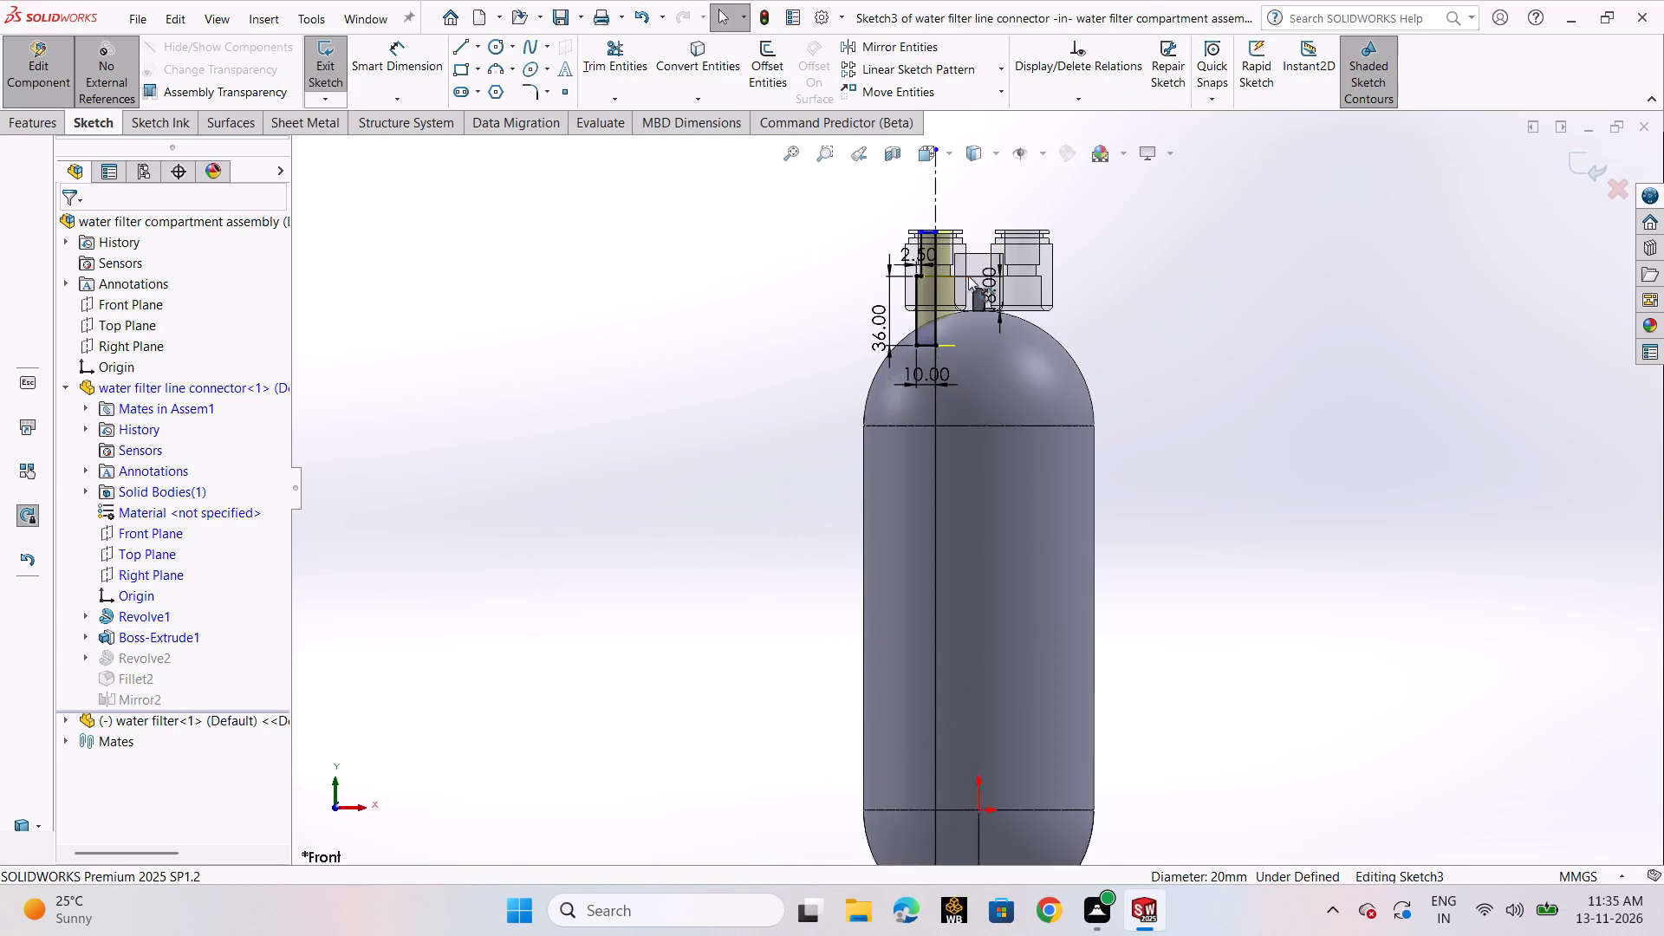
scroll(950, 292, "down", 3)
scroll(927, 370, "down", 1)
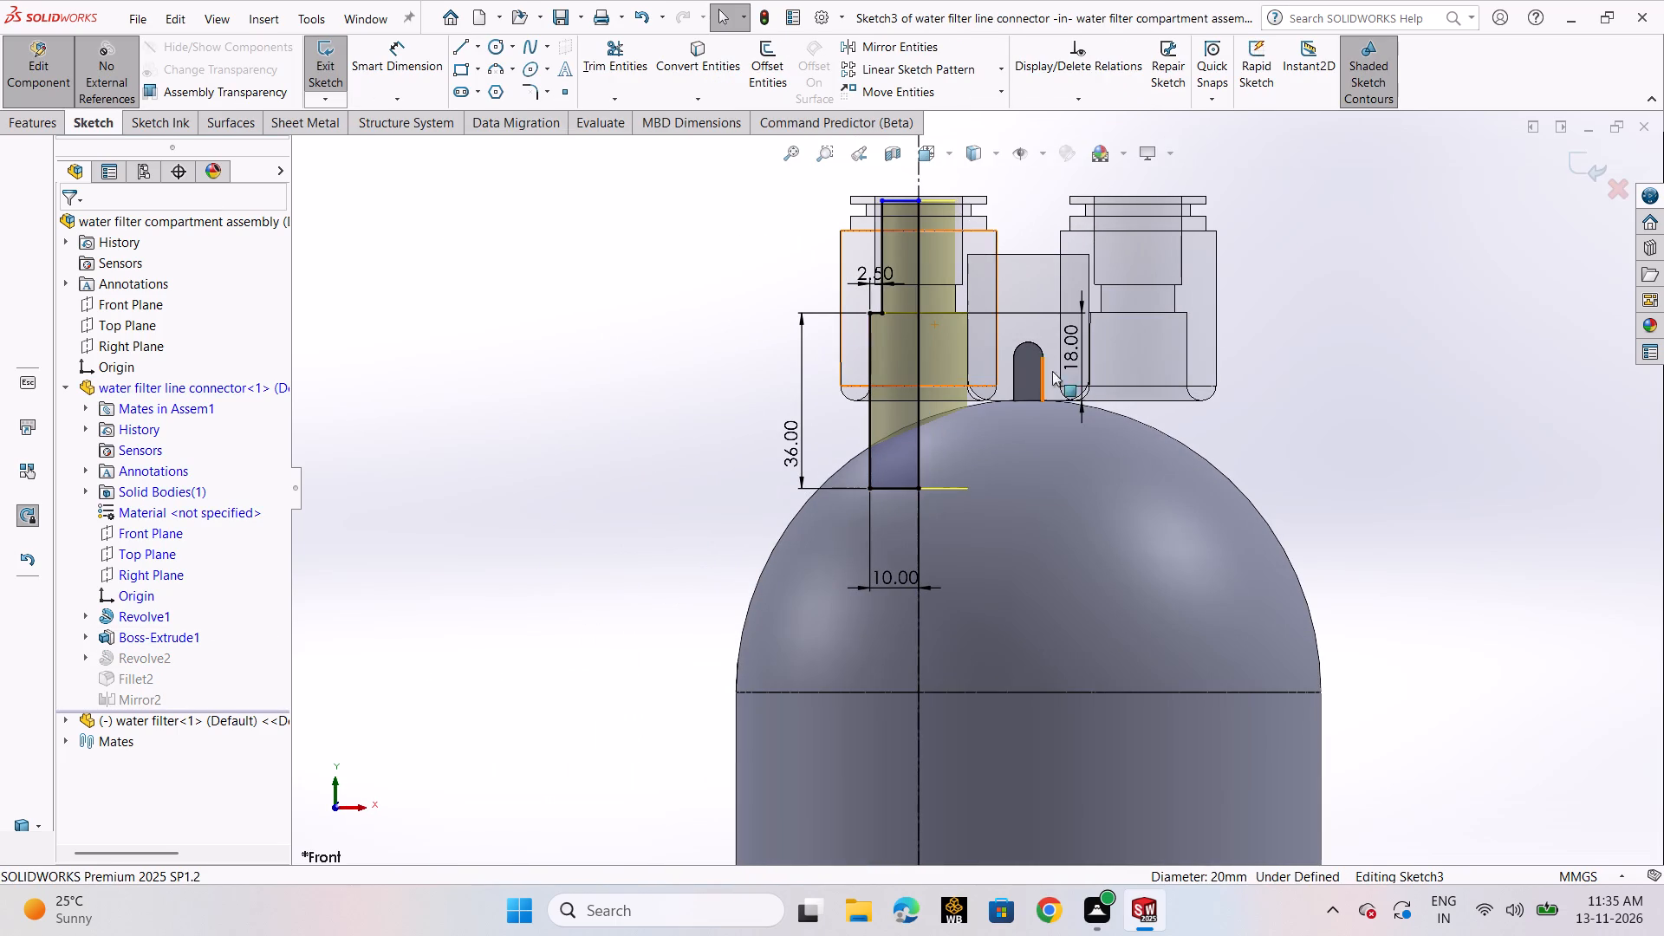
double_click(1073, 347)
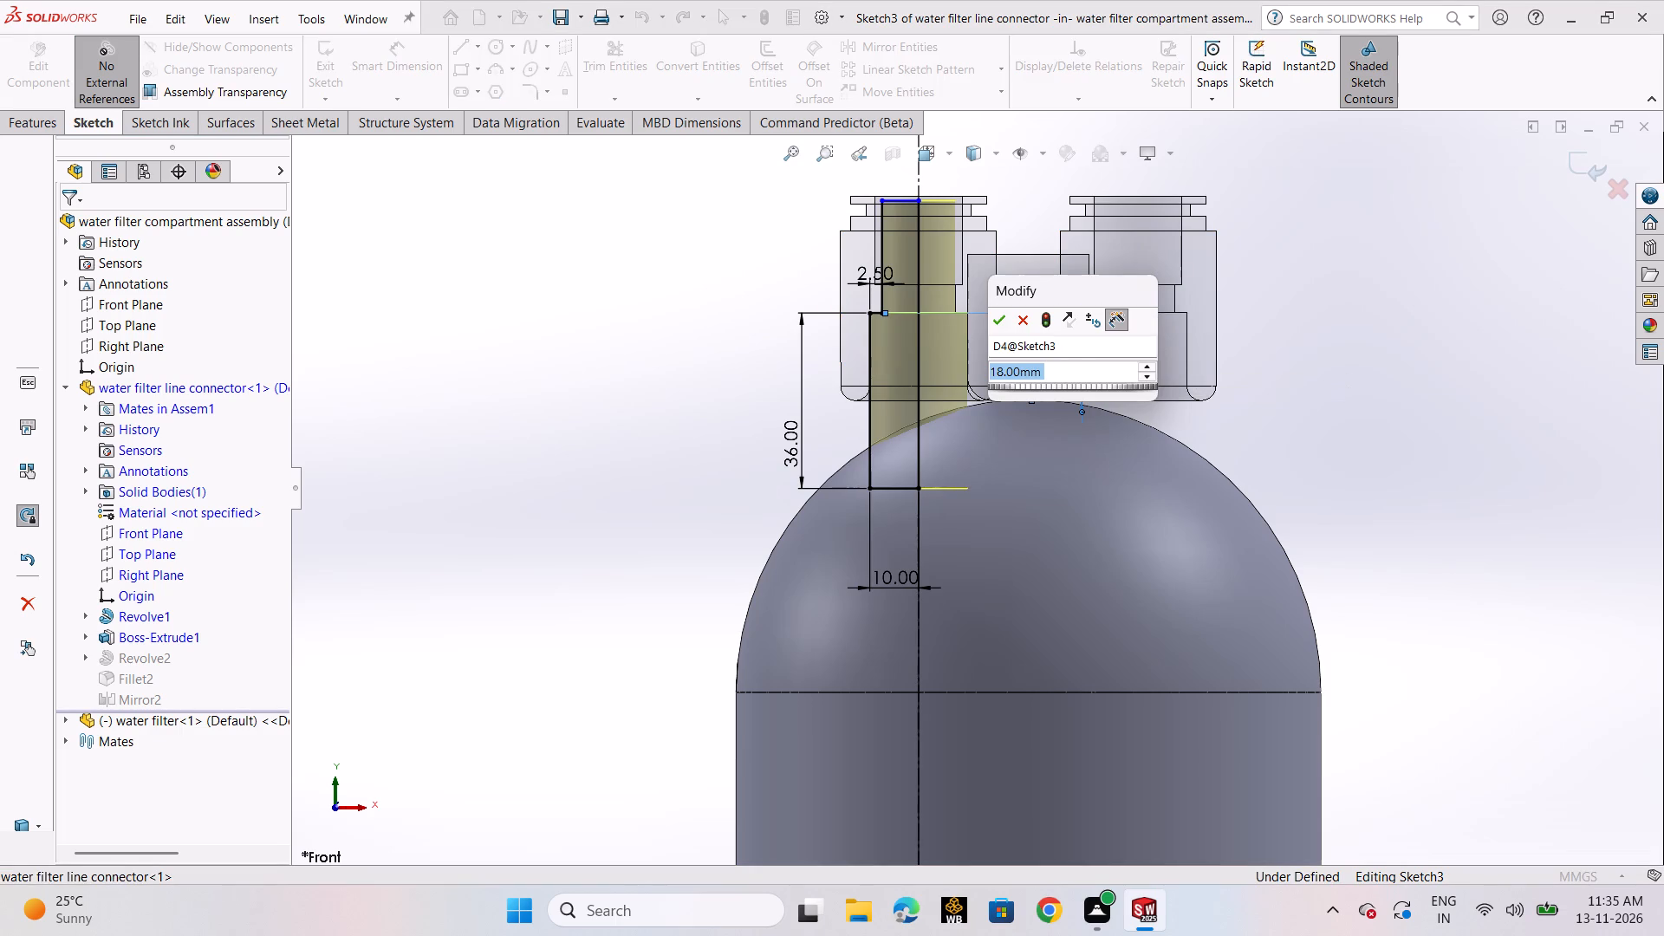
type("20")
key("Return")
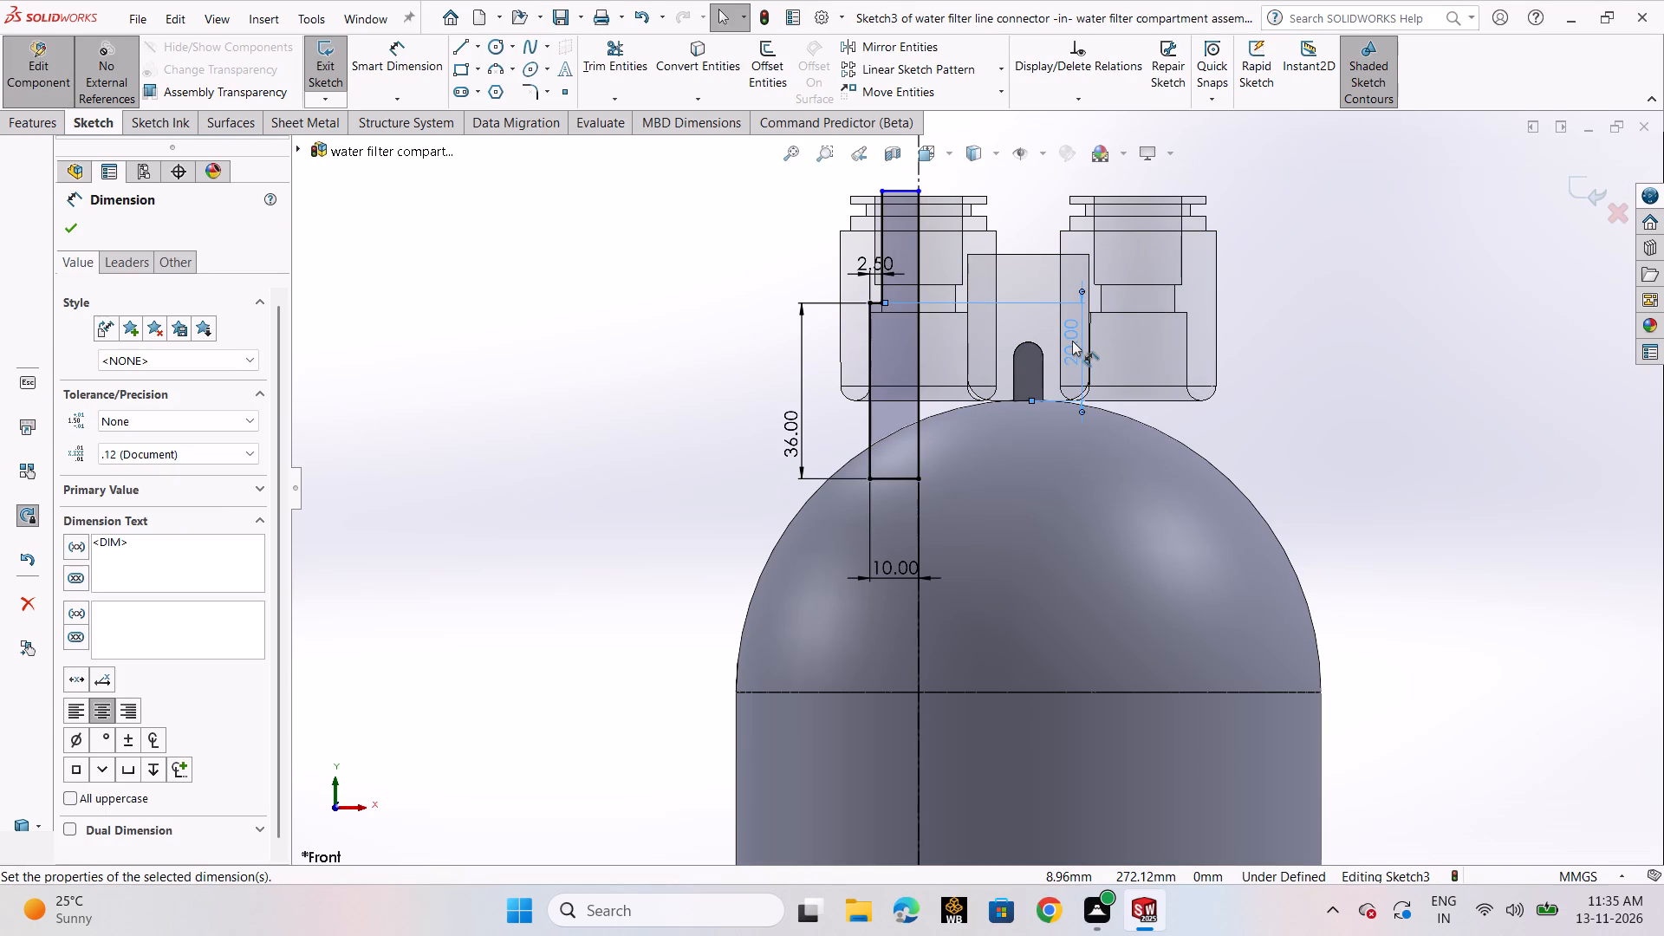
double_click(1072, 341)
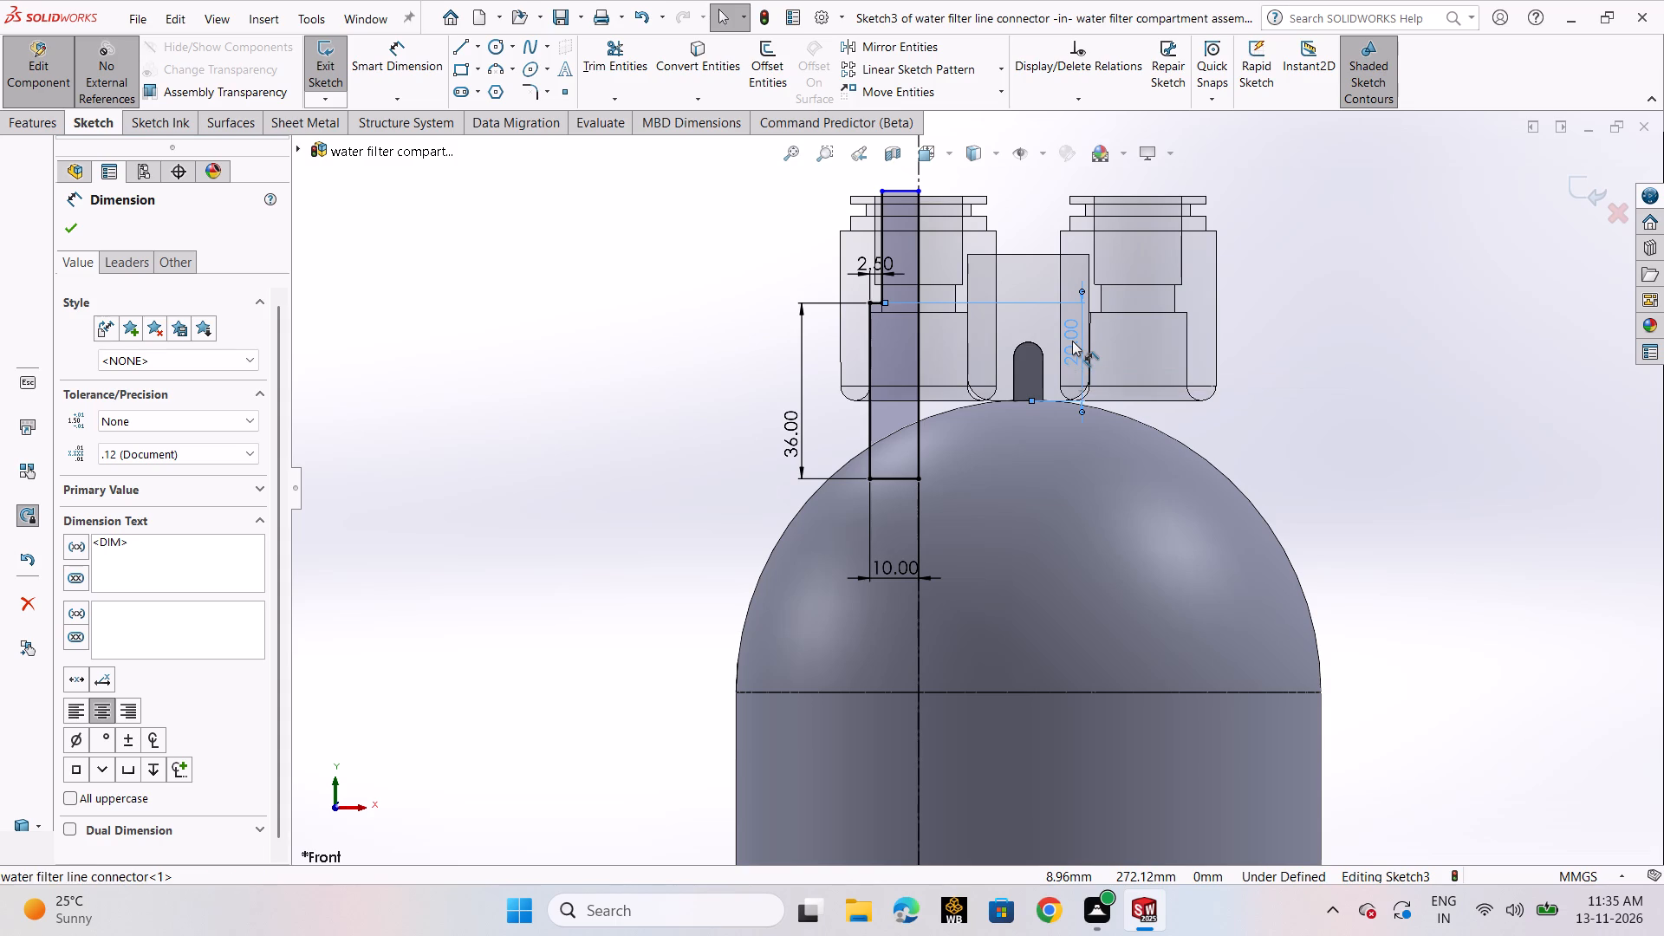
type("30")
key("Return")
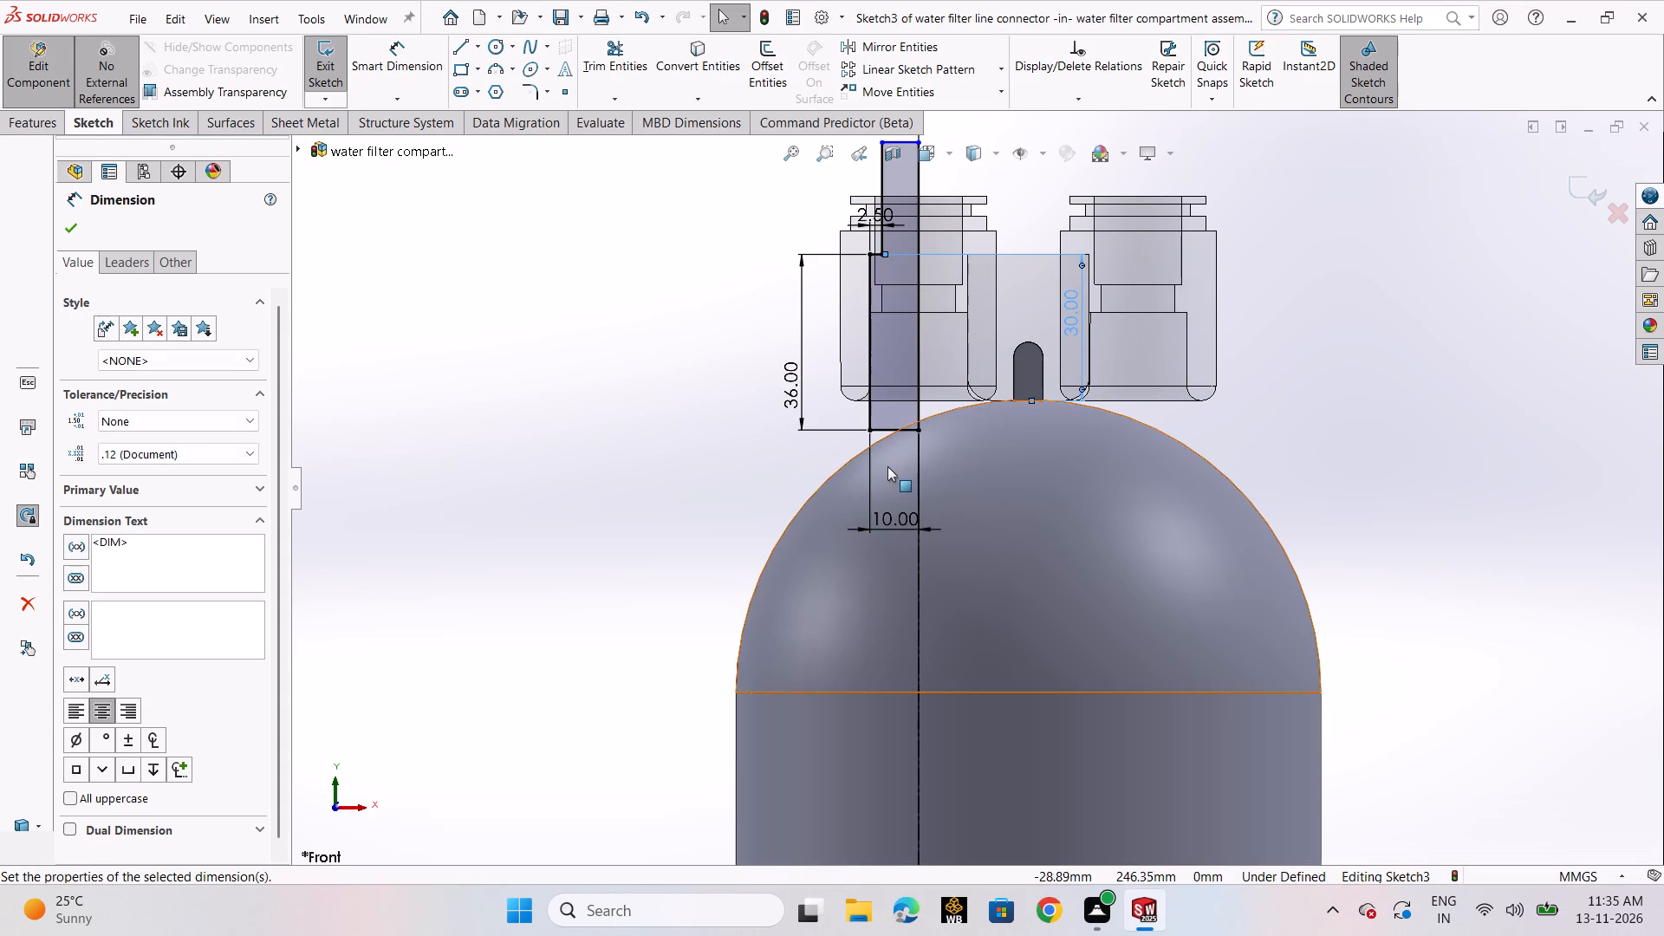
Delete the stem profile's 36 mm height dimension and stretch its bottom line down into the dome.
left_click(783, 386)
key("Delete")
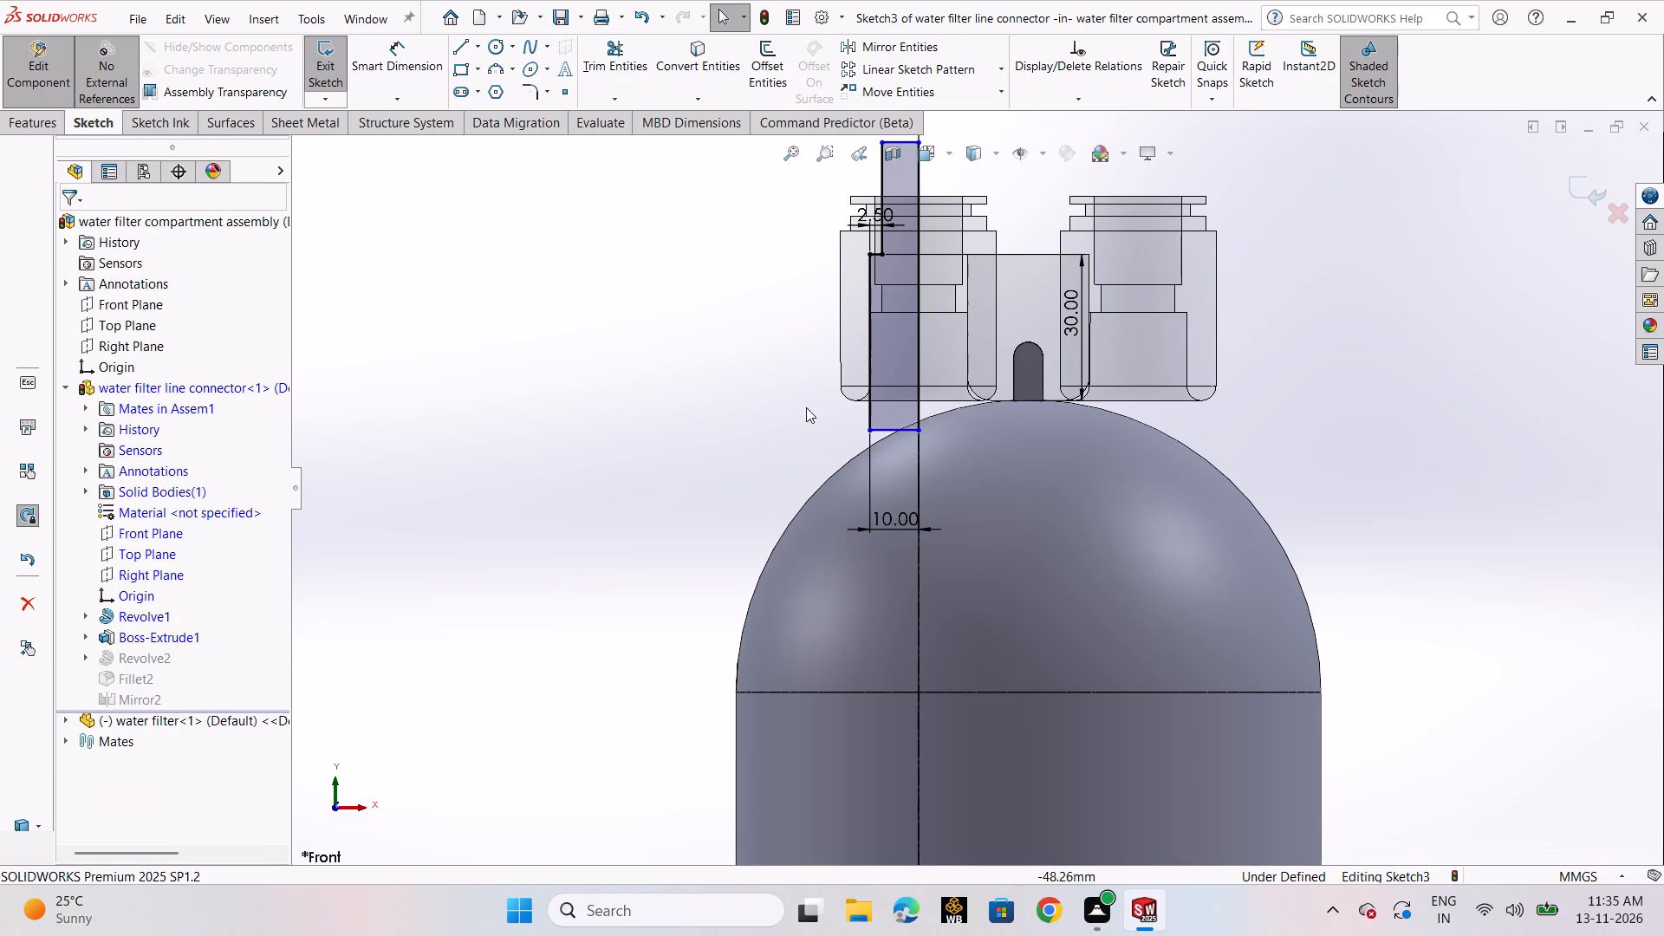
left_click_drag(901, 433, 901, 494)
left_click(73, 231)
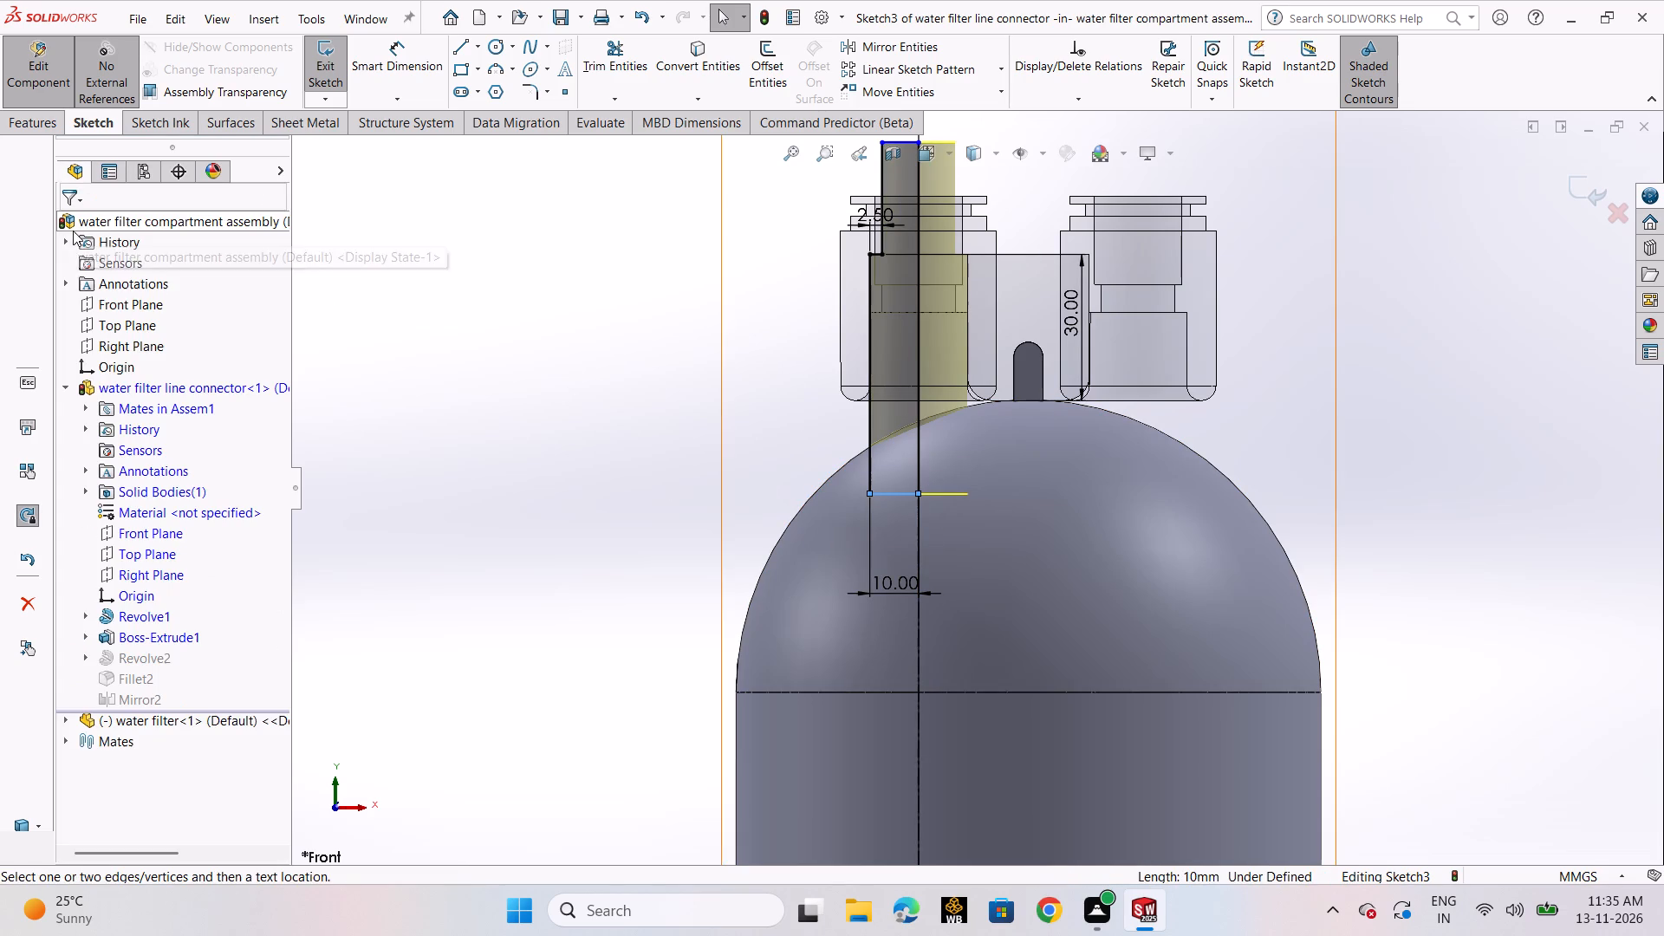
Exit the stem sketch, finish editing the line connector and return to the assembly.
left_click(1594, 195)
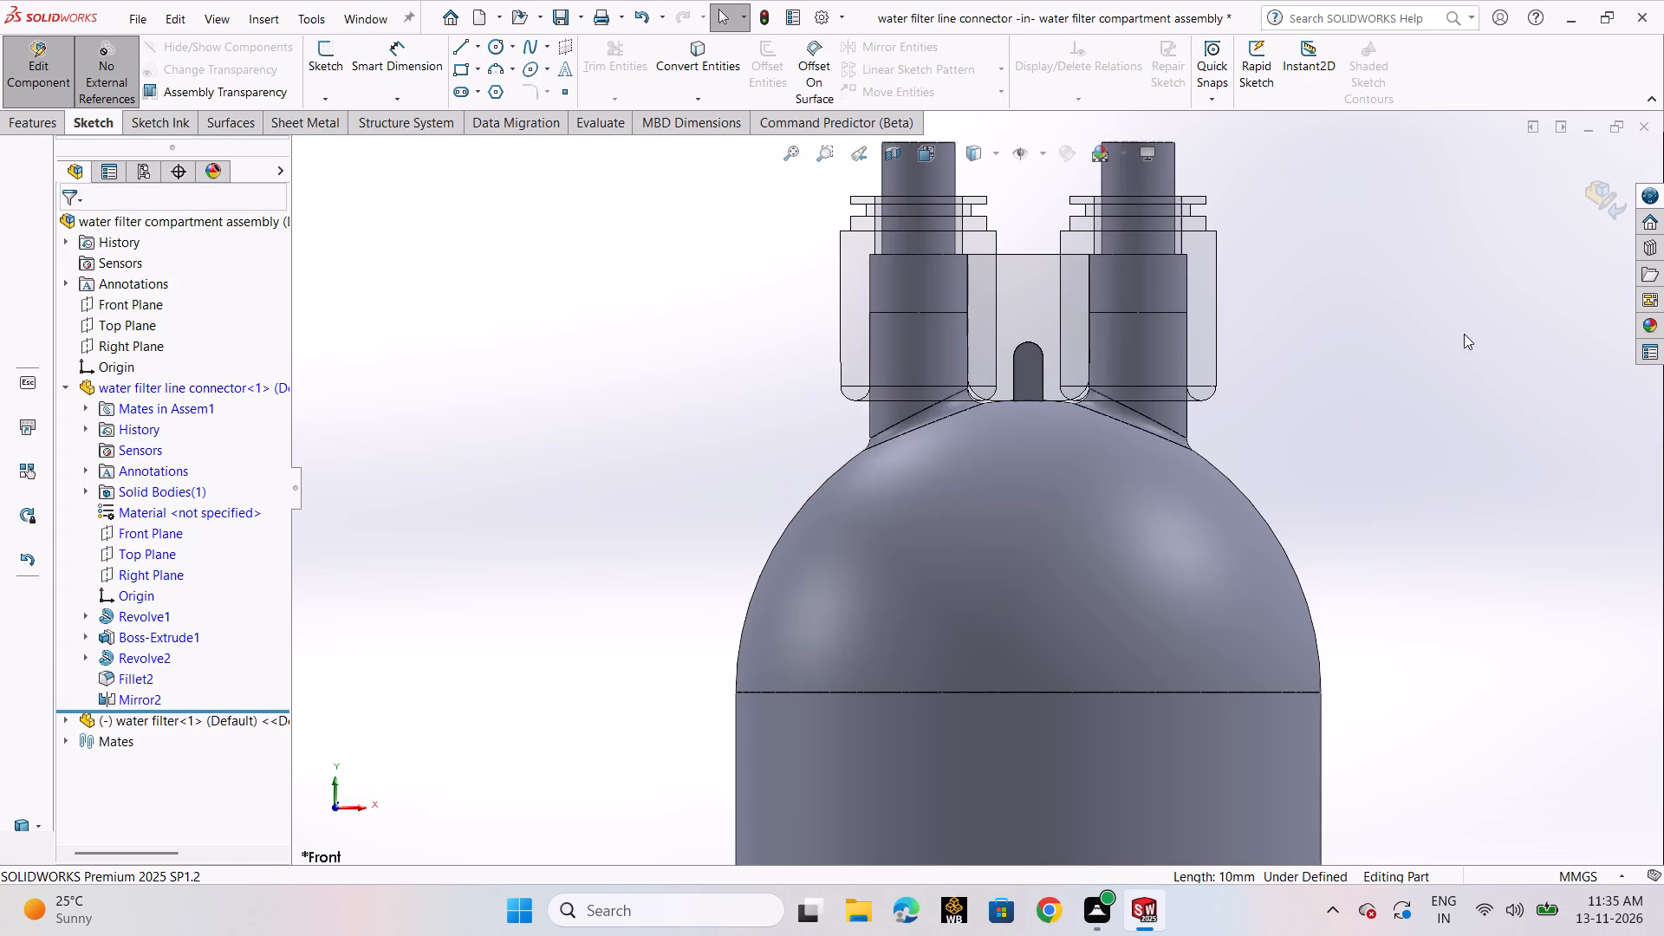
scroll(1422, 354, "up", 2)
middle_click_drag(1402, 354, 1386, 435)
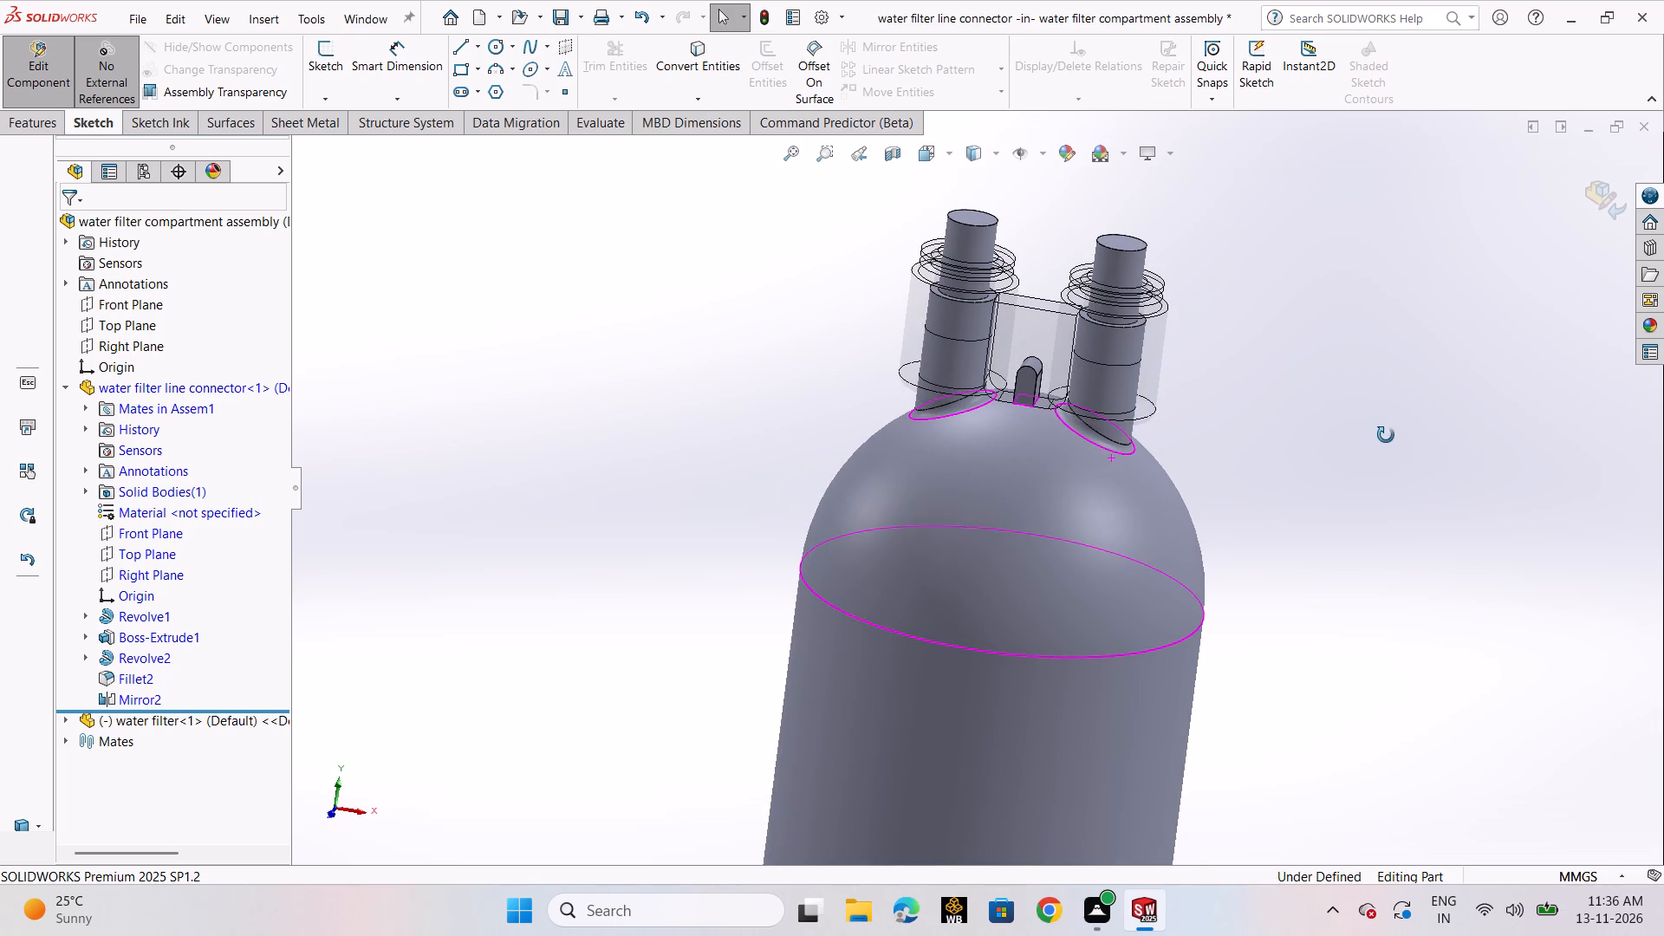
middle_click_drag(1386, 435, 1386, 434)
left_click(1598, 203)
Move the transparent water filter up along the connector's stems, clear of the tab.
scroll(1186, 339, "down", 3)
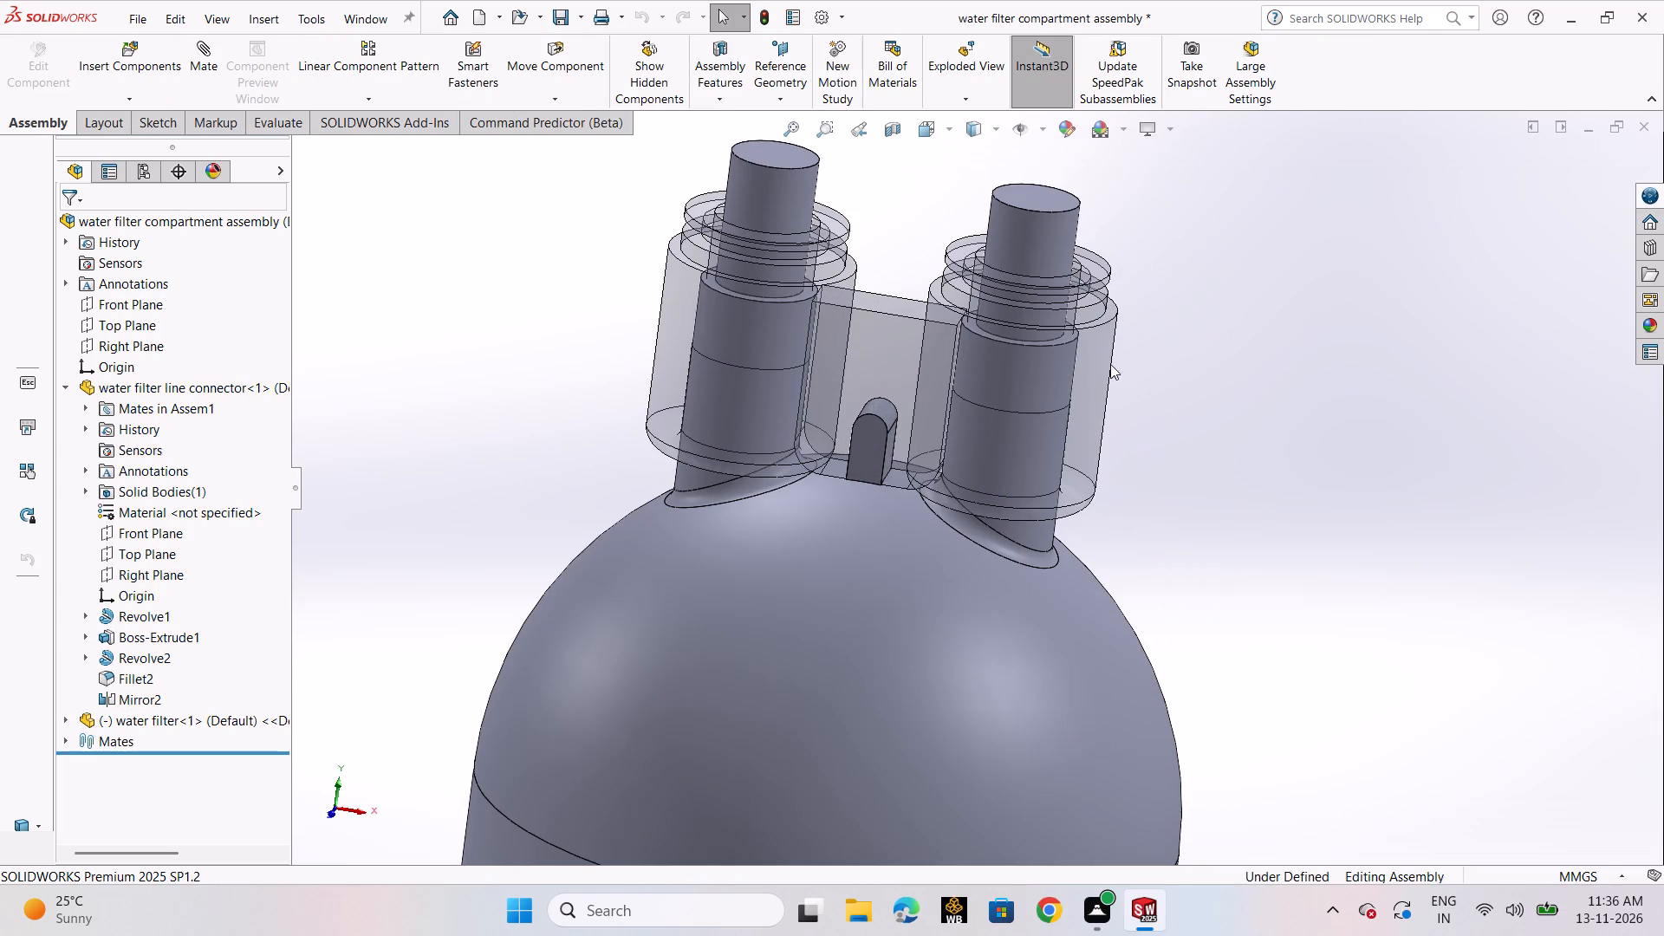
left_click_drag(1095, 362, 1095, 292)
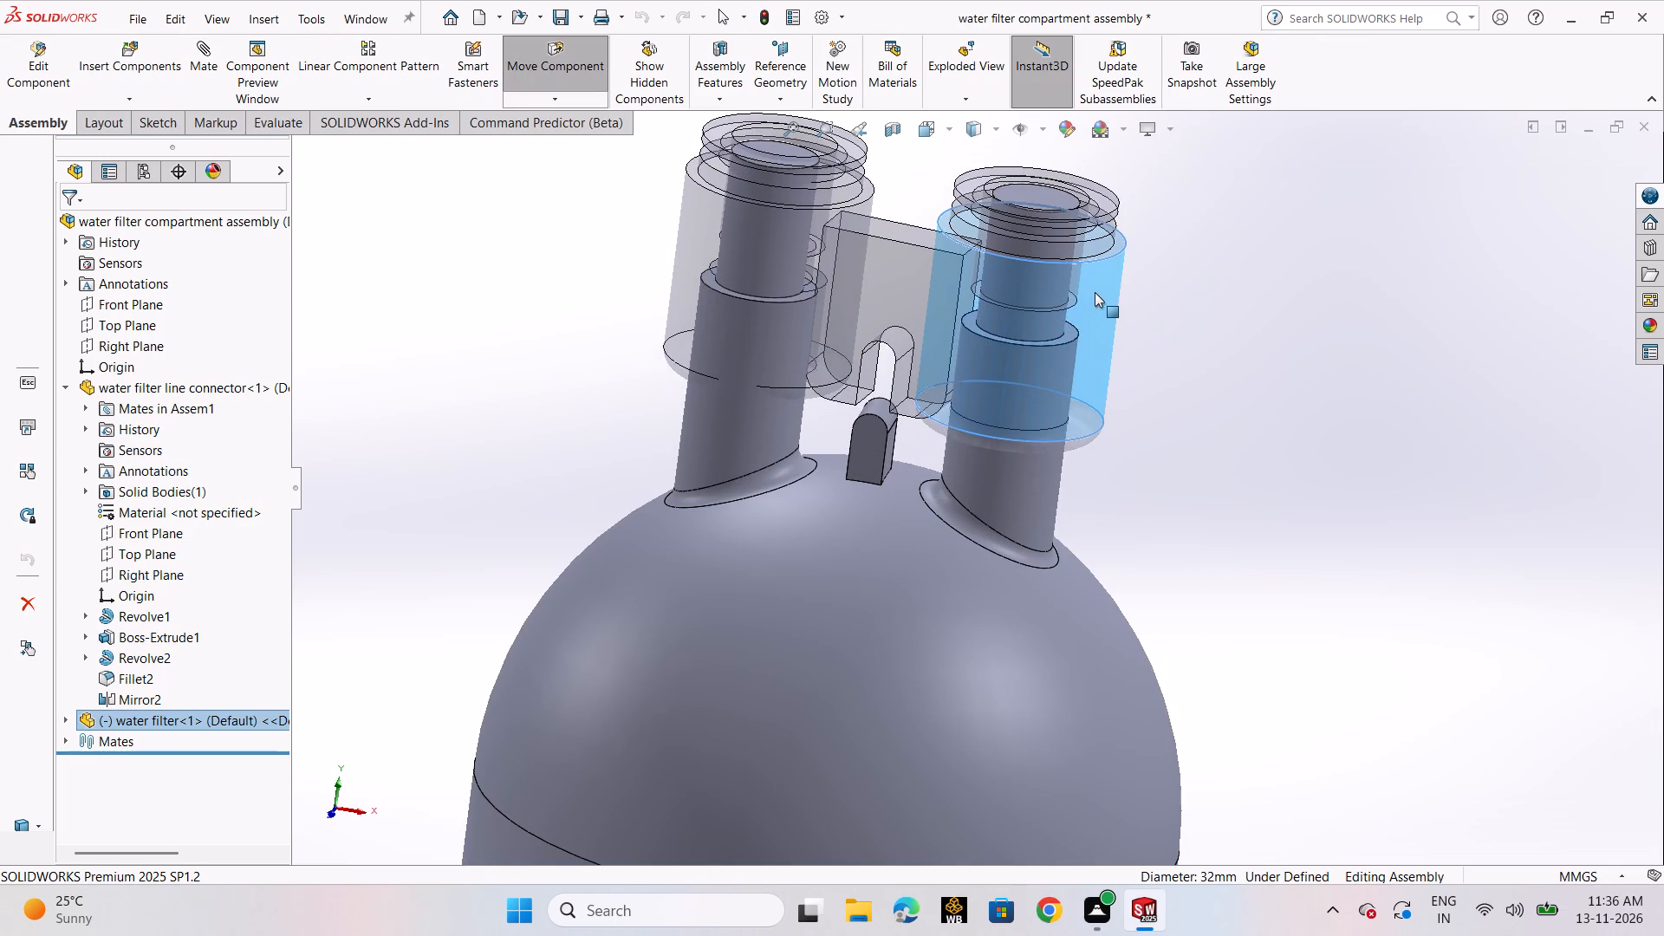
left_click_drag(1095, 292, 1095, 279)
scroll(1123, 376, "down", 2)
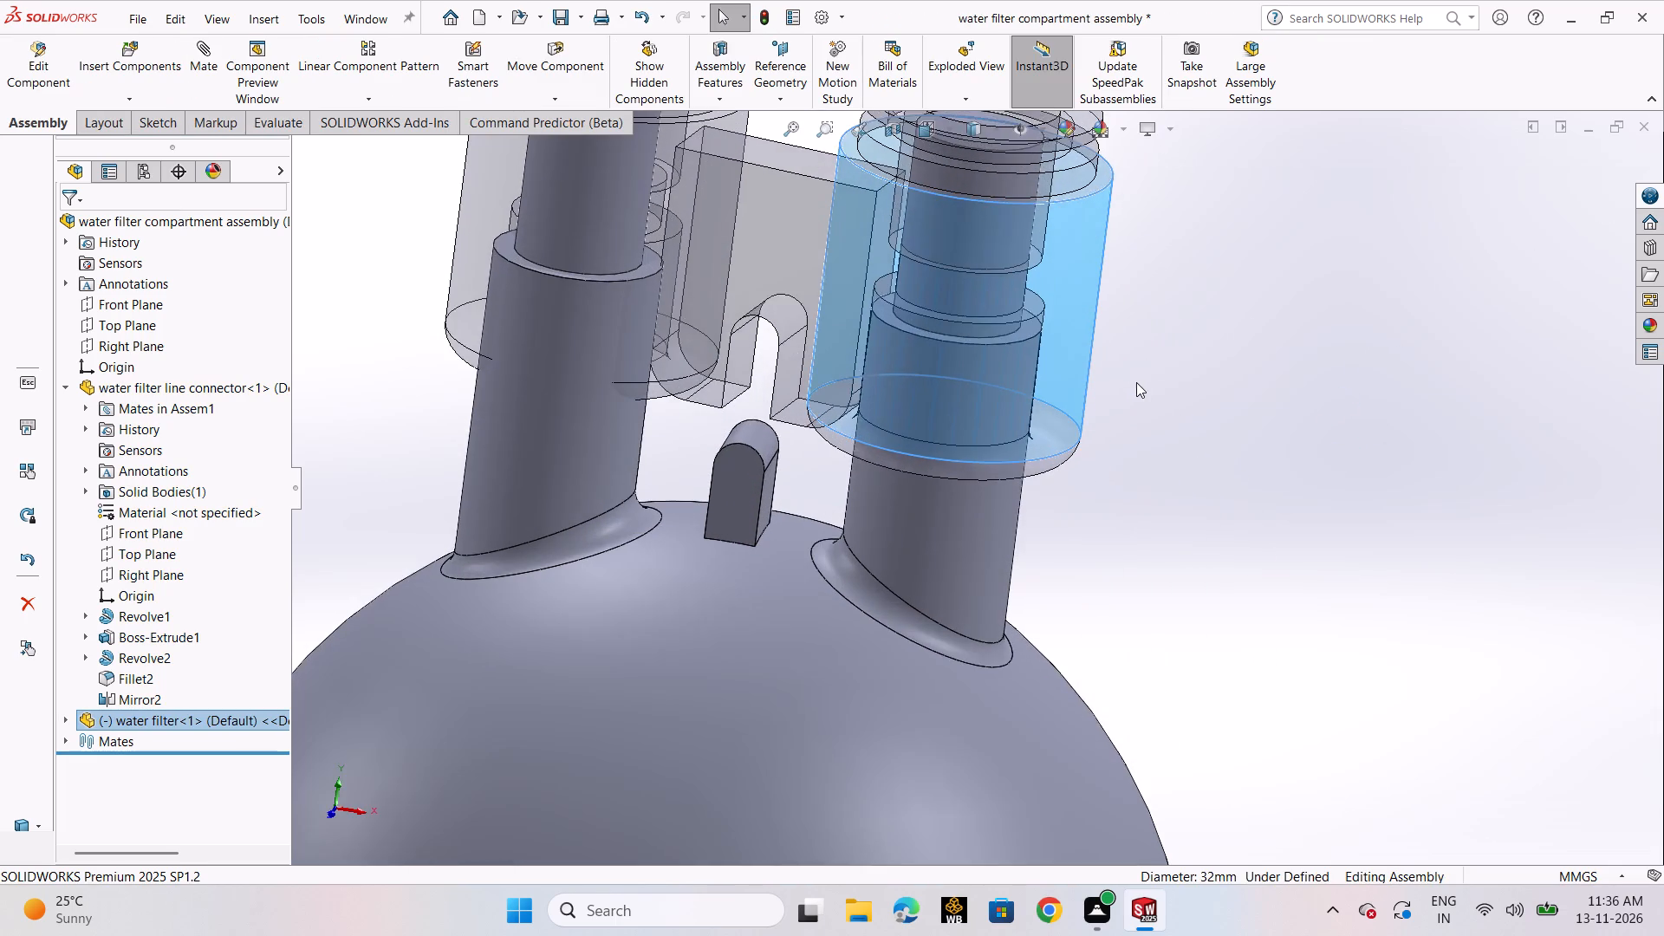
scroll(1146, 419, "up", 3)
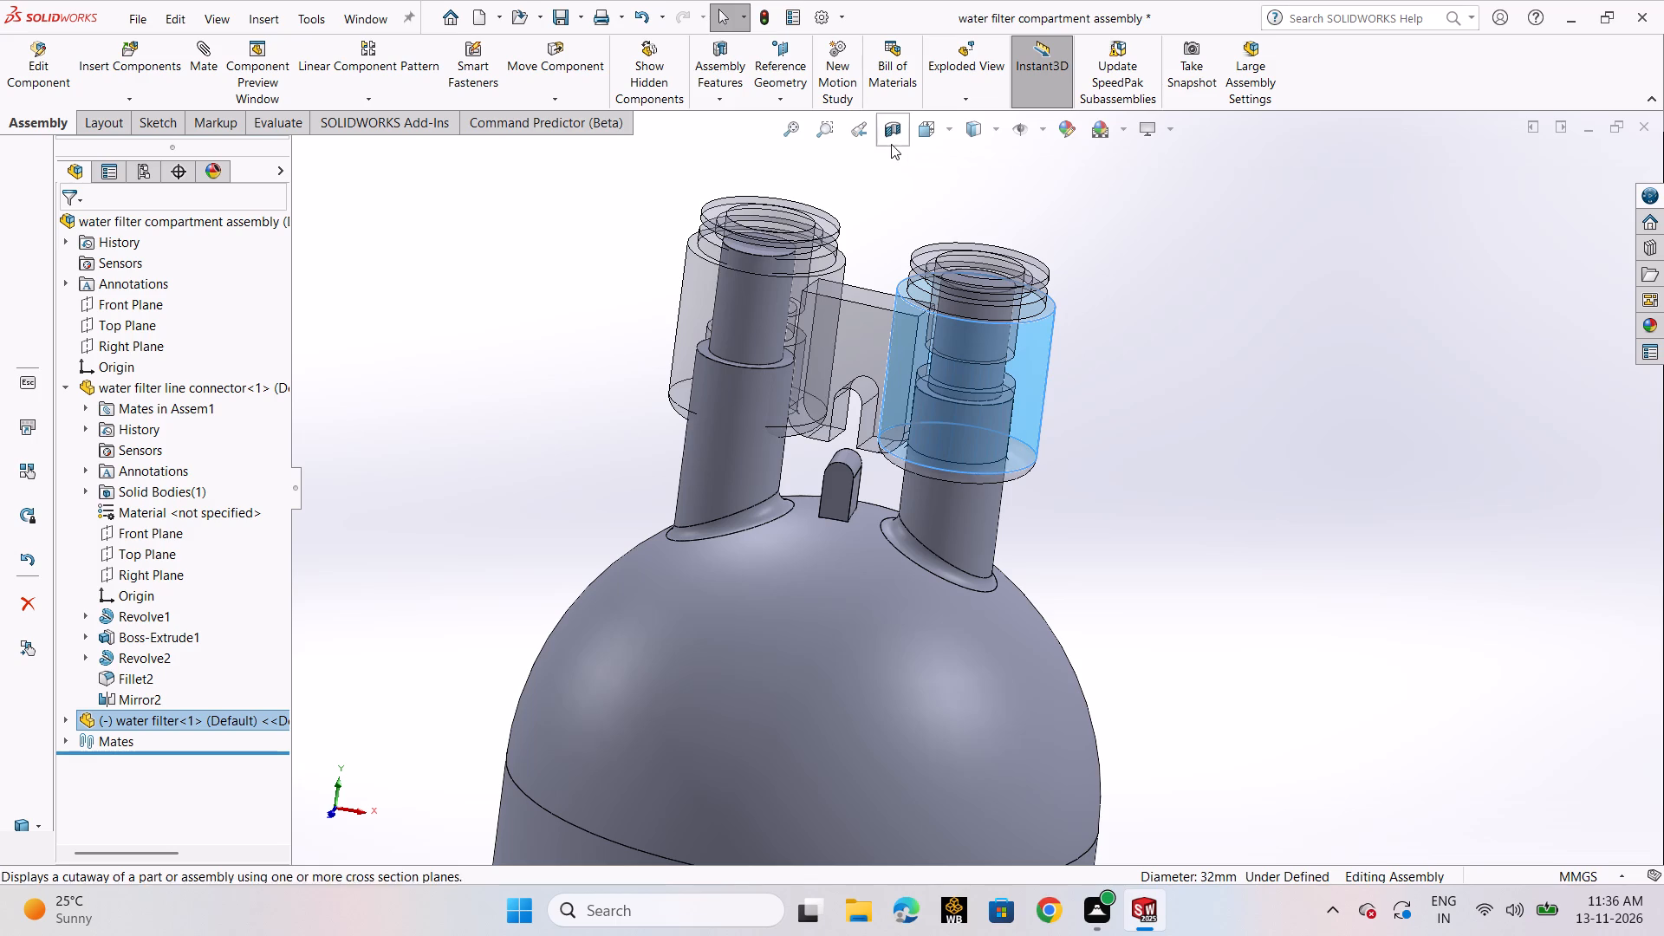
Preview a section of the assembly through the Front Plane to check the stem fit, and cancel it.
left_click(891, 140)
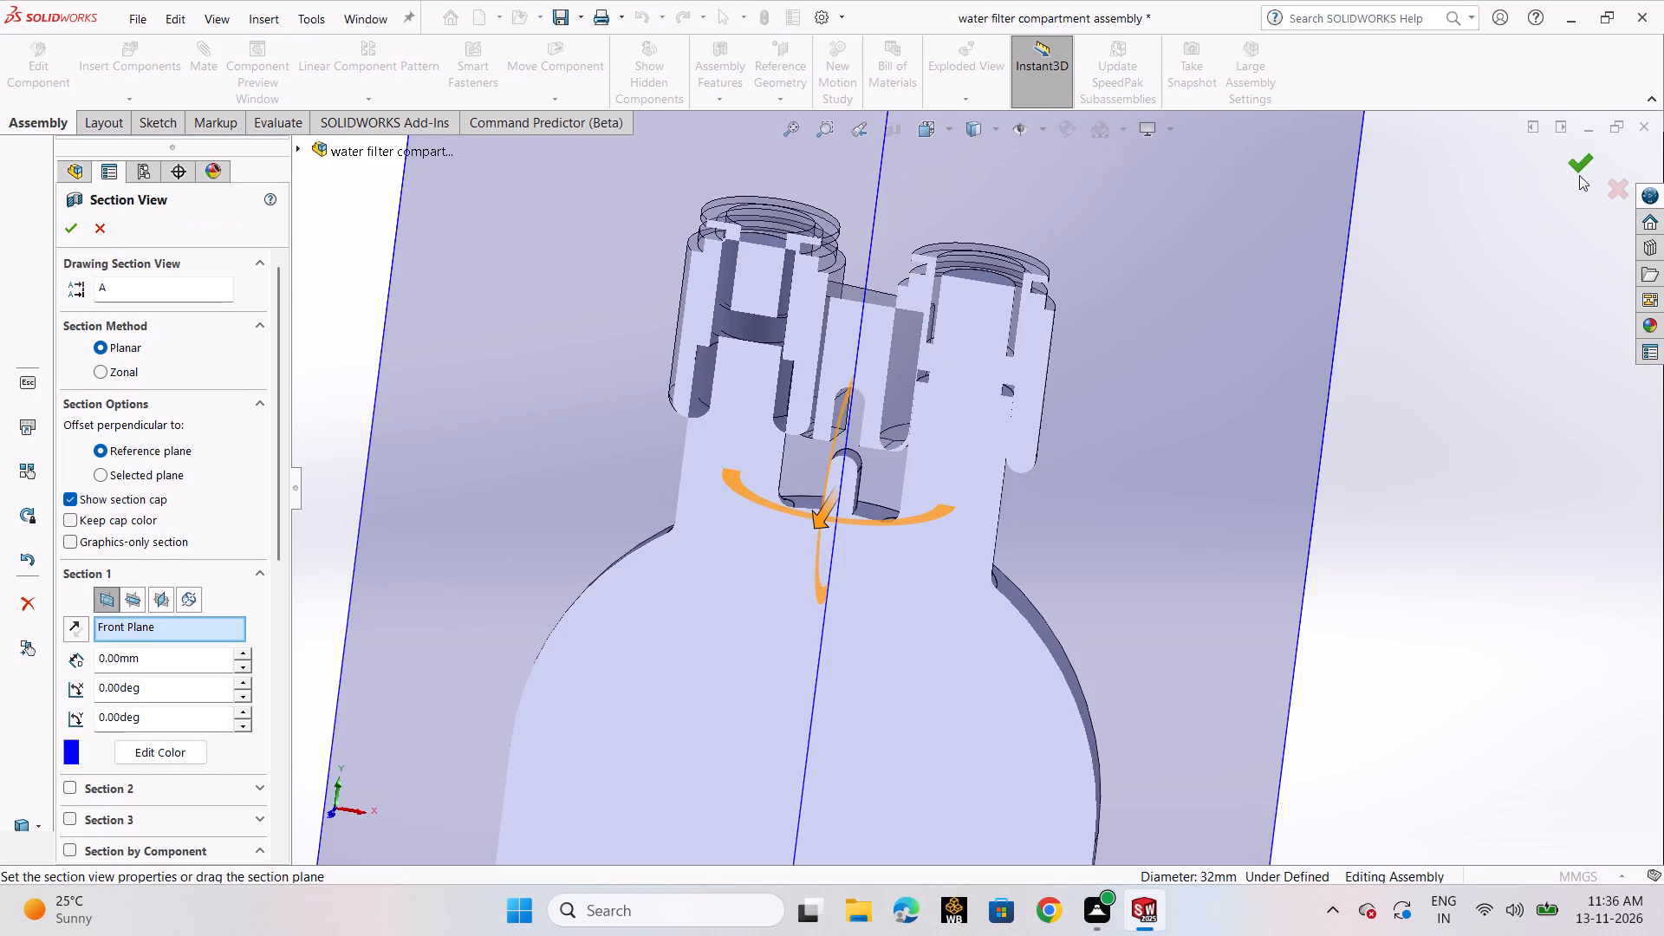
left_click(99, 228)
Move the water filter further up the stems so both stem shoulders are exposed.
scroll(1125, 403, "down", 1)
scroll(1116, 400, "up", 2)
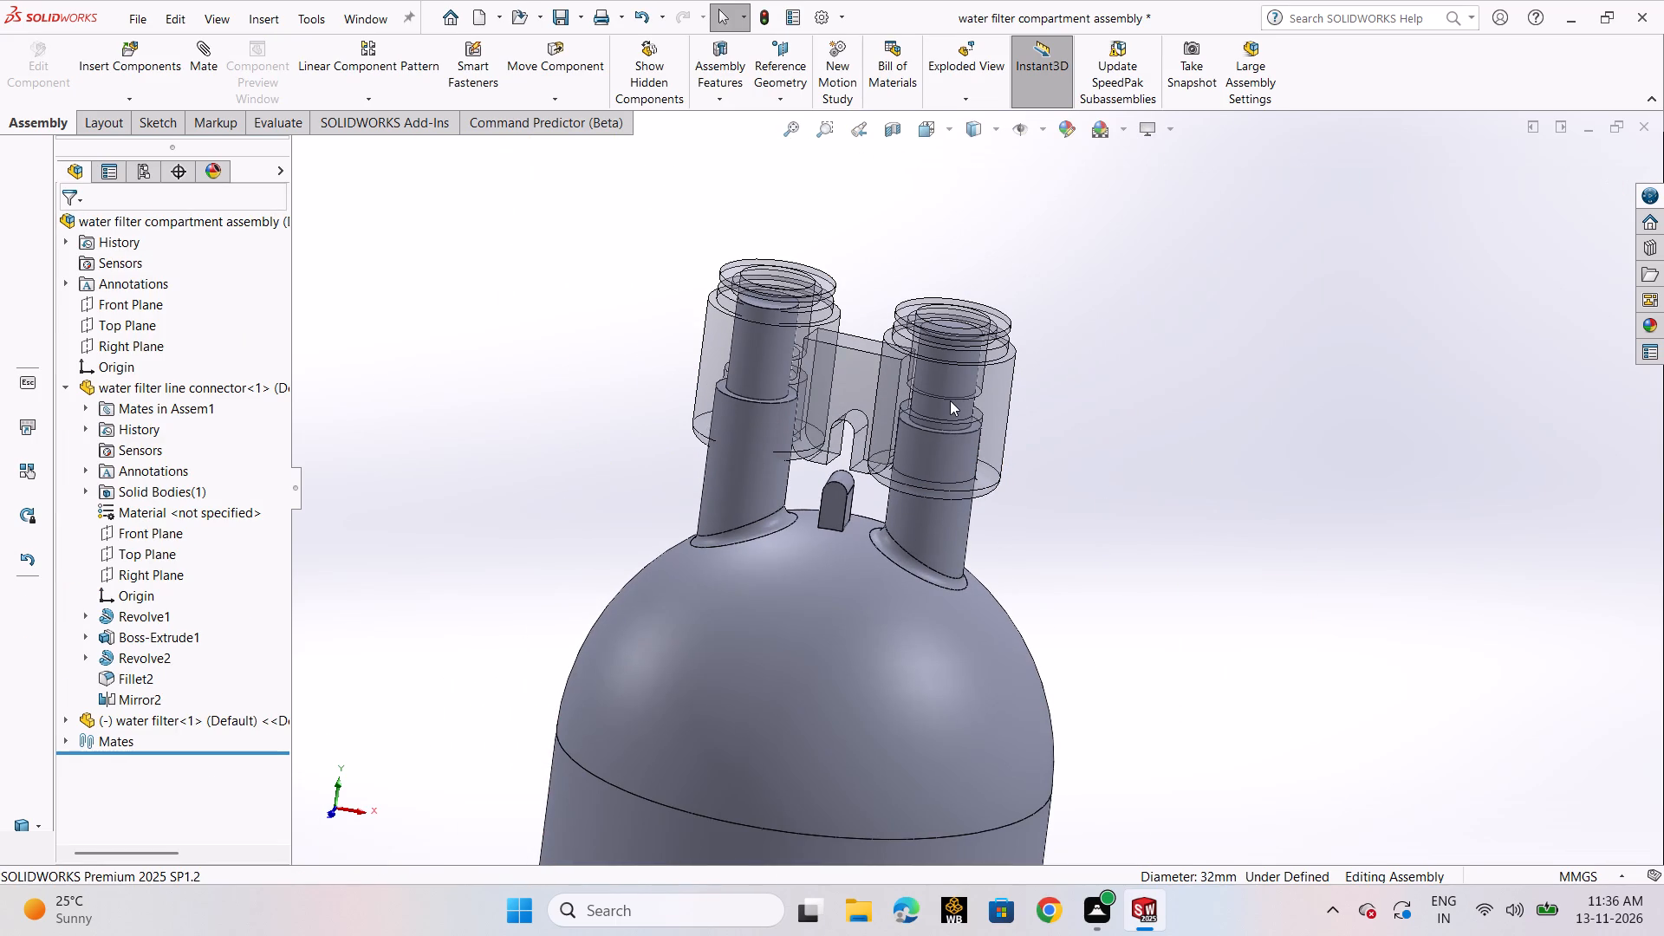
left_click_drag(986, 406, 993, 303)
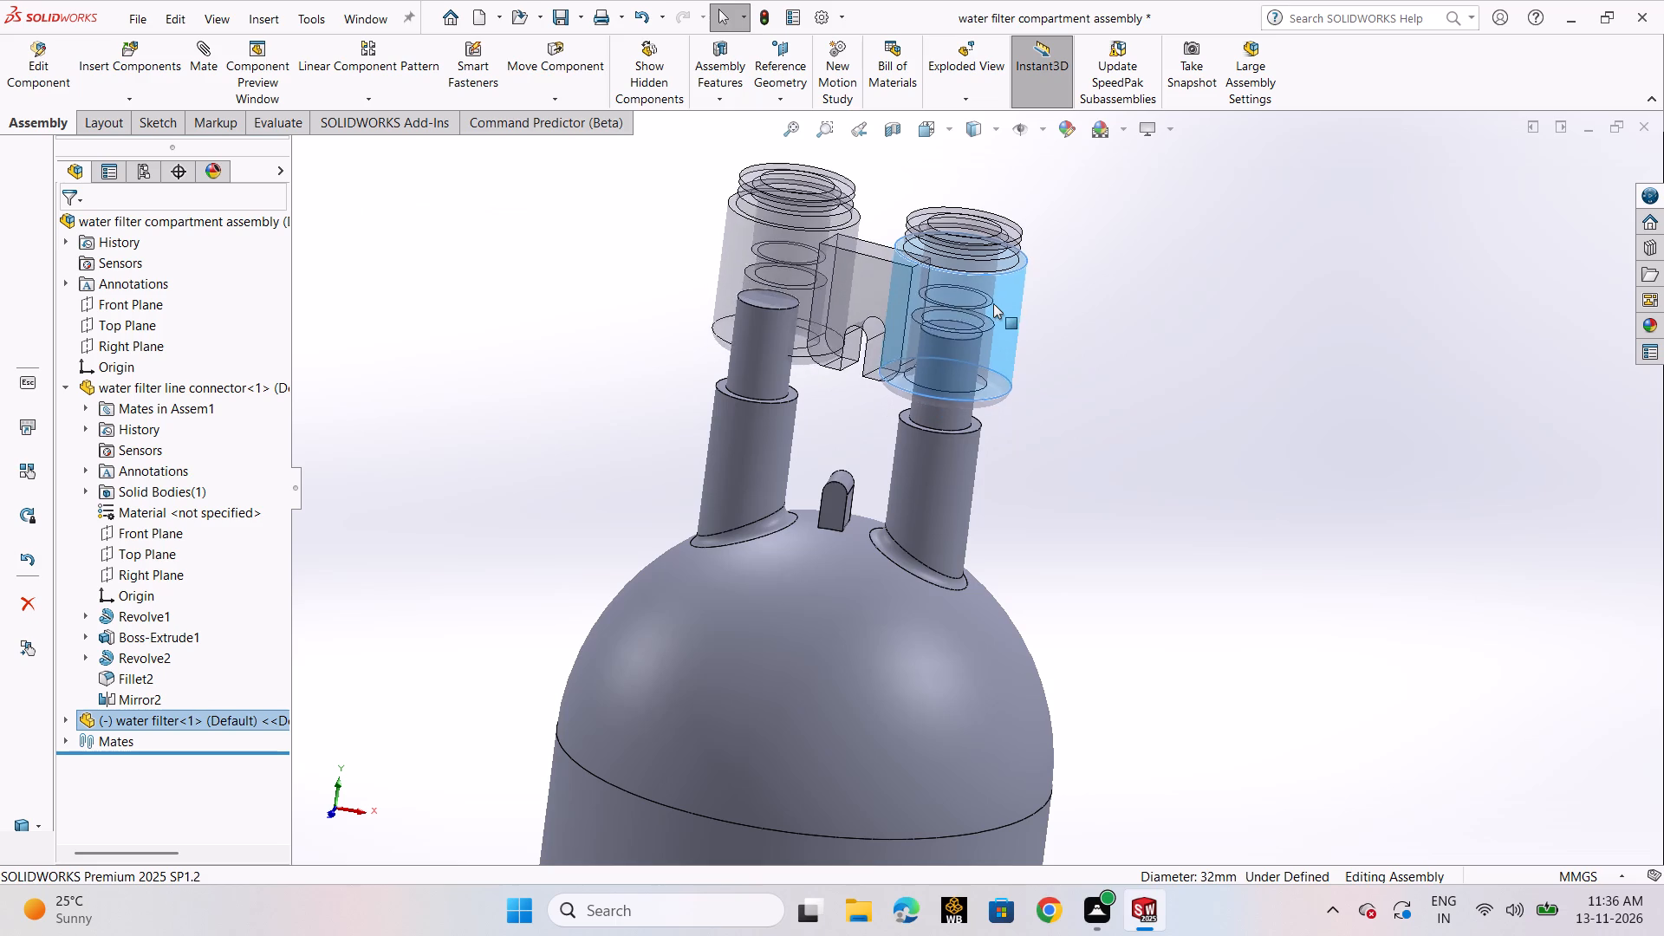
left_click_drag(993, 303, 995, 272)
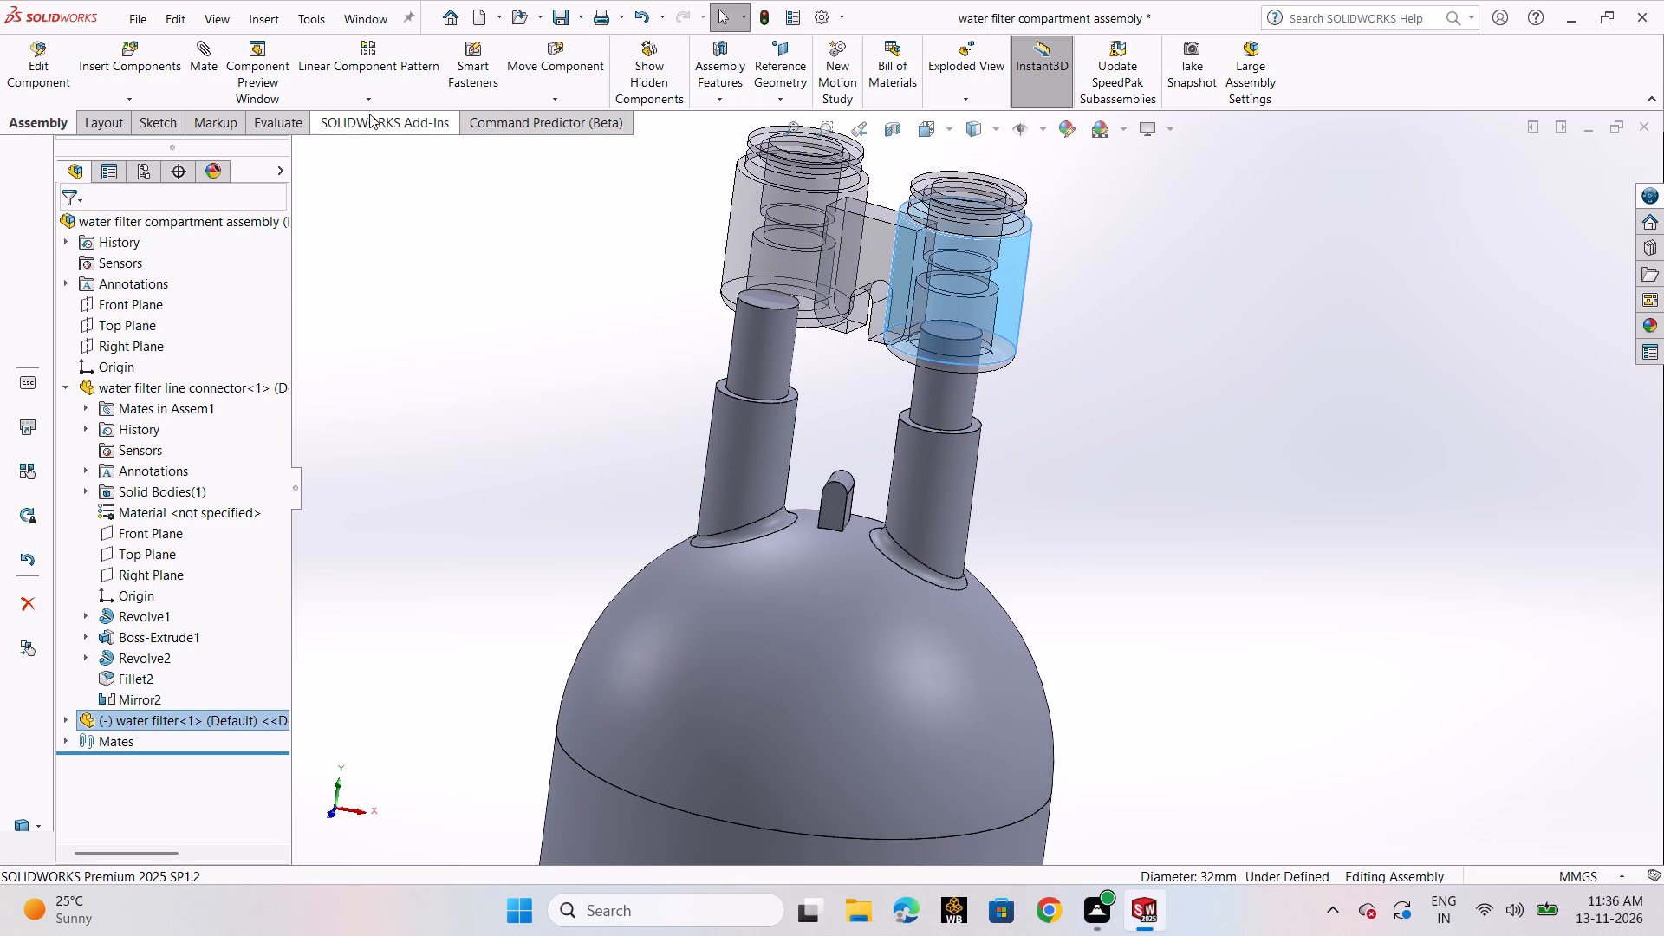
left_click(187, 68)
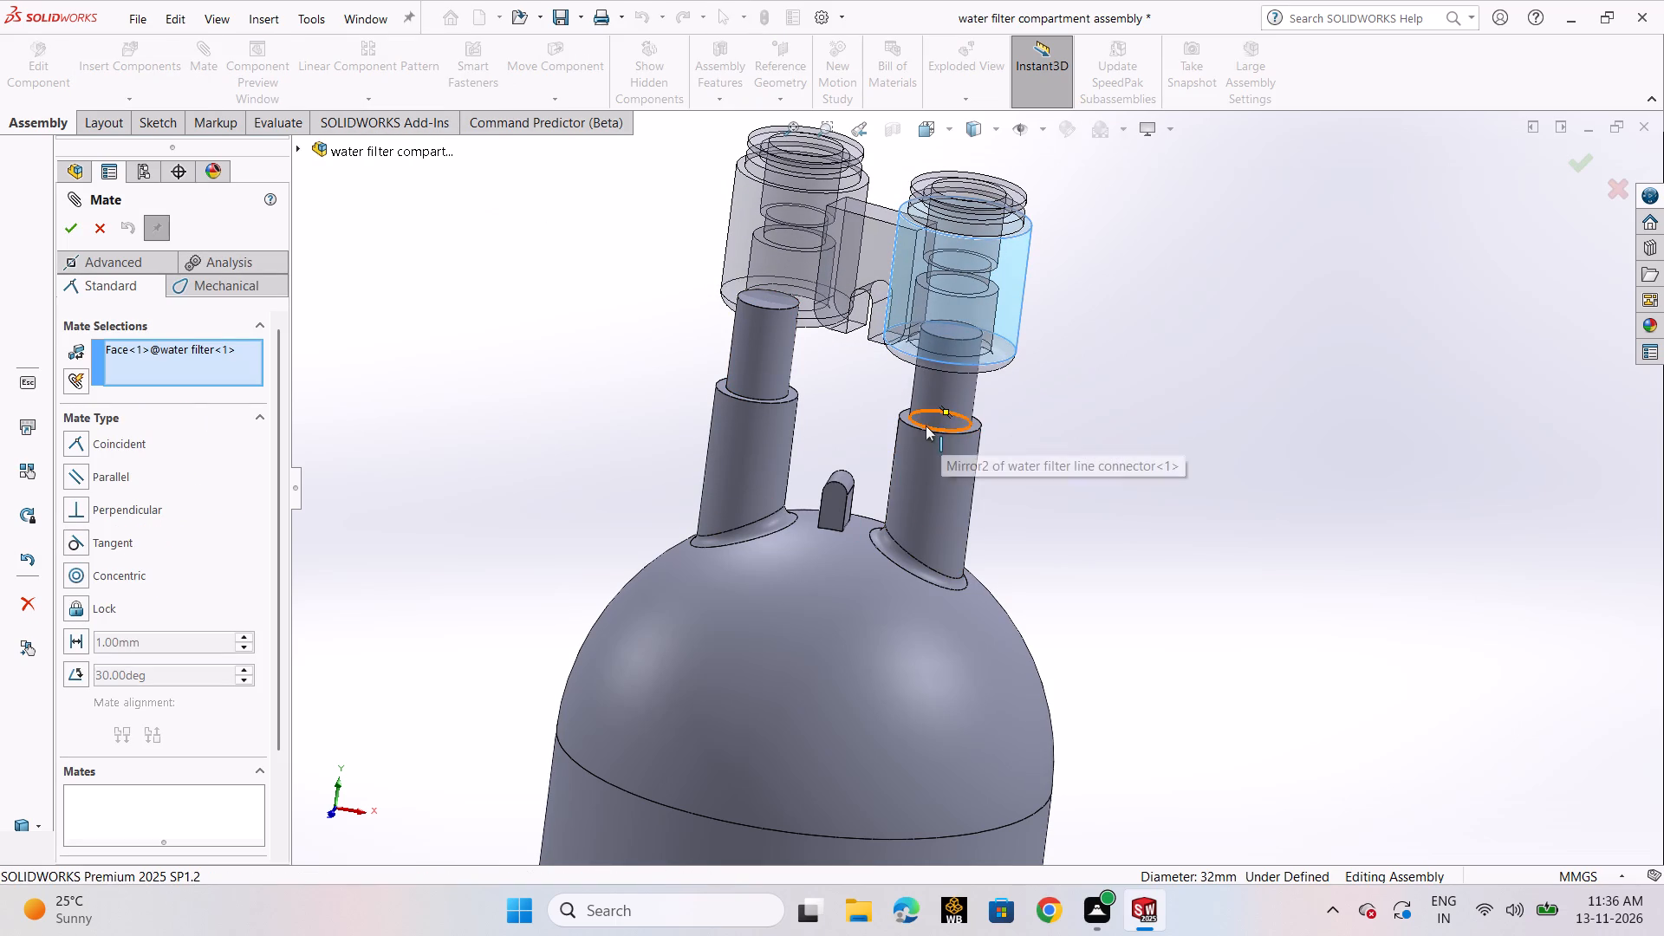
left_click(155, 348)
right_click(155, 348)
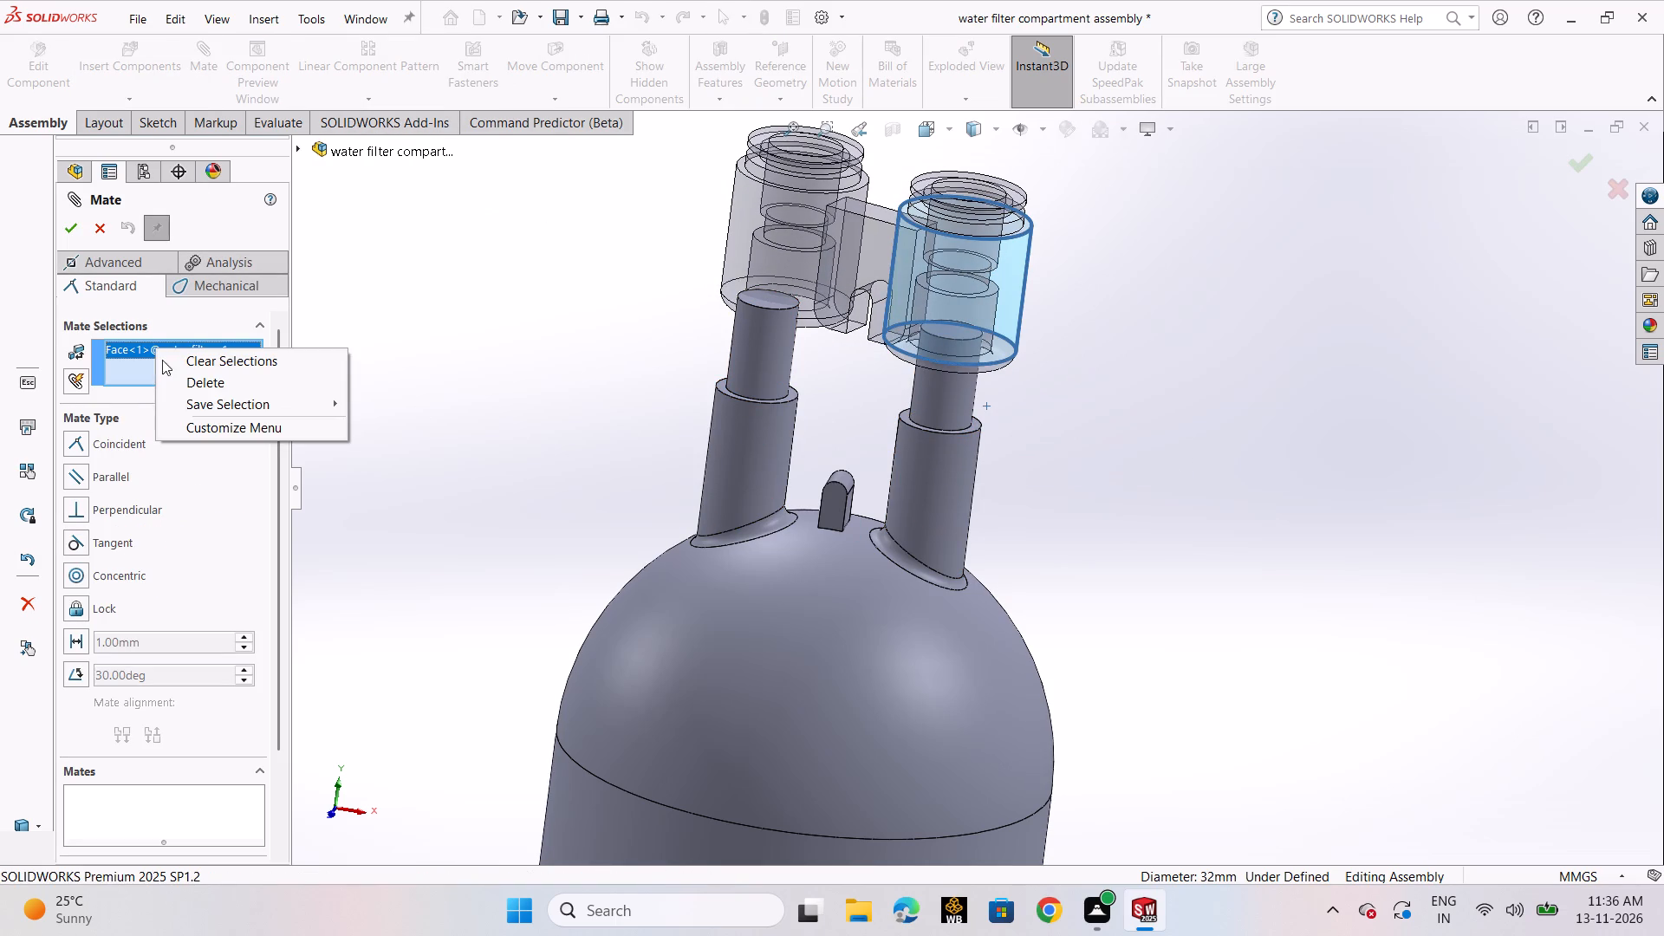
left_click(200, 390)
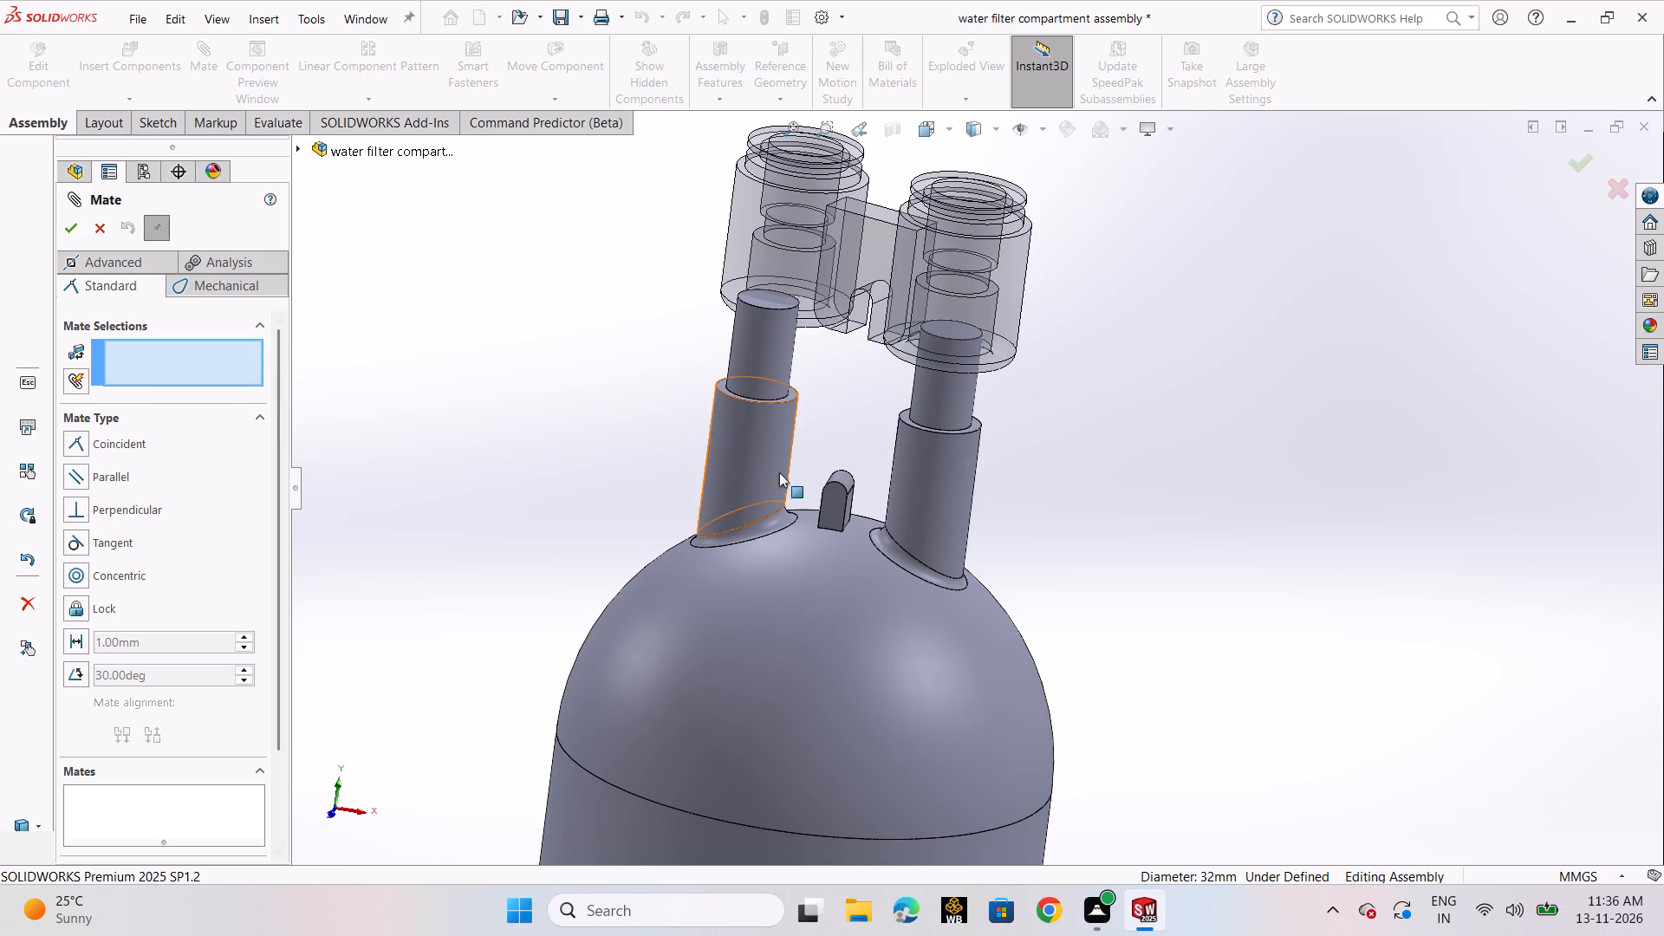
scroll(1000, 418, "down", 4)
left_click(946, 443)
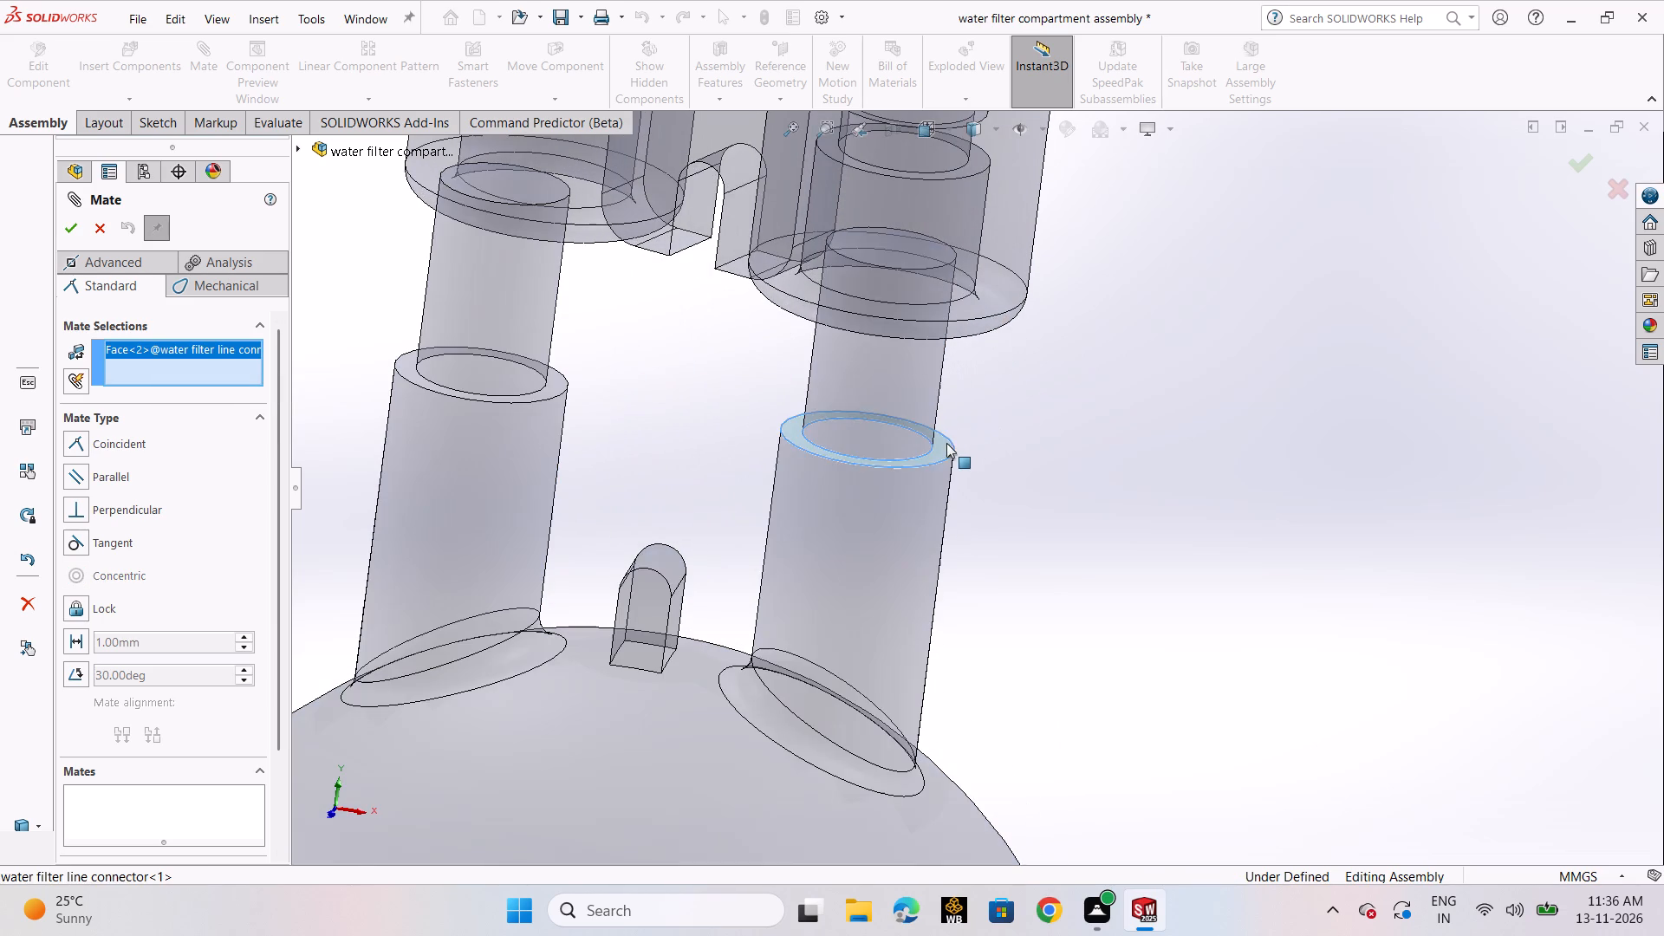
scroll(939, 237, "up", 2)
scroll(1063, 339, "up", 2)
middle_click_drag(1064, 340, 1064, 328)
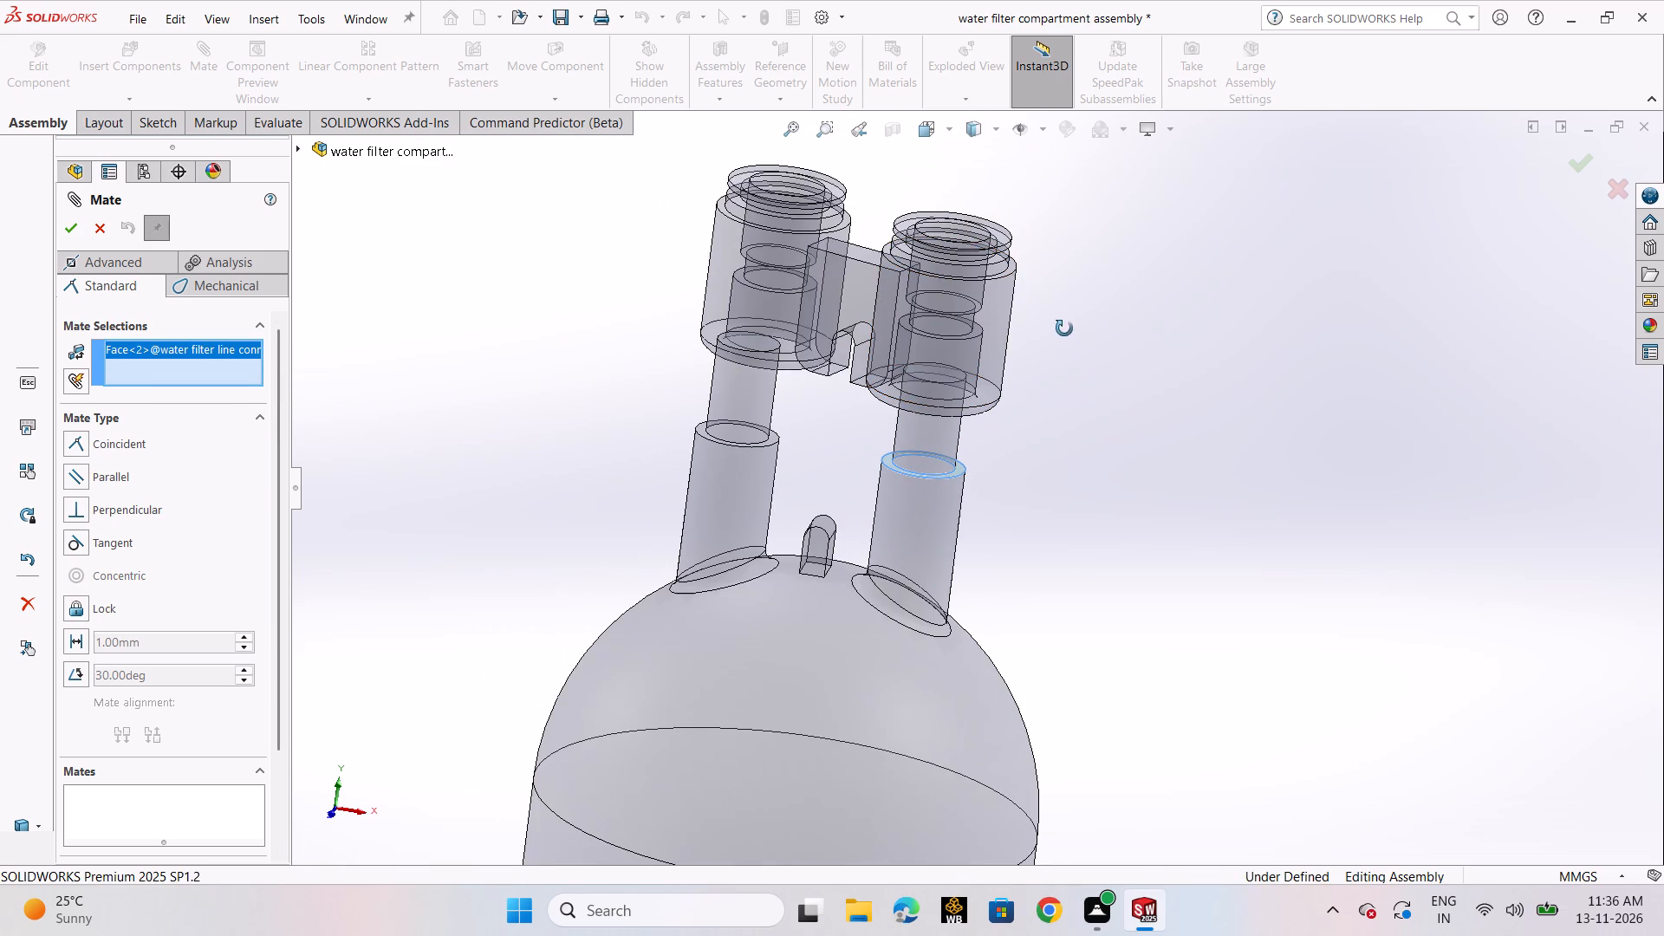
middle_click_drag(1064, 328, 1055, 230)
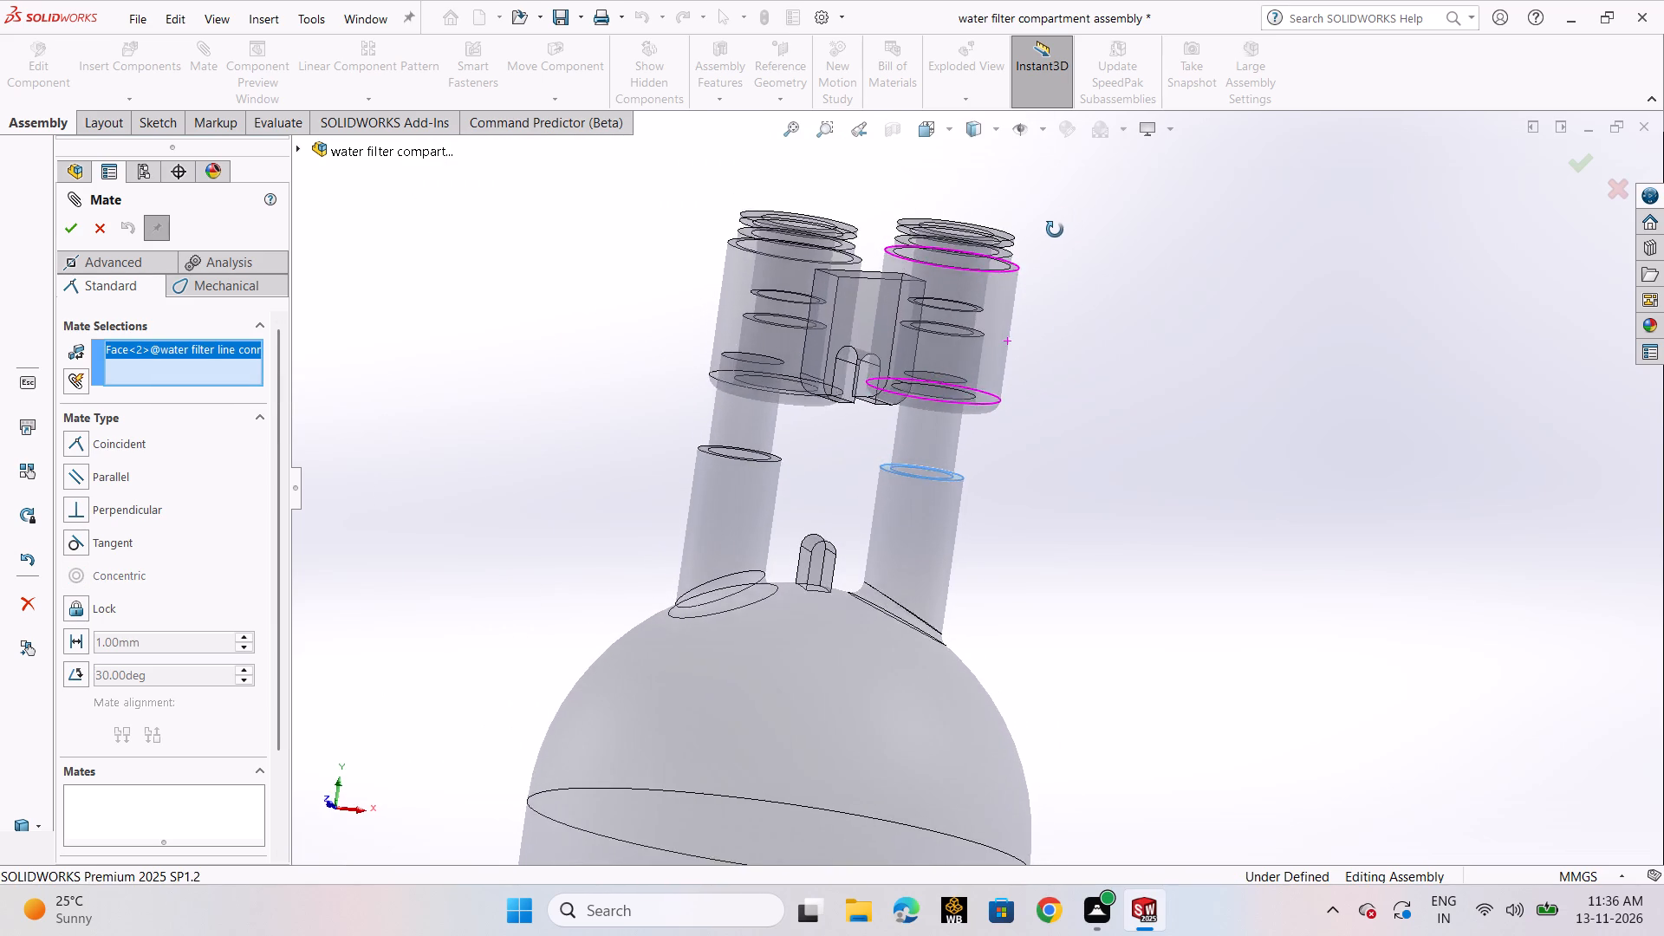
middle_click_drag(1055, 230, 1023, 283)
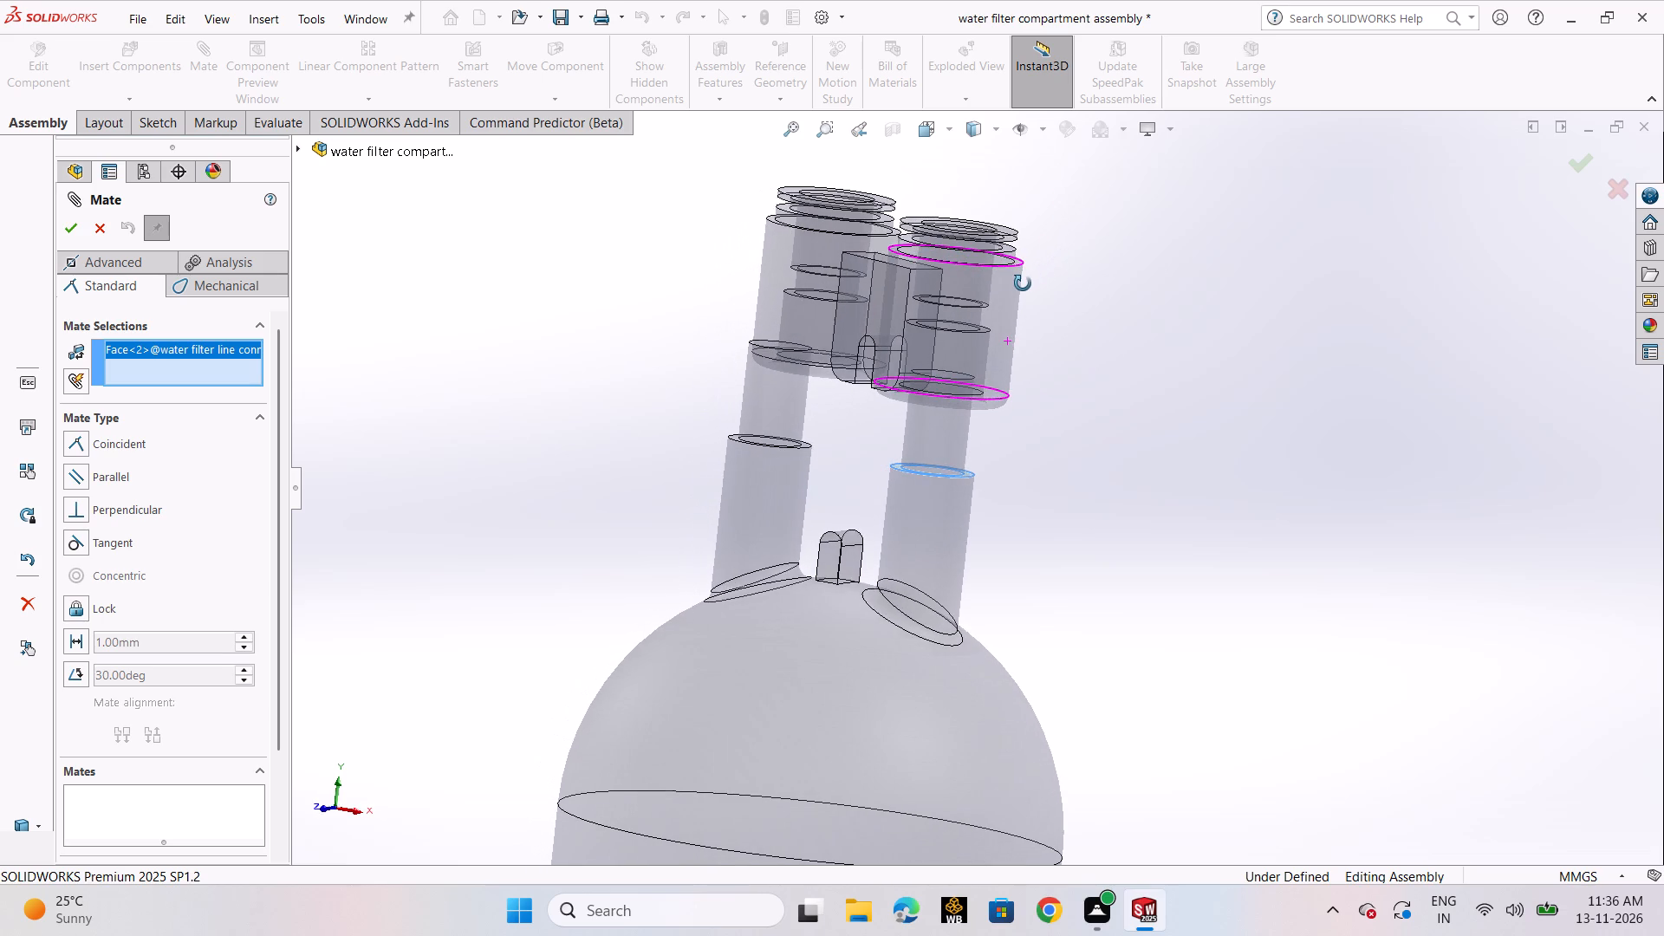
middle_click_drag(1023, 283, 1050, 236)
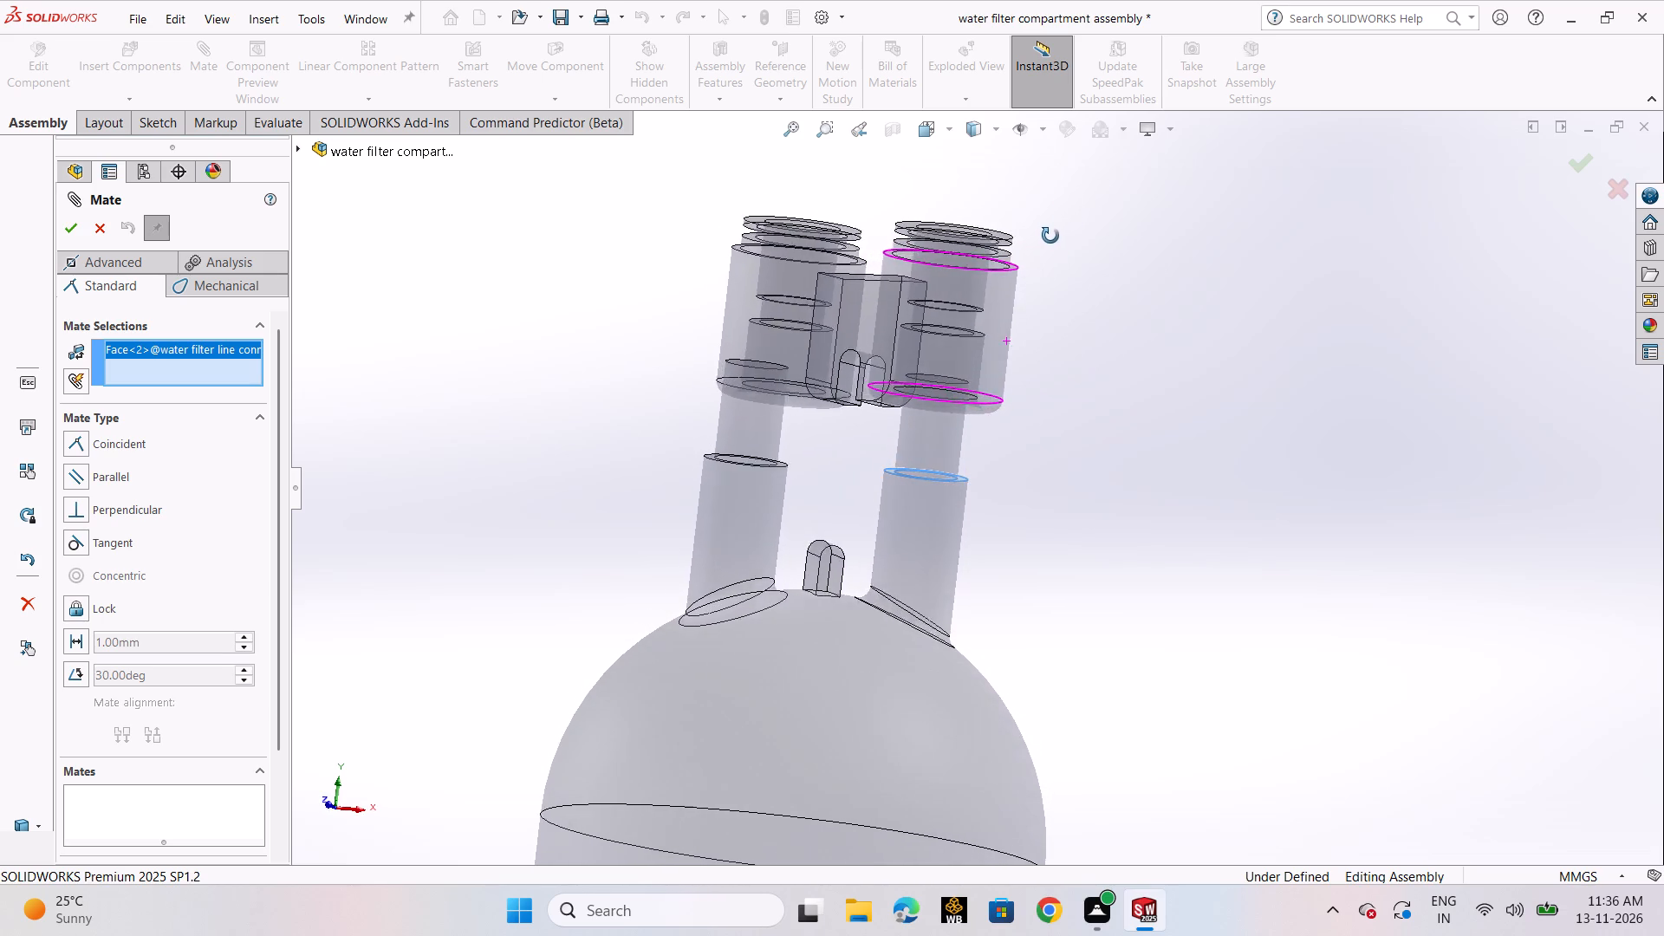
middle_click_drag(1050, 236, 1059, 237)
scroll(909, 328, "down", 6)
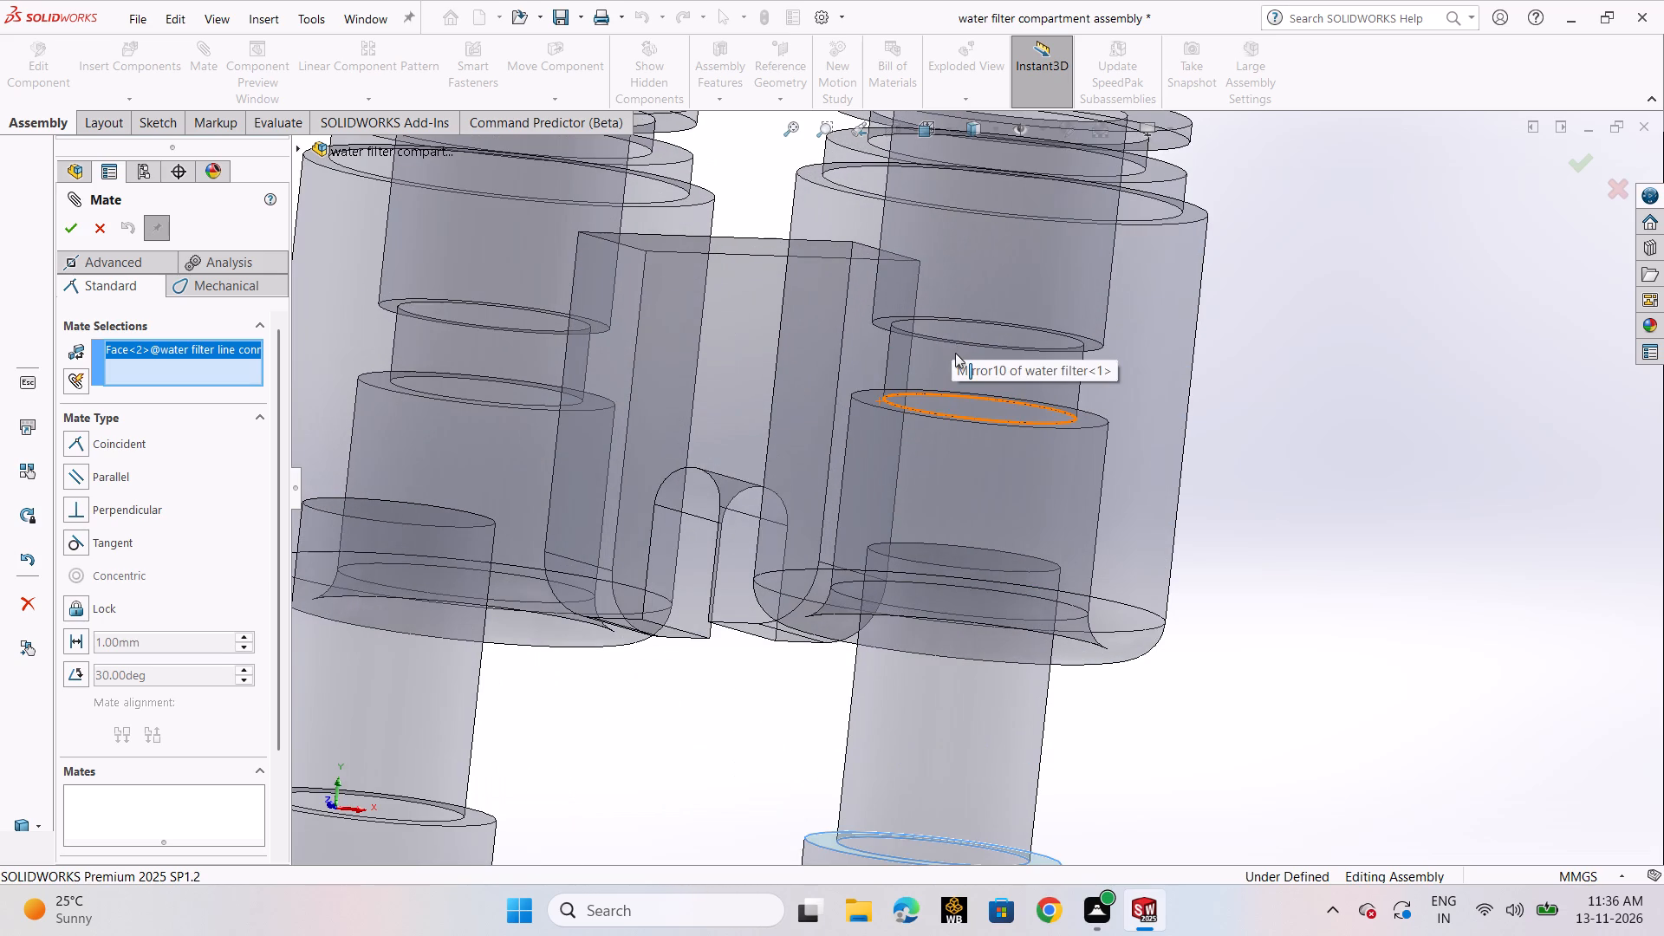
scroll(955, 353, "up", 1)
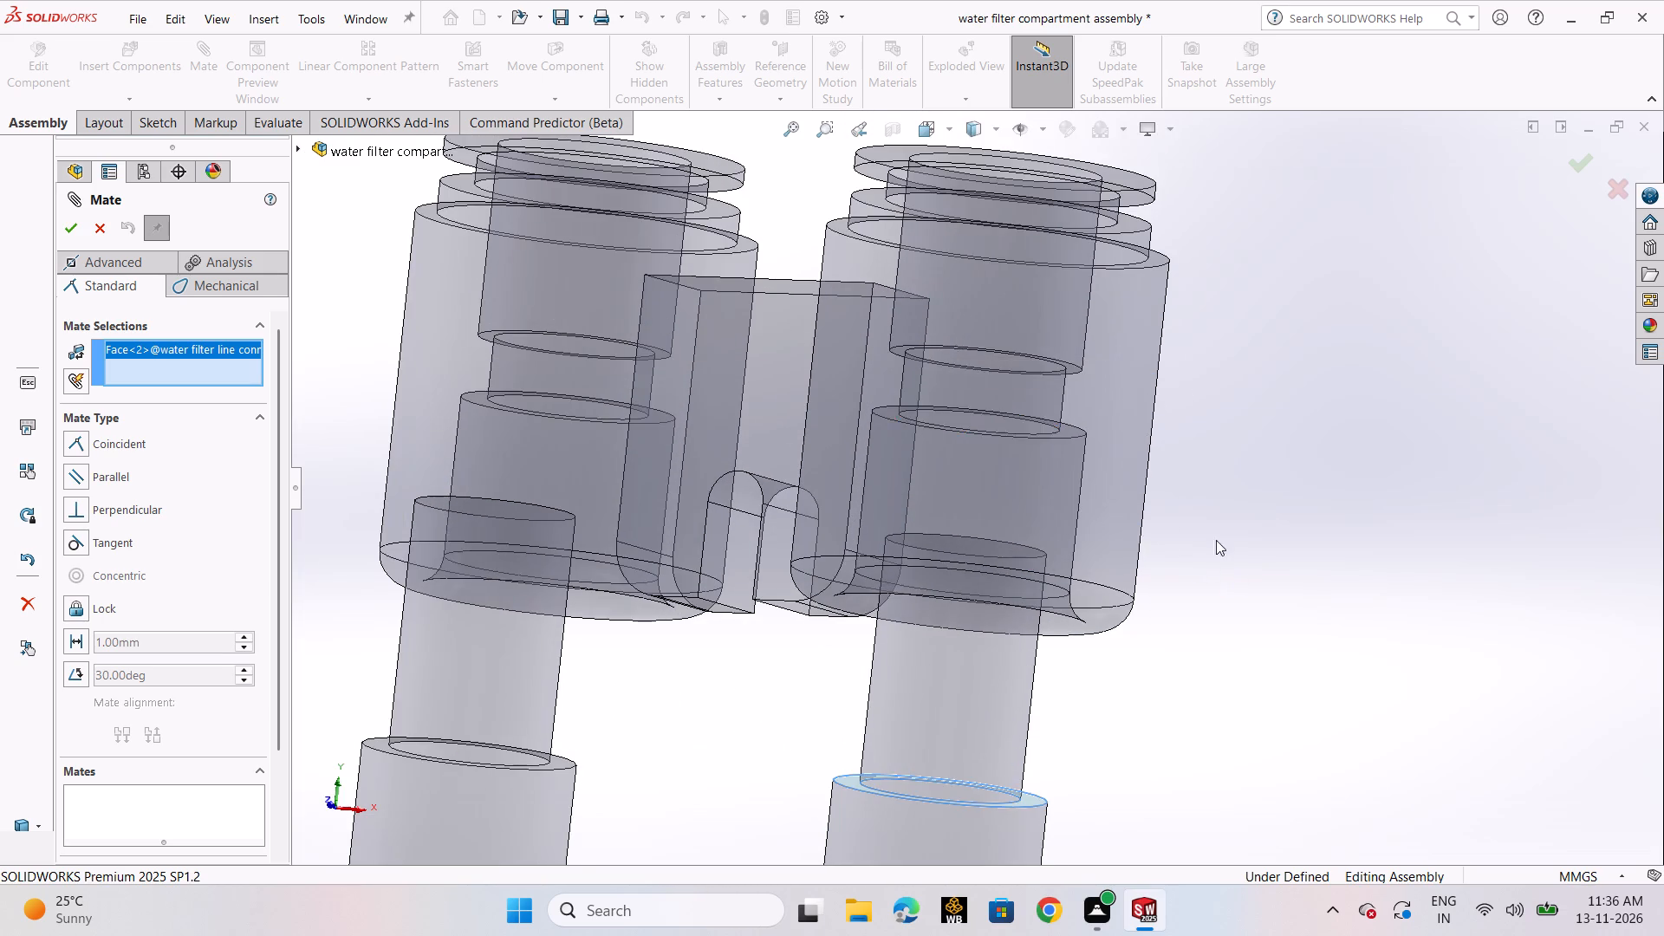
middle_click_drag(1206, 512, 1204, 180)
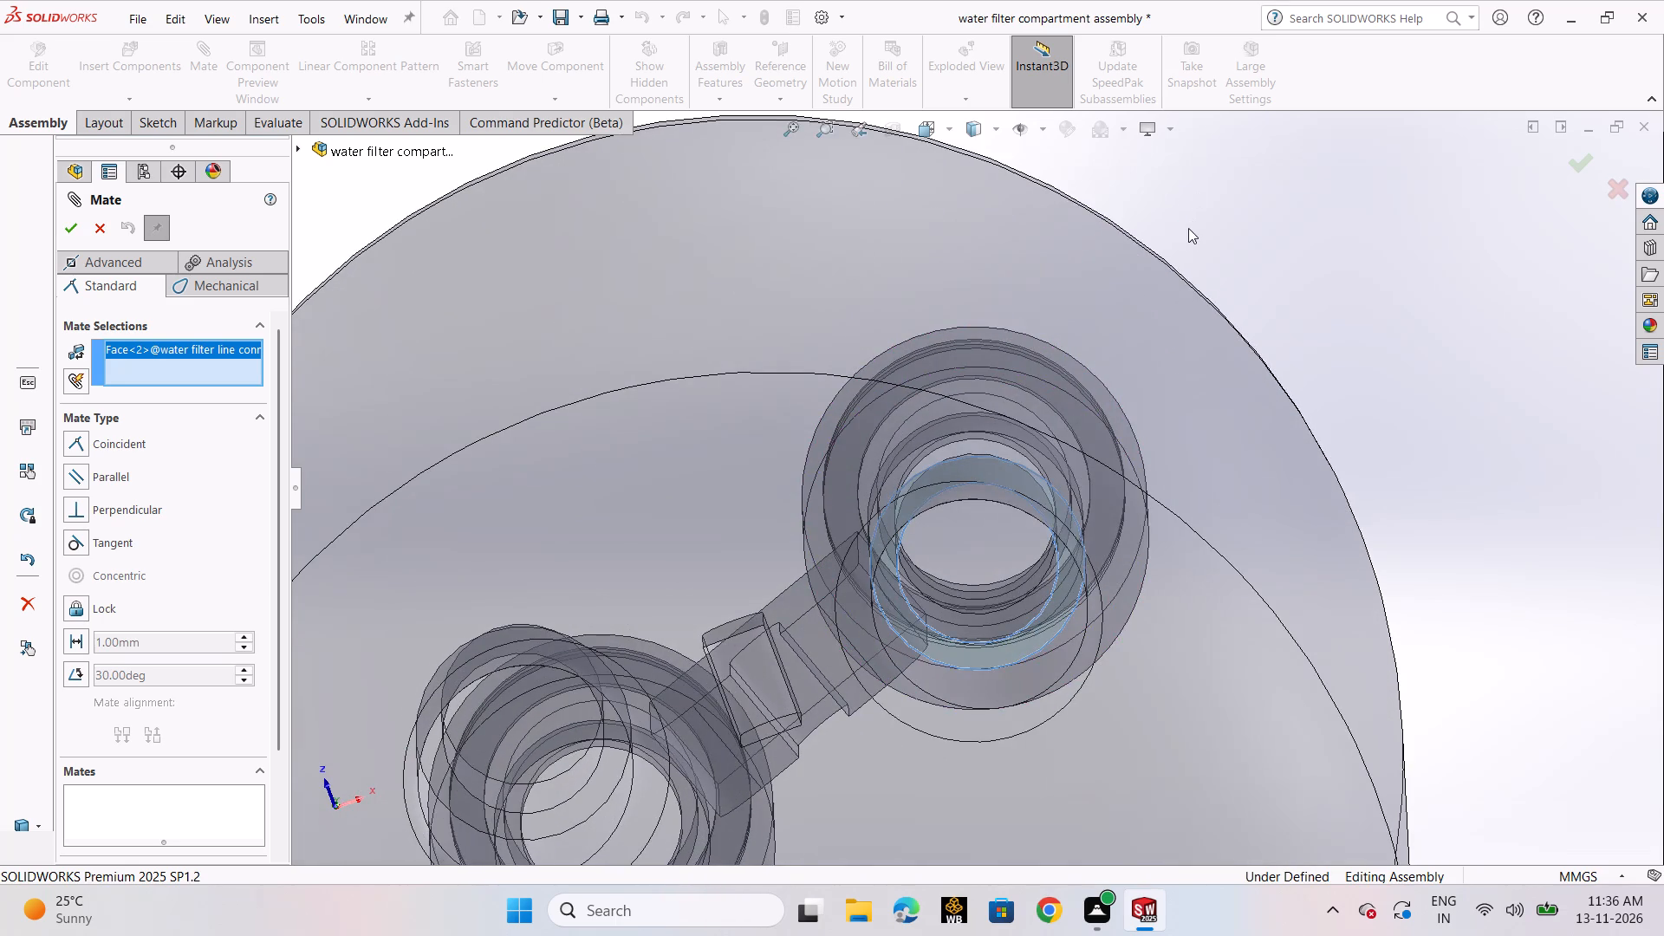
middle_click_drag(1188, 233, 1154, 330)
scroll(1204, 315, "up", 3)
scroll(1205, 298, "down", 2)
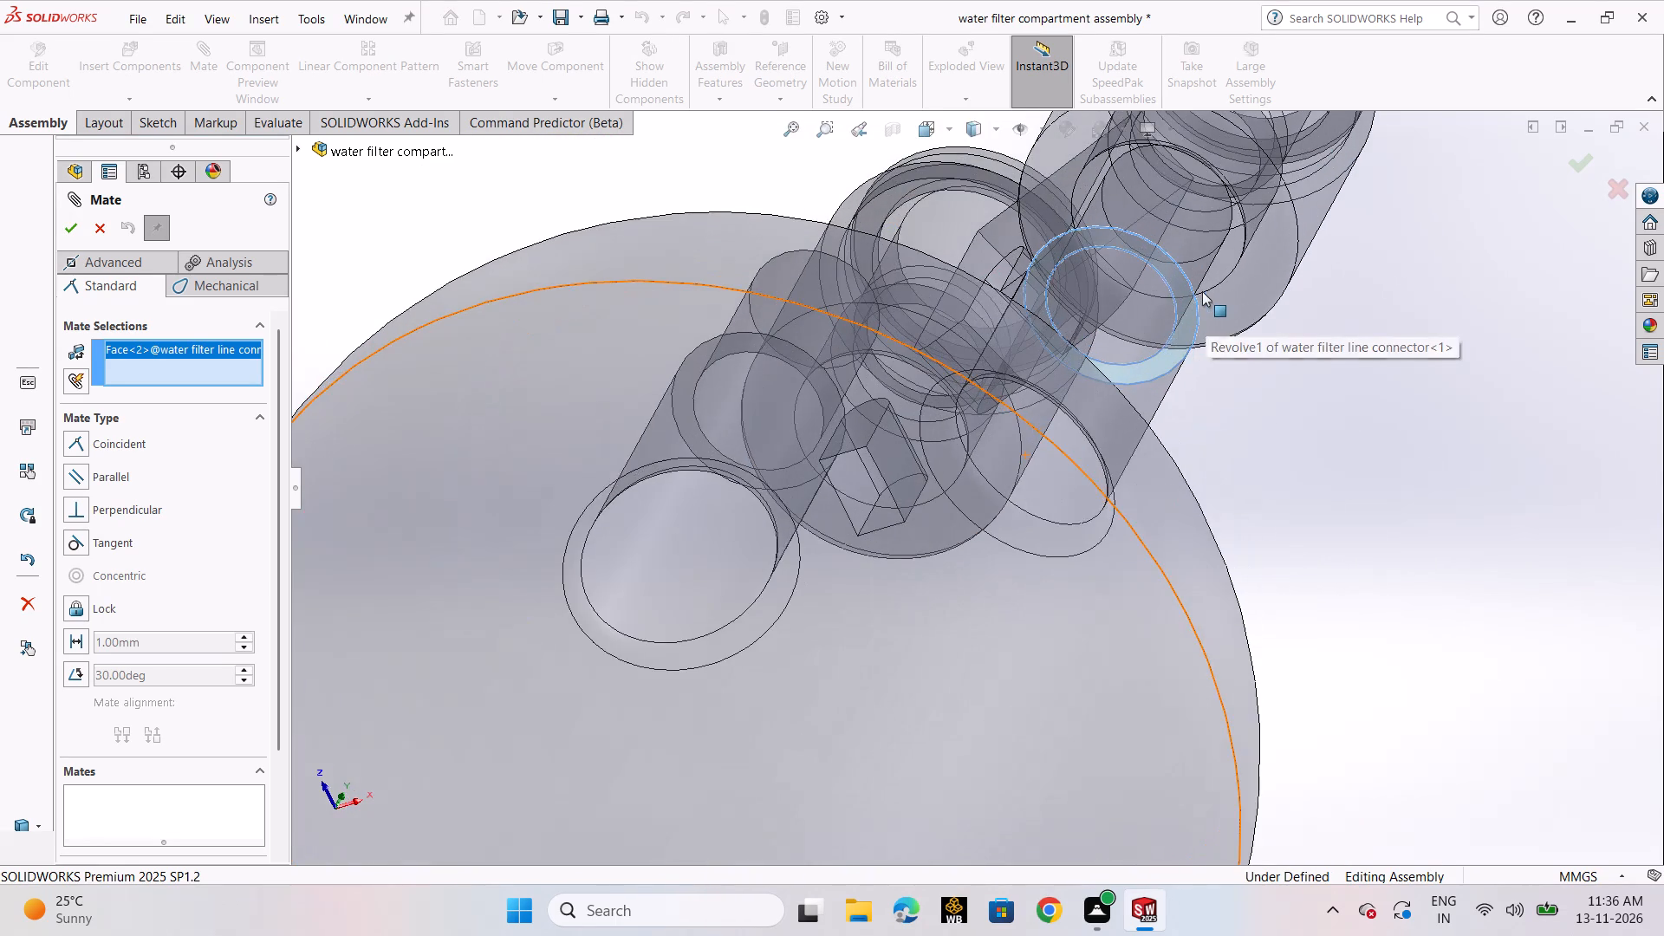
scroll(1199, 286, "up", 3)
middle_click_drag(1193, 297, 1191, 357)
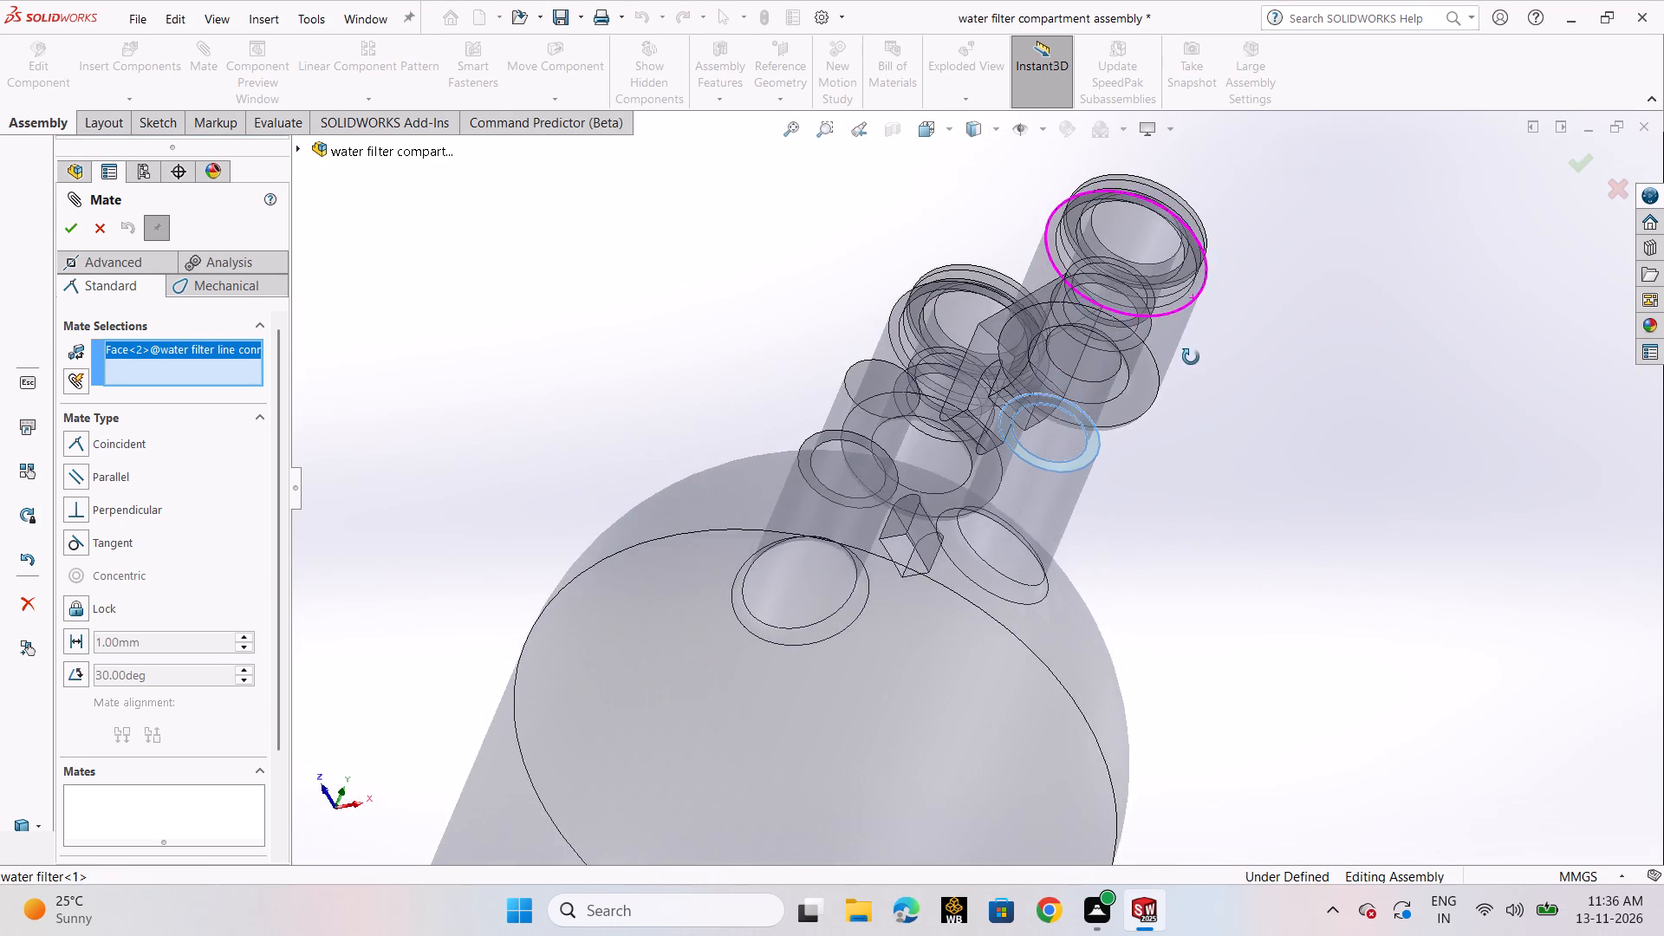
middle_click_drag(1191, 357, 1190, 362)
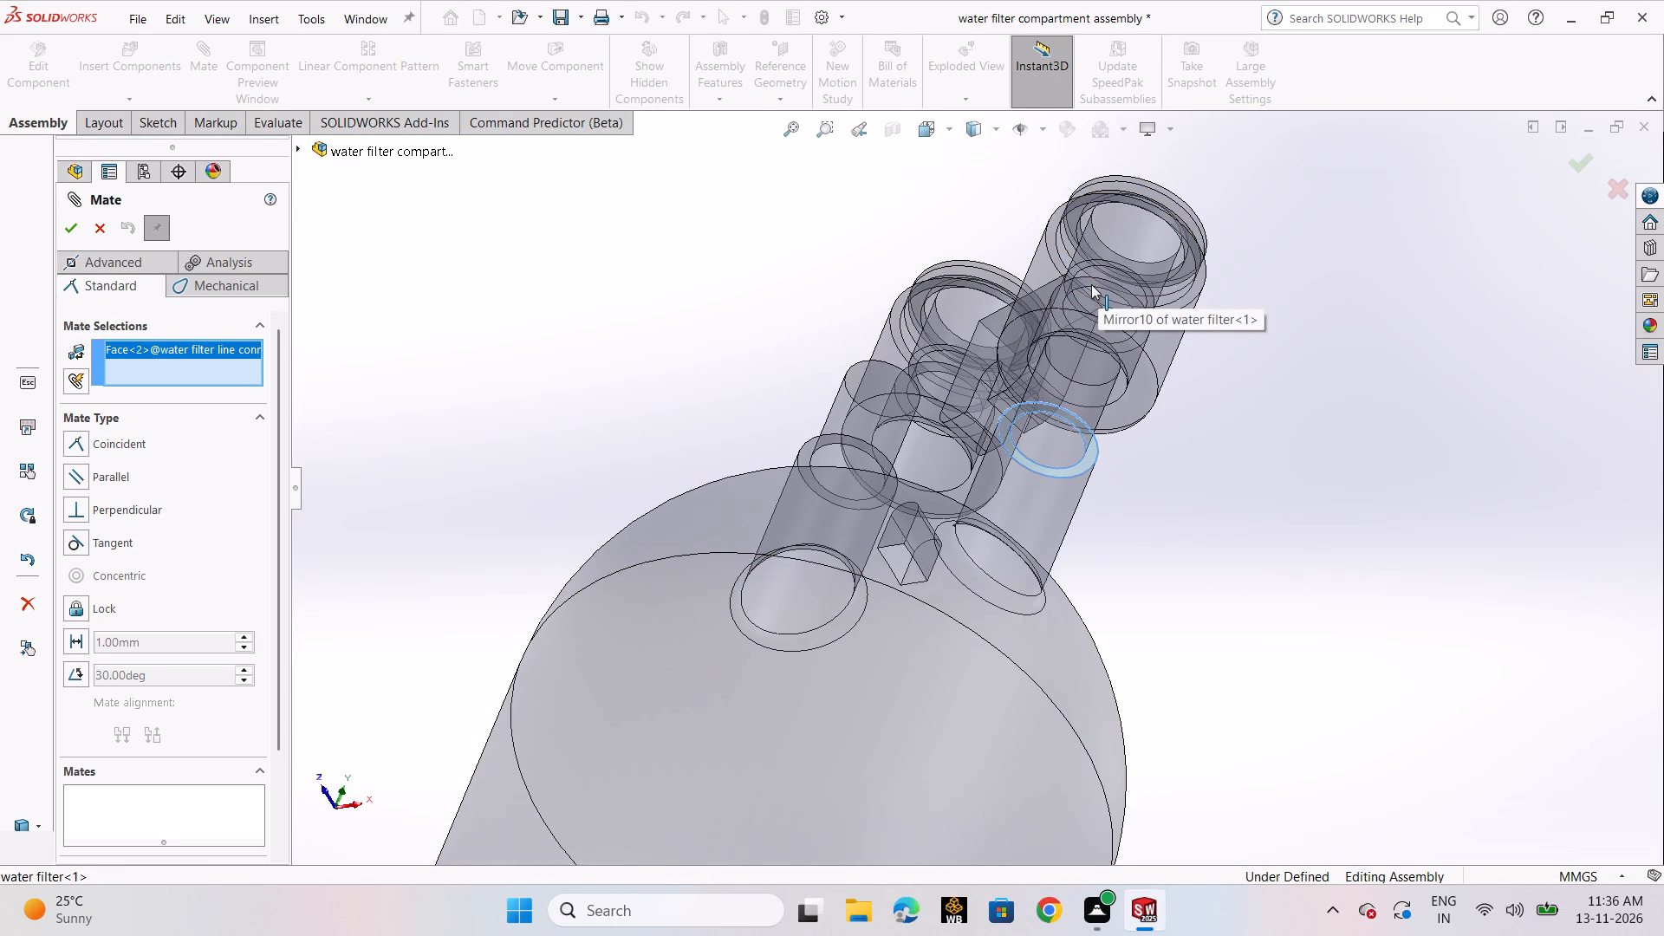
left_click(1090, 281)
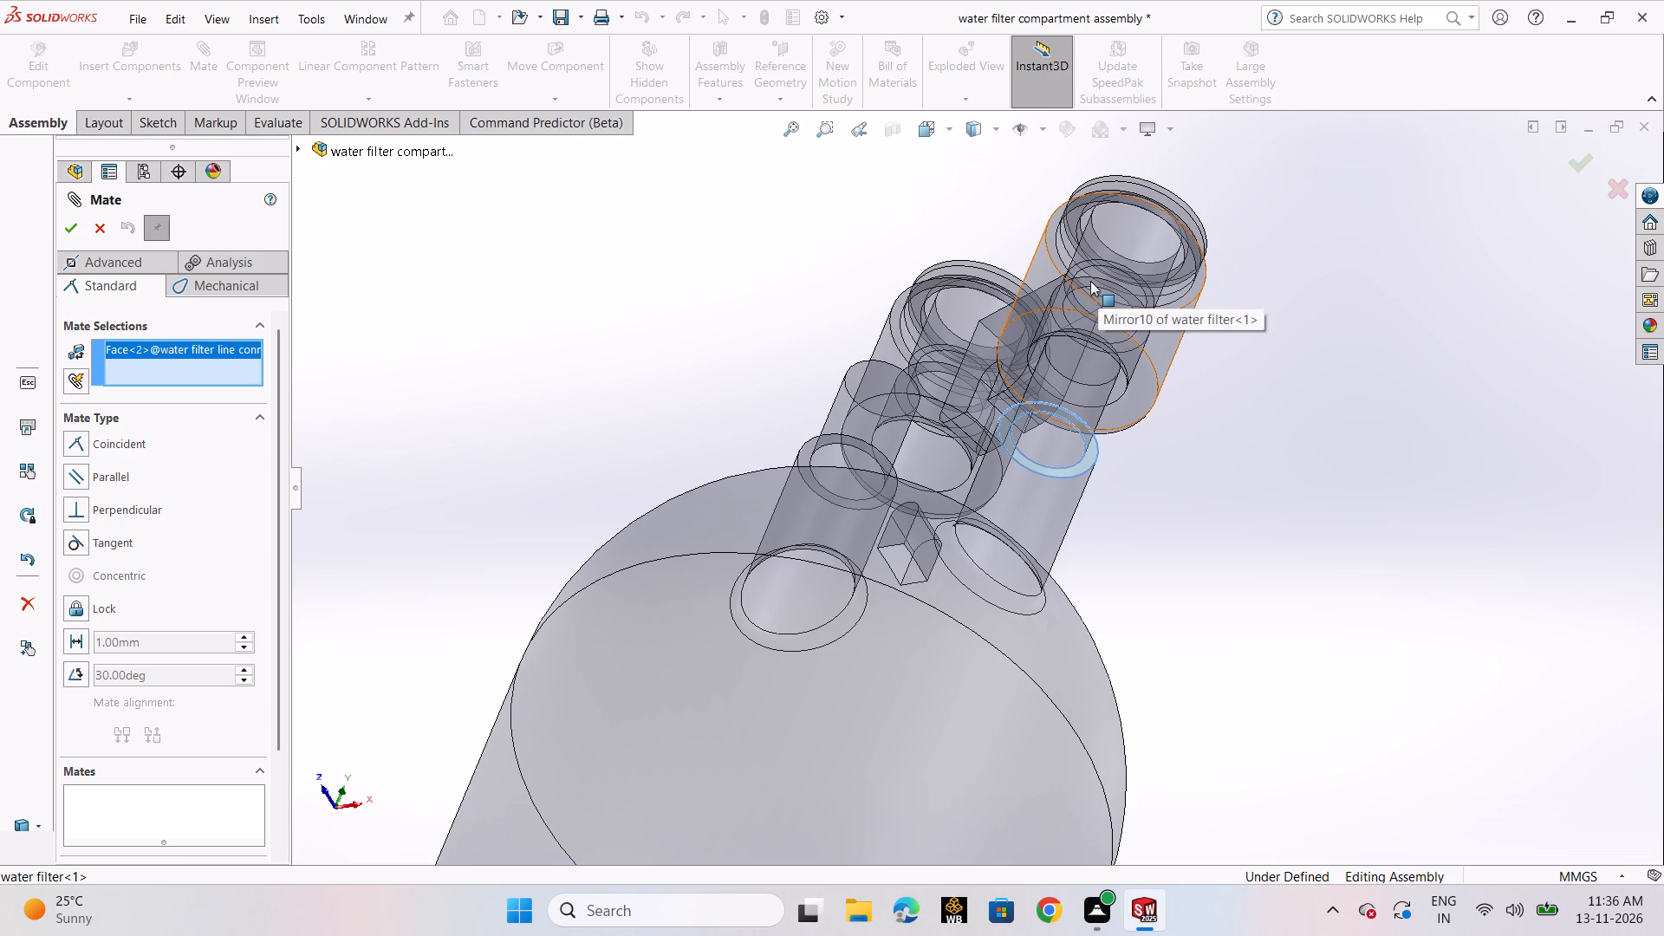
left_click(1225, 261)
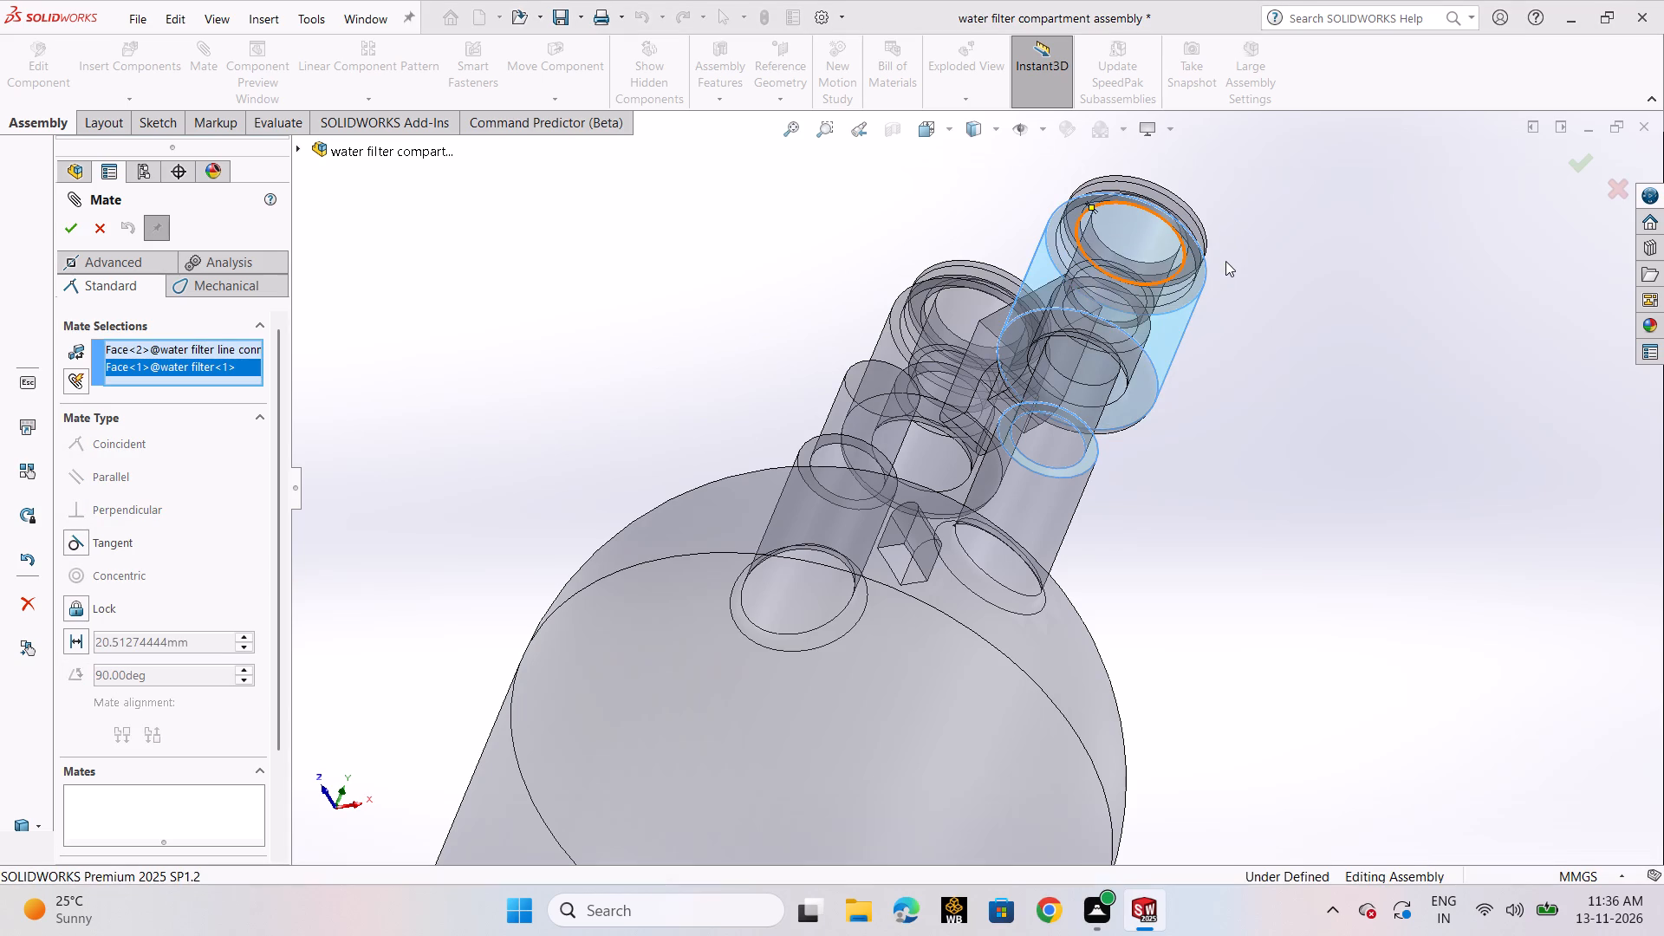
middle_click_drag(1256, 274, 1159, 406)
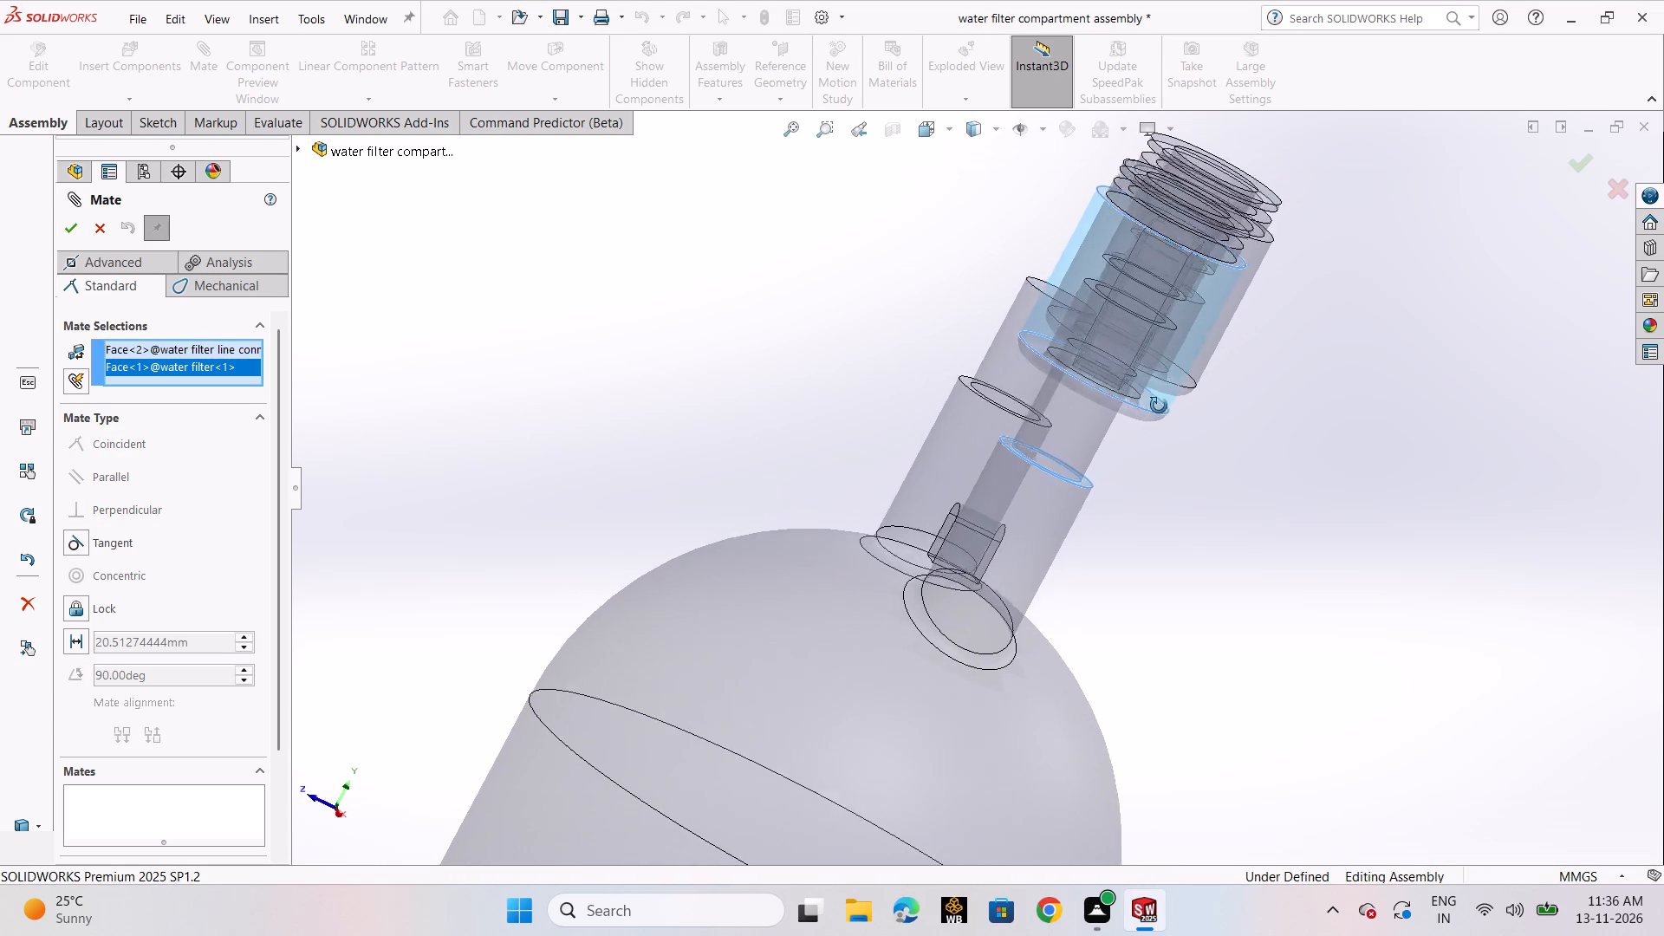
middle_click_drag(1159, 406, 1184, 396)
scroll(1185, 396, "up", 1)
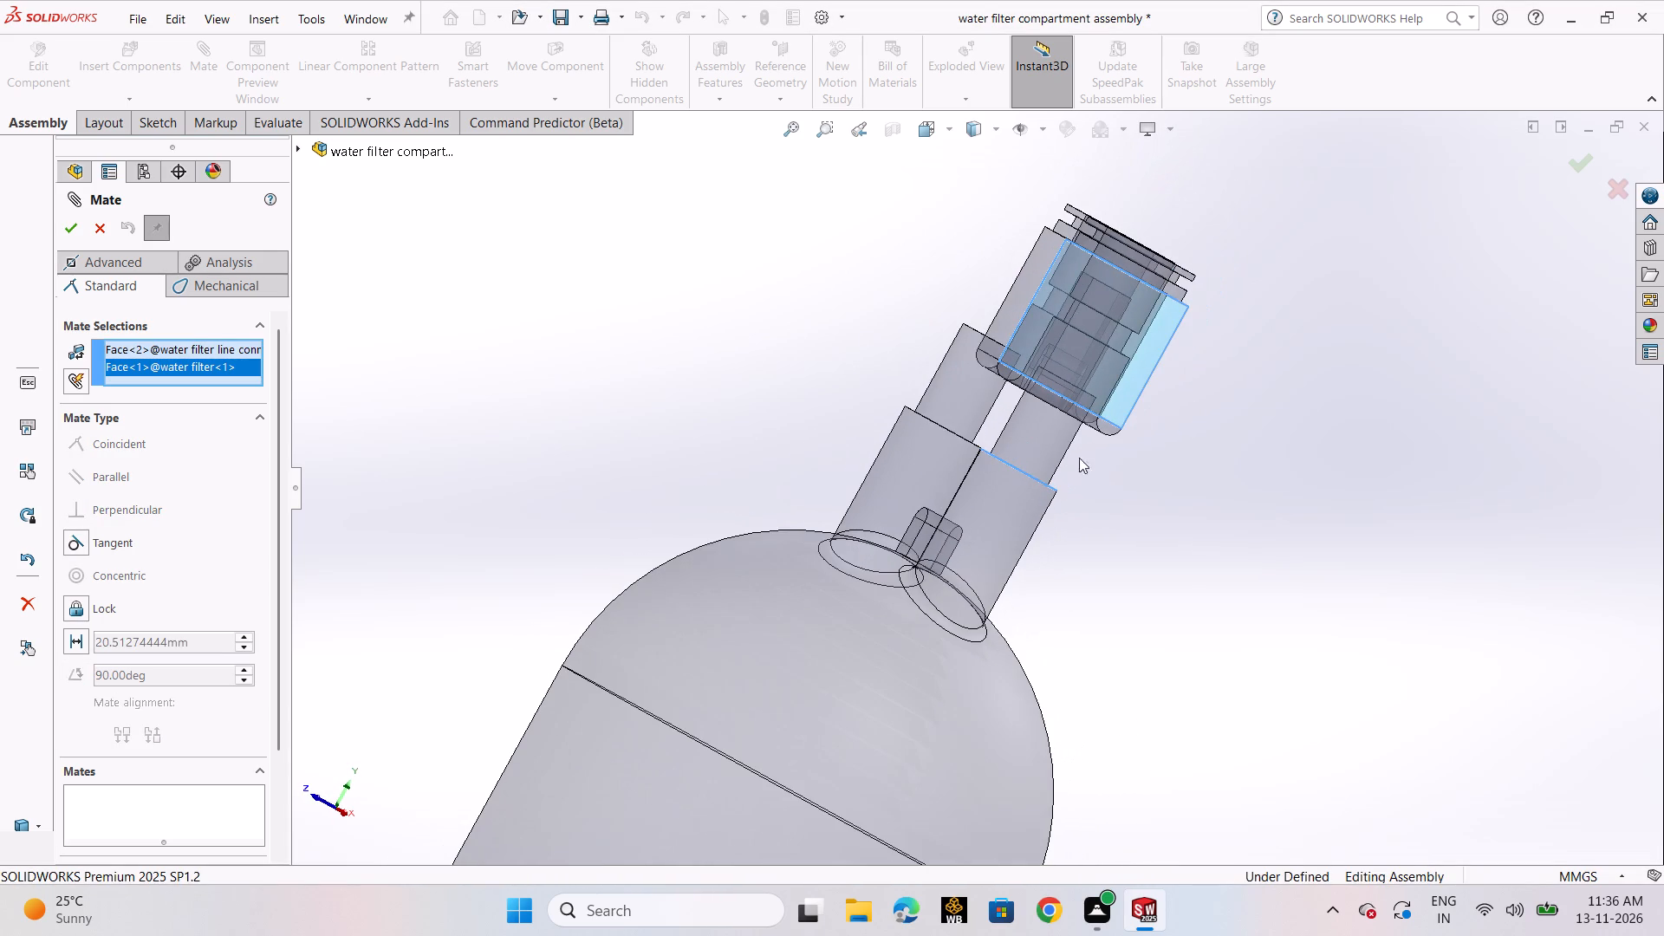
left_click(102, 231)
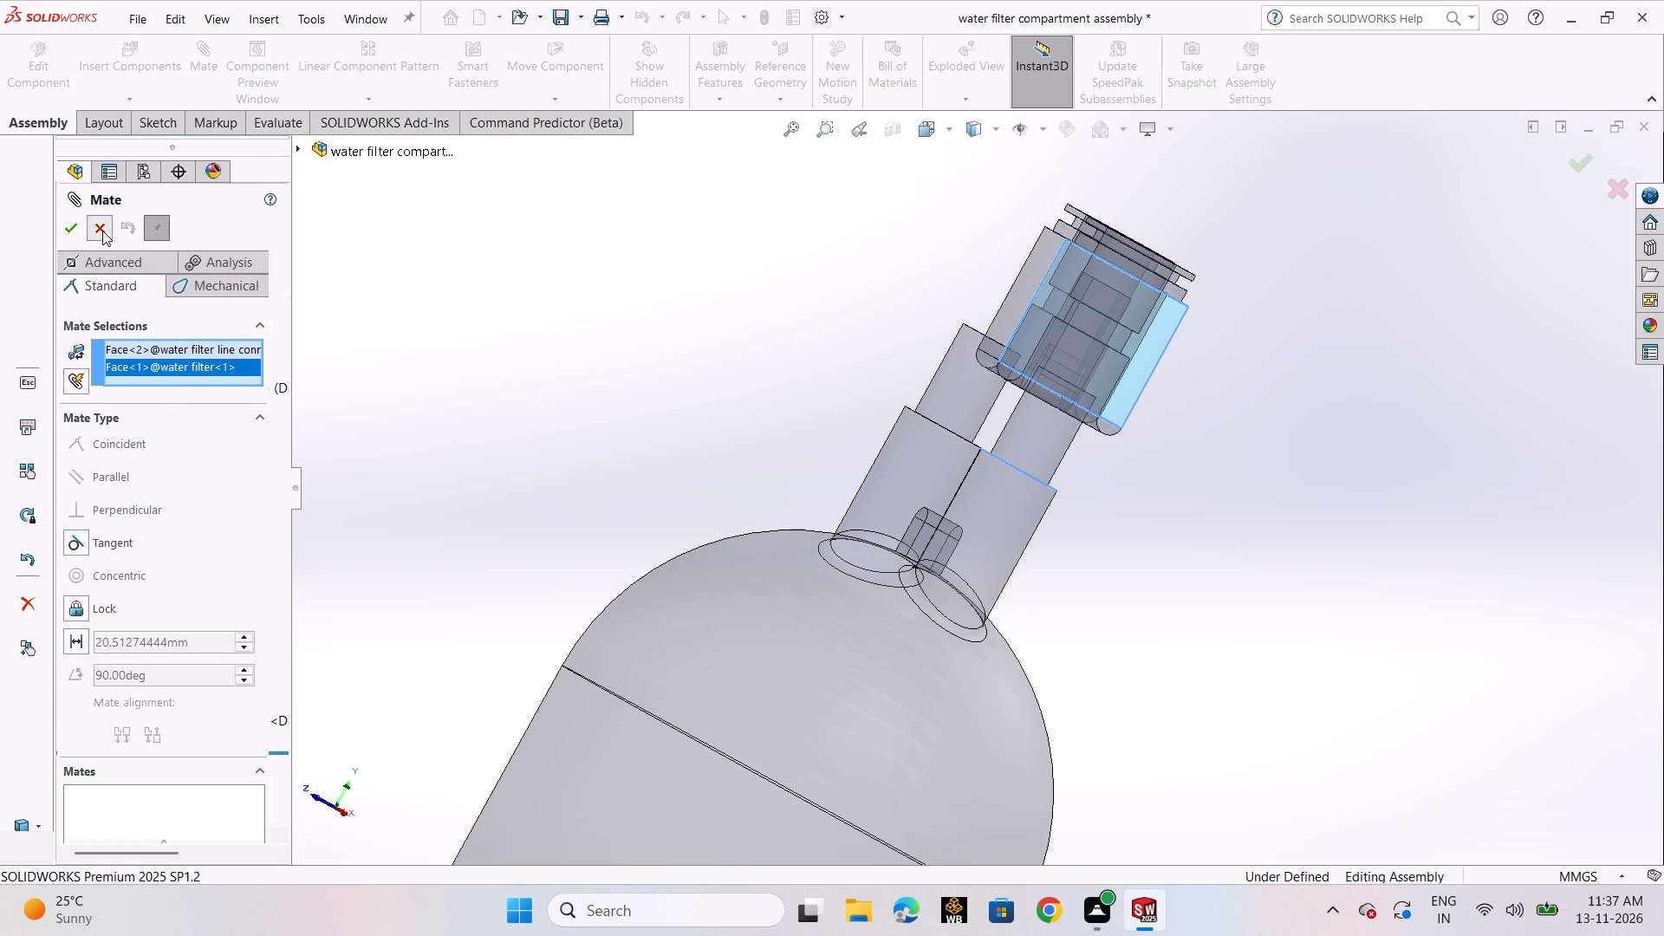
Slide the transparent water filter down over the connector's stems and back up to check its travel.
middle_click_drag(1180, 354, 1039, 378)
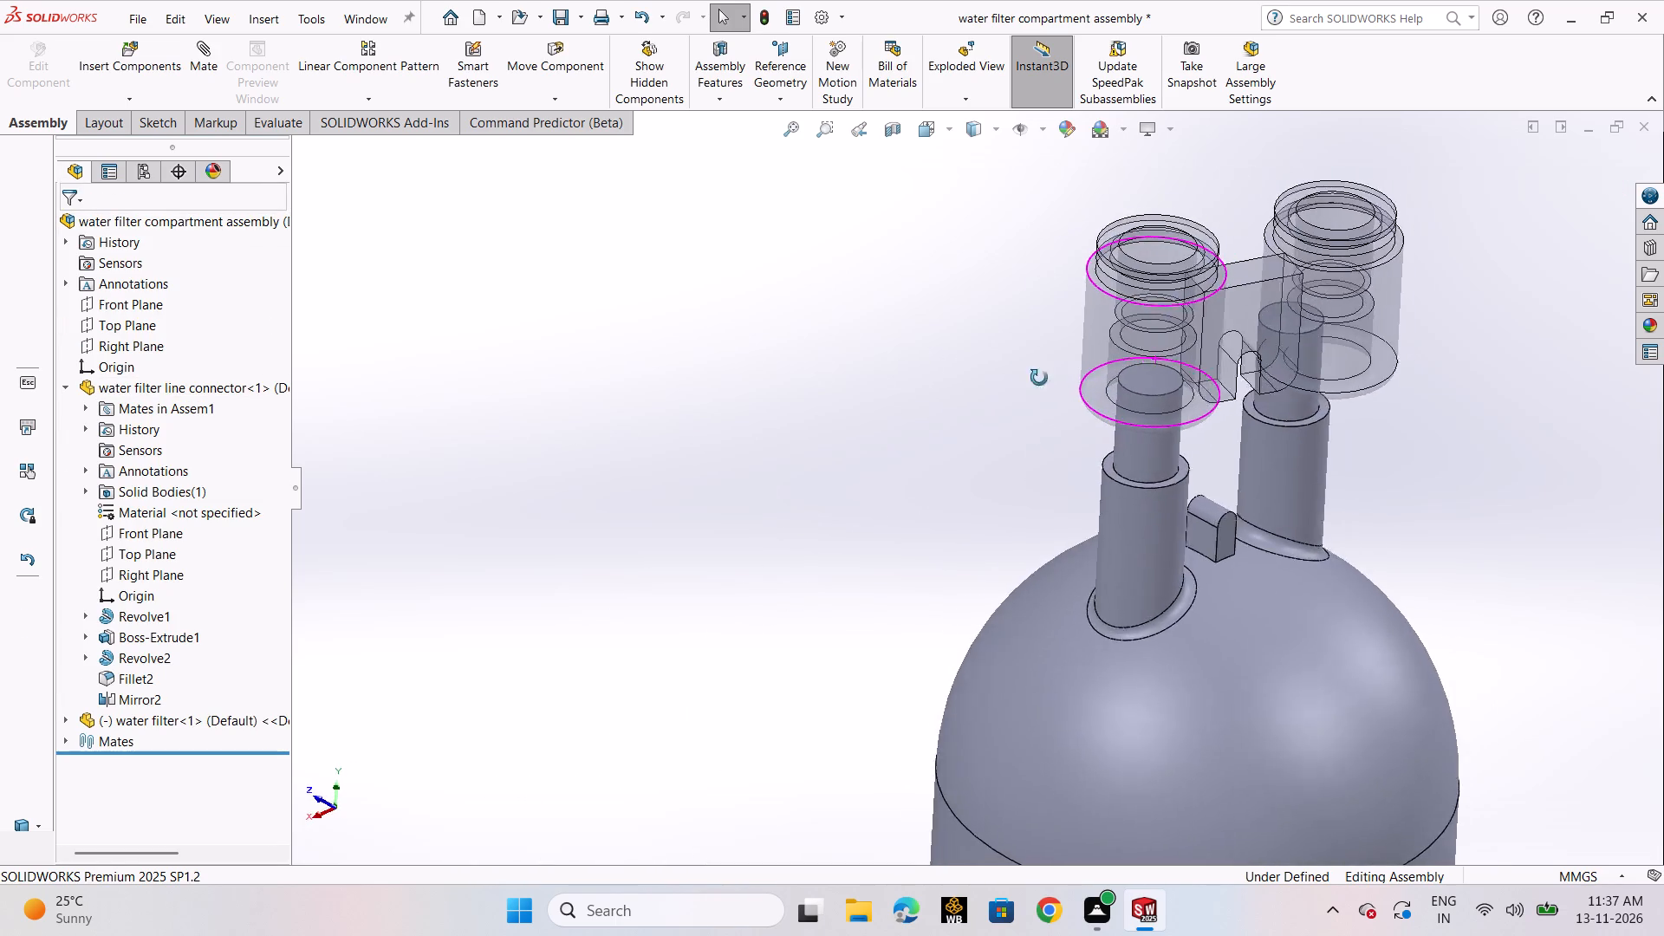
middle_click_drag(1039, 378, 1206, 474)
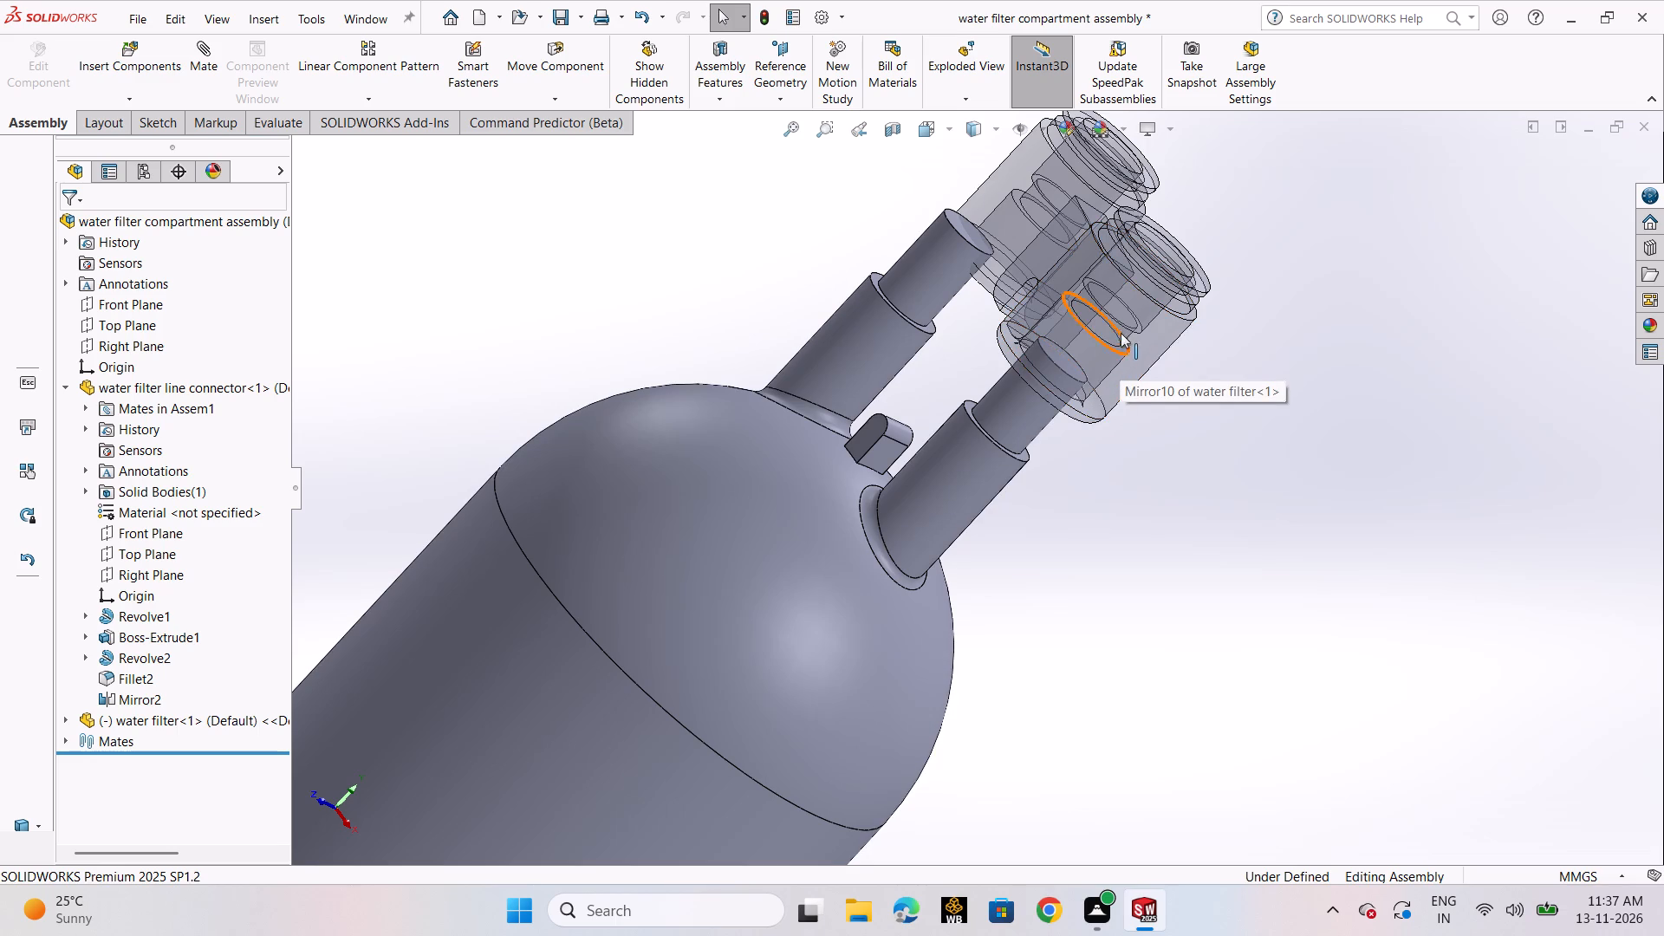
middle_click_drag(1243, 426, 1331, 350)
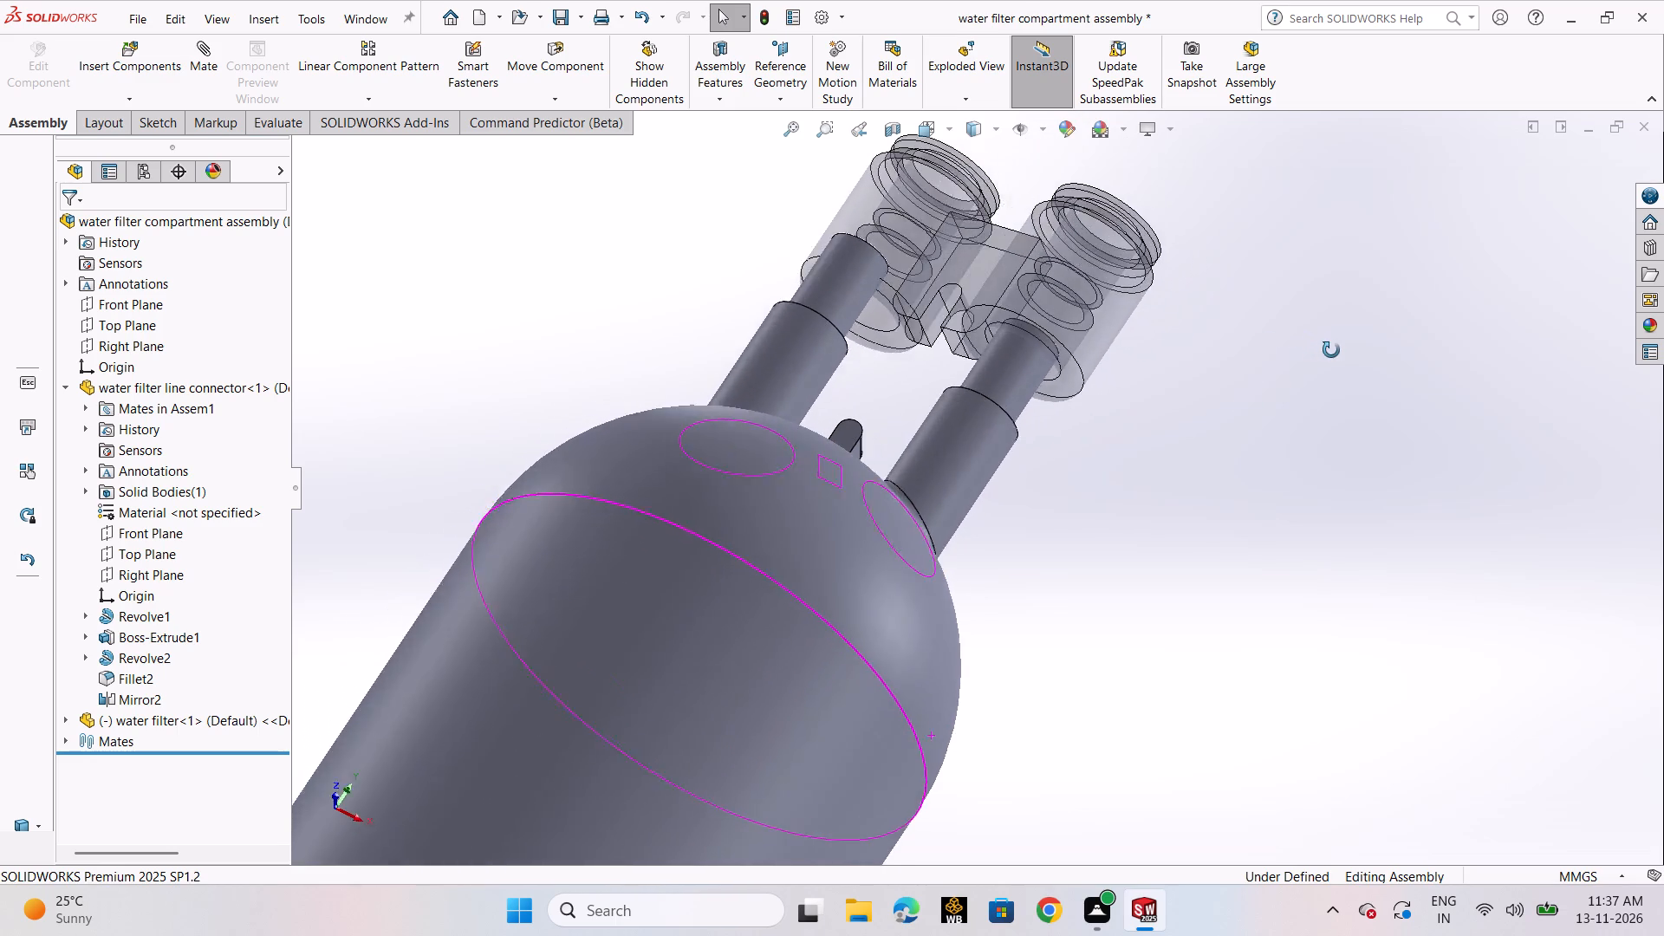
middle_click_drag(1331, 350, 1332, 383)
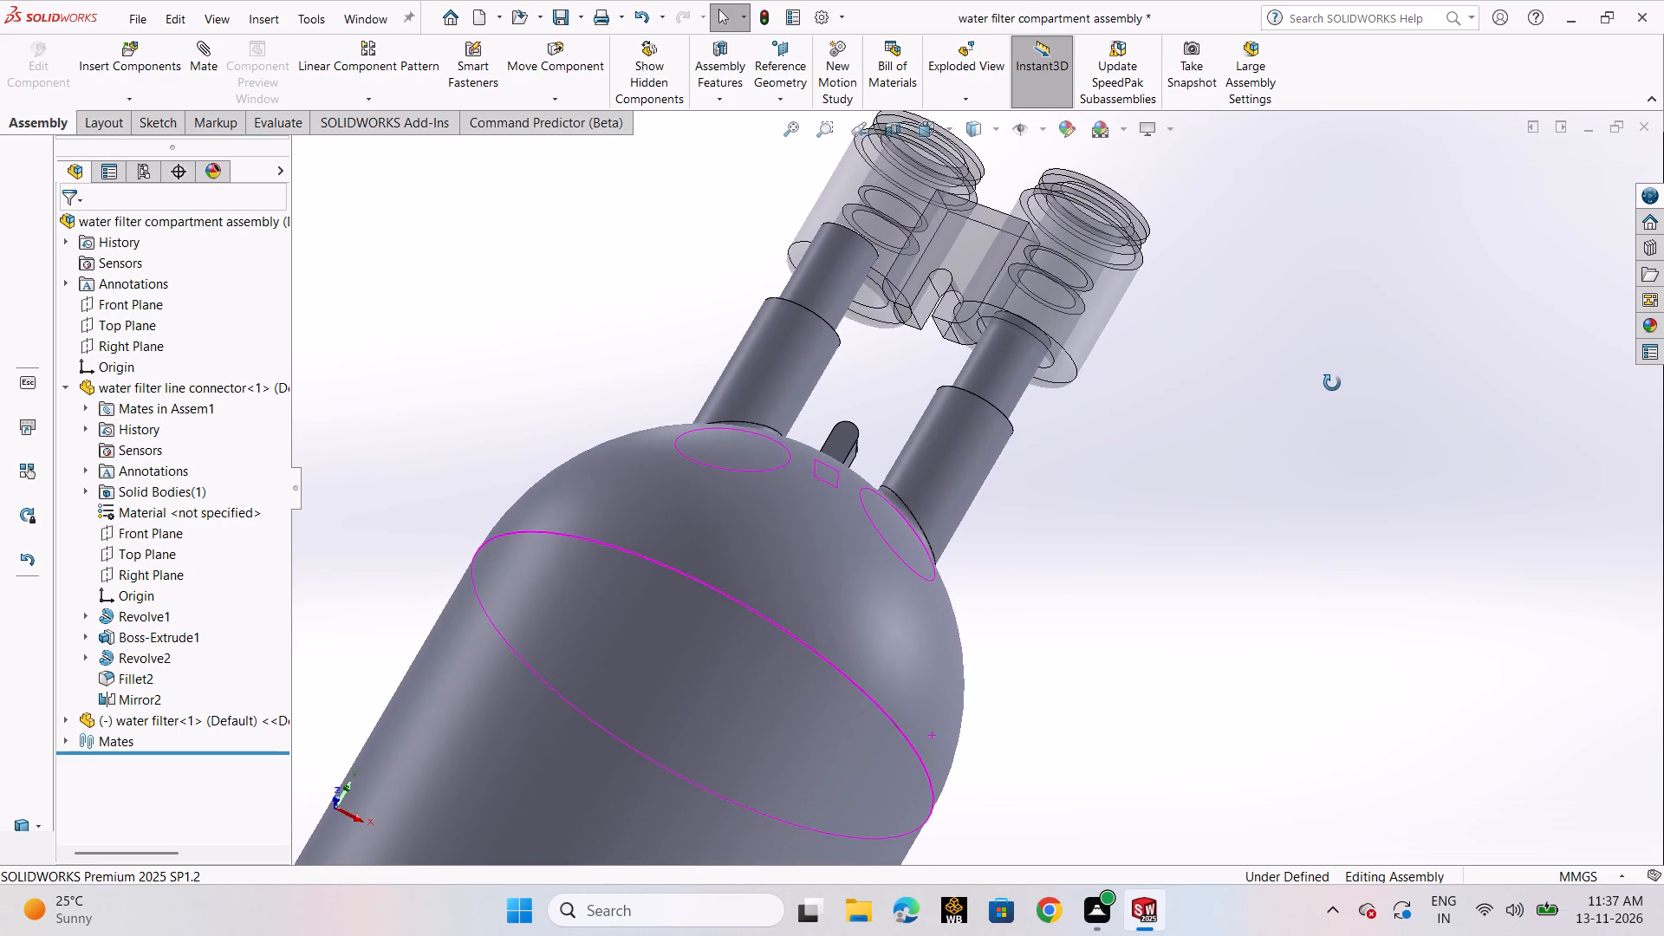
middle_click_drag(1332, 383, 1349, 421)
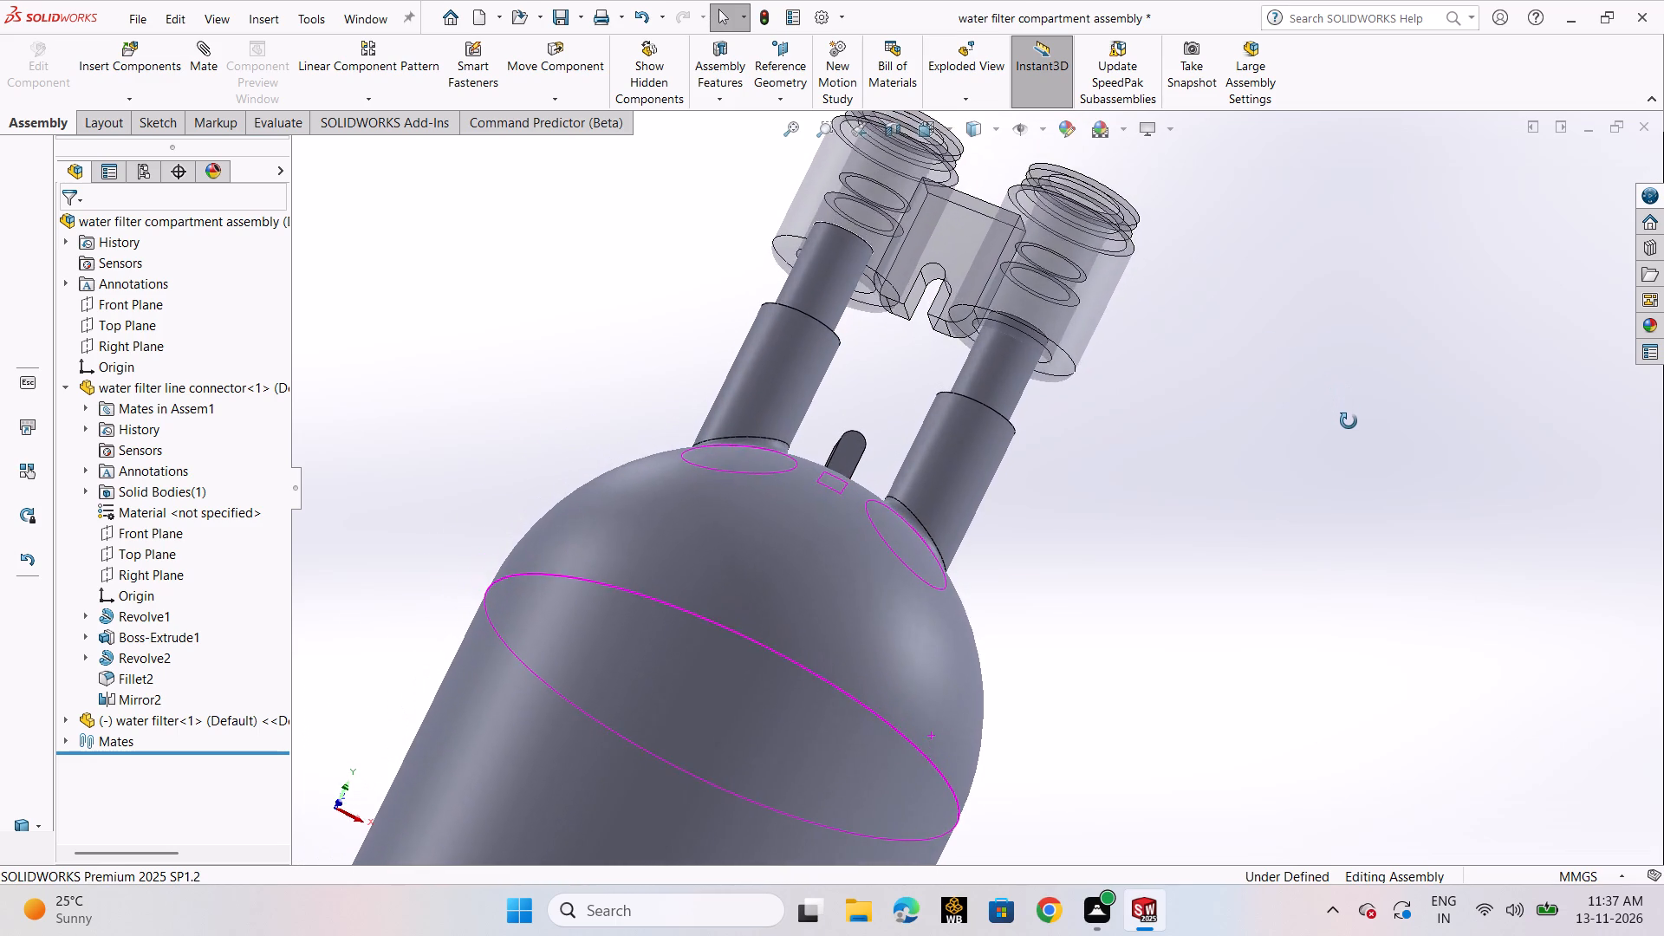
middle_click_drag(1349, 421, 1343, 506)
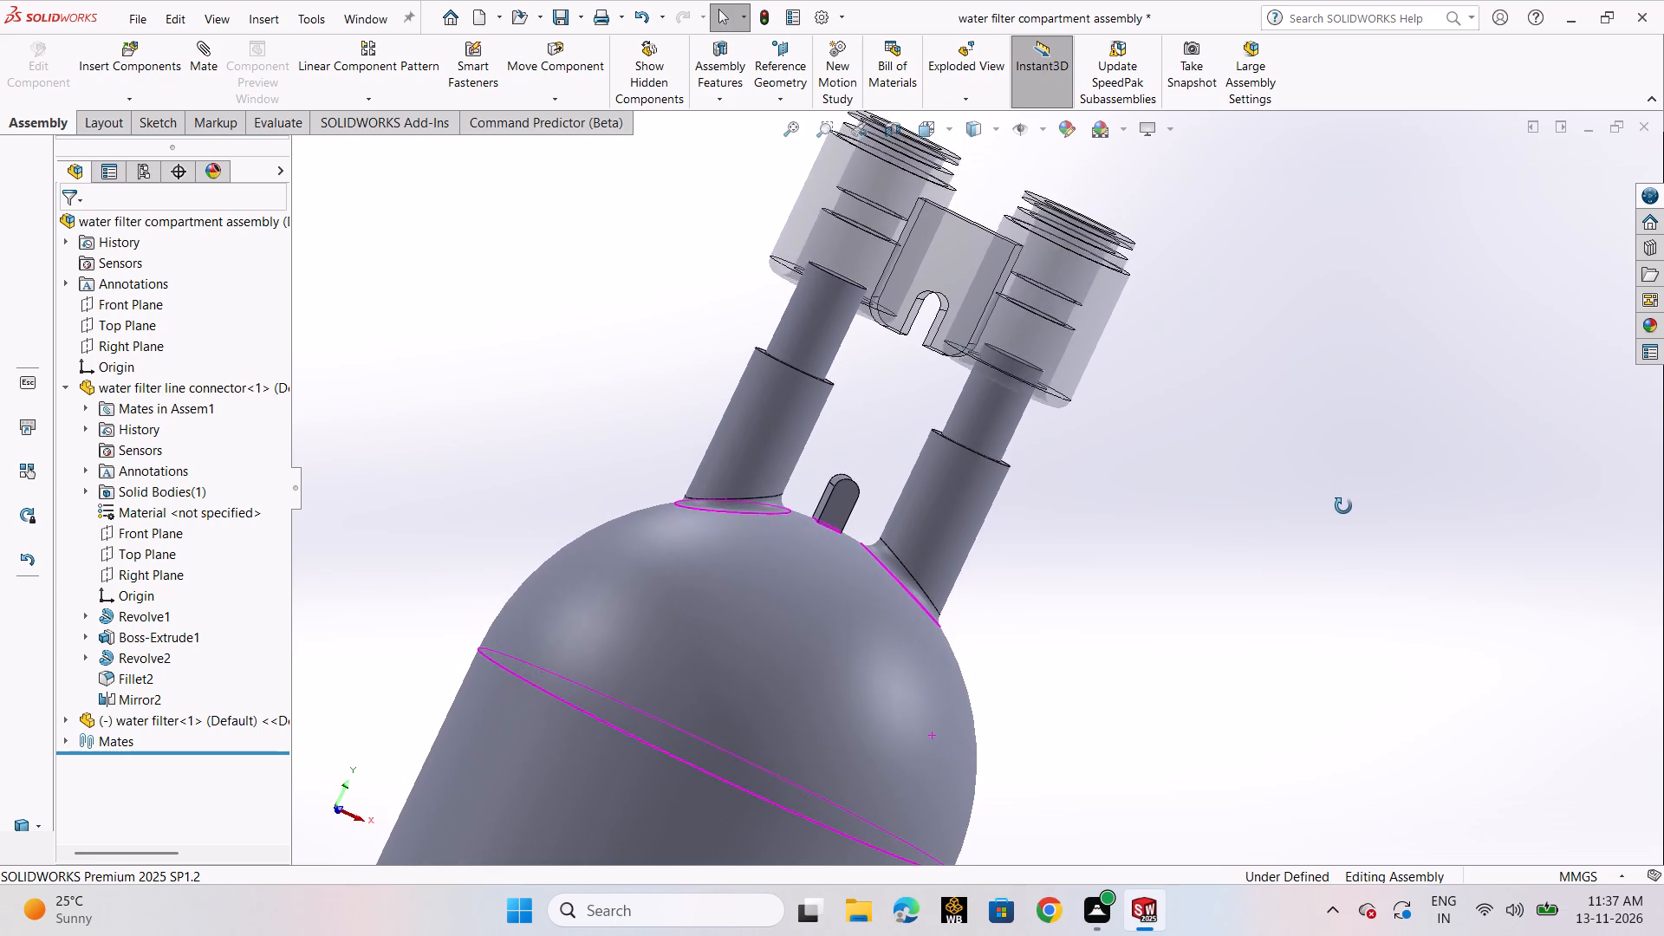
middle_click_drag(1343, 506, 1330, 510)
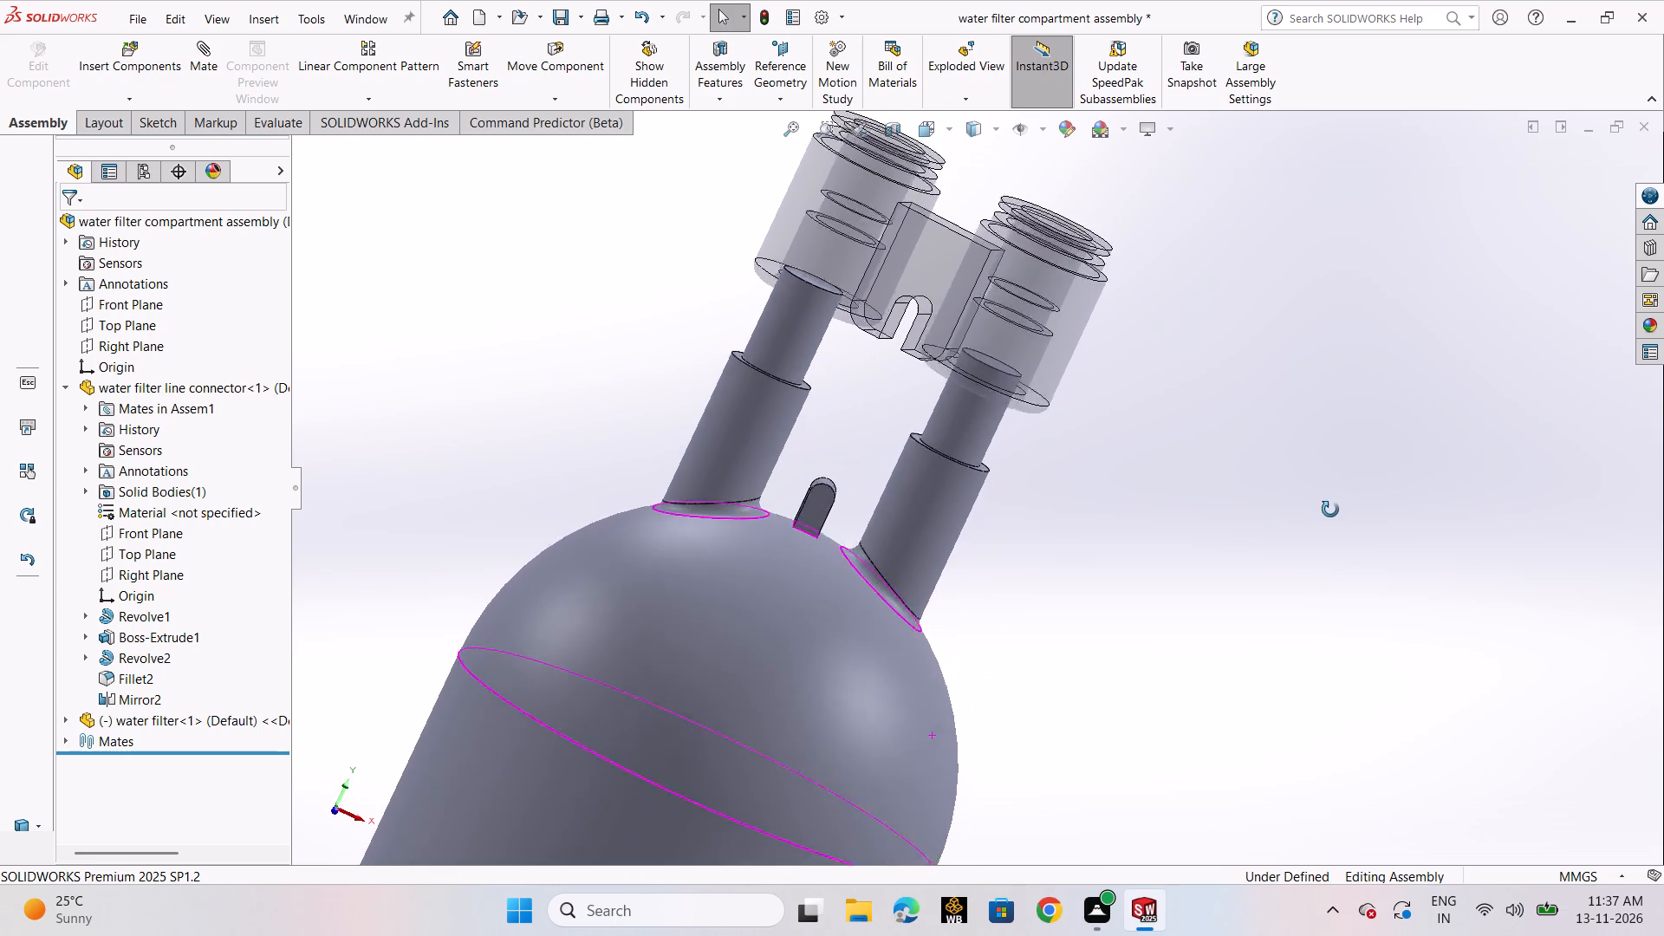
middle_click_drag(1330, 510, 1355, 516)
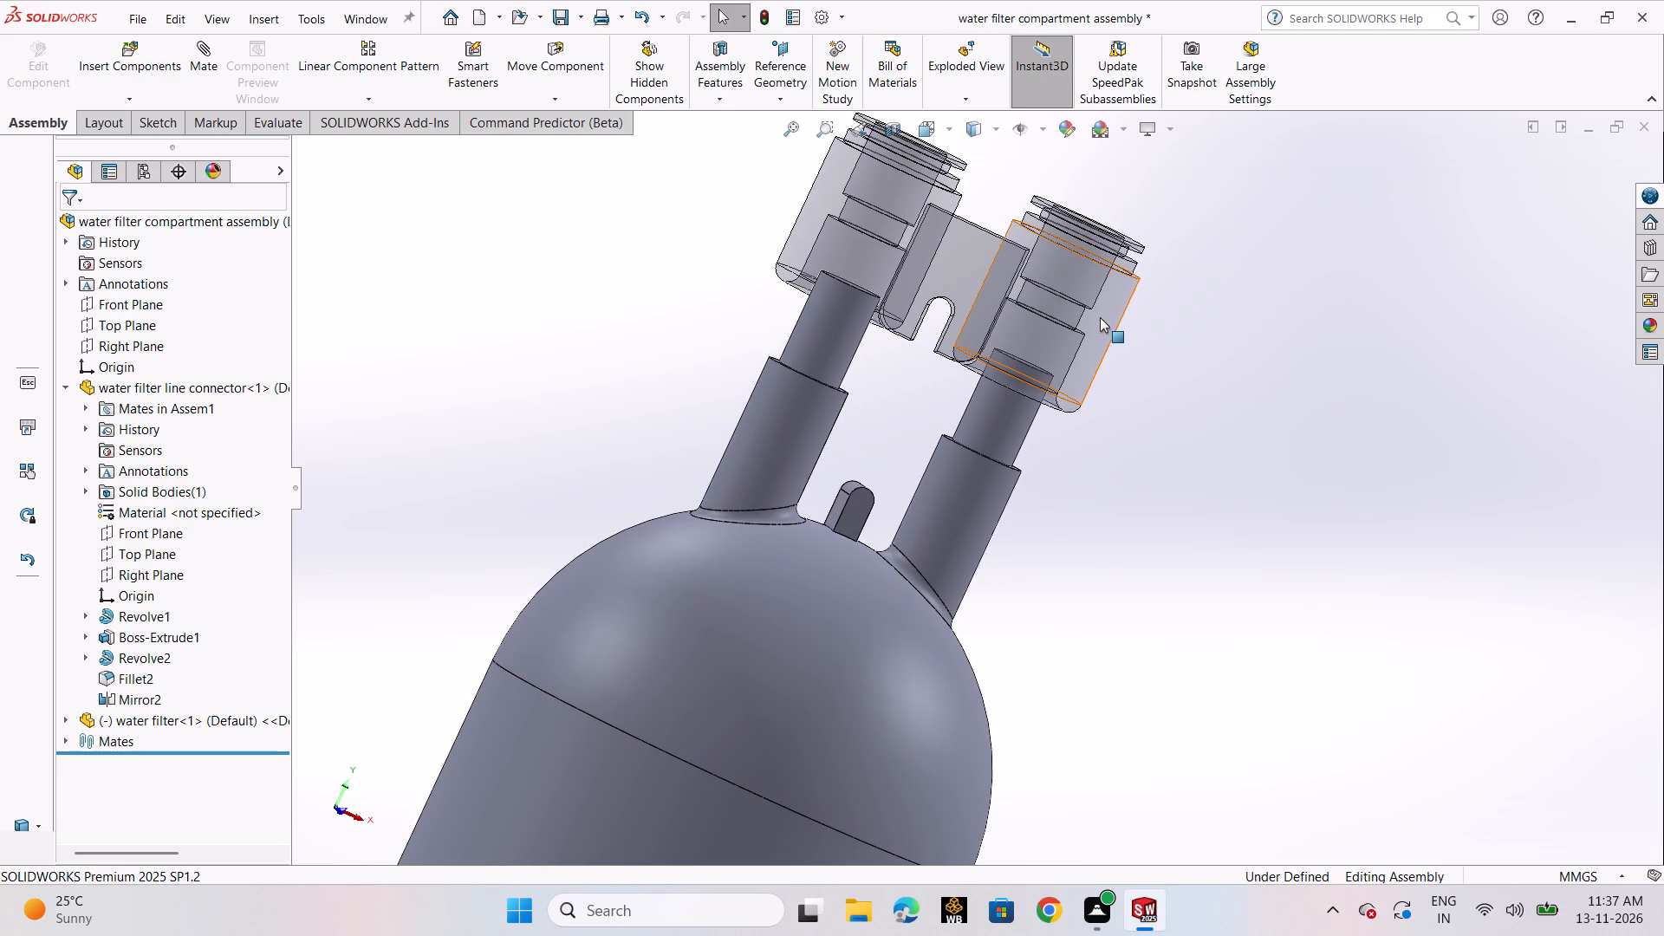
left_click_drag(1097, 313, 1076, 406)
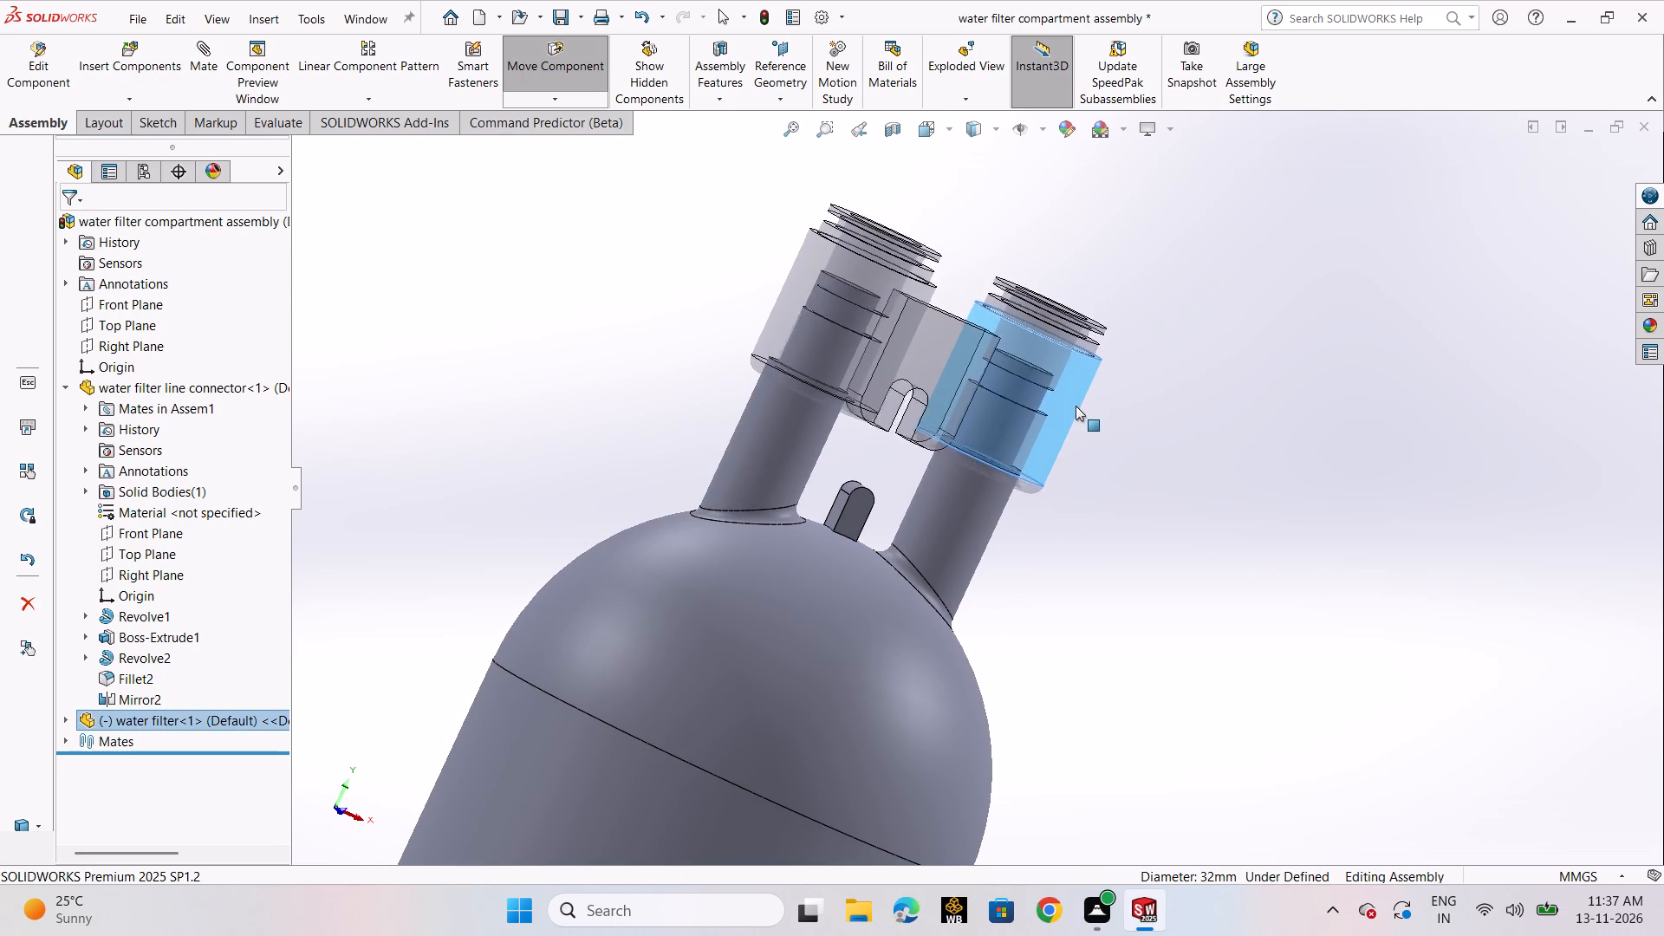
left_click_drag(1076, 406, 1054, 464)
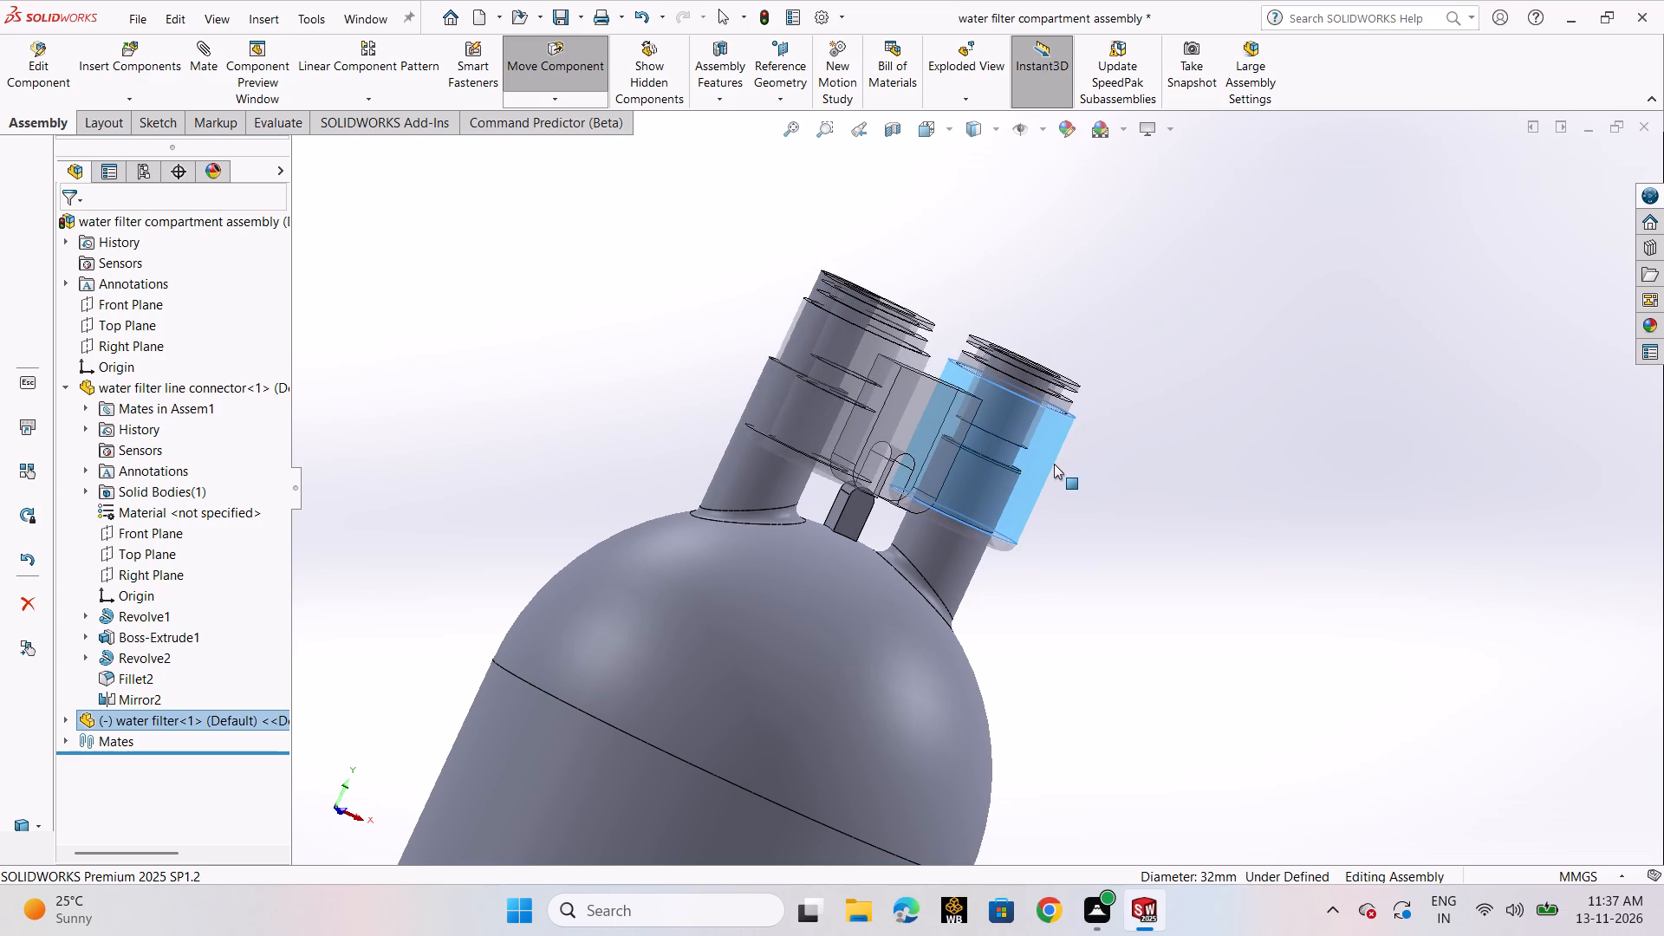
left_click_drag(1054, 464, 1107, 335)
Add a coincident mate between one stem's circular shoulder edge and the circular step edge inside the water filter's bore, and finish mating.
left_click(1059, 335)
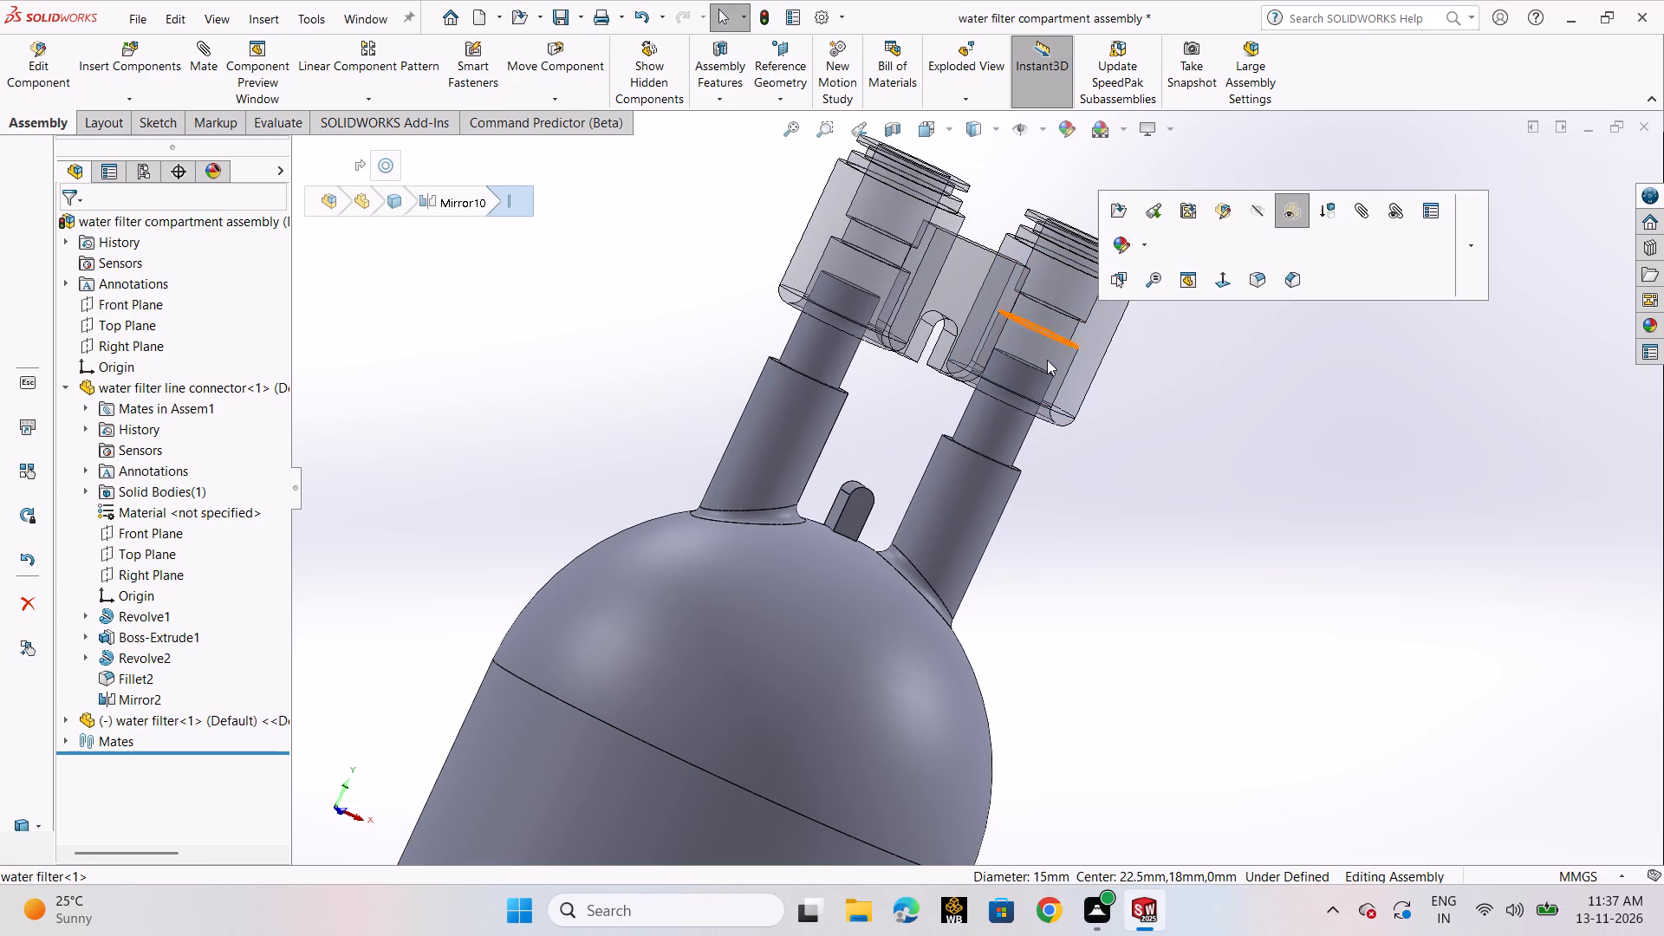
left_click(1006, 465)
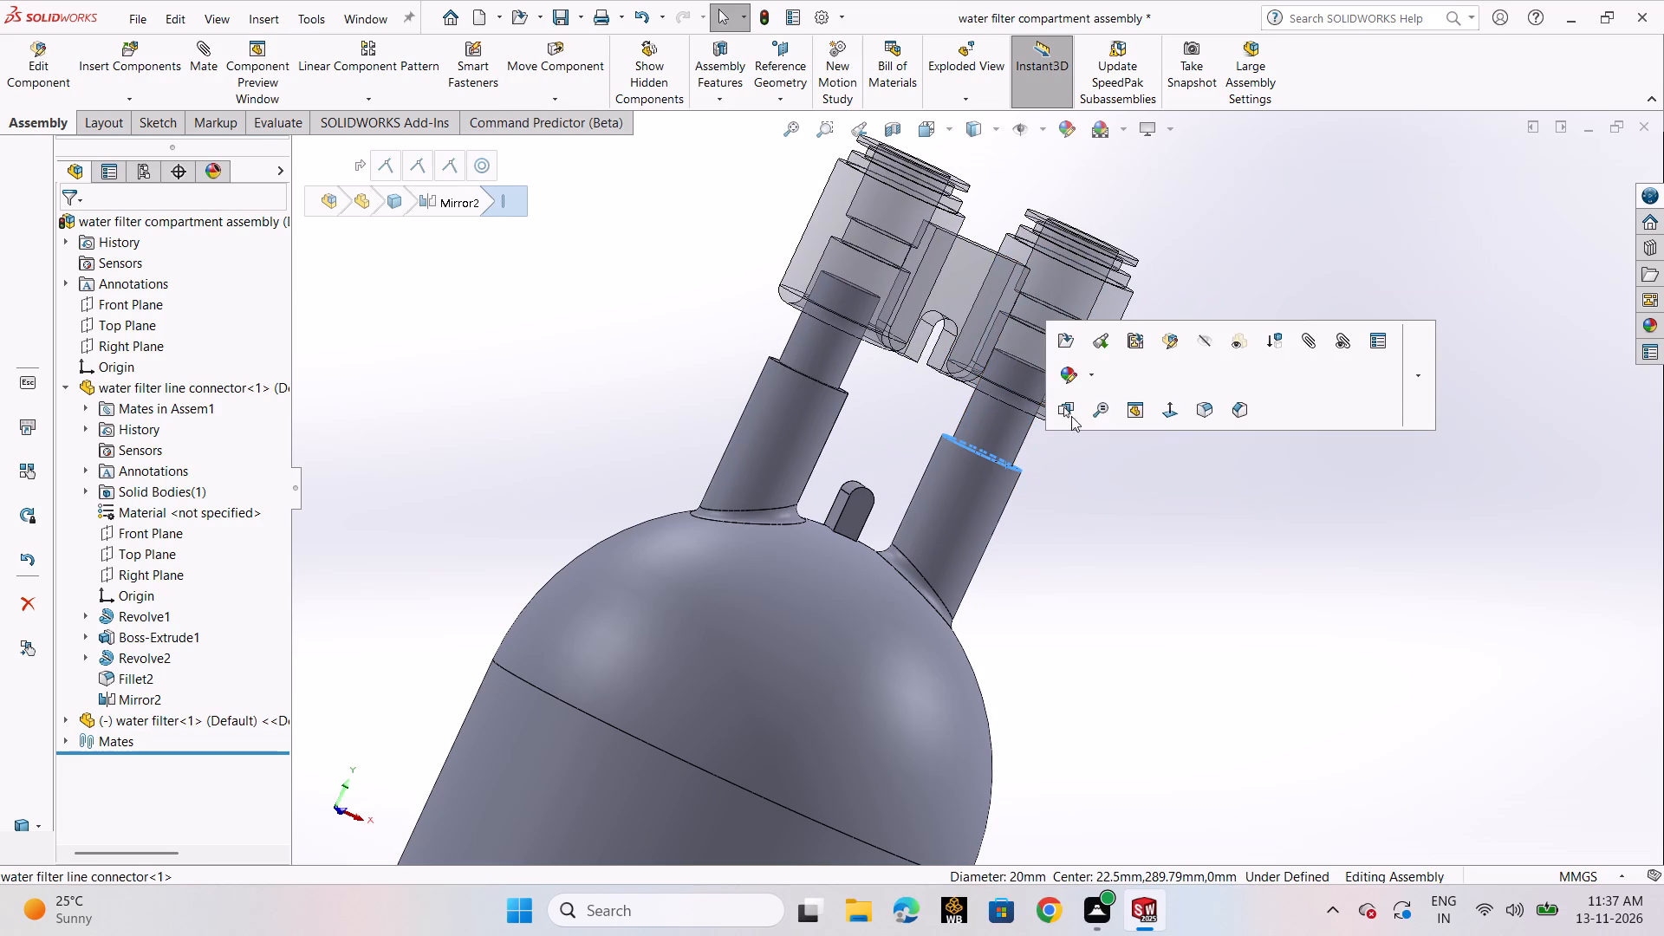
left_click(1305, 344)
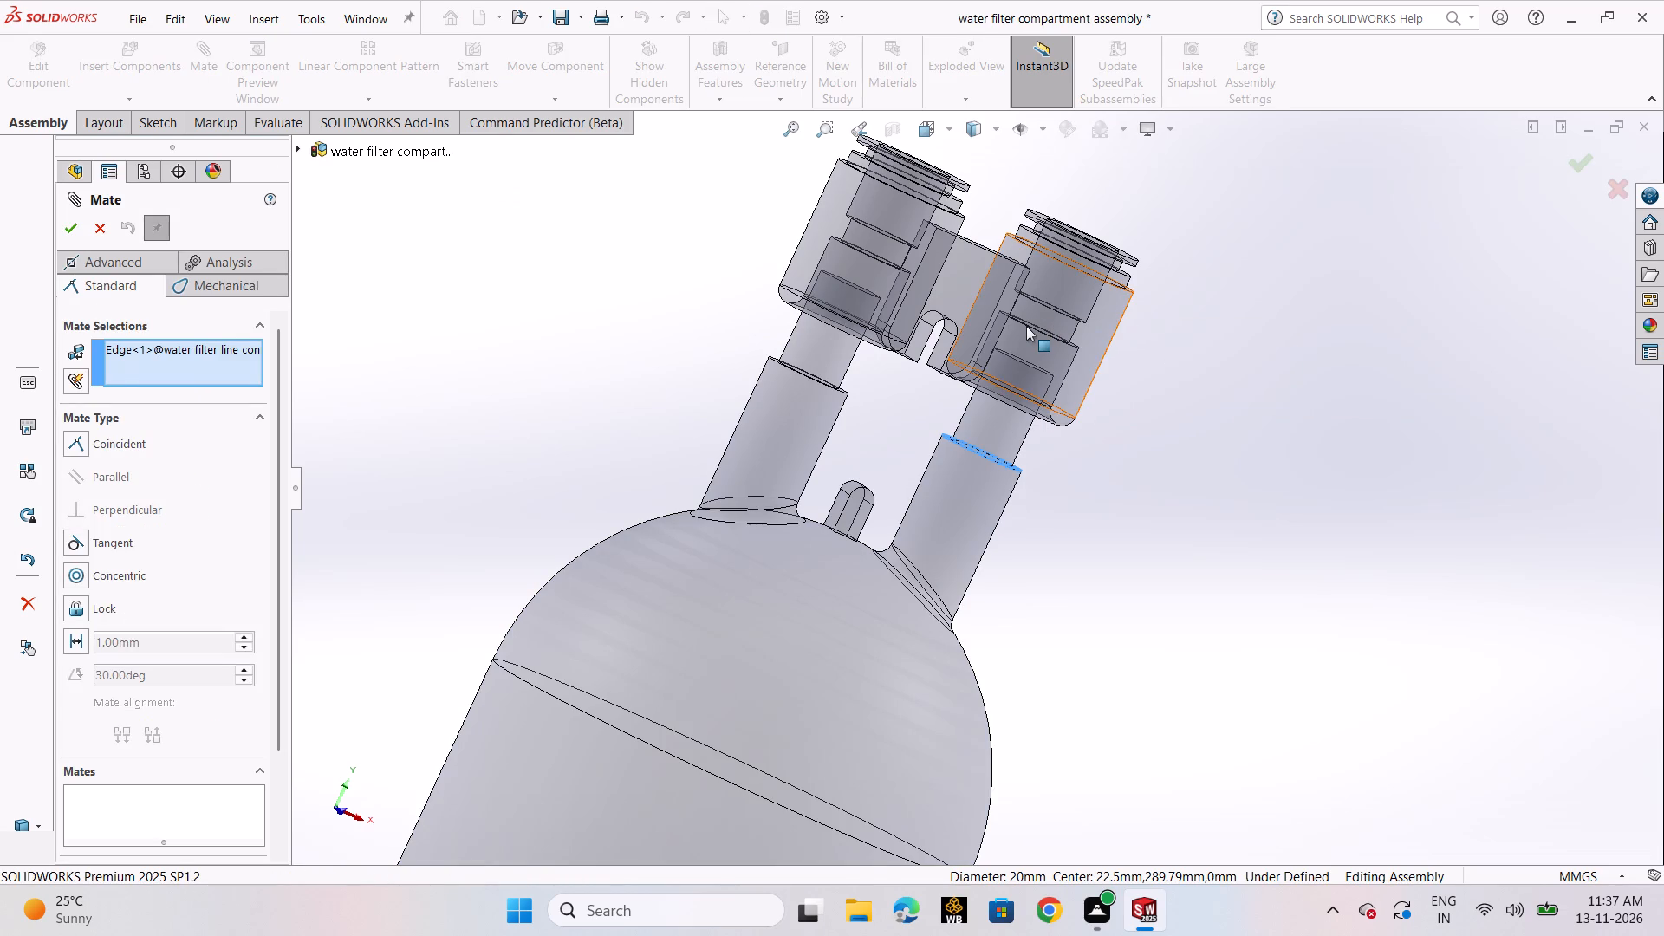
left_click(1028, 326)
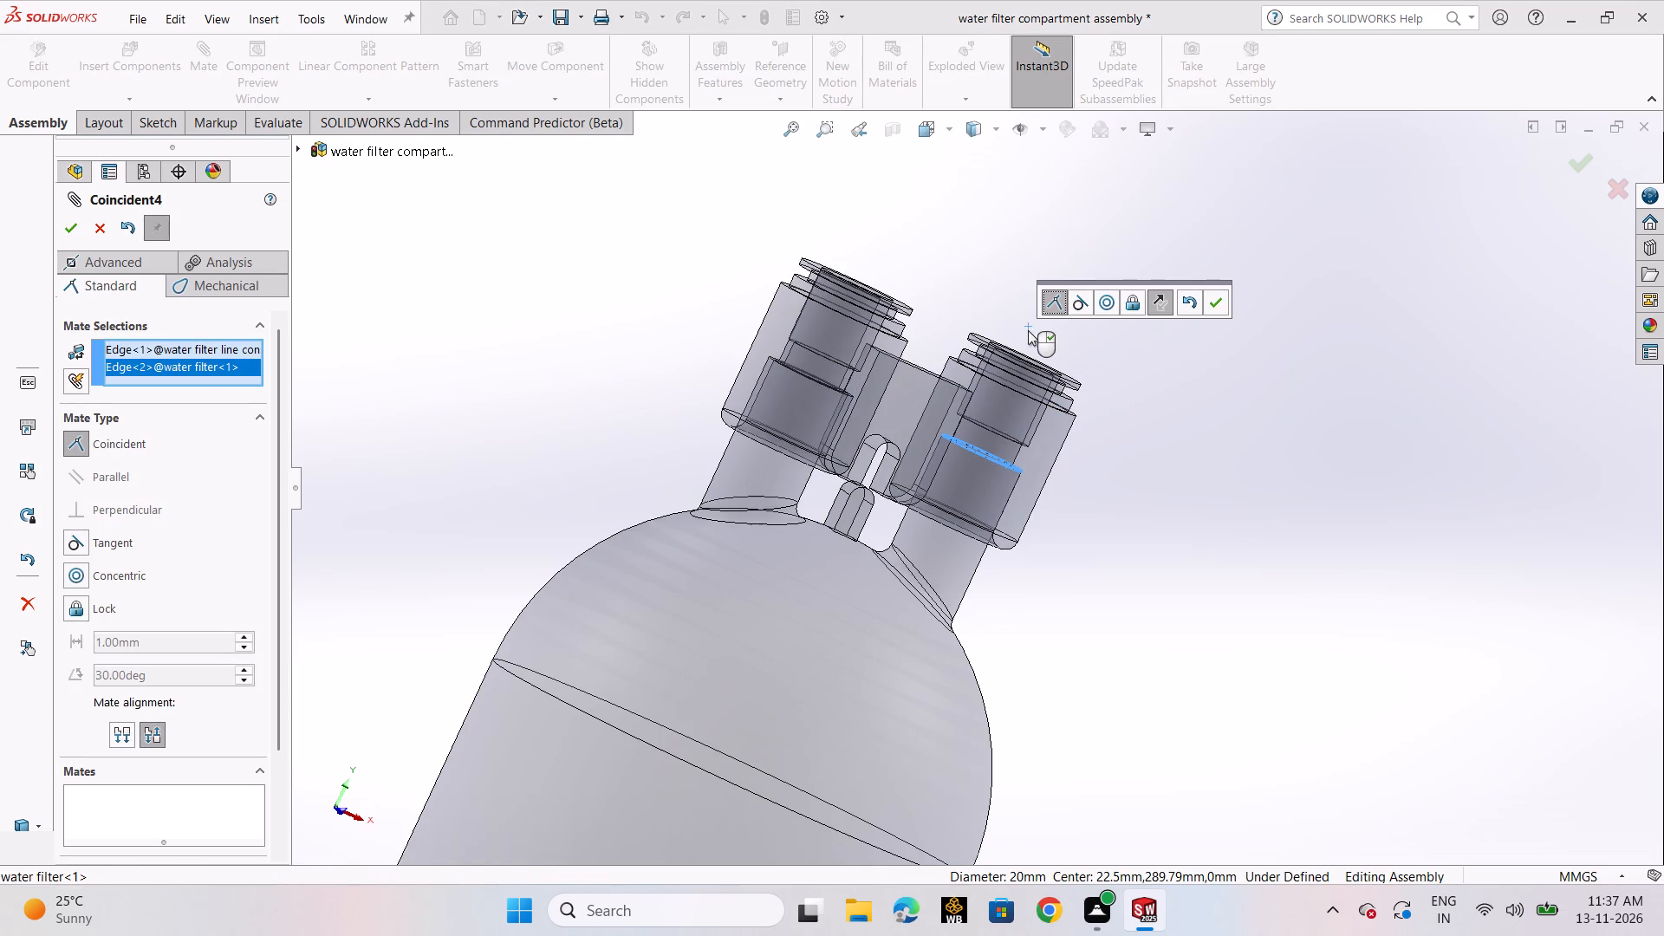
left_click(1224, 302)
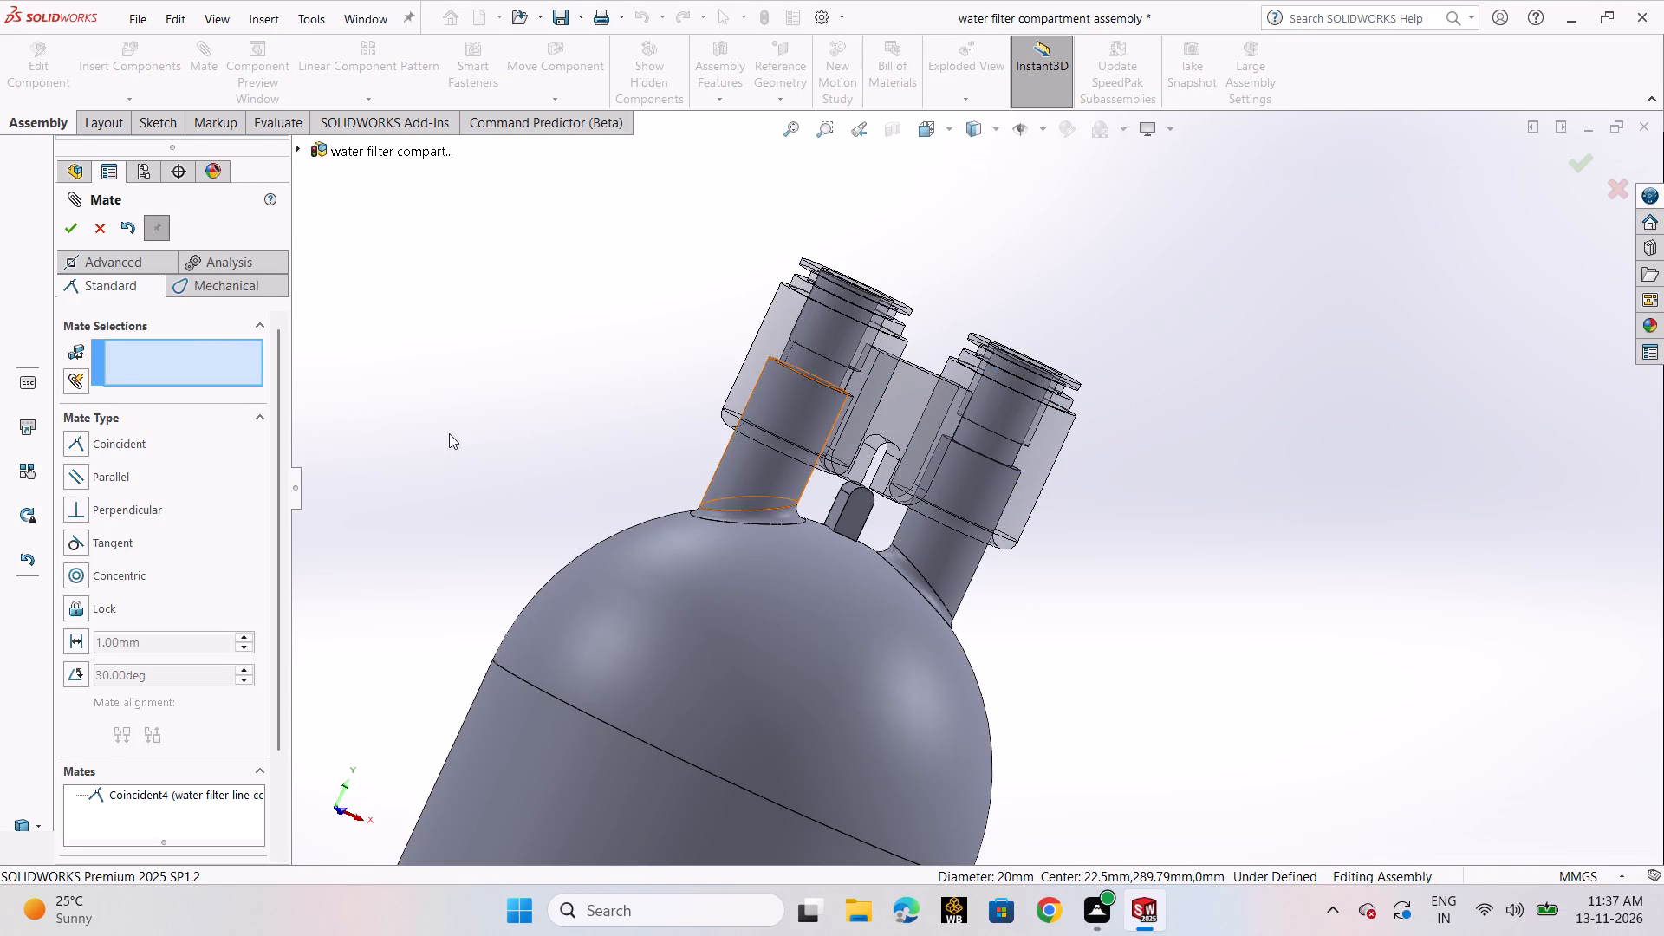
left_click(58, 230)
left_click(459, 351)
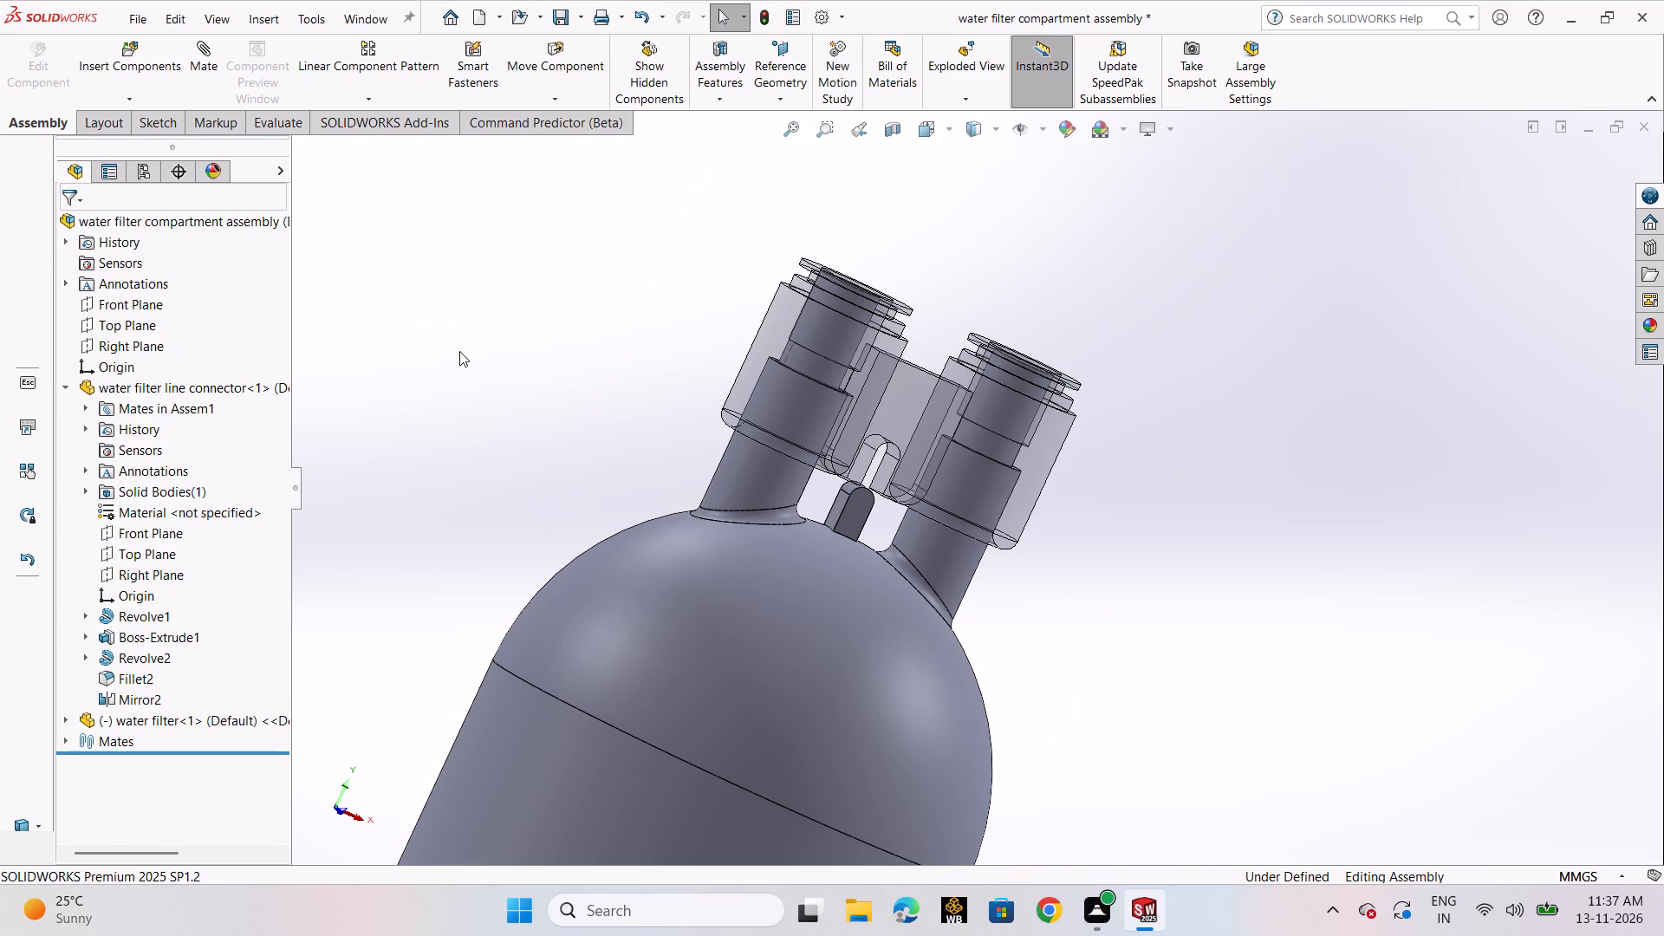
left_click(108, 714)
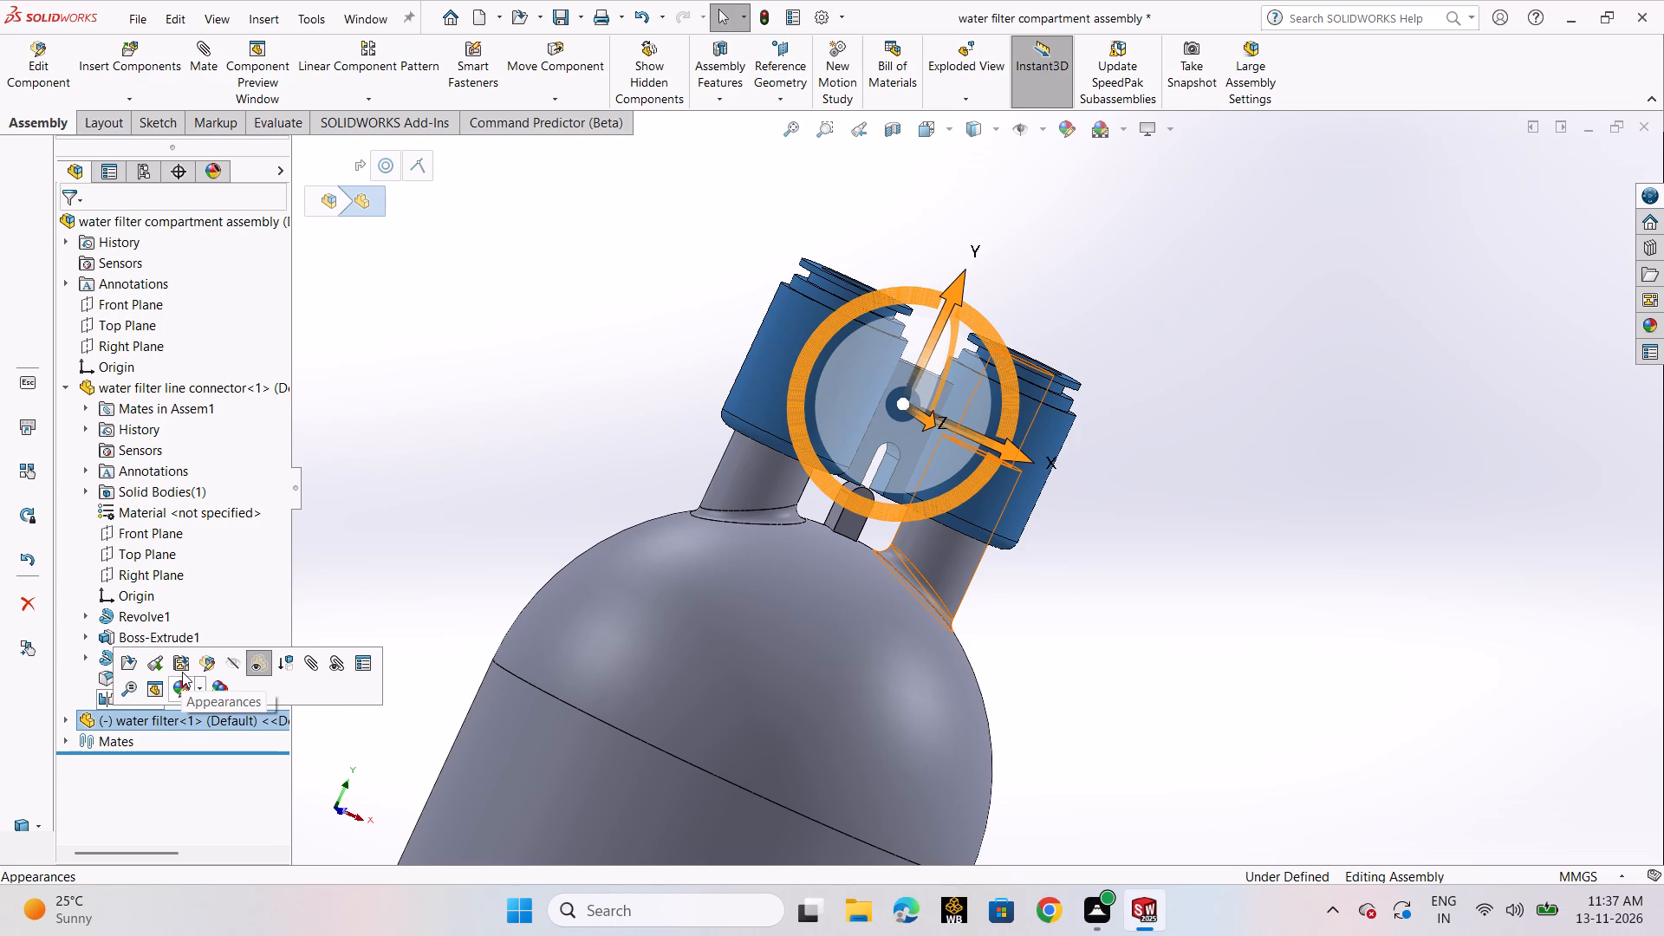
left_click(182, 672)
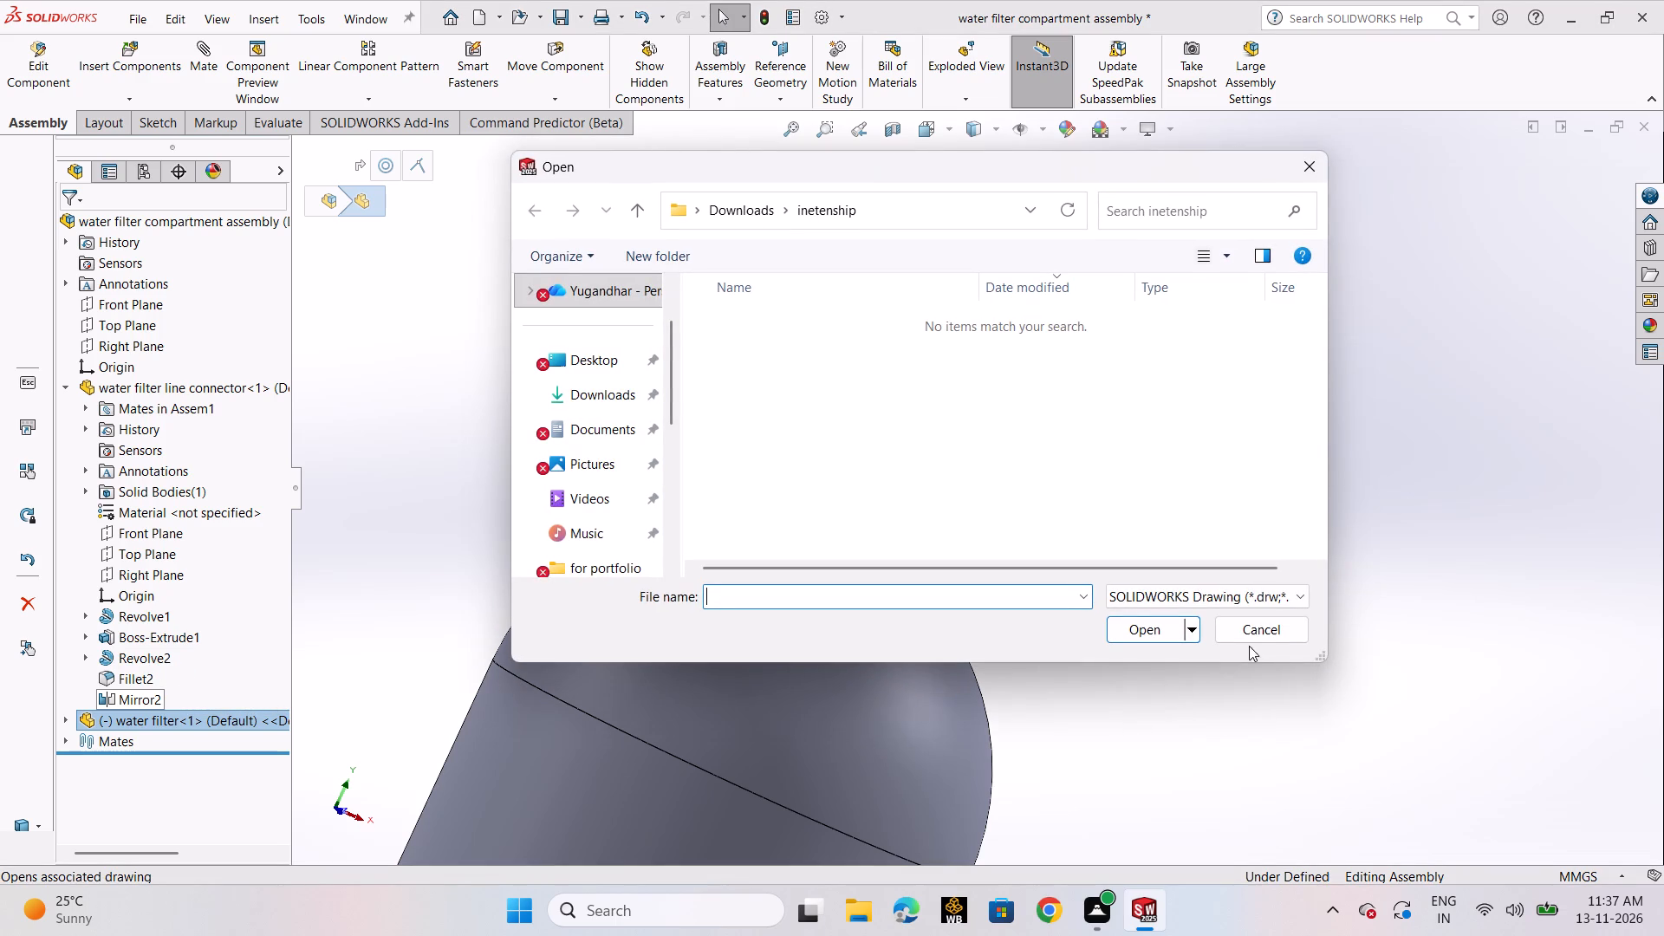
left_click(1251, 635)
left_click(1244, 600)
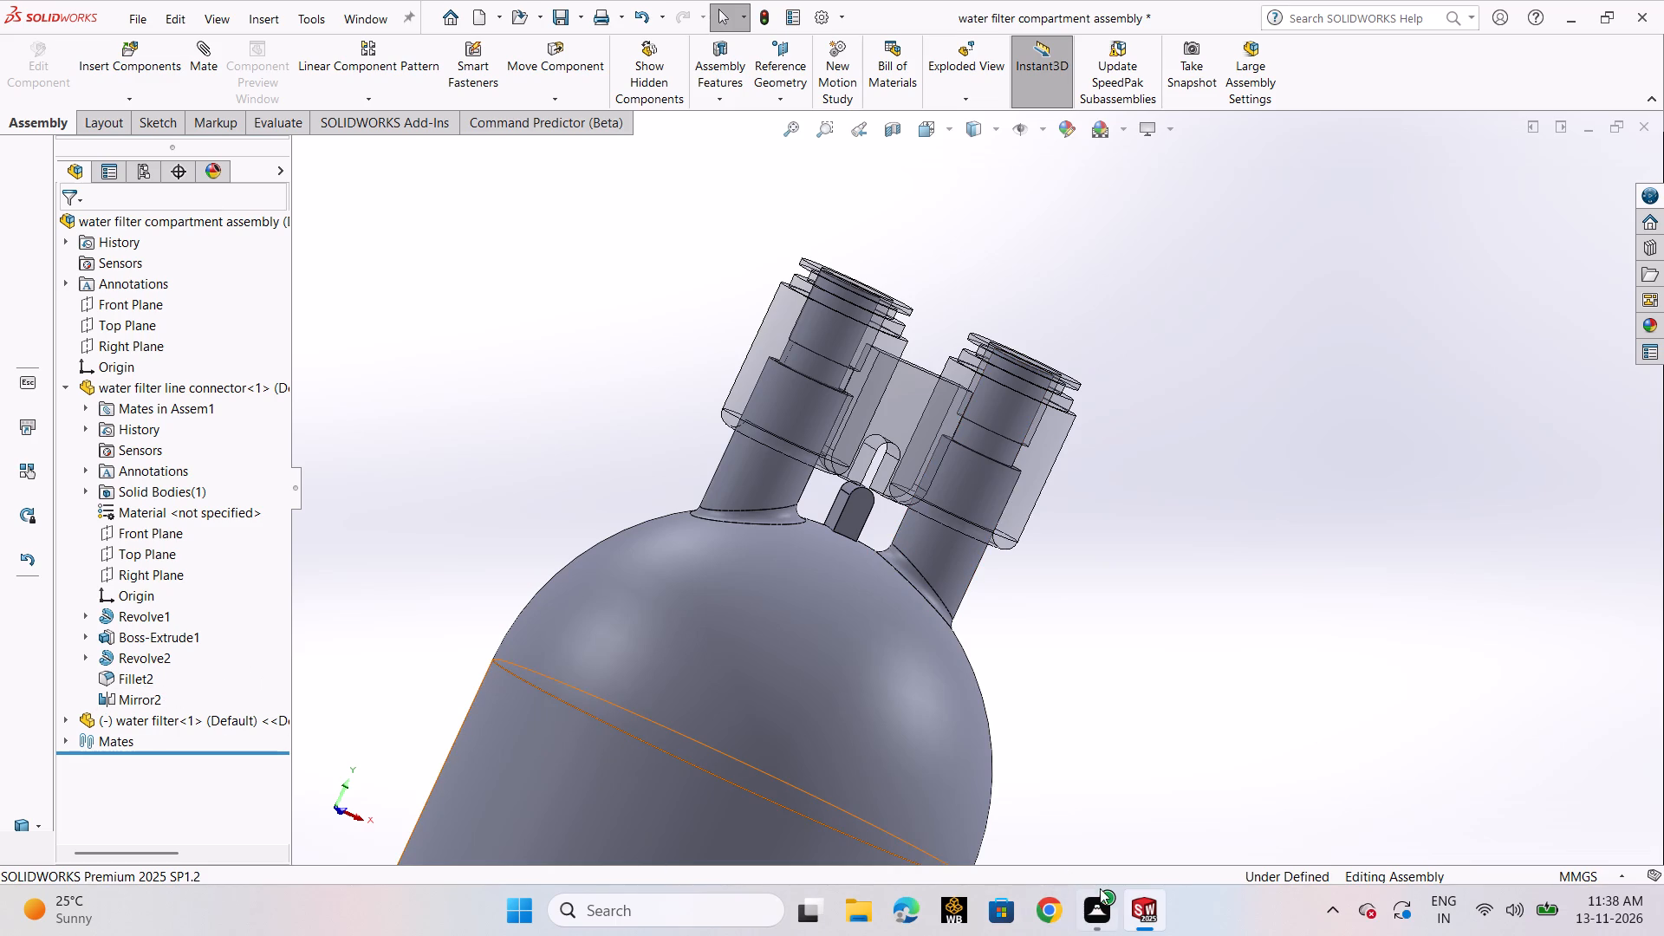
Switch to the water filter part window and apply a section view that cuts lengthwise through both bores.
left_click(952, 799)
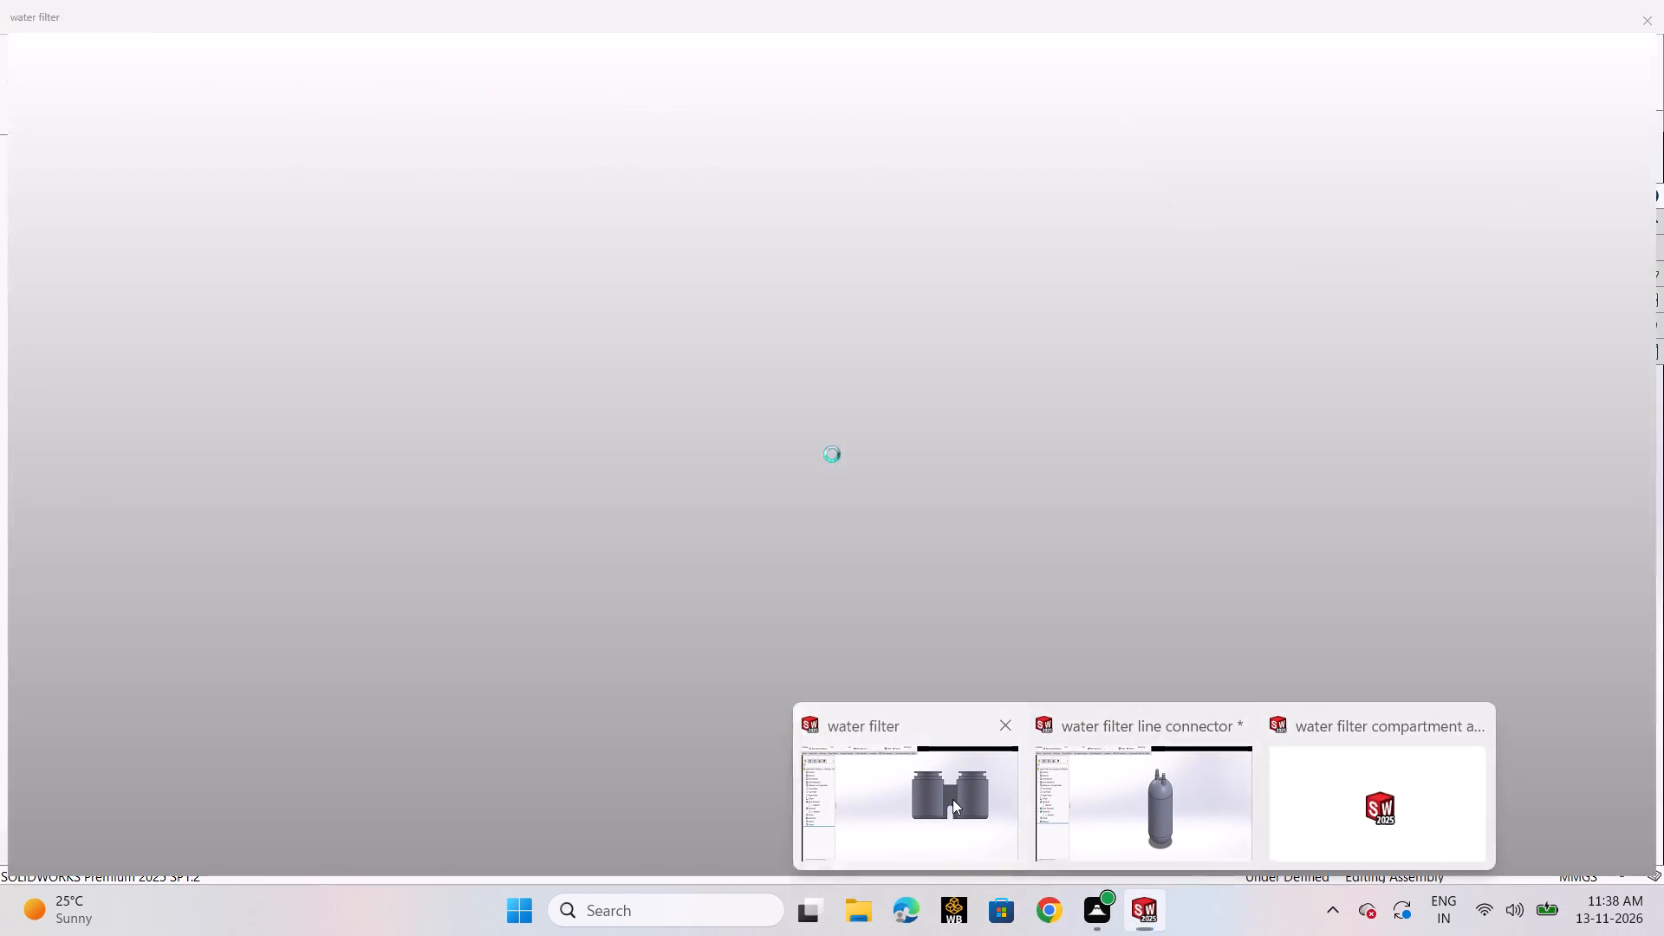
scroll(1030, 584, "up", 2)
scroll(1094, 462, "up", 3)
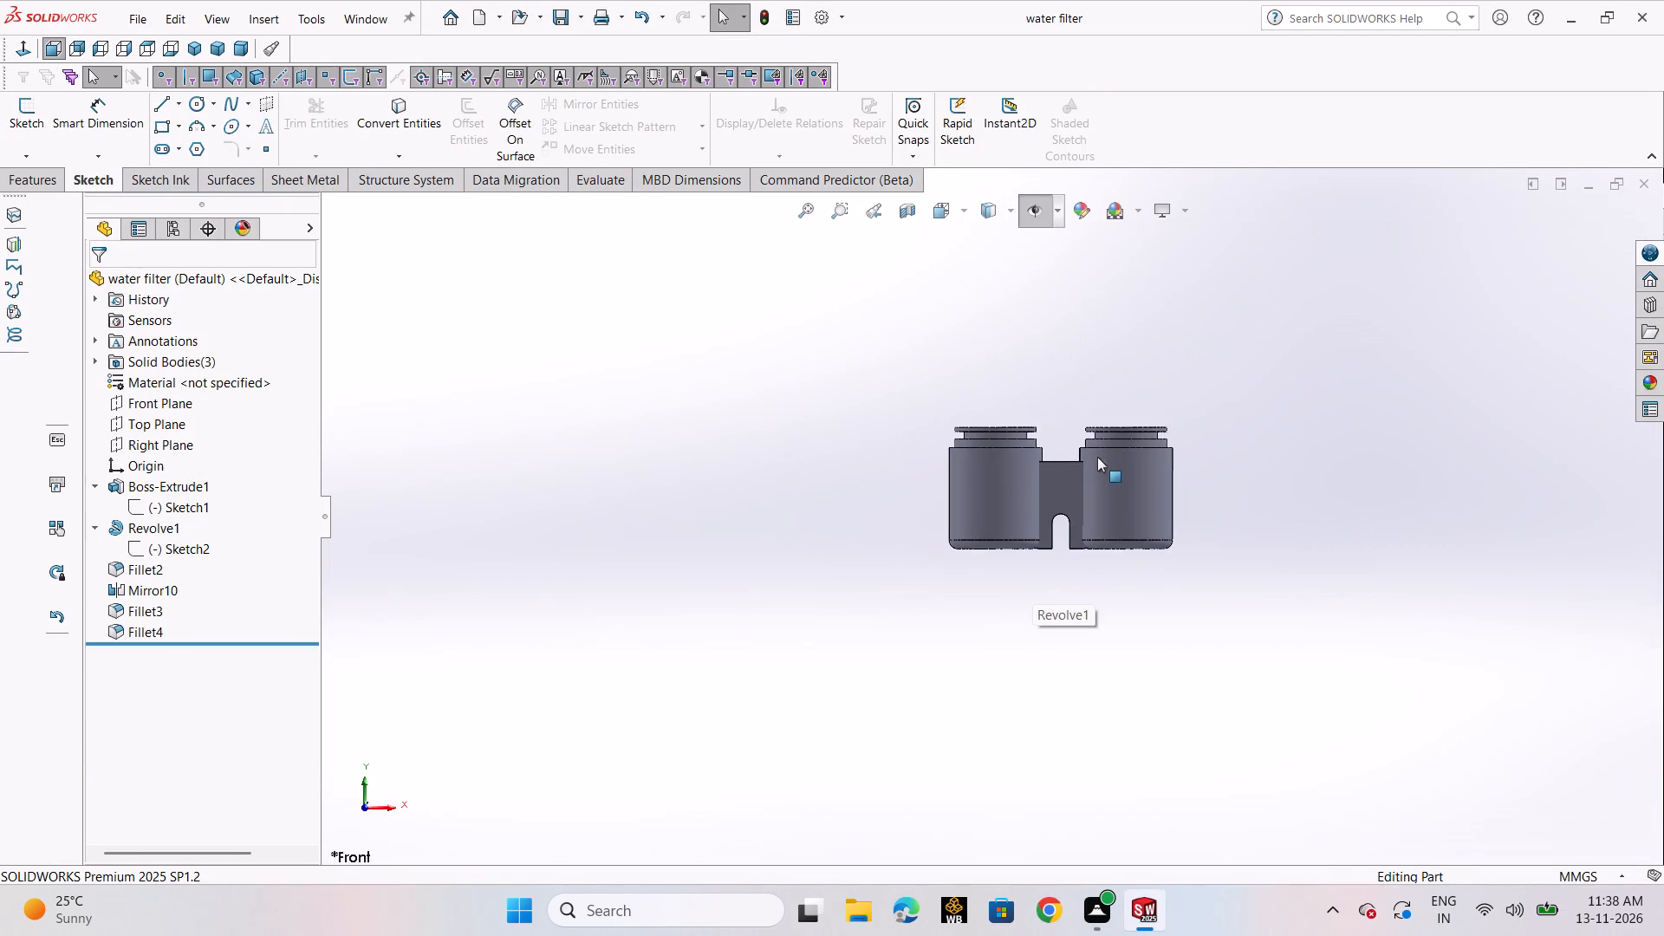
scroll(1103, 458, "down", 1)
left_click(911, 215)
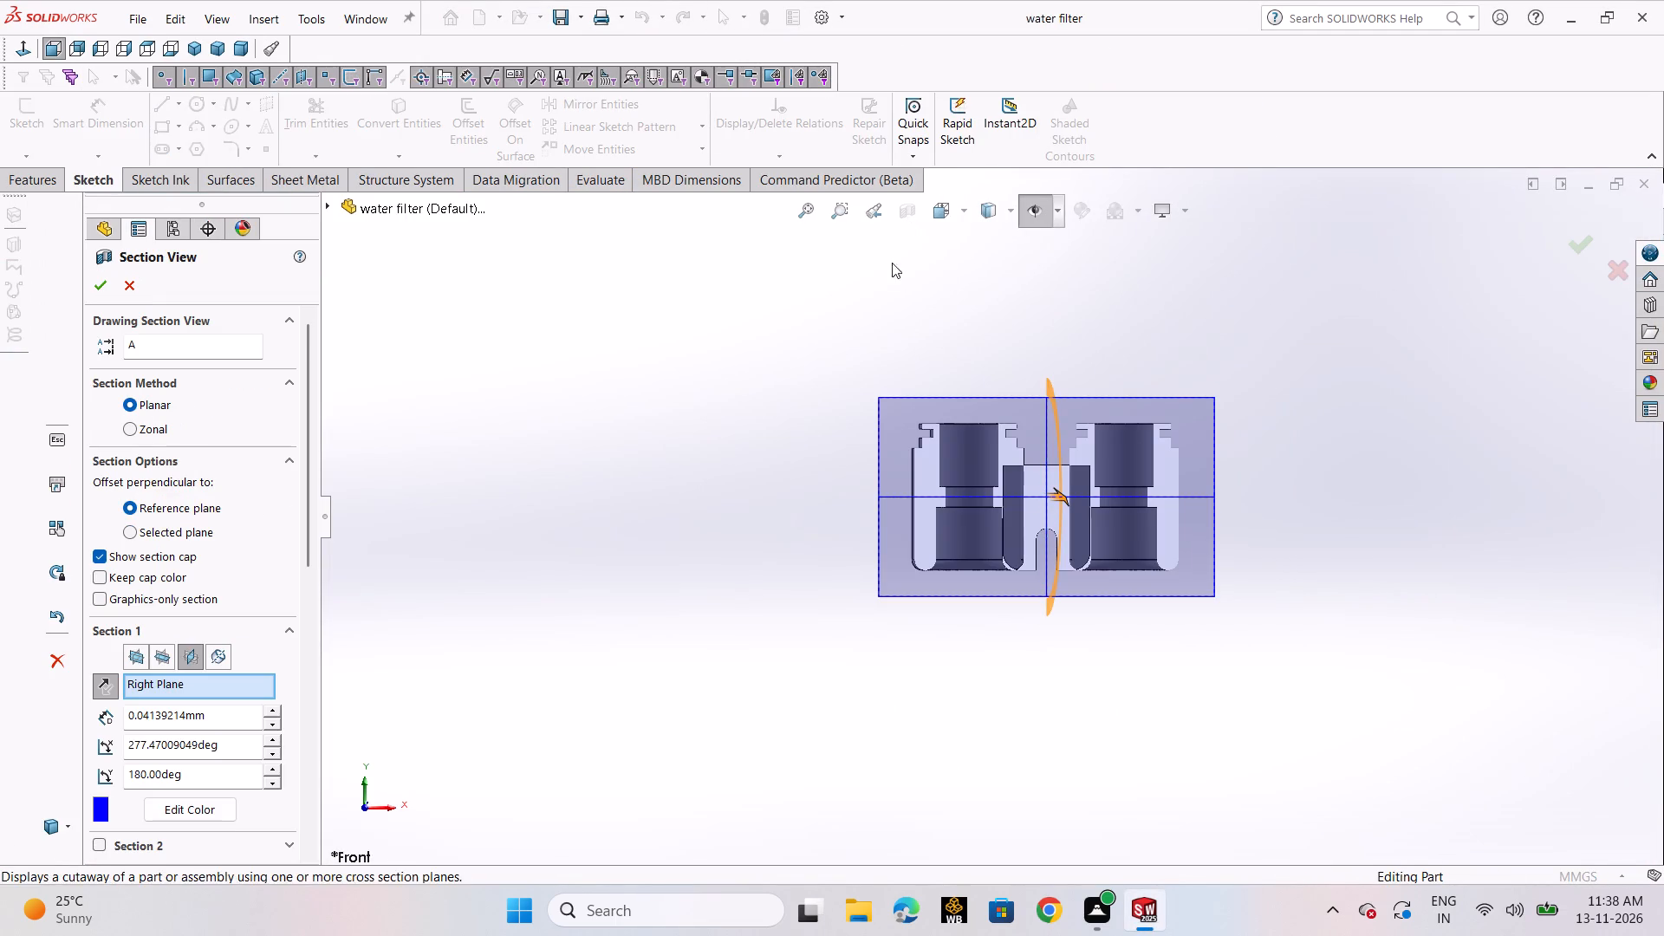
left_click(1574, 244)
left_click(1314, 393)
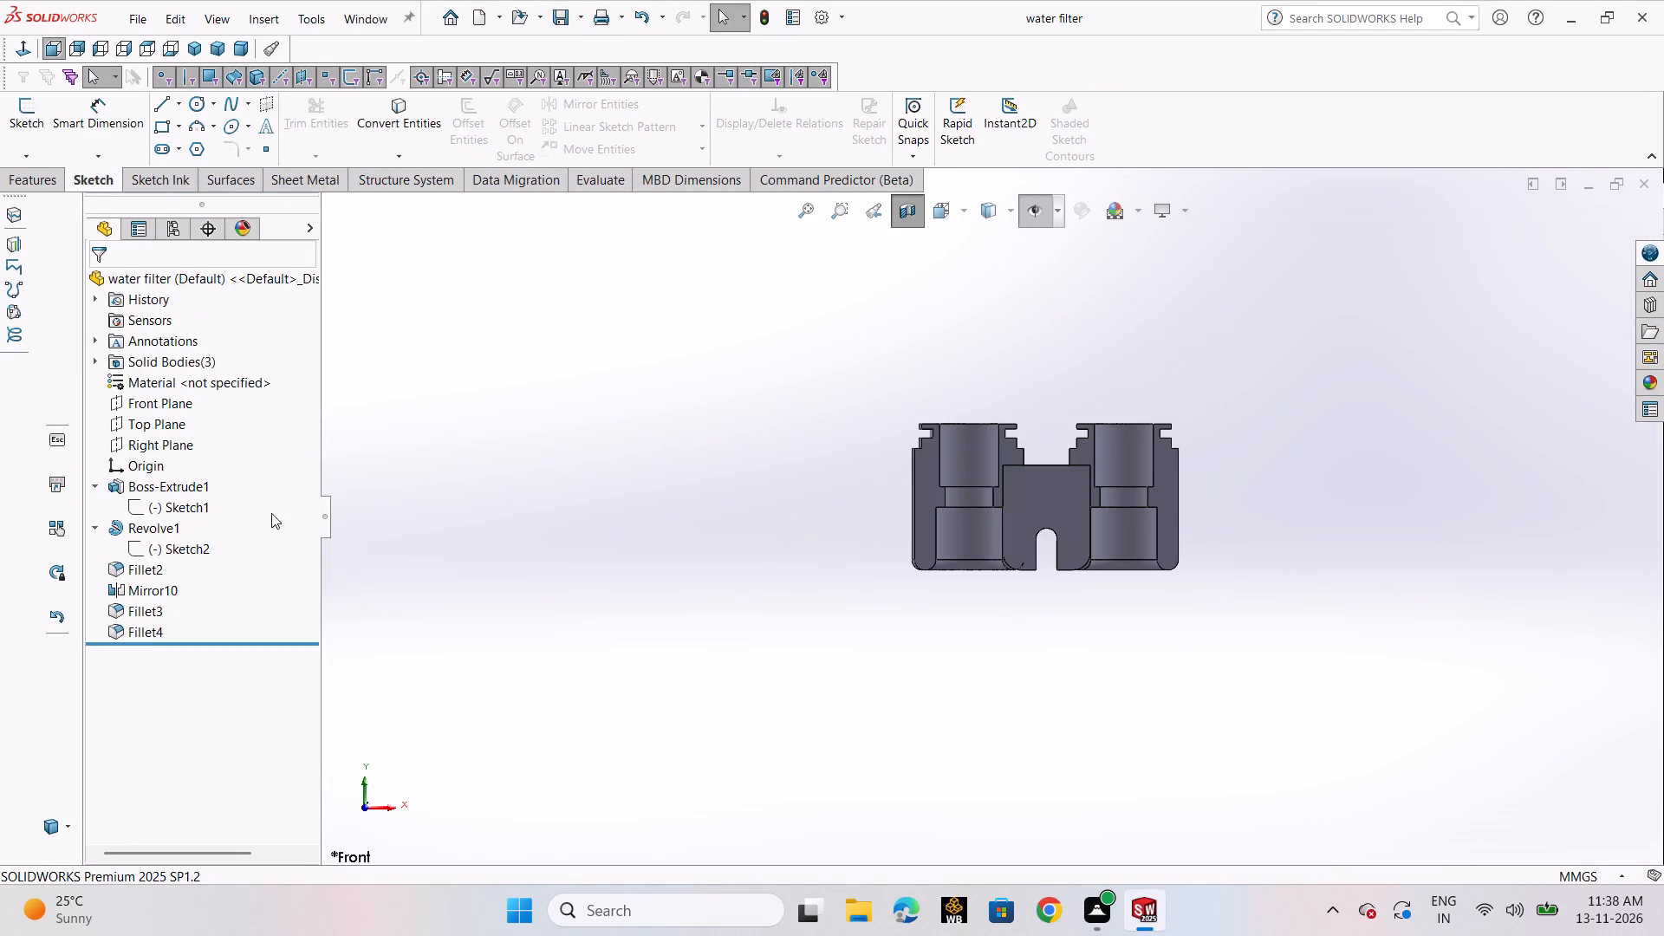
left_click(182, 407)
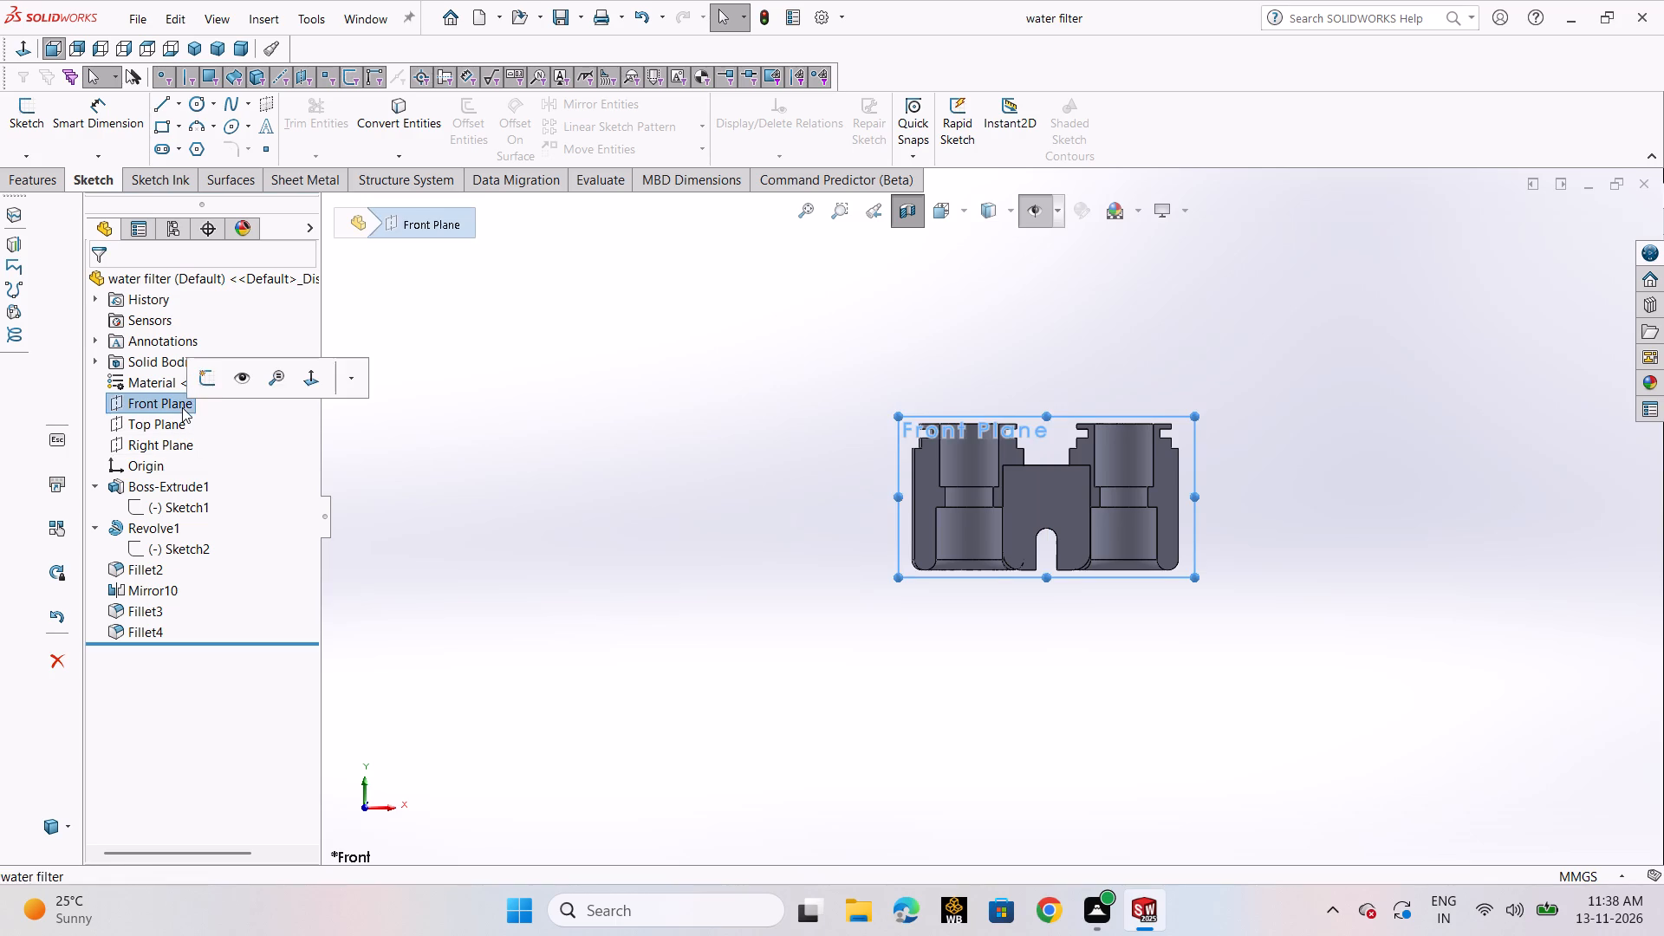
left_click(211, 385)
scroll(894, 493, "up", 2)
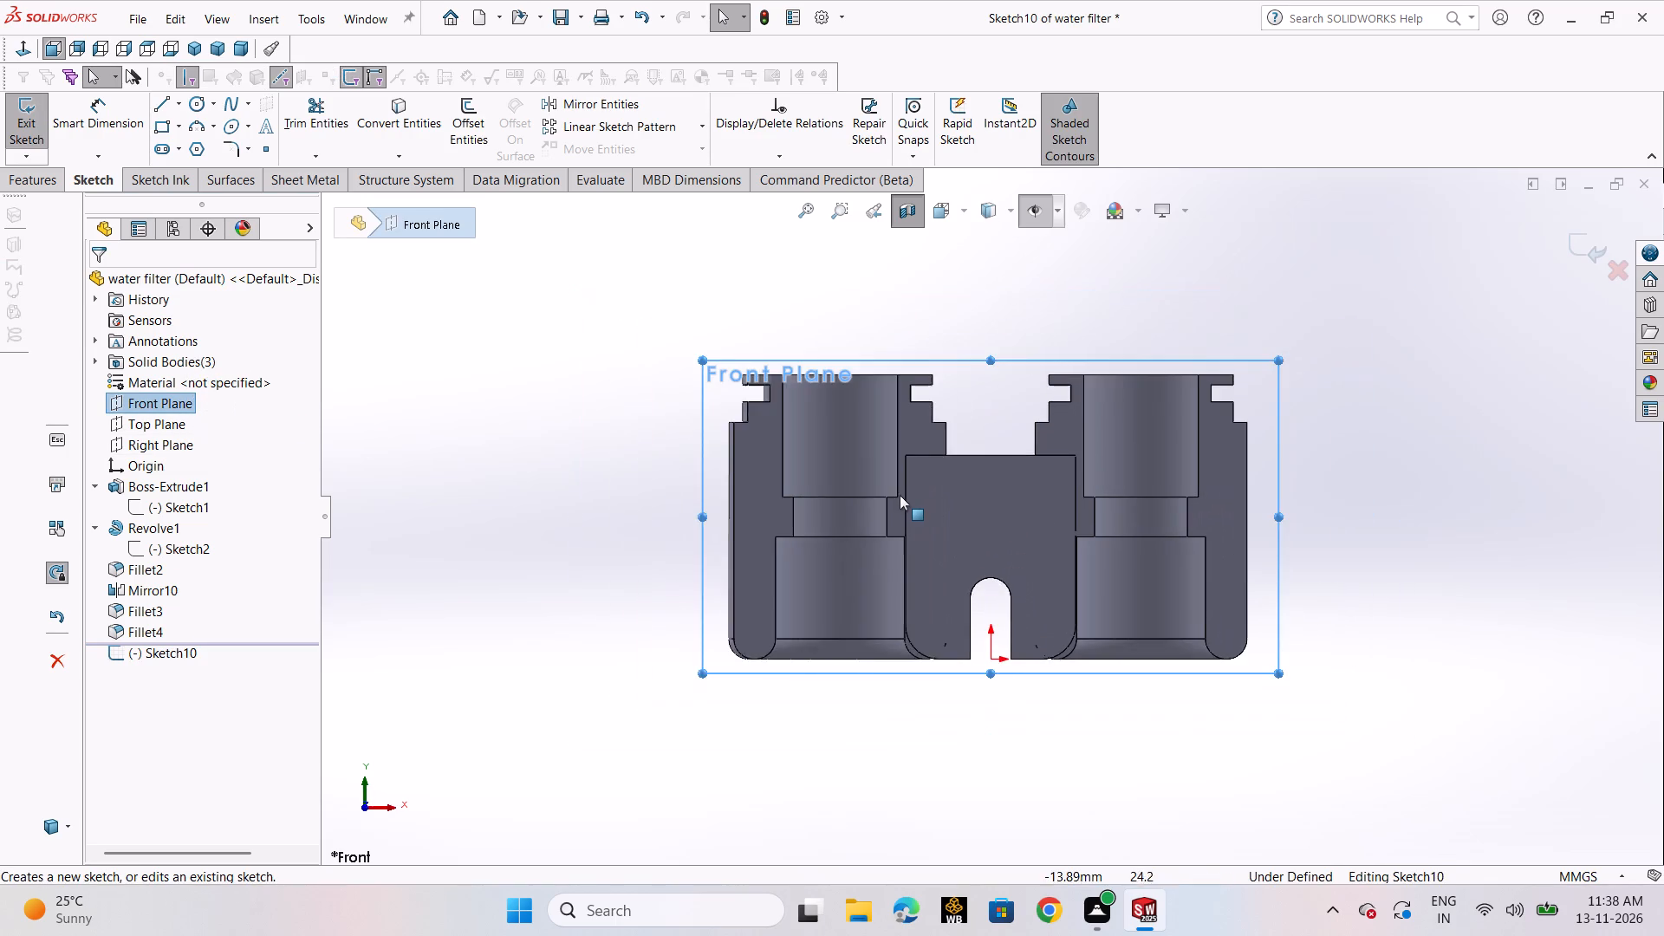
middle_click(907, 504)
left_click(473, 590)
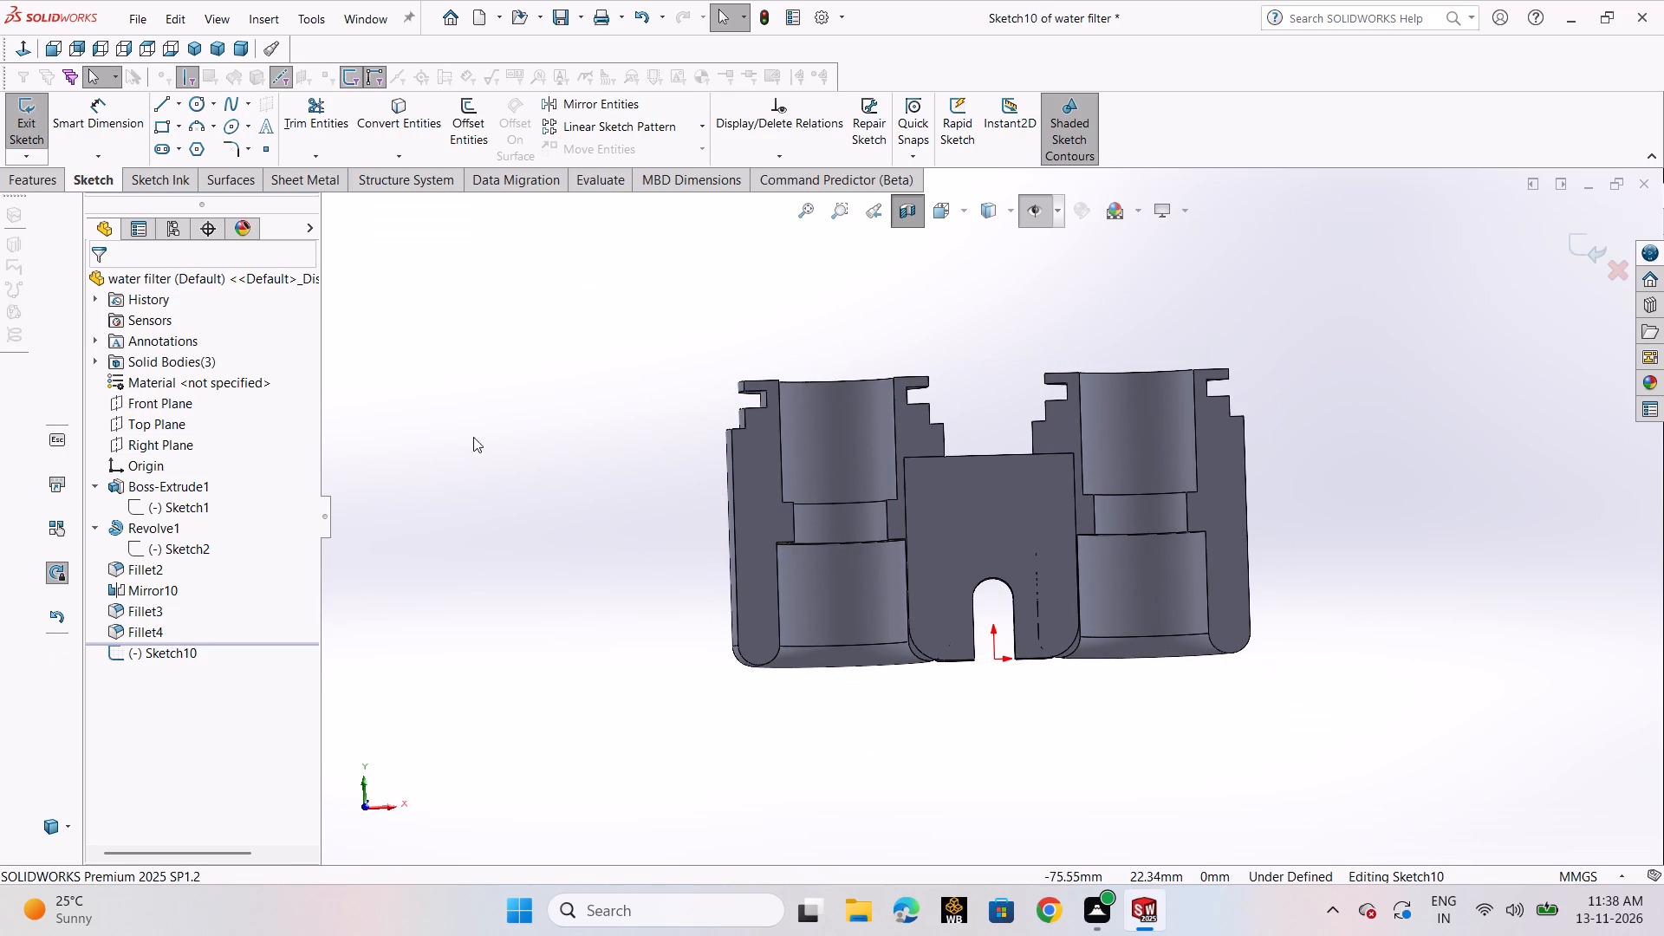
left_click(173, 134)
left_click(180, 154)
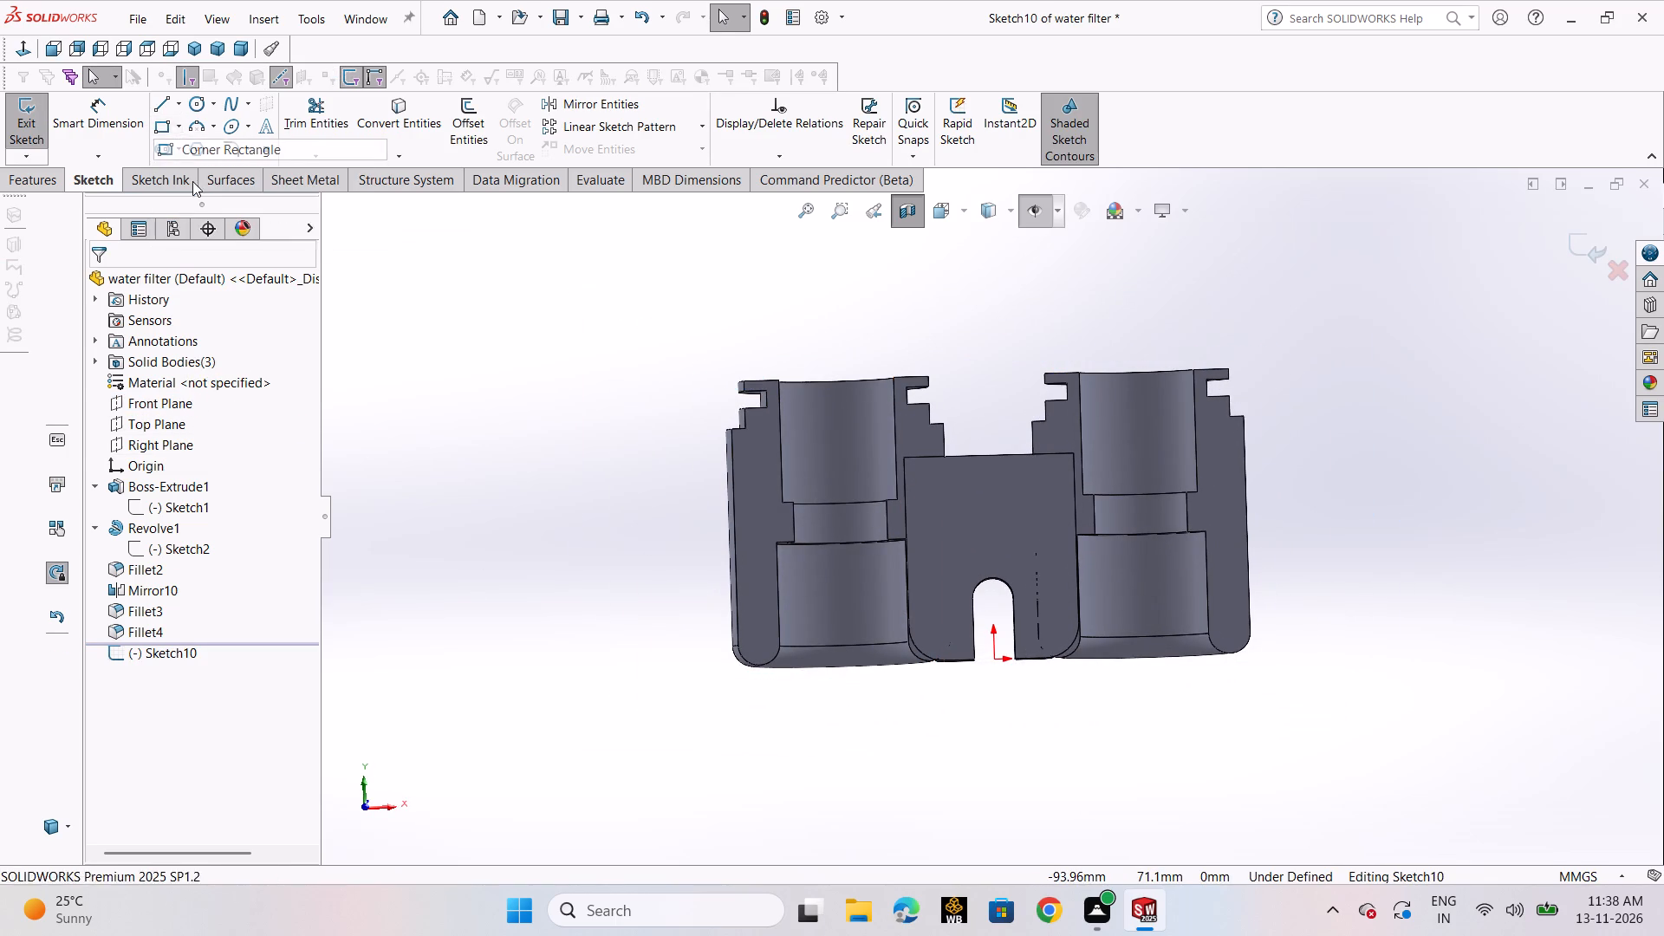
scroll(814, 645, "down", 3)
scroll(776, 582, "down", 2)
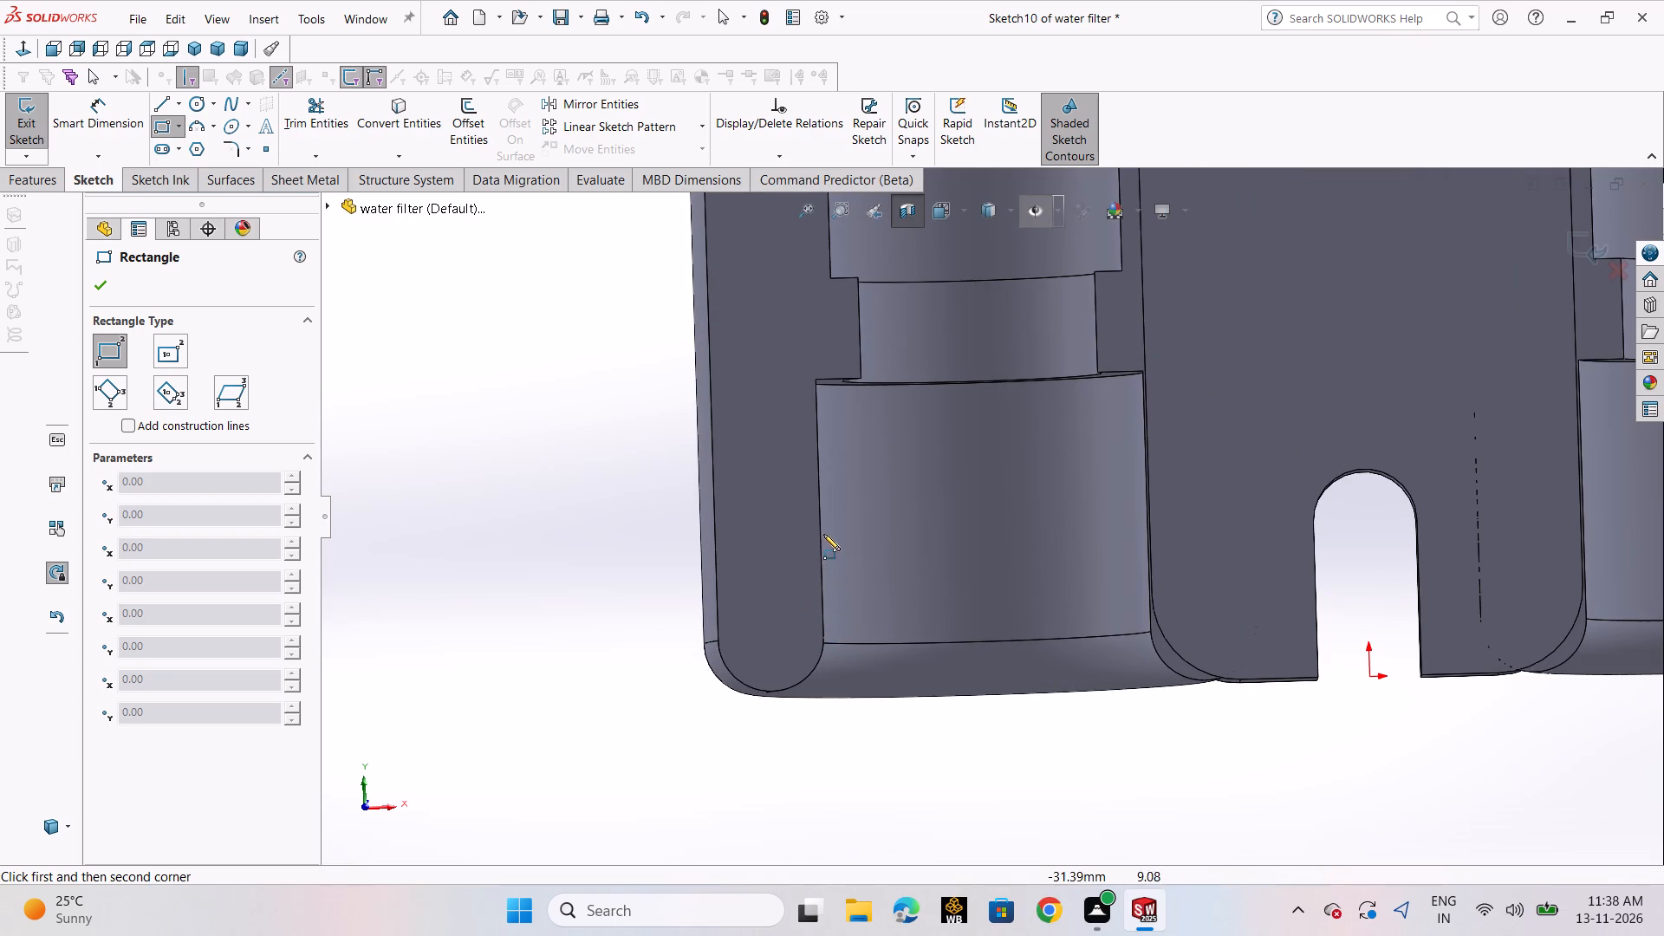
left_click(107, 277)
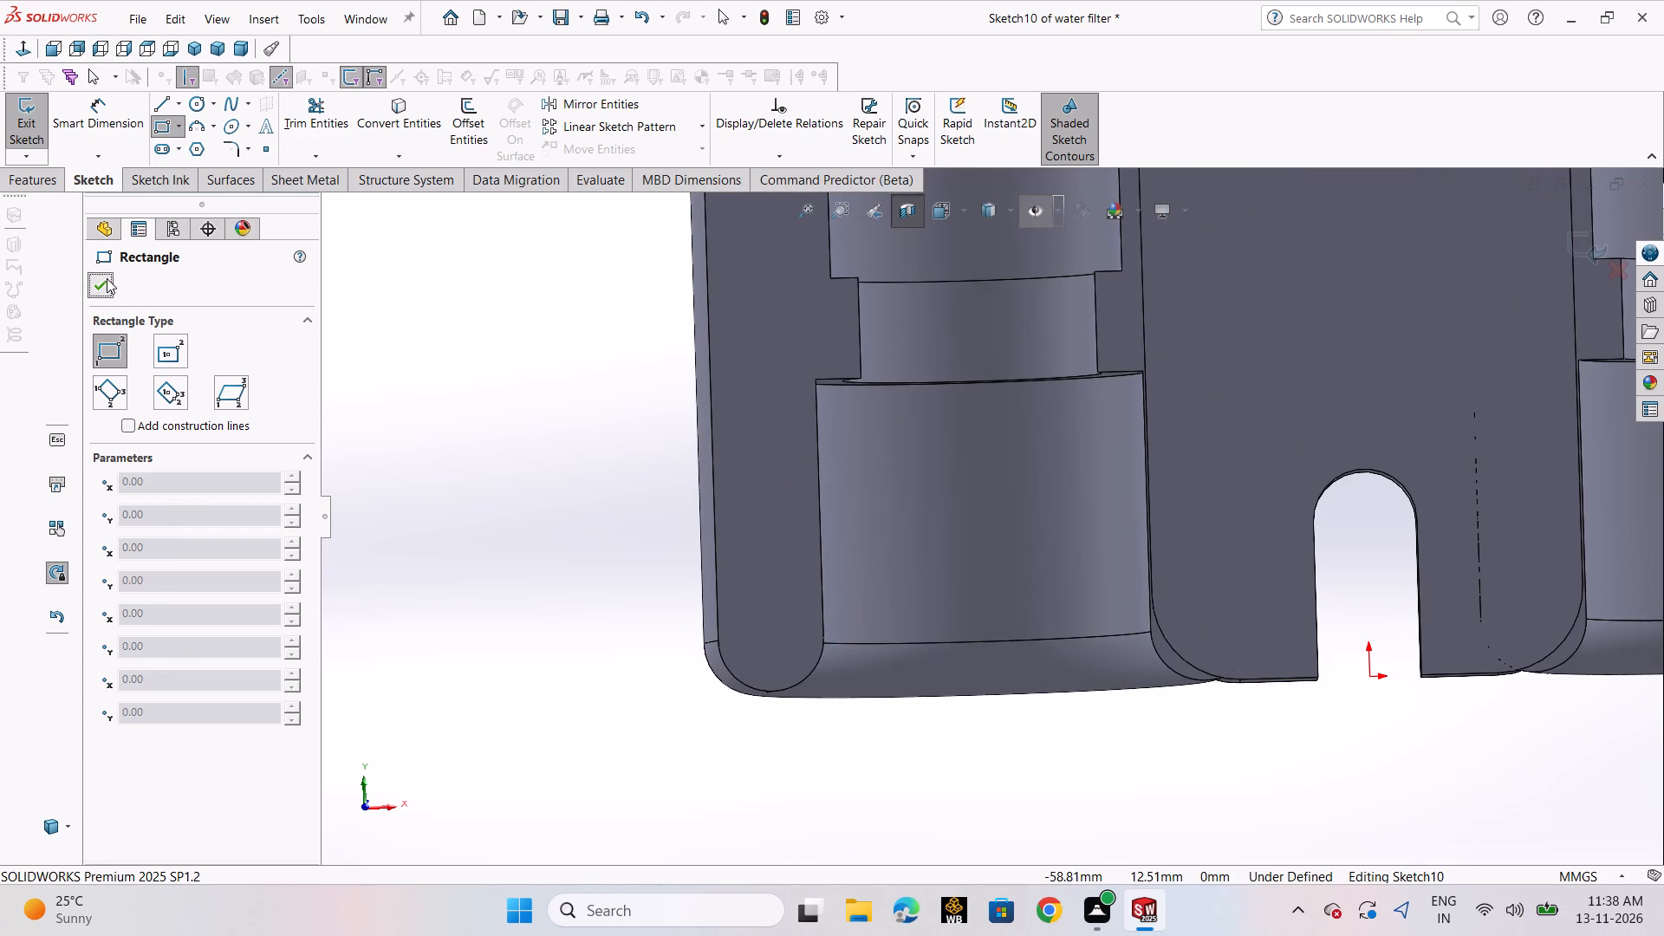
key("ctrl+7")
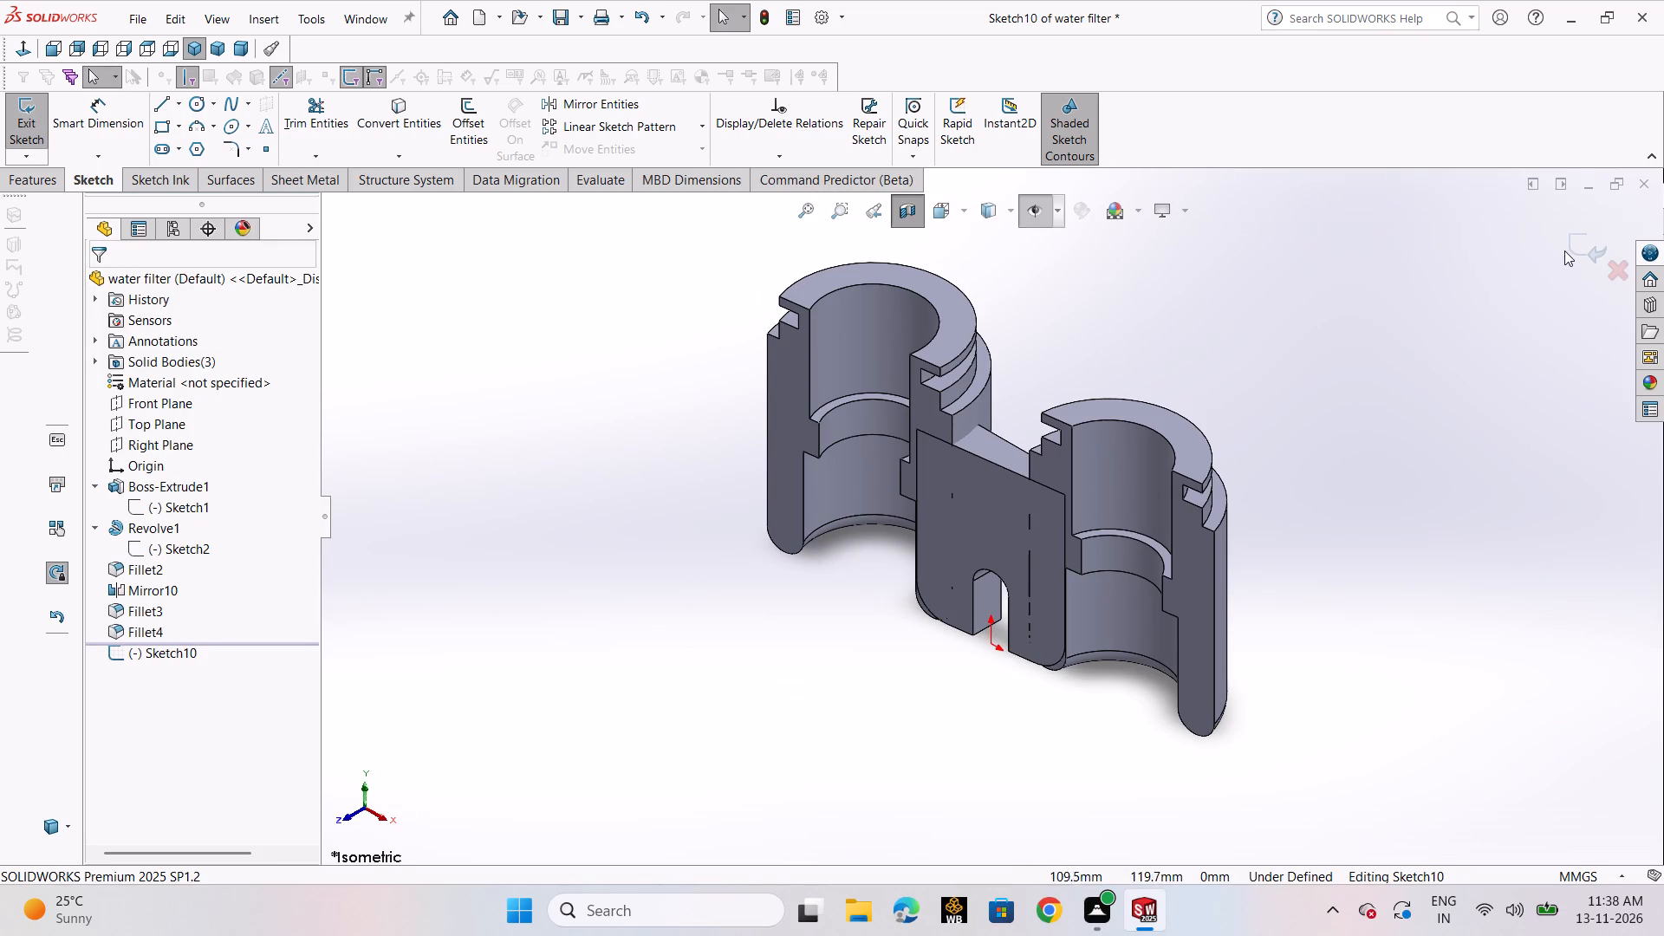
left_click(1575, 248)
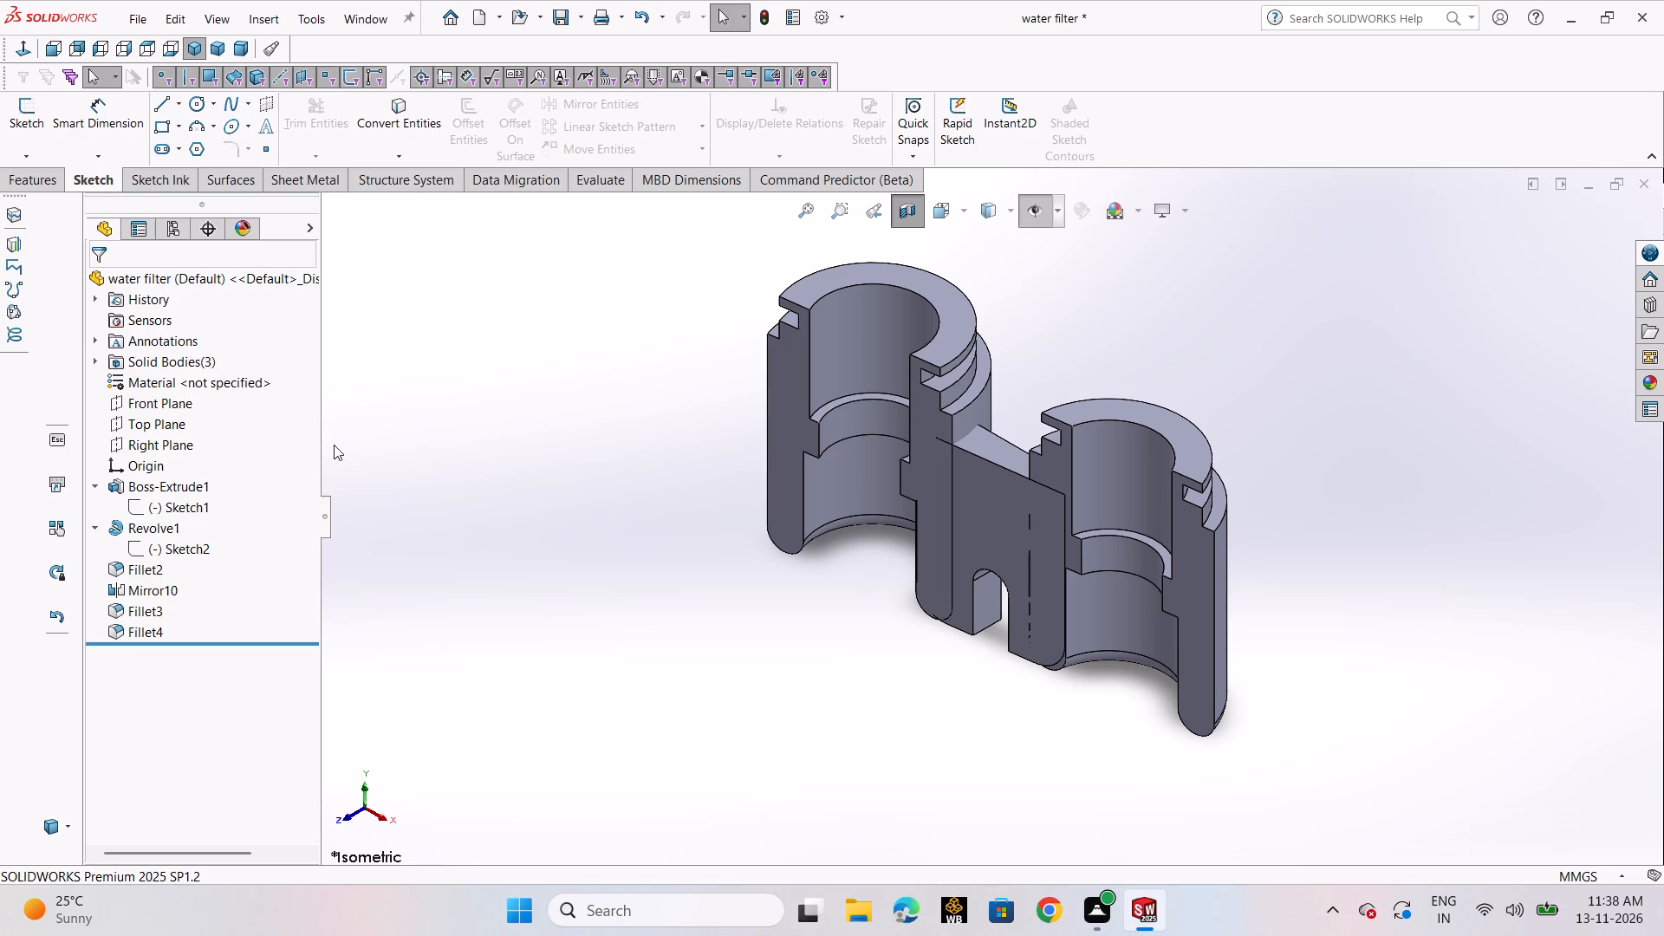
Start a sketch on the Front Plane and draw a corner rectangle about 1.35 by 3.35 mm into the wide lower bore's wall.
left_click(173, 402)
left_click(194, 377)
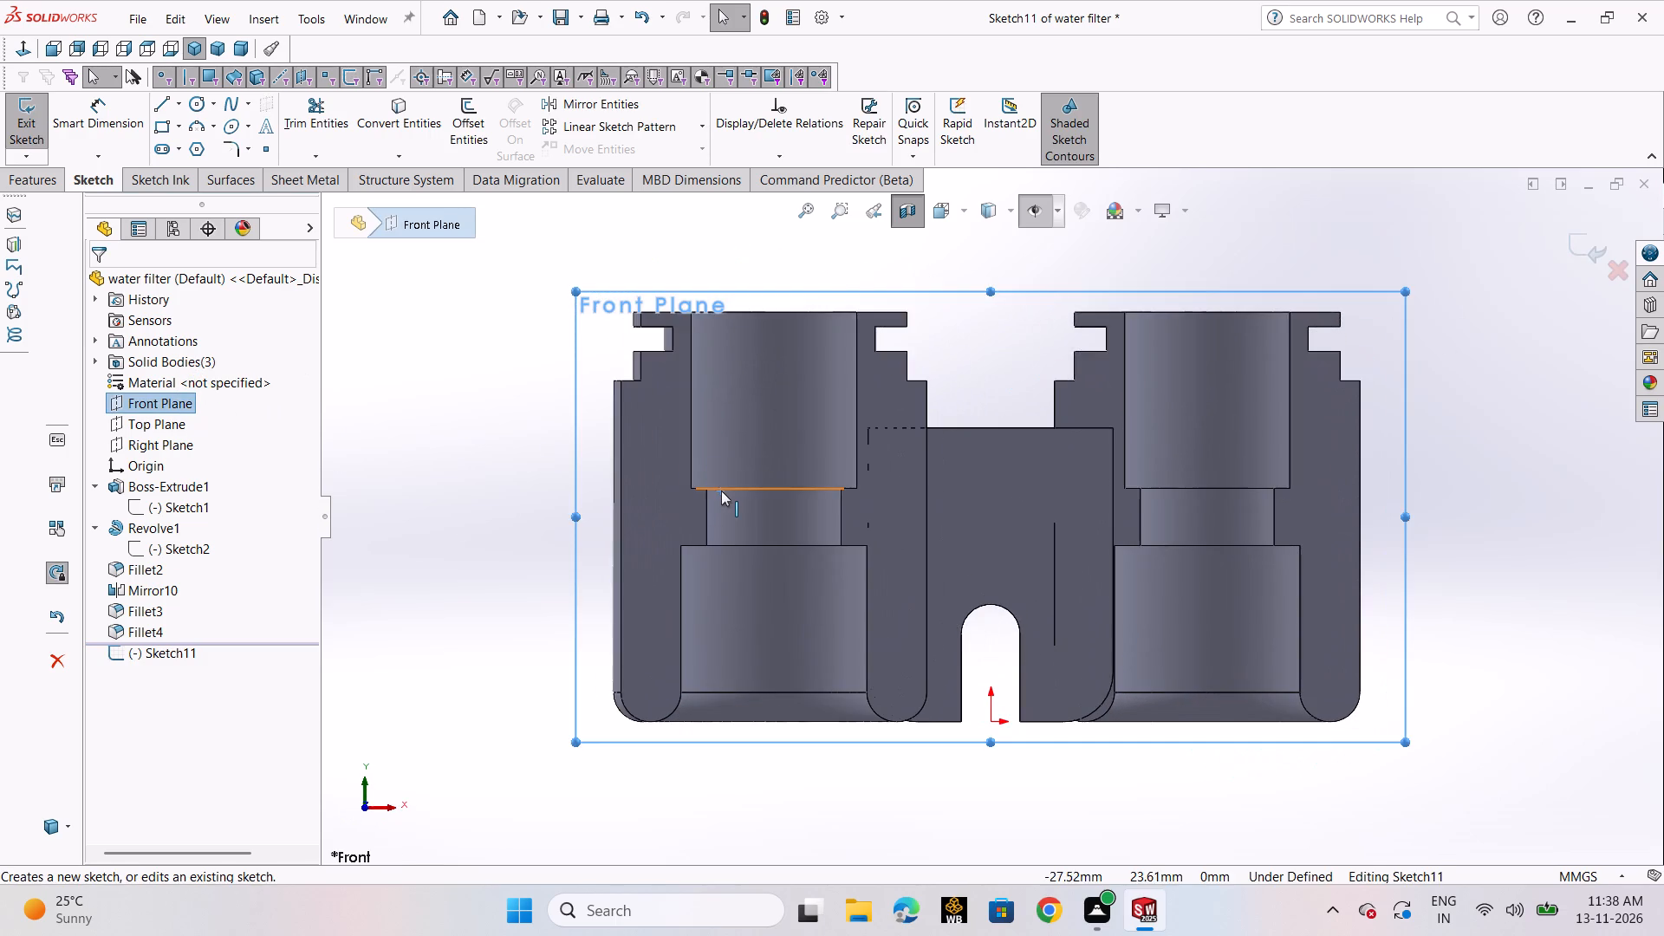
scroll(724, 500, "up", 1)
left_click(161, 129)
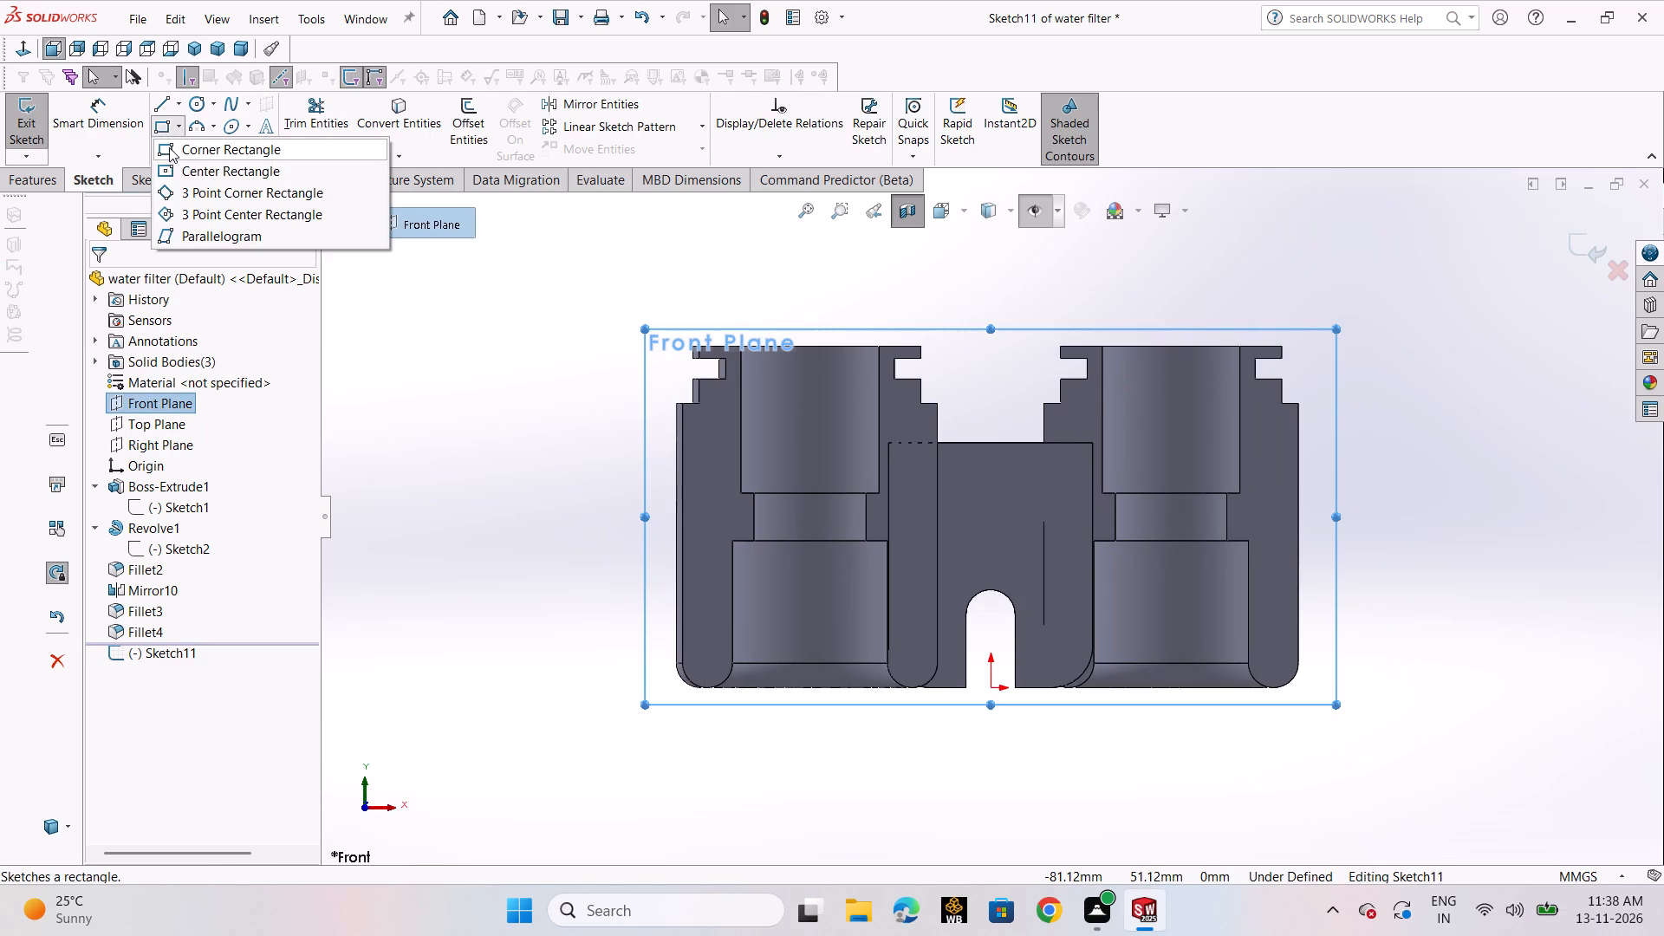
left_click(171, 149)
scroll(784, 585, "down", 6)
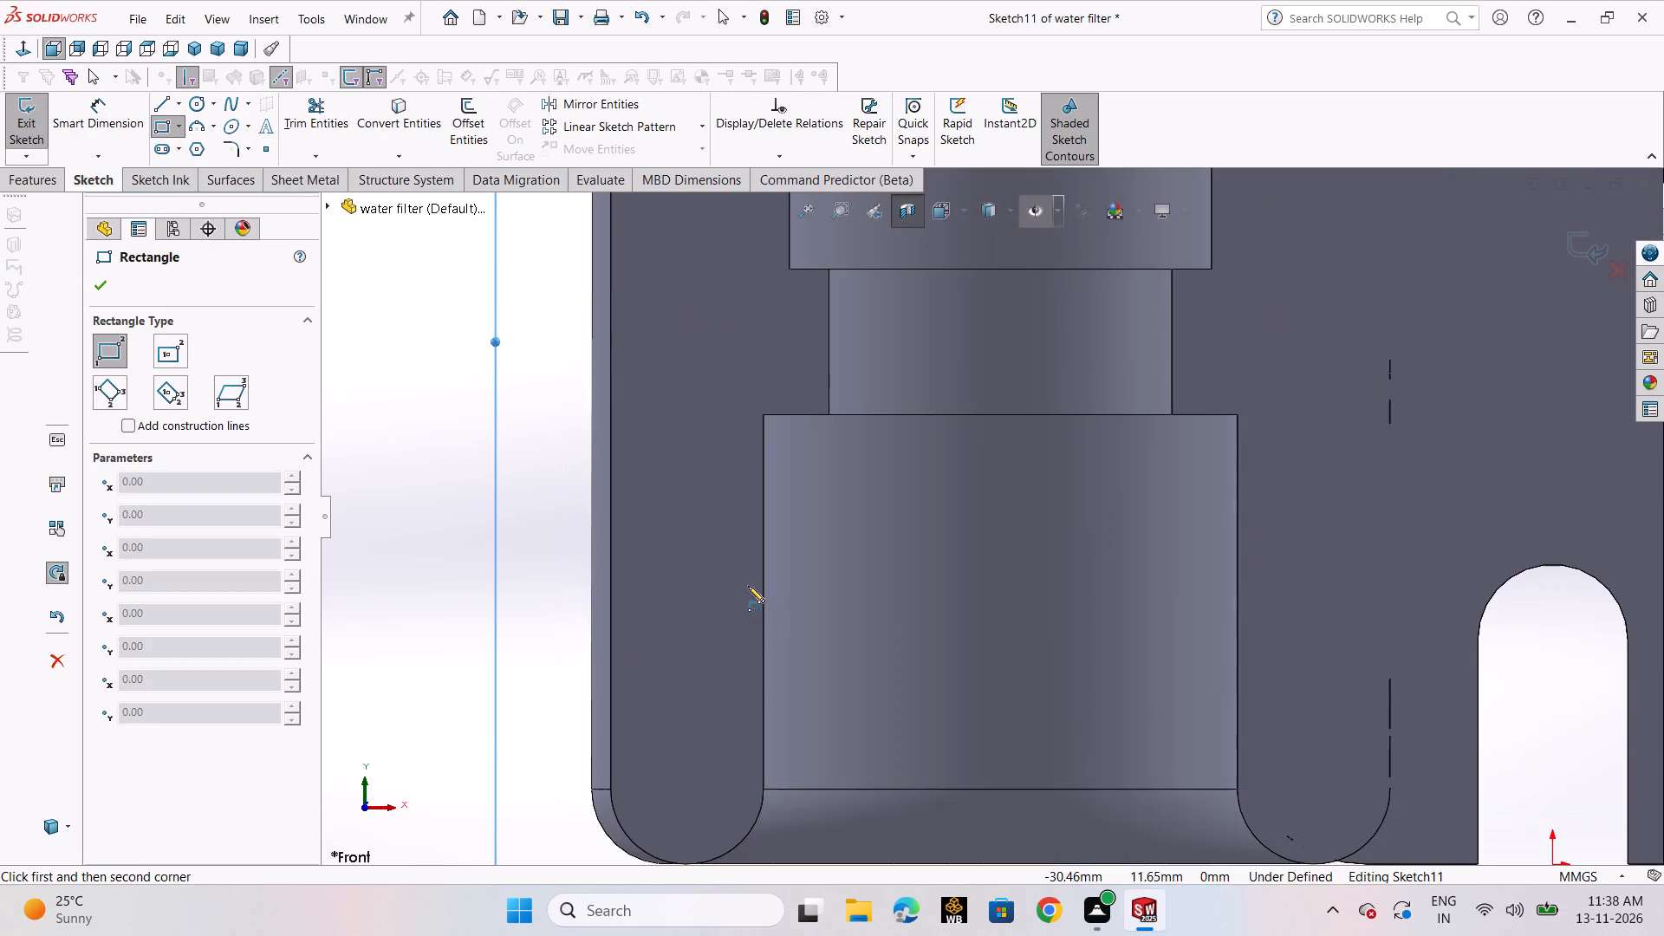
scroll(748, 586, "up", 1)
scroll(748, 586, "down", 1)
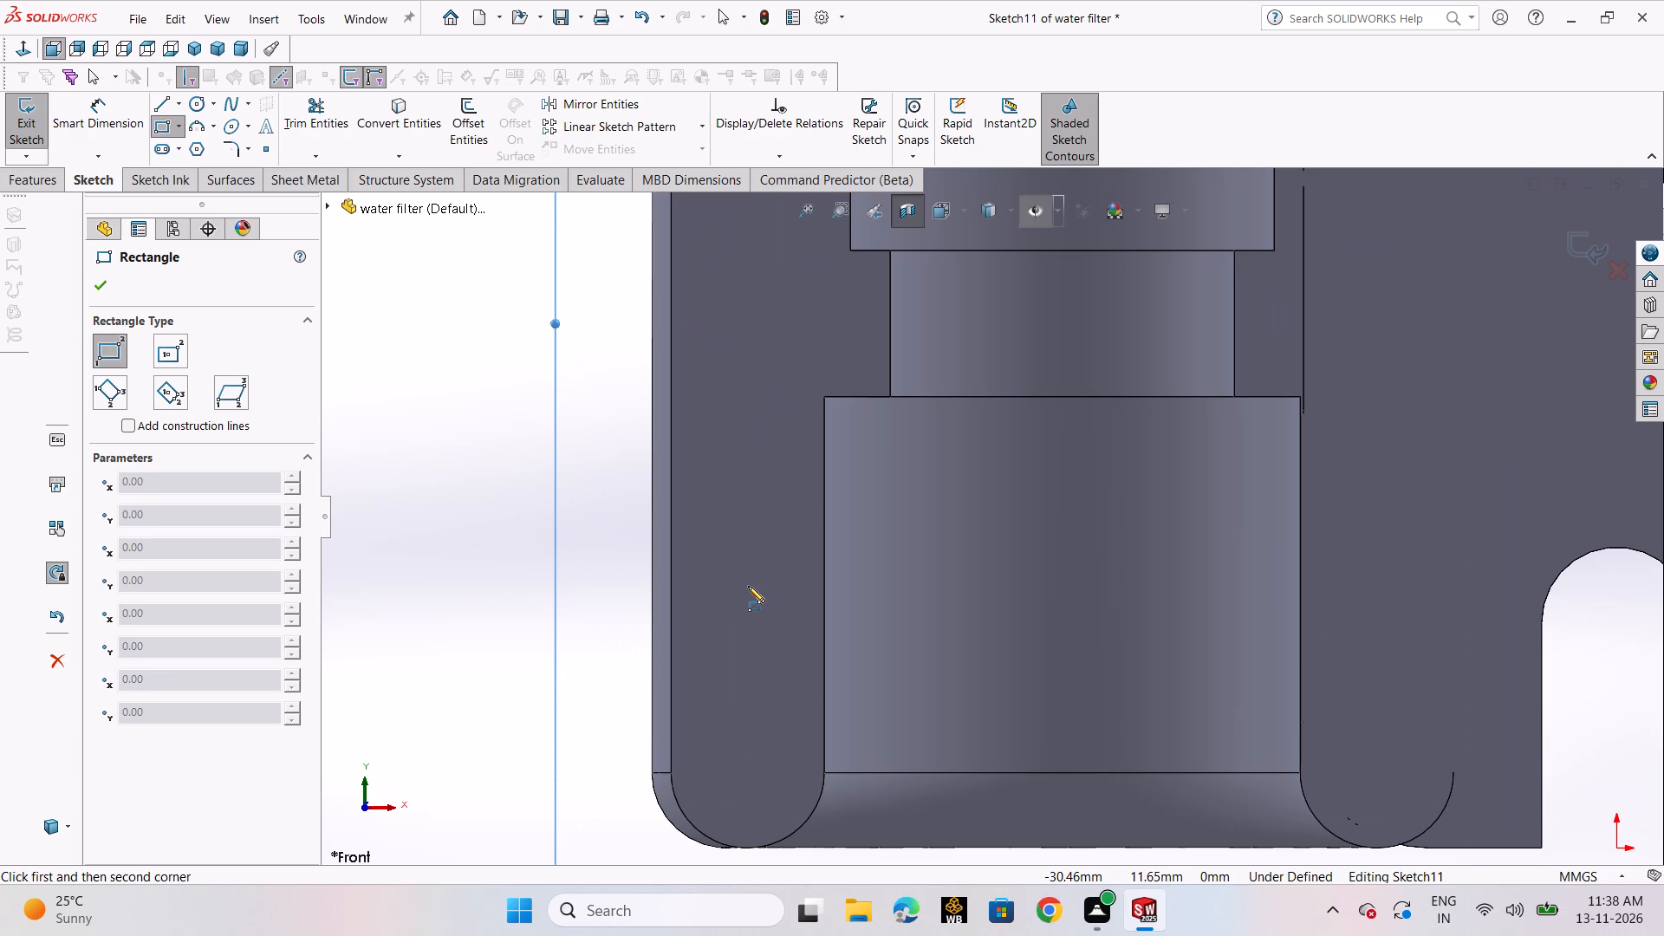
left_click(825, 541)
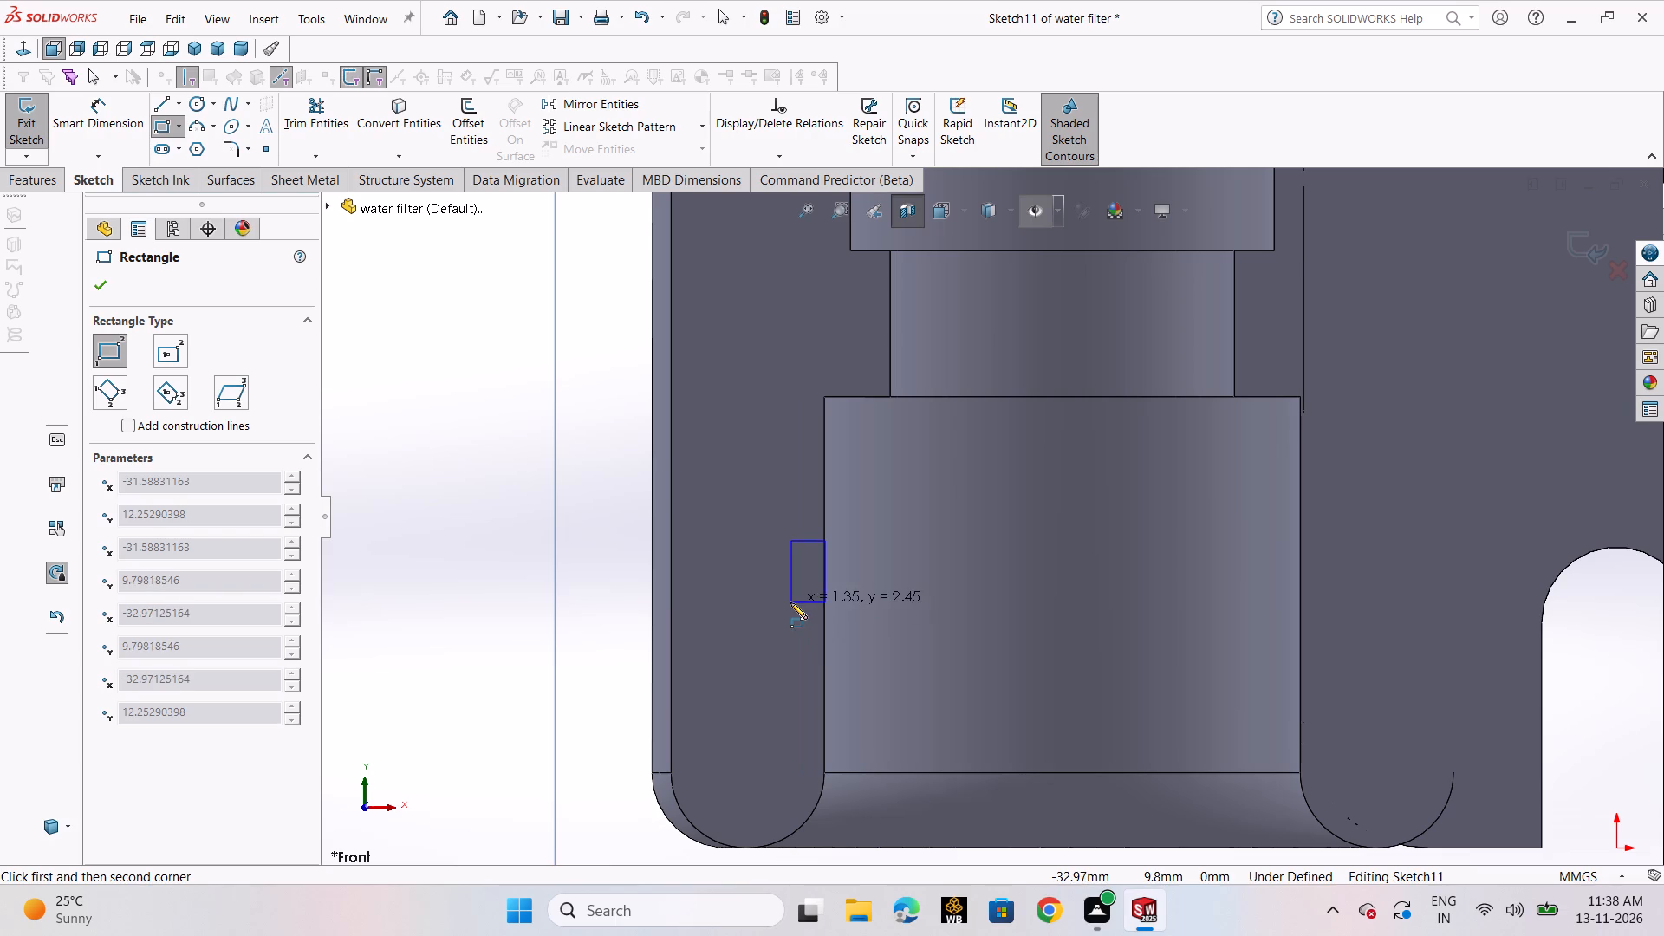
left_click(791, 625)
right_click(791, 625)
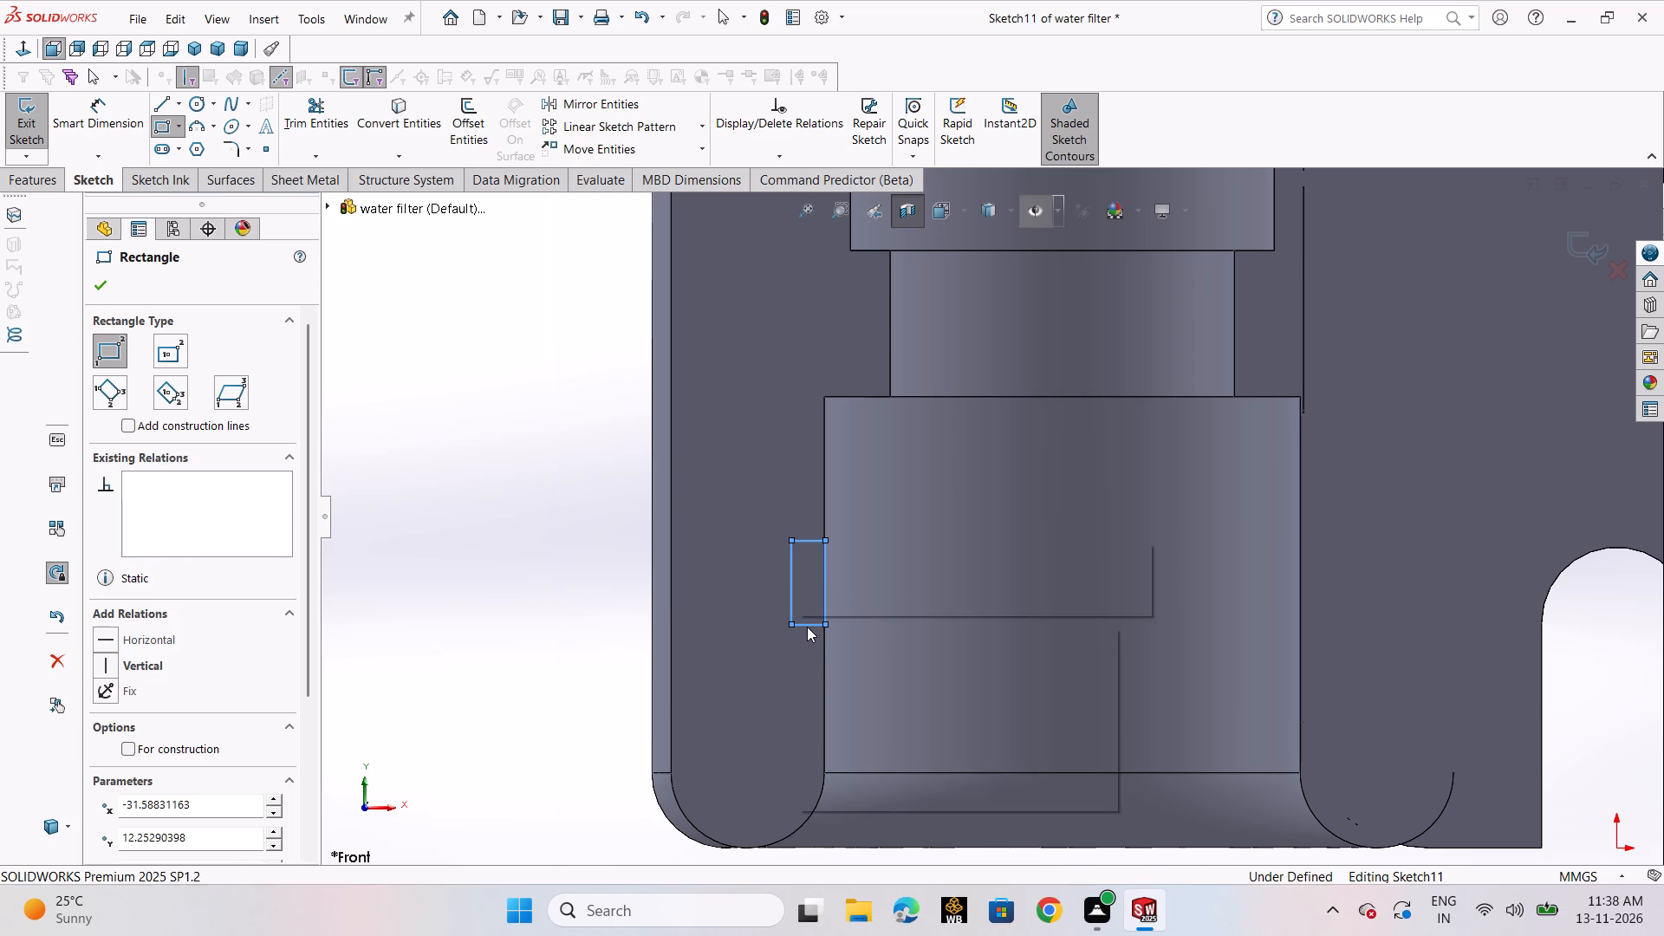
left_click(824, 638)
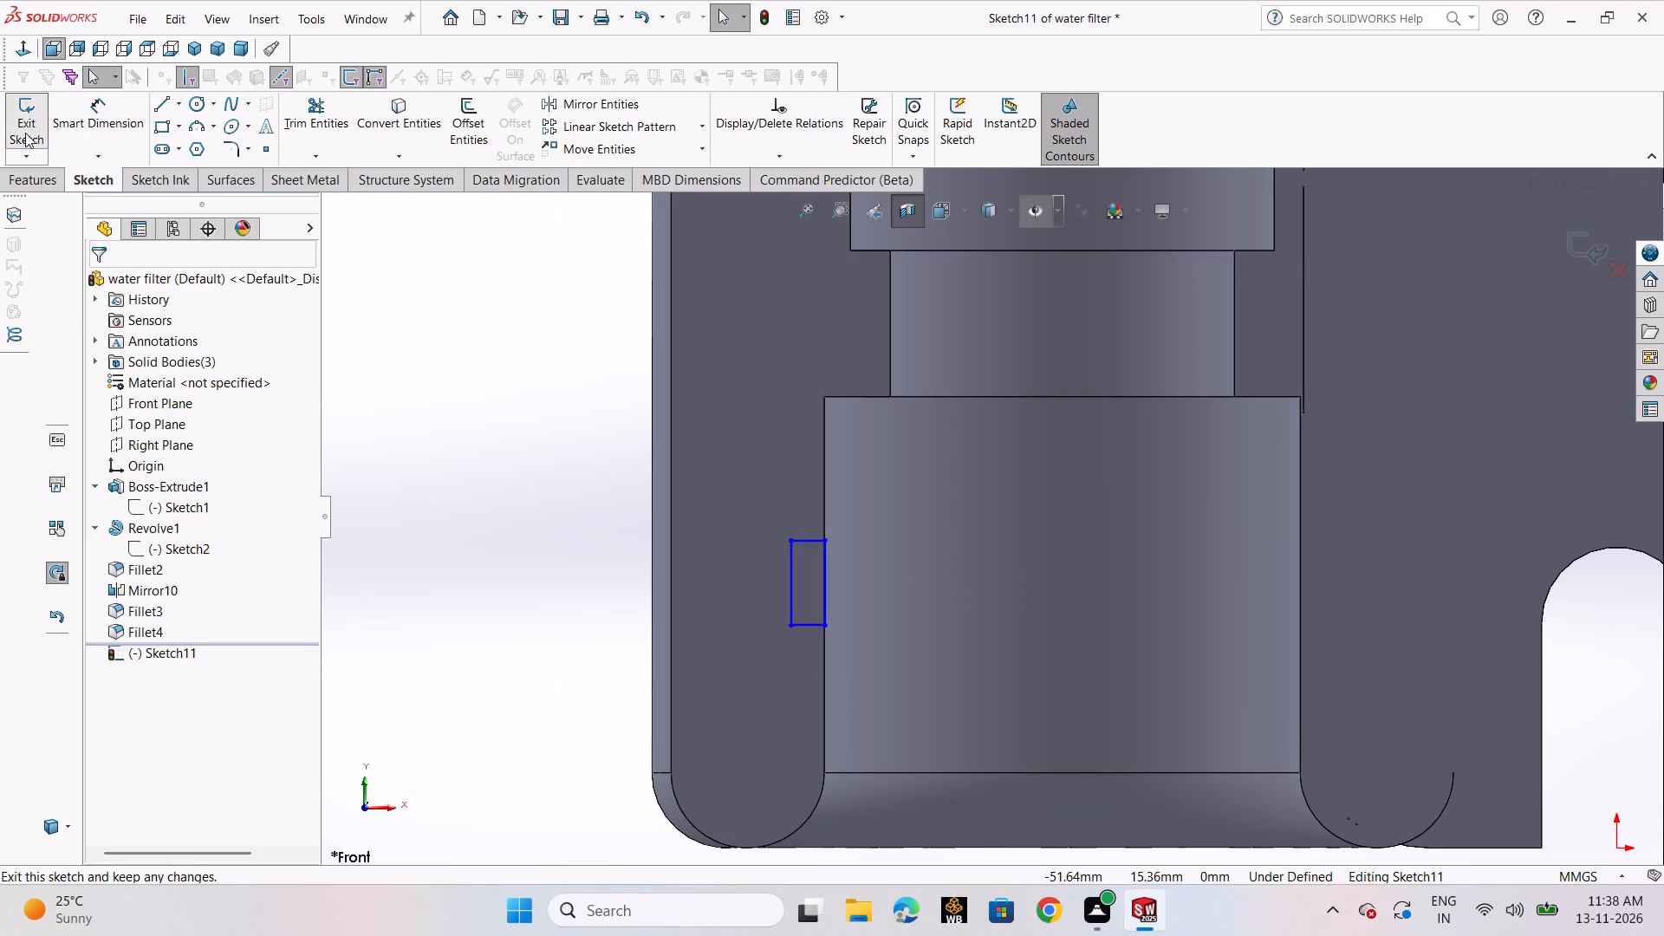
Examine where the sketched rectangle sits against the wall of the sectioned lower bore.
scroll(1043, 478, "up", 1)
scroll(1043, 478, "down", 1)
scroll(1043, 478, "up", 2)
scroll(1043, 478, "down", 1)
scroll(1043, 478, "up", 4)
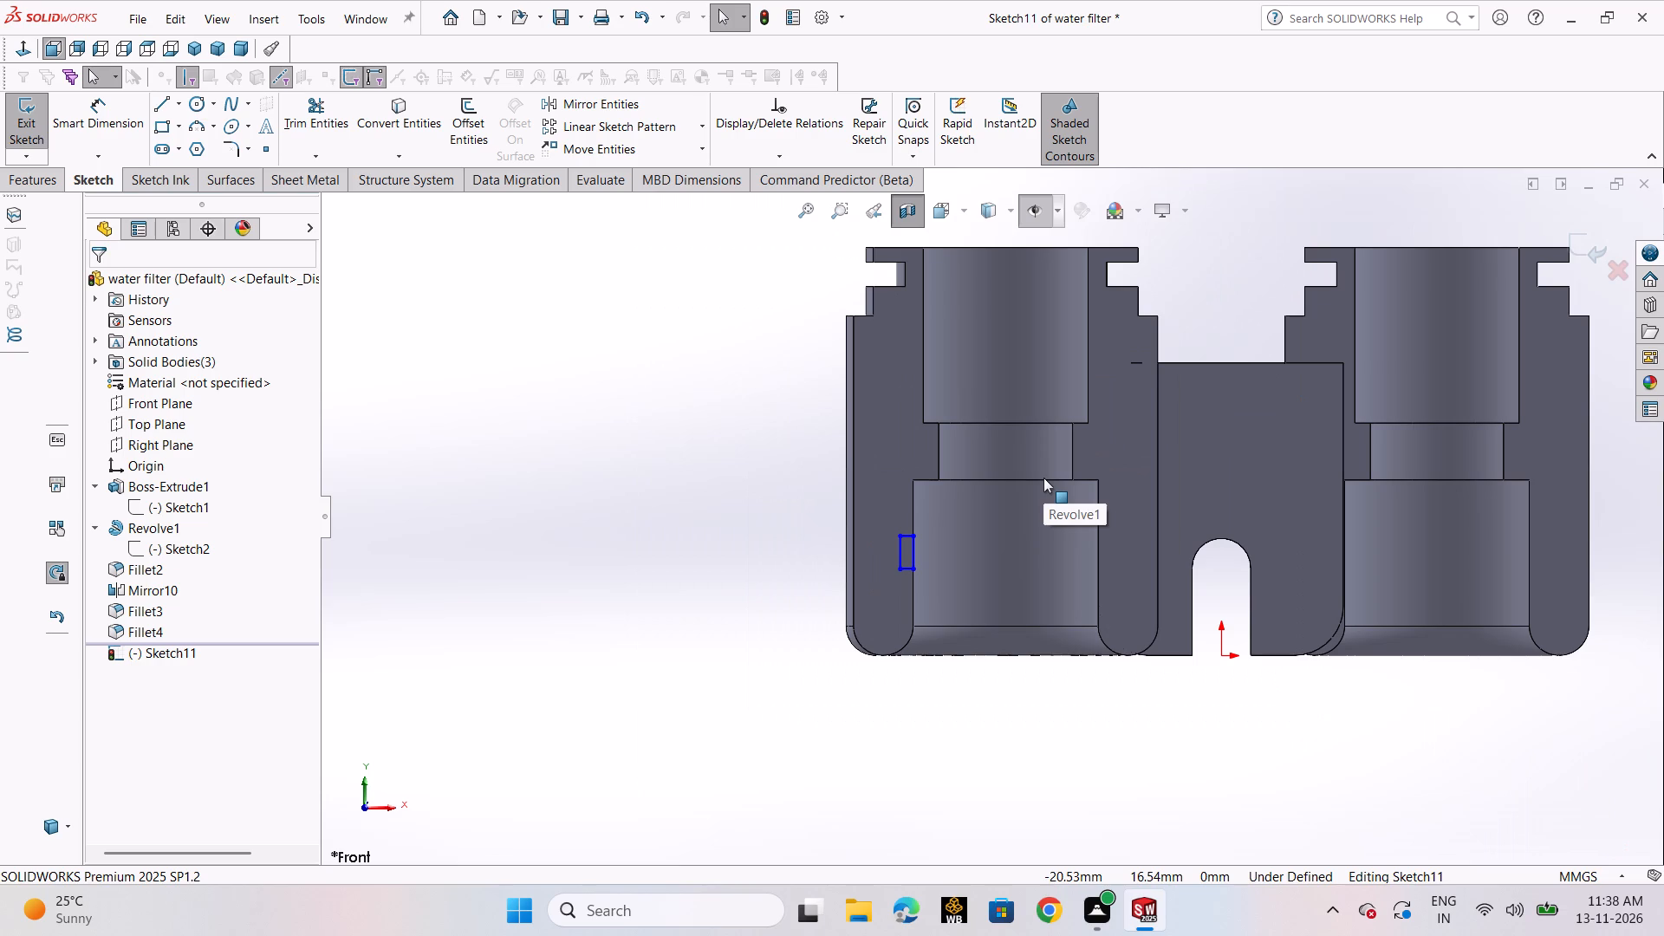
scroll(1032, 429, "up", 2)
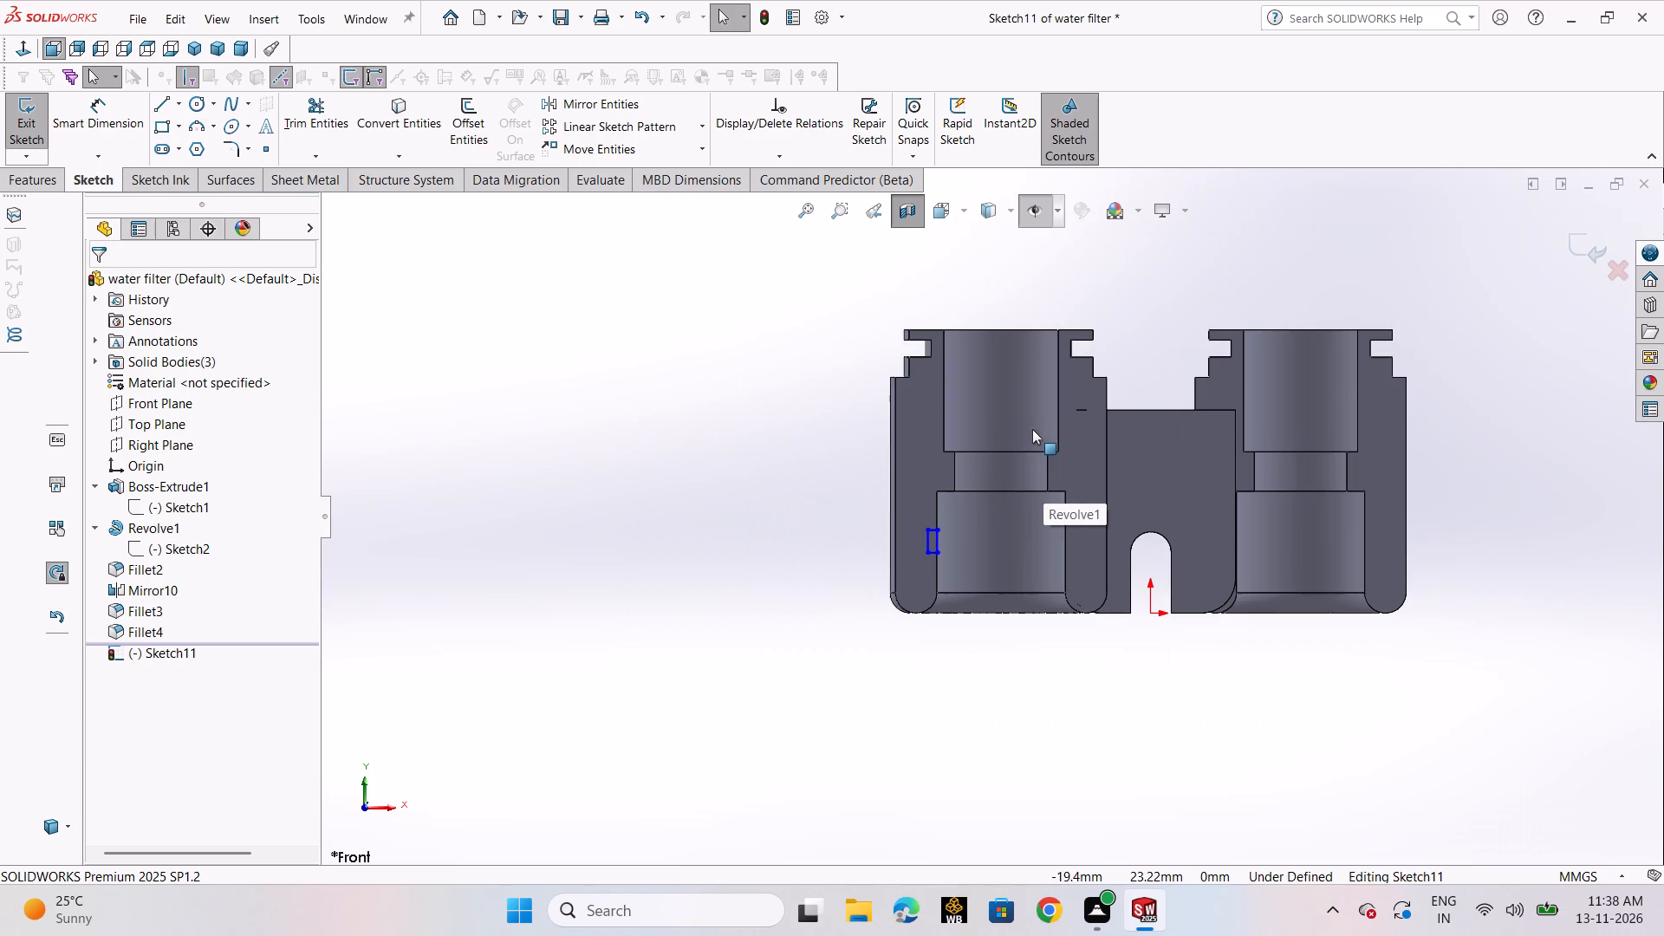
middle_click_drag(1100, 309, 1095, 461)
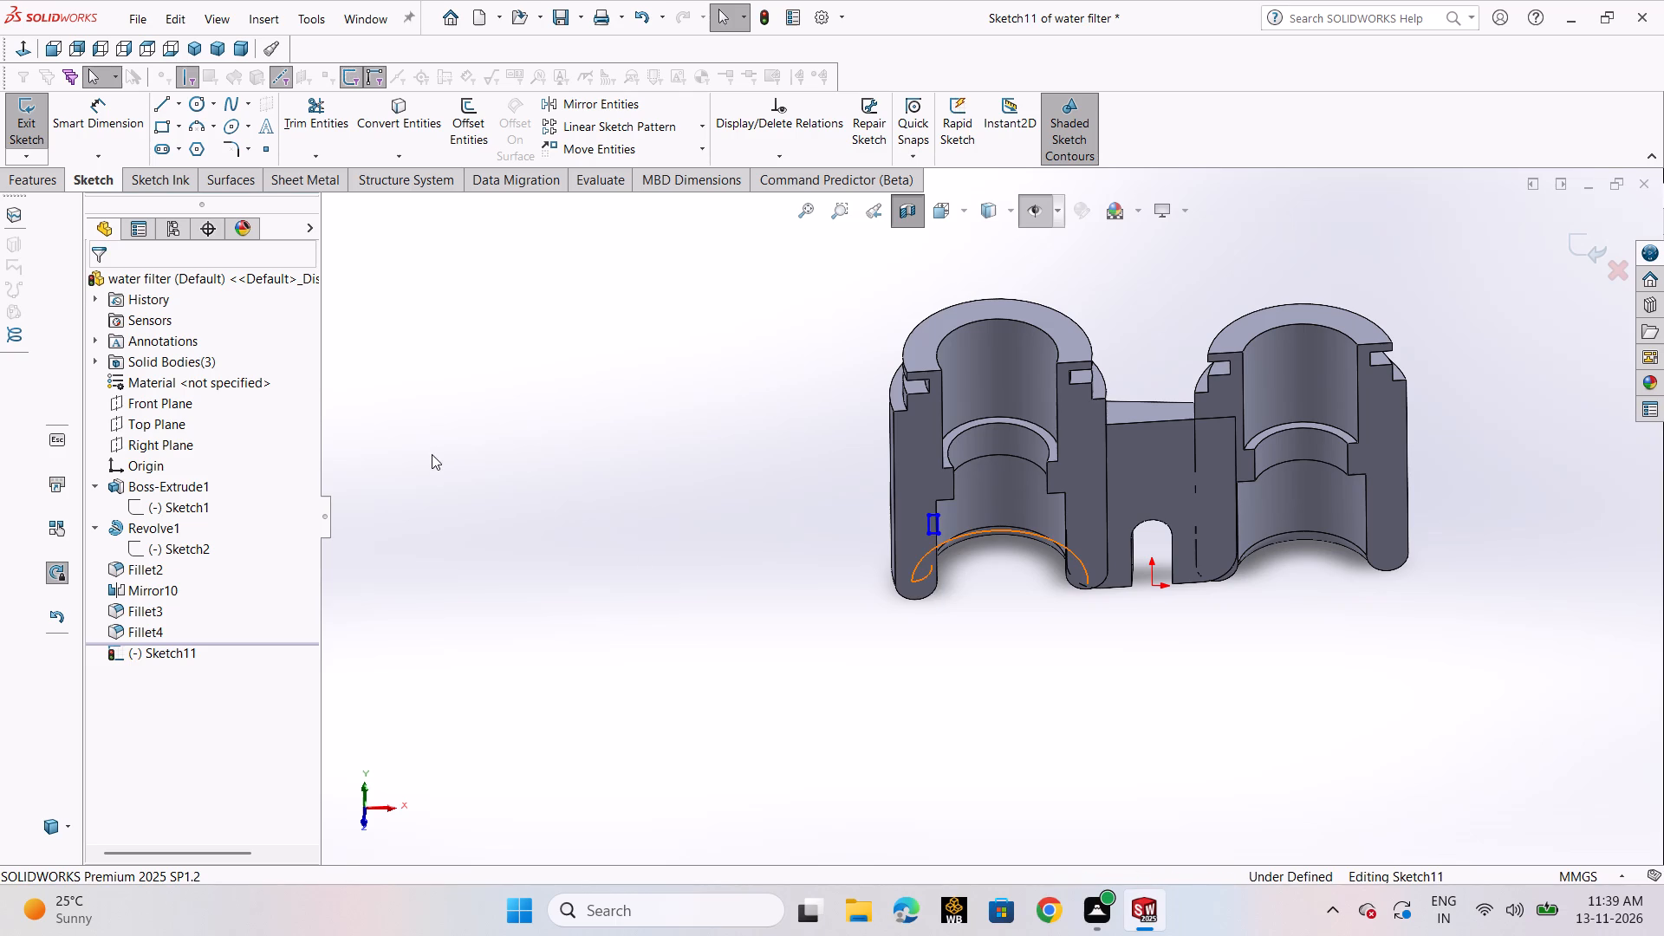
scroll(1014, 535, "down", 5)
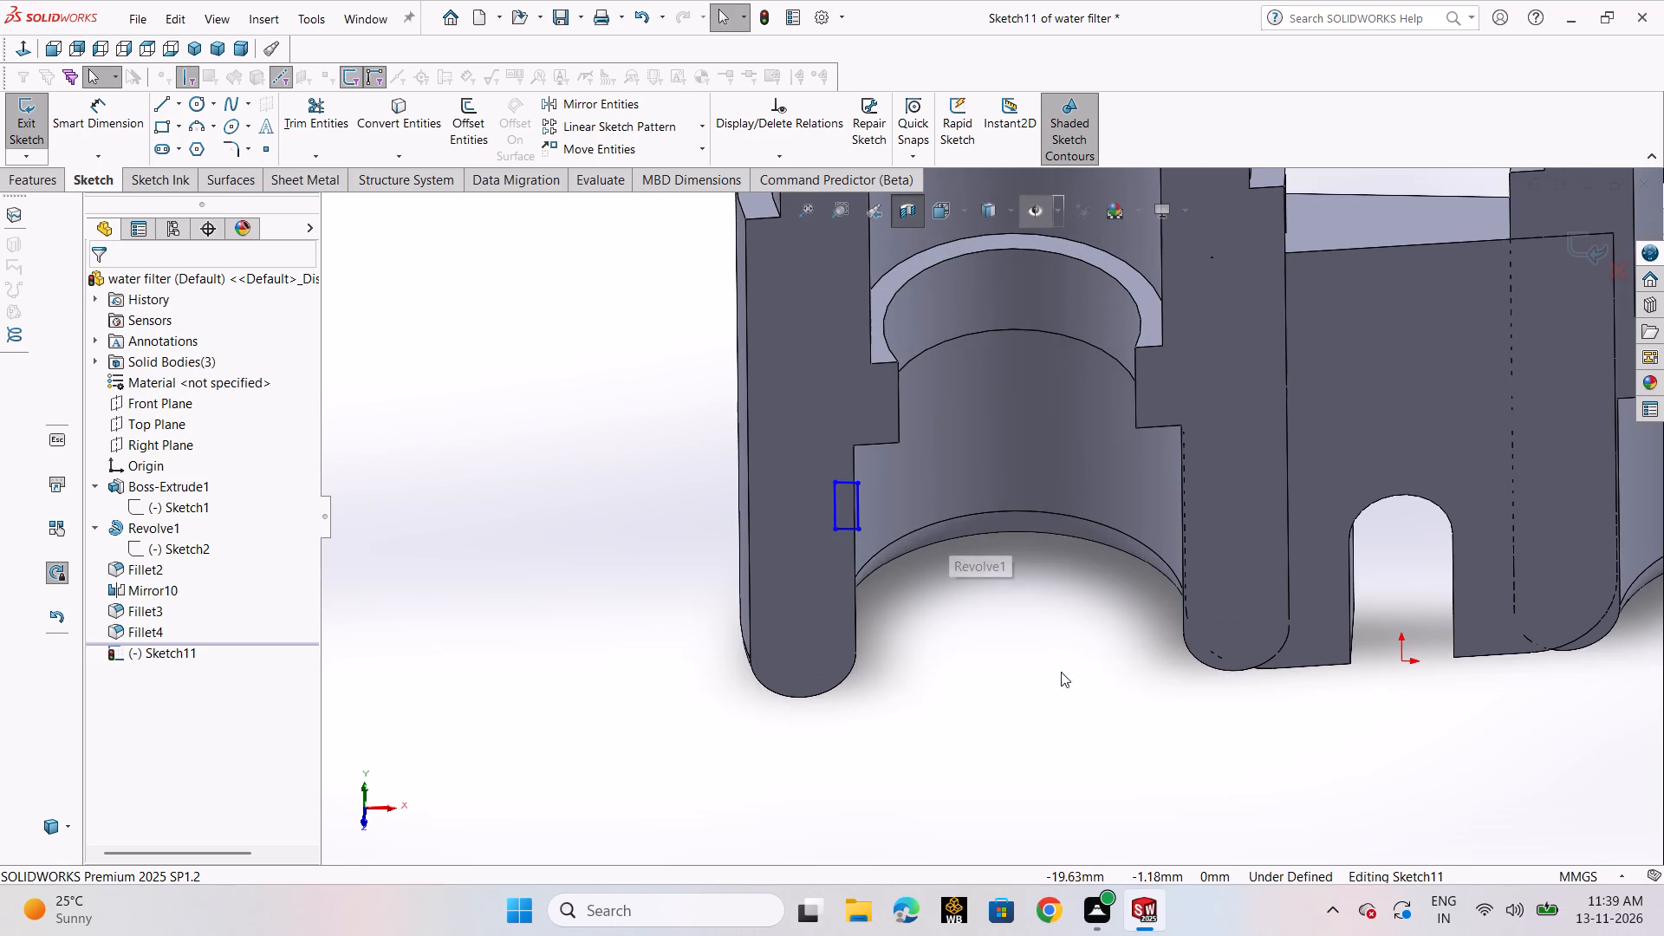
middle_click_drag(1059, 671, 1056, 523)
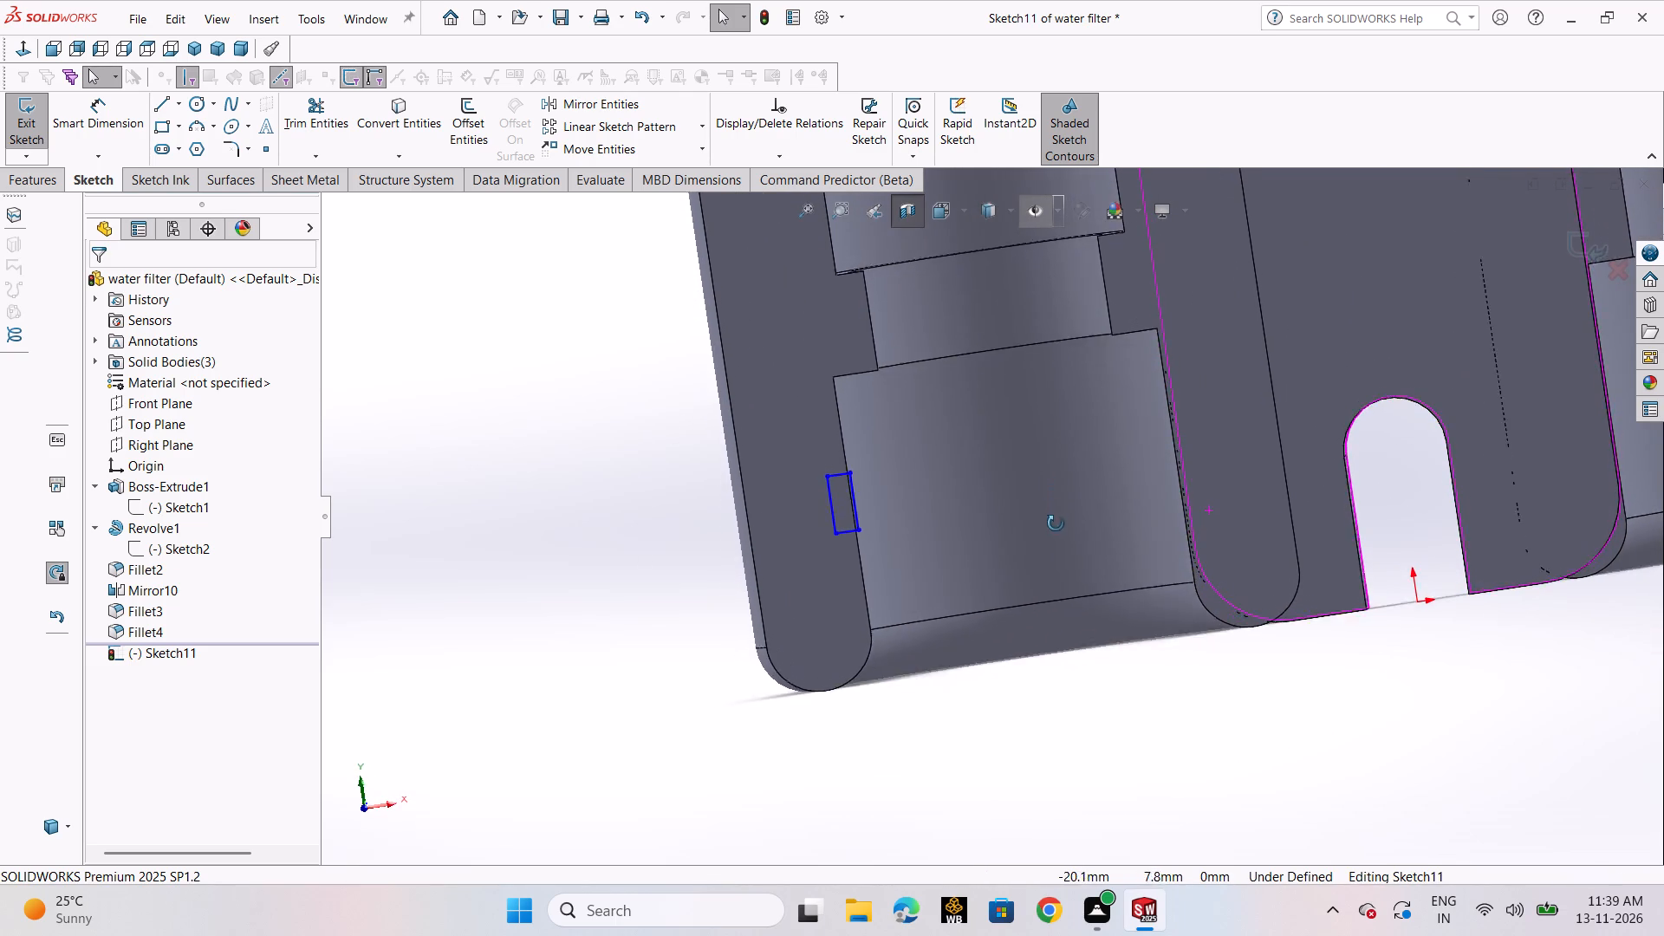
middle_click_drag(1056, 523, 1054, 544)
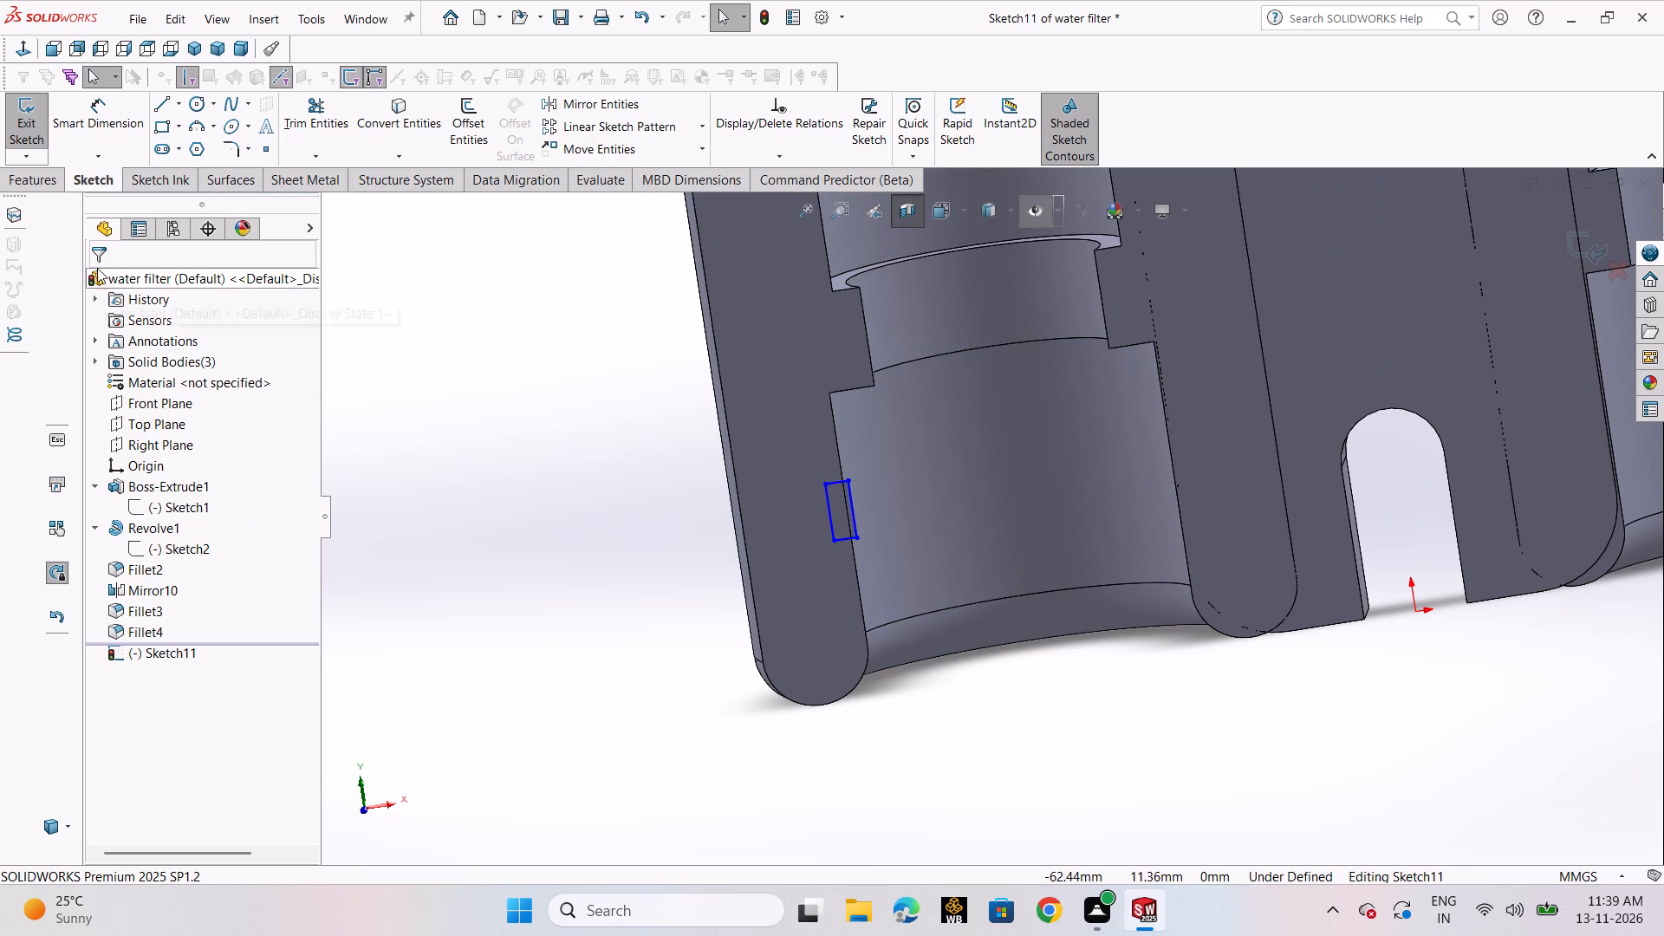
Dimension the sketched rectangle to 0.5 mm wide and 2 mm high.
left_click(112, 133)
scroll(822, 534, "down", 2)
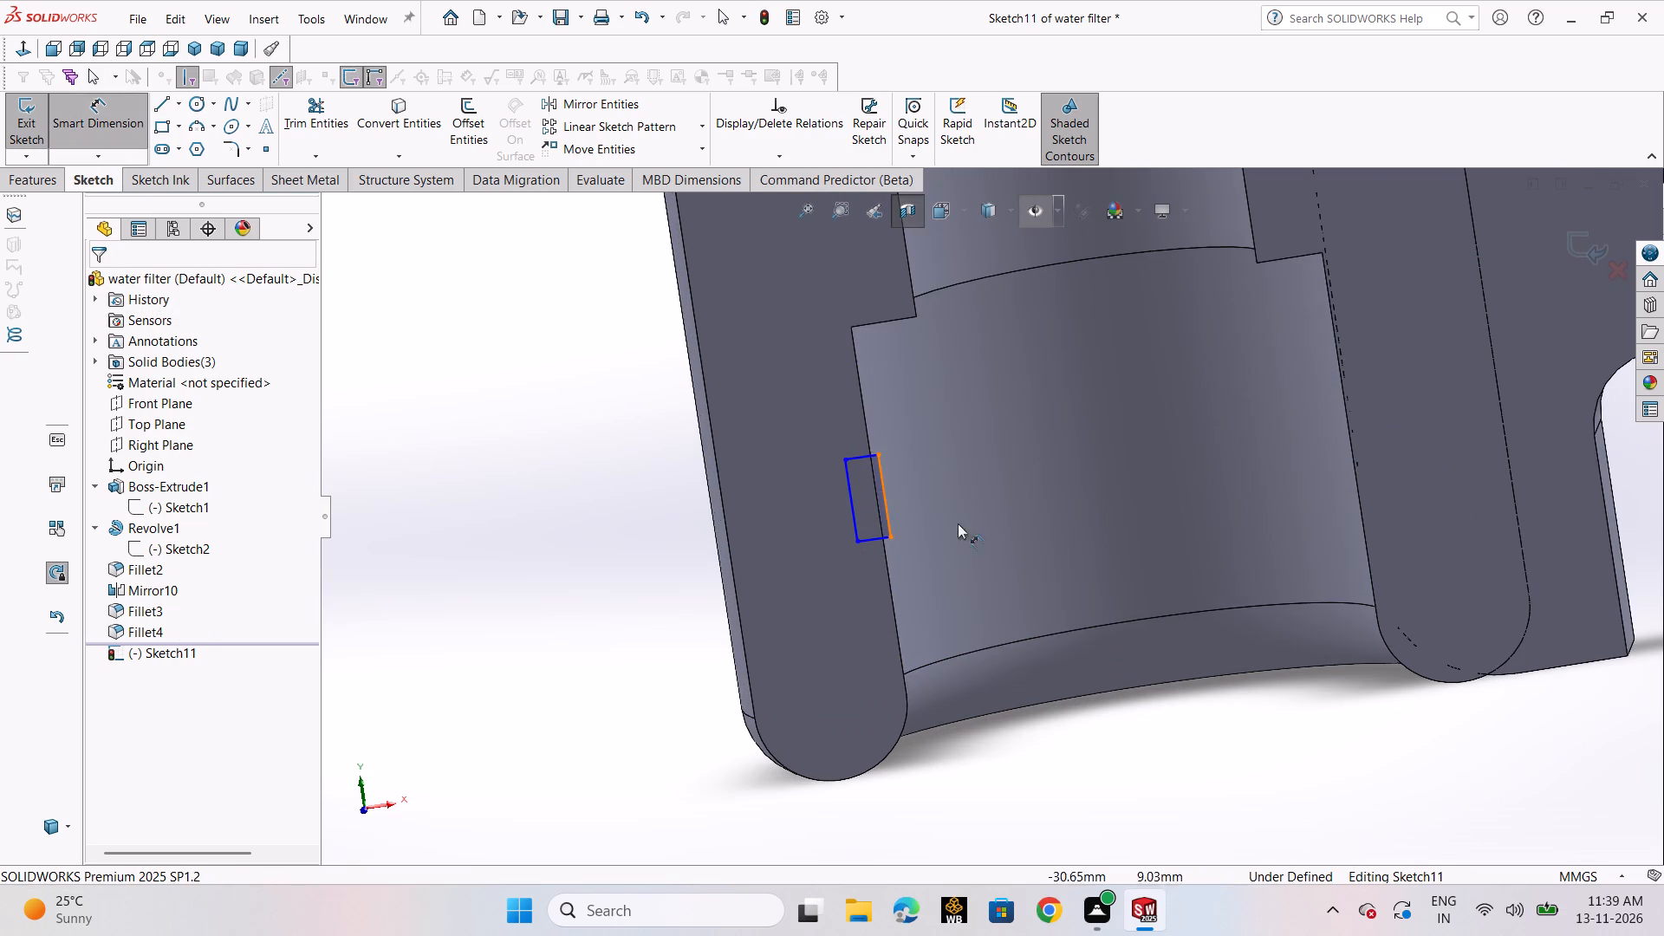
middle_click_drag(1011, 496, 1022, 445)
scroll(1019, 483, "down", 1)
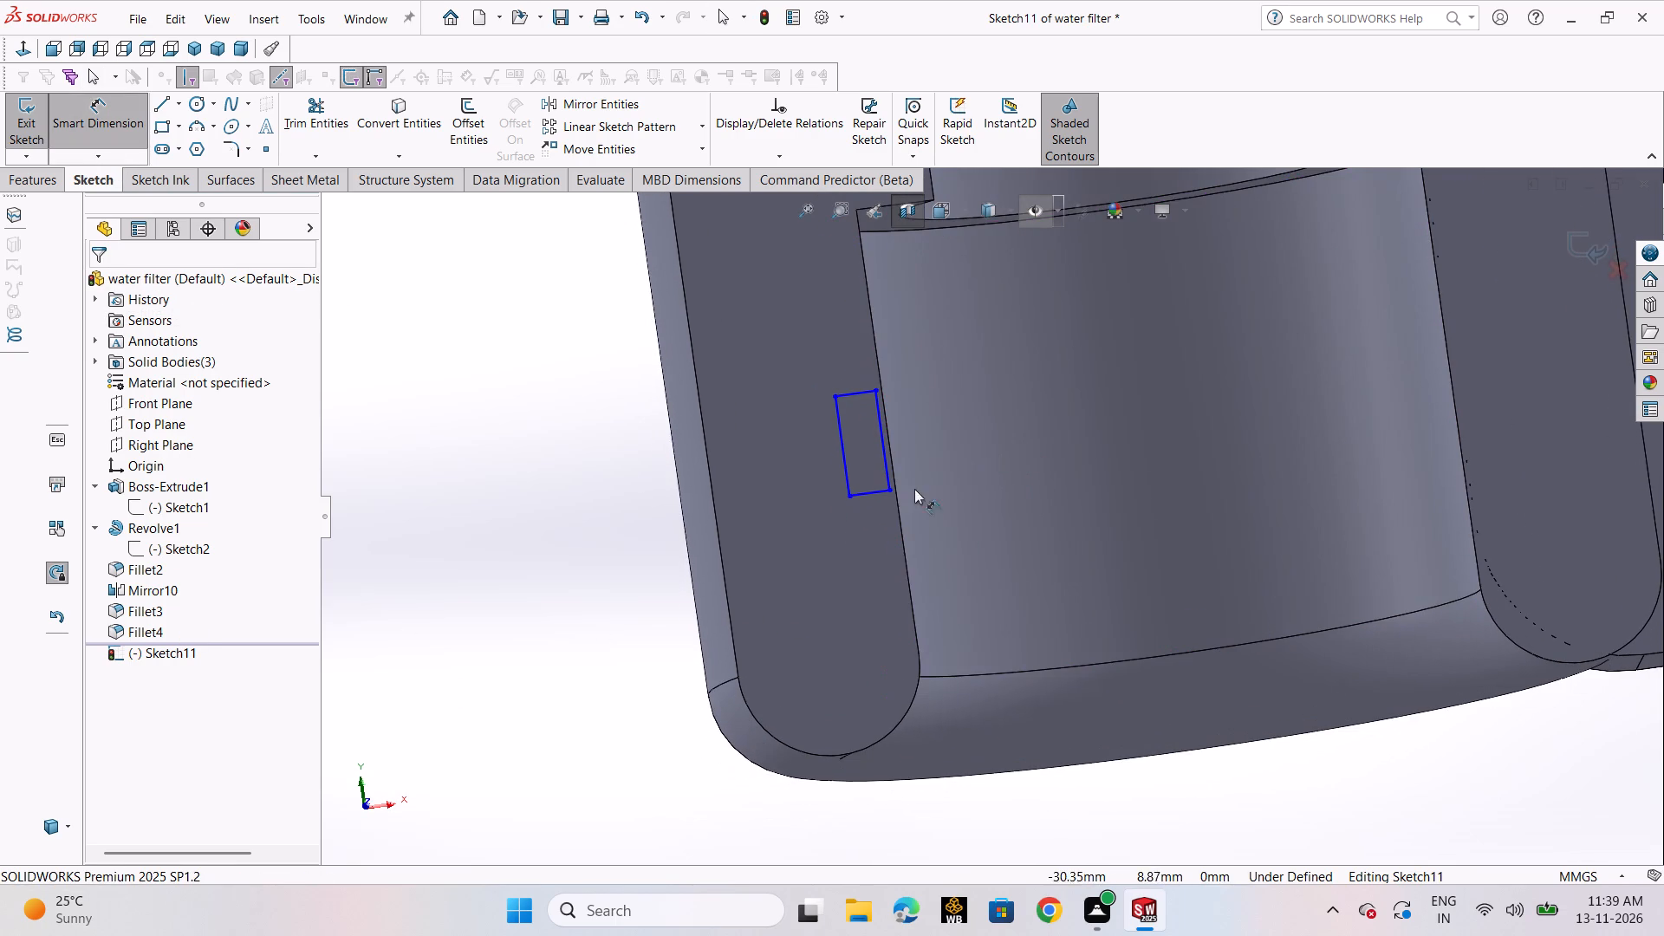
left_click(872, 494)
left_click(930, 590)
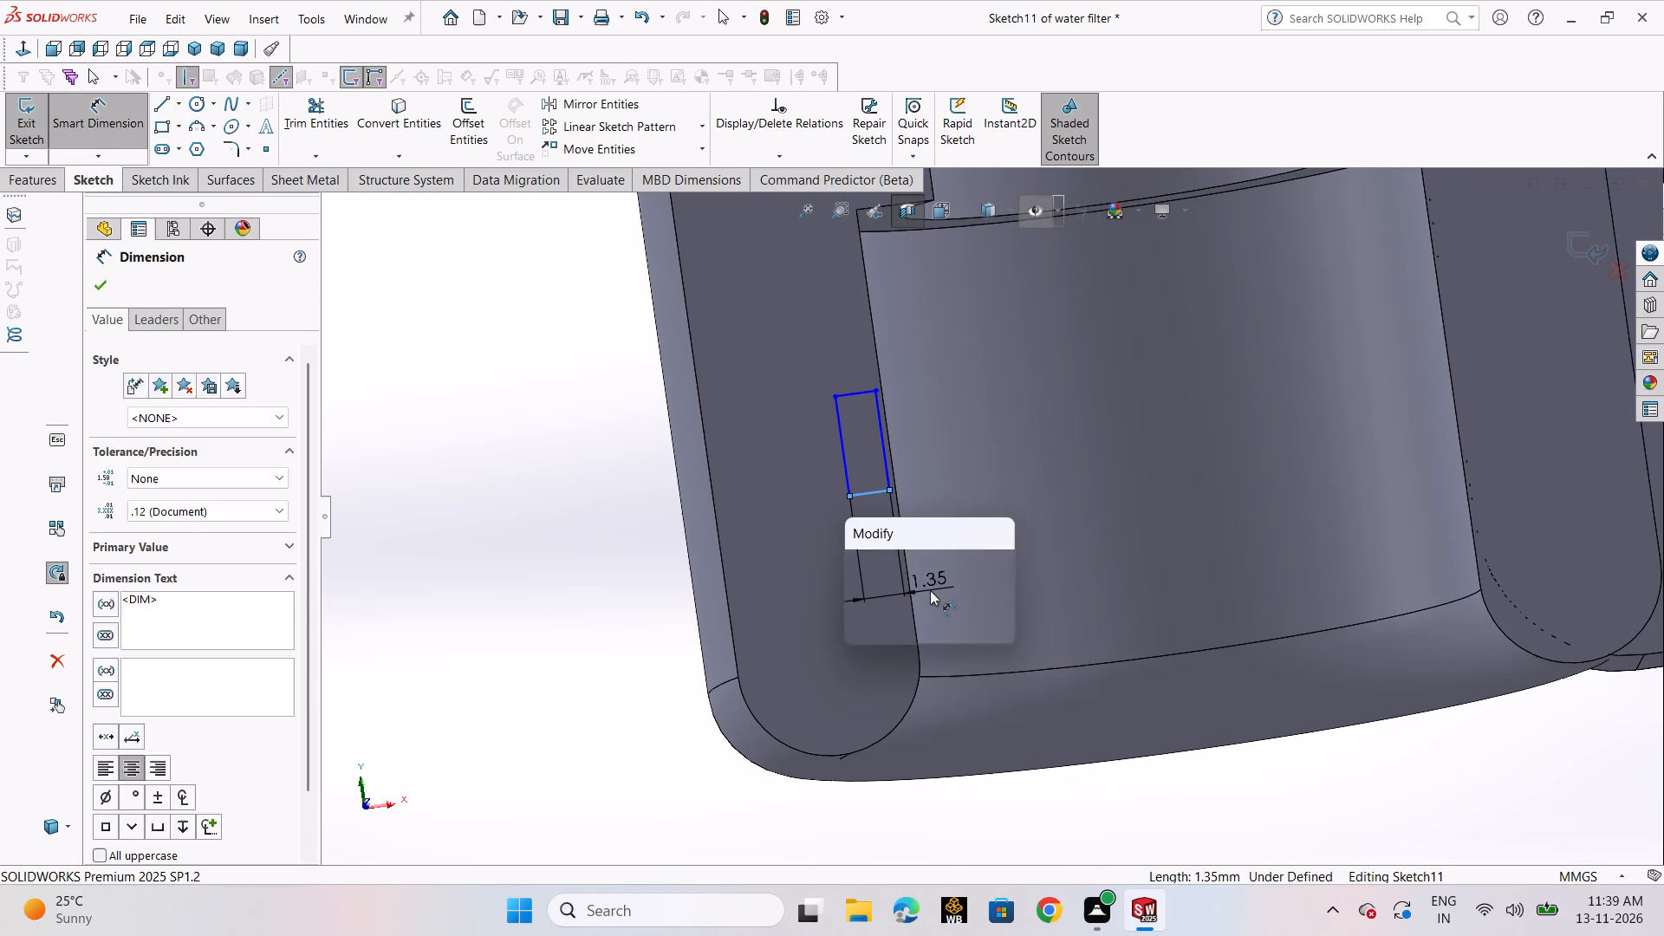
type("0.5")
key("Return")
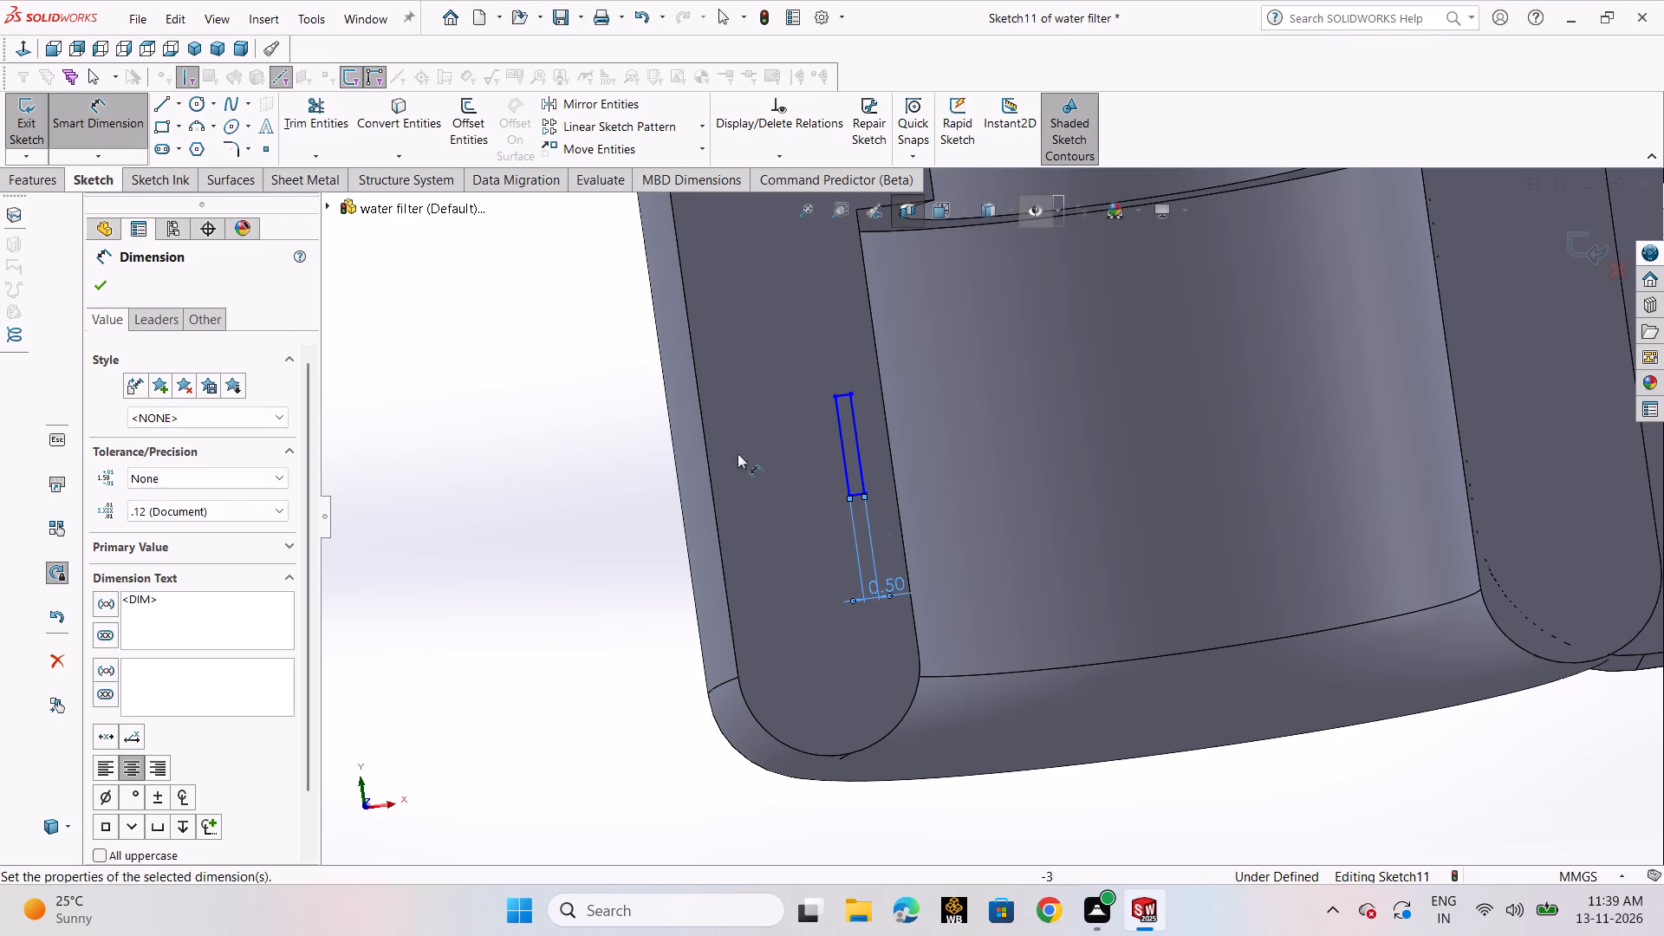
left_click(843, 449)
left_click(590, 481)
key("2")
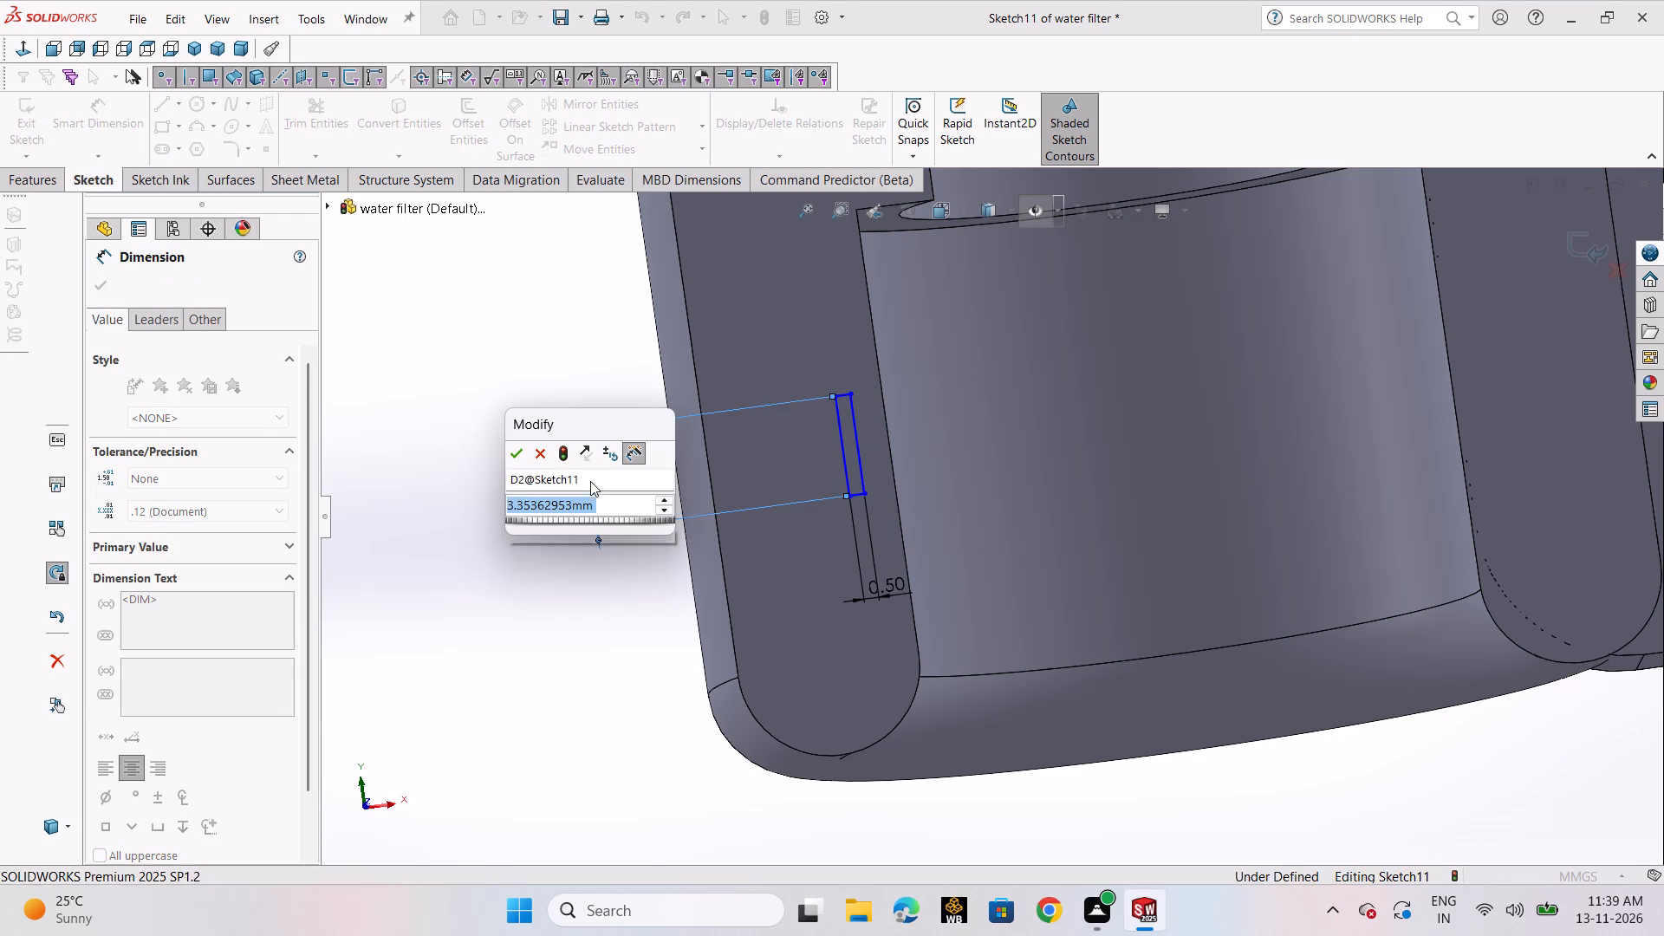
key("Return")
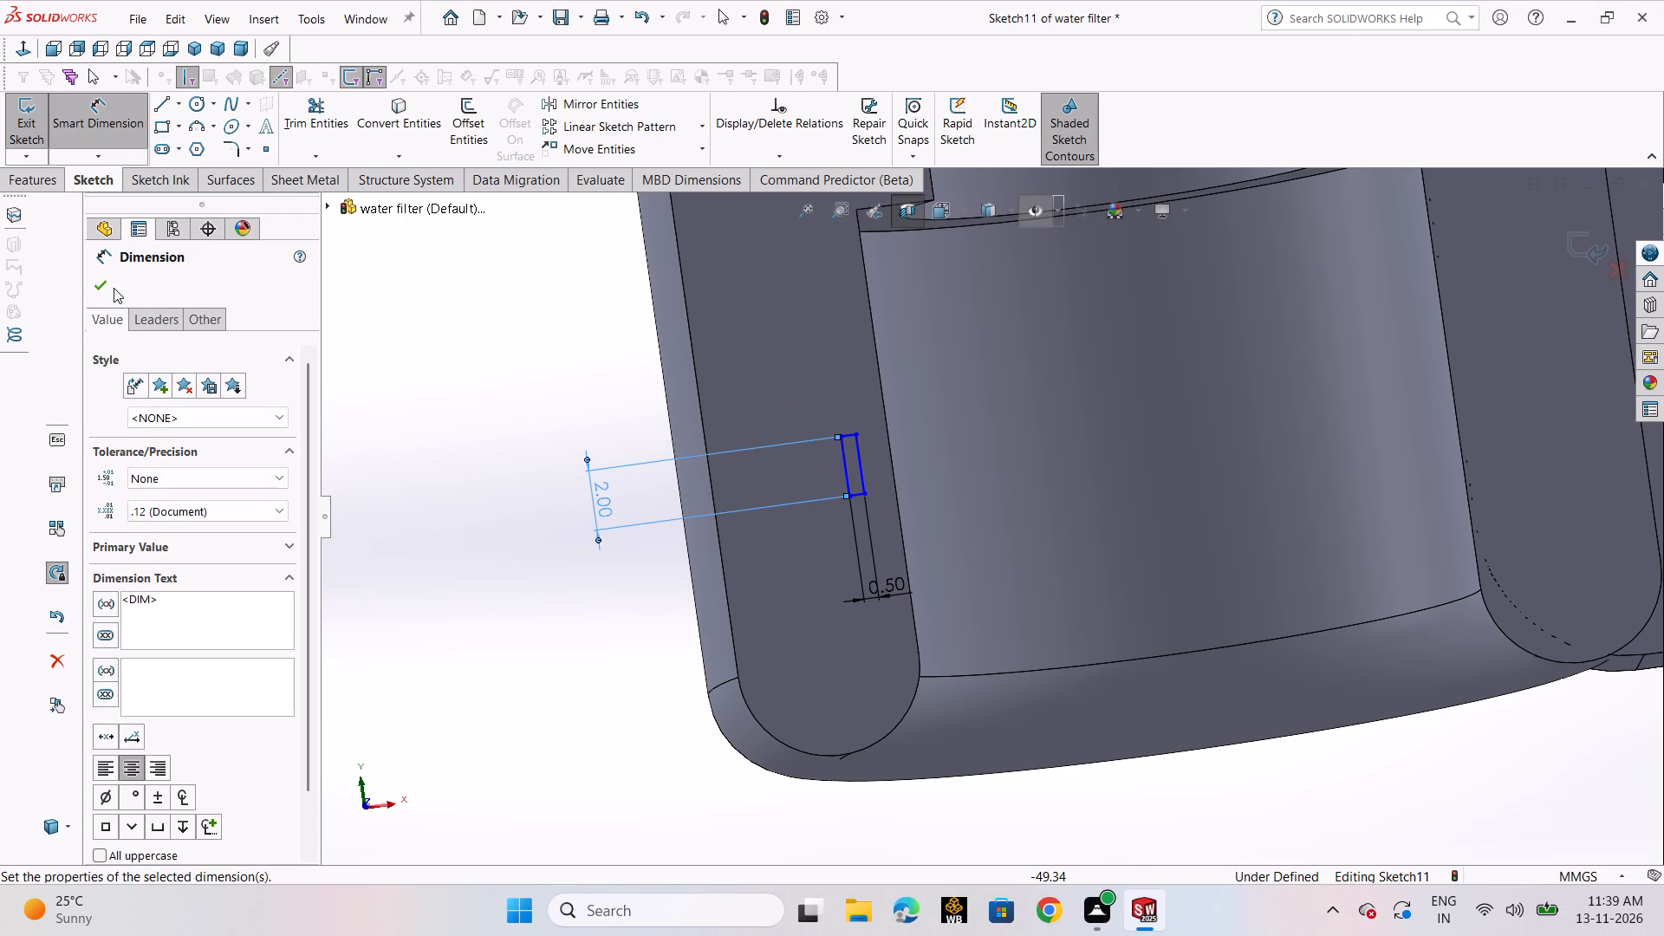
left_click(105, 286)
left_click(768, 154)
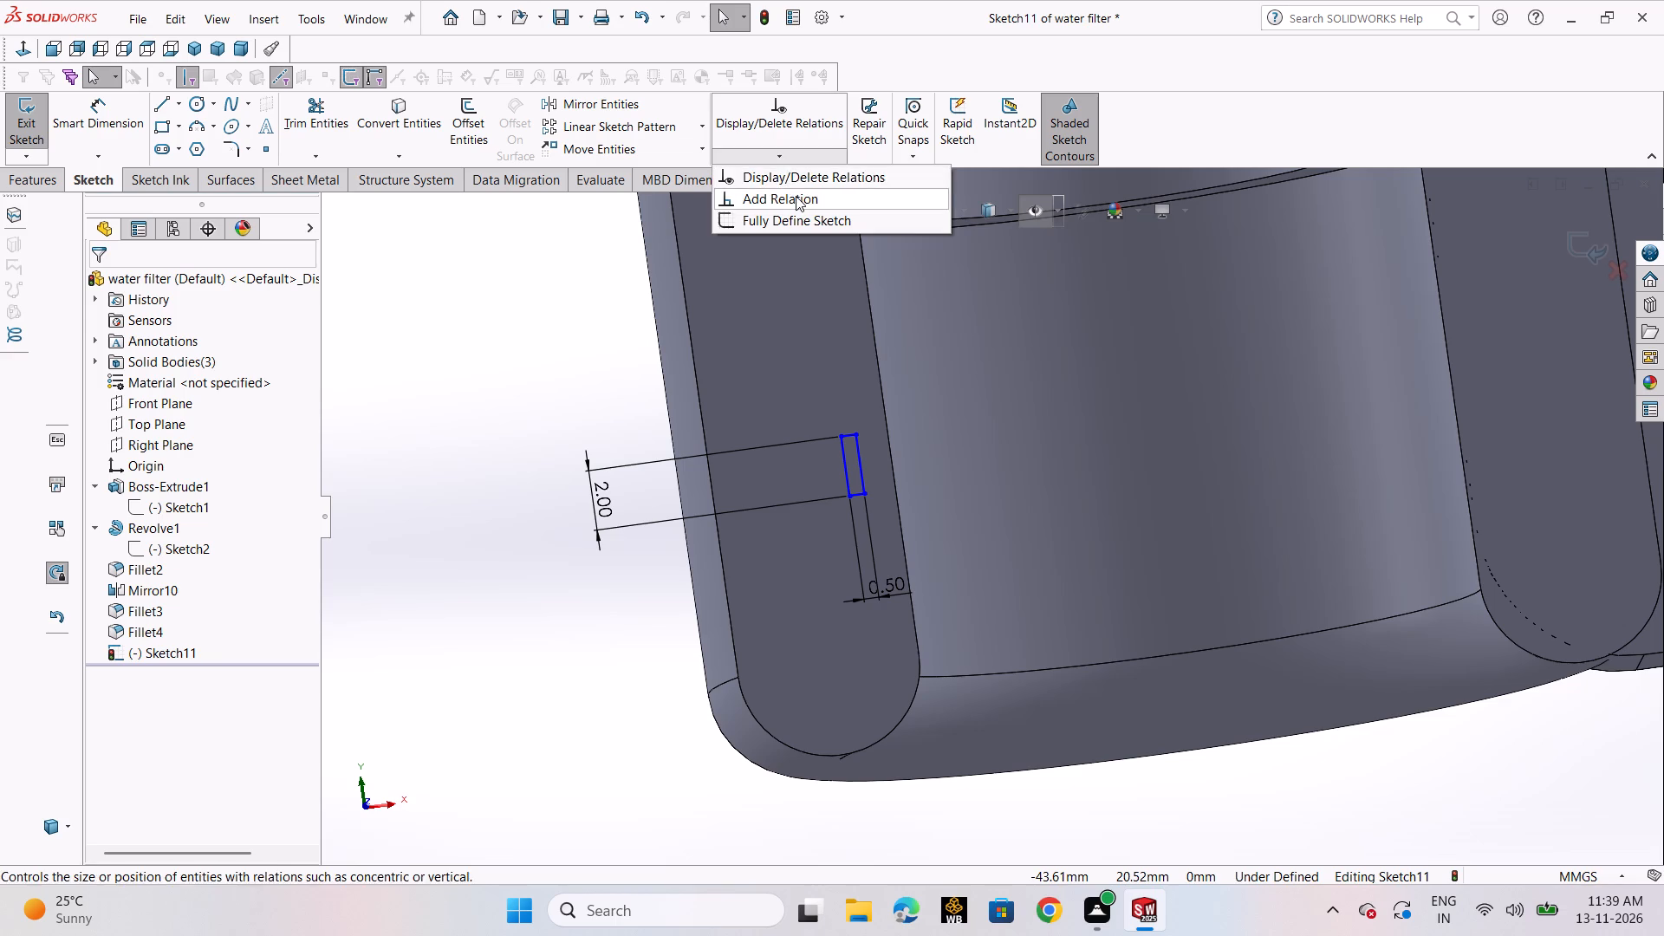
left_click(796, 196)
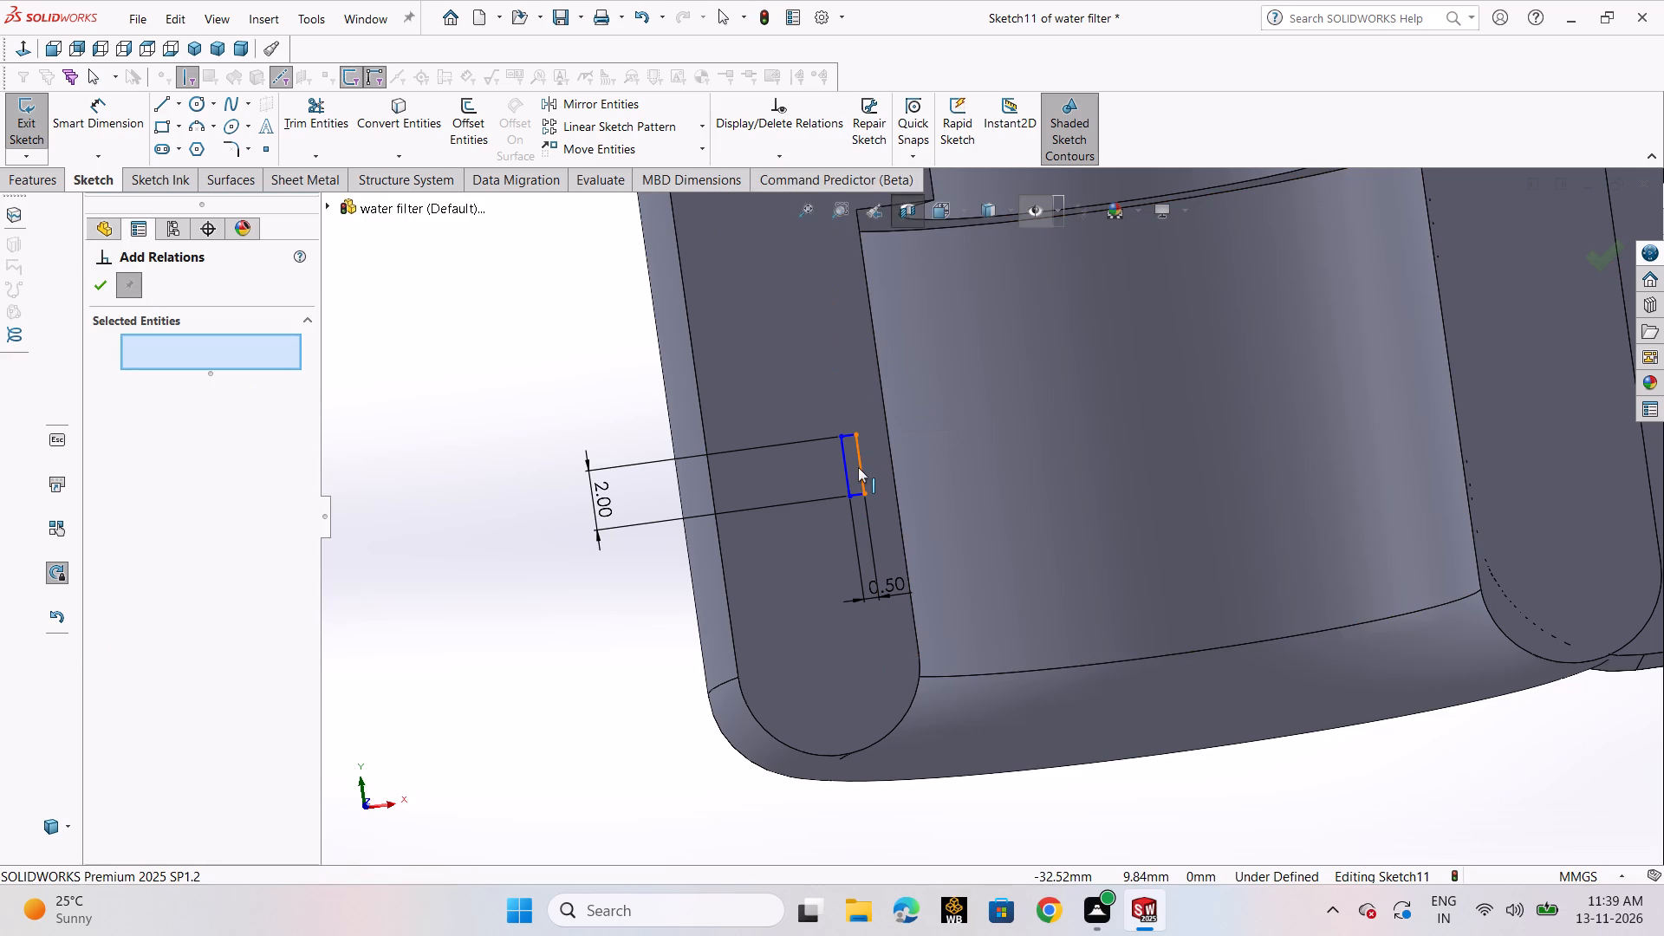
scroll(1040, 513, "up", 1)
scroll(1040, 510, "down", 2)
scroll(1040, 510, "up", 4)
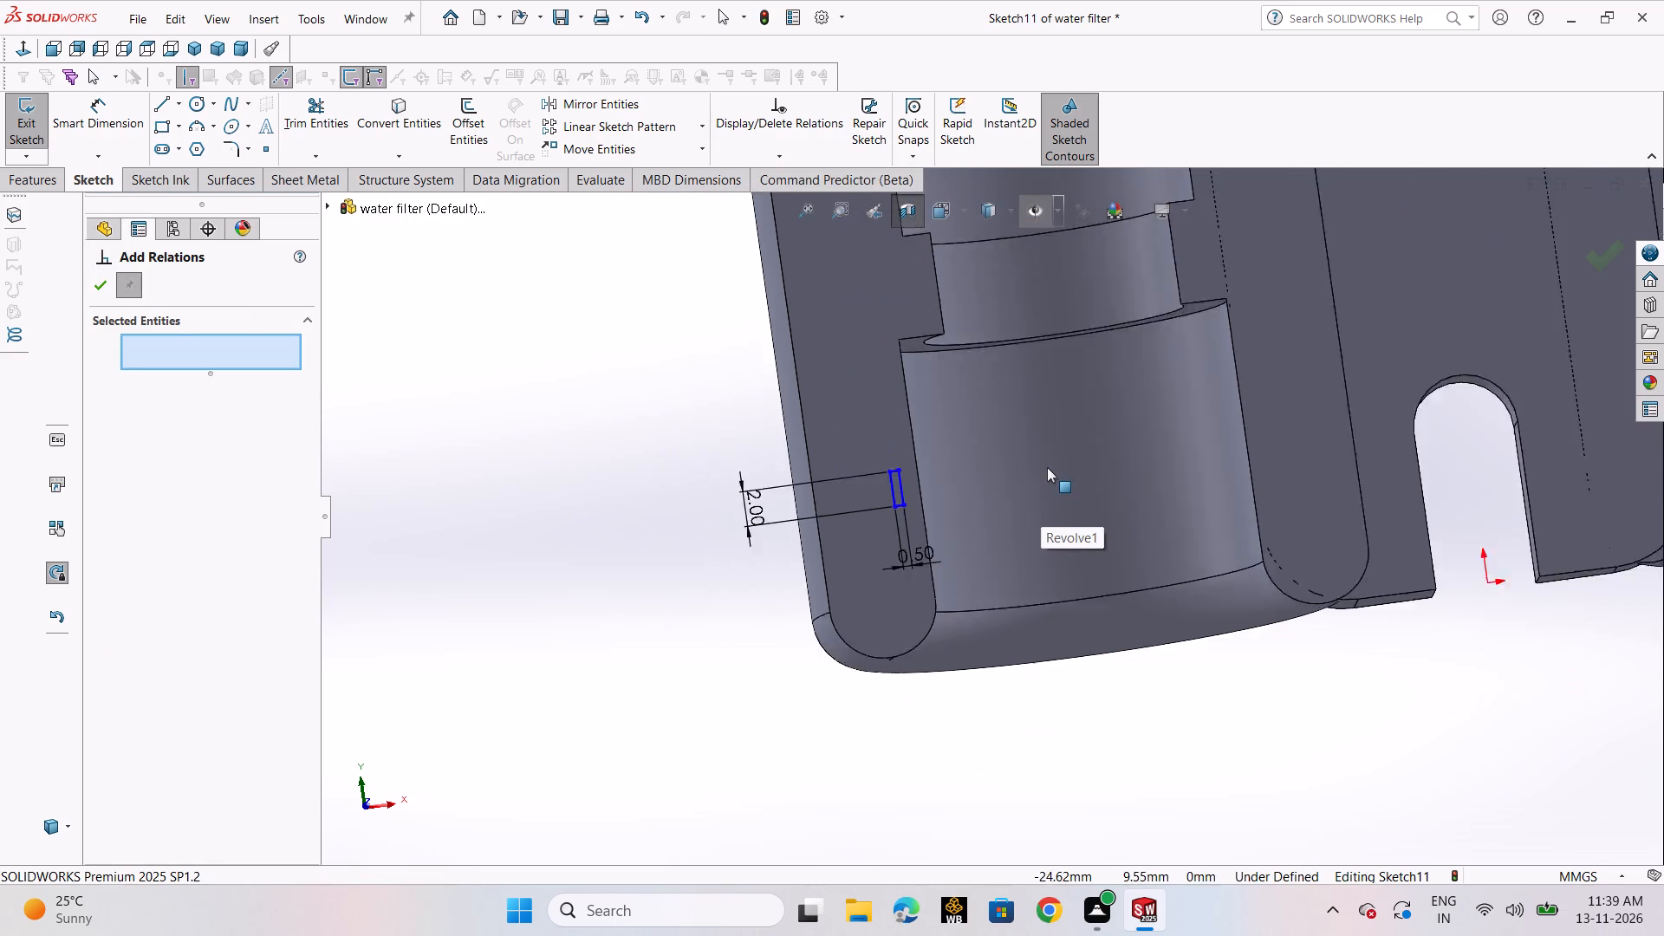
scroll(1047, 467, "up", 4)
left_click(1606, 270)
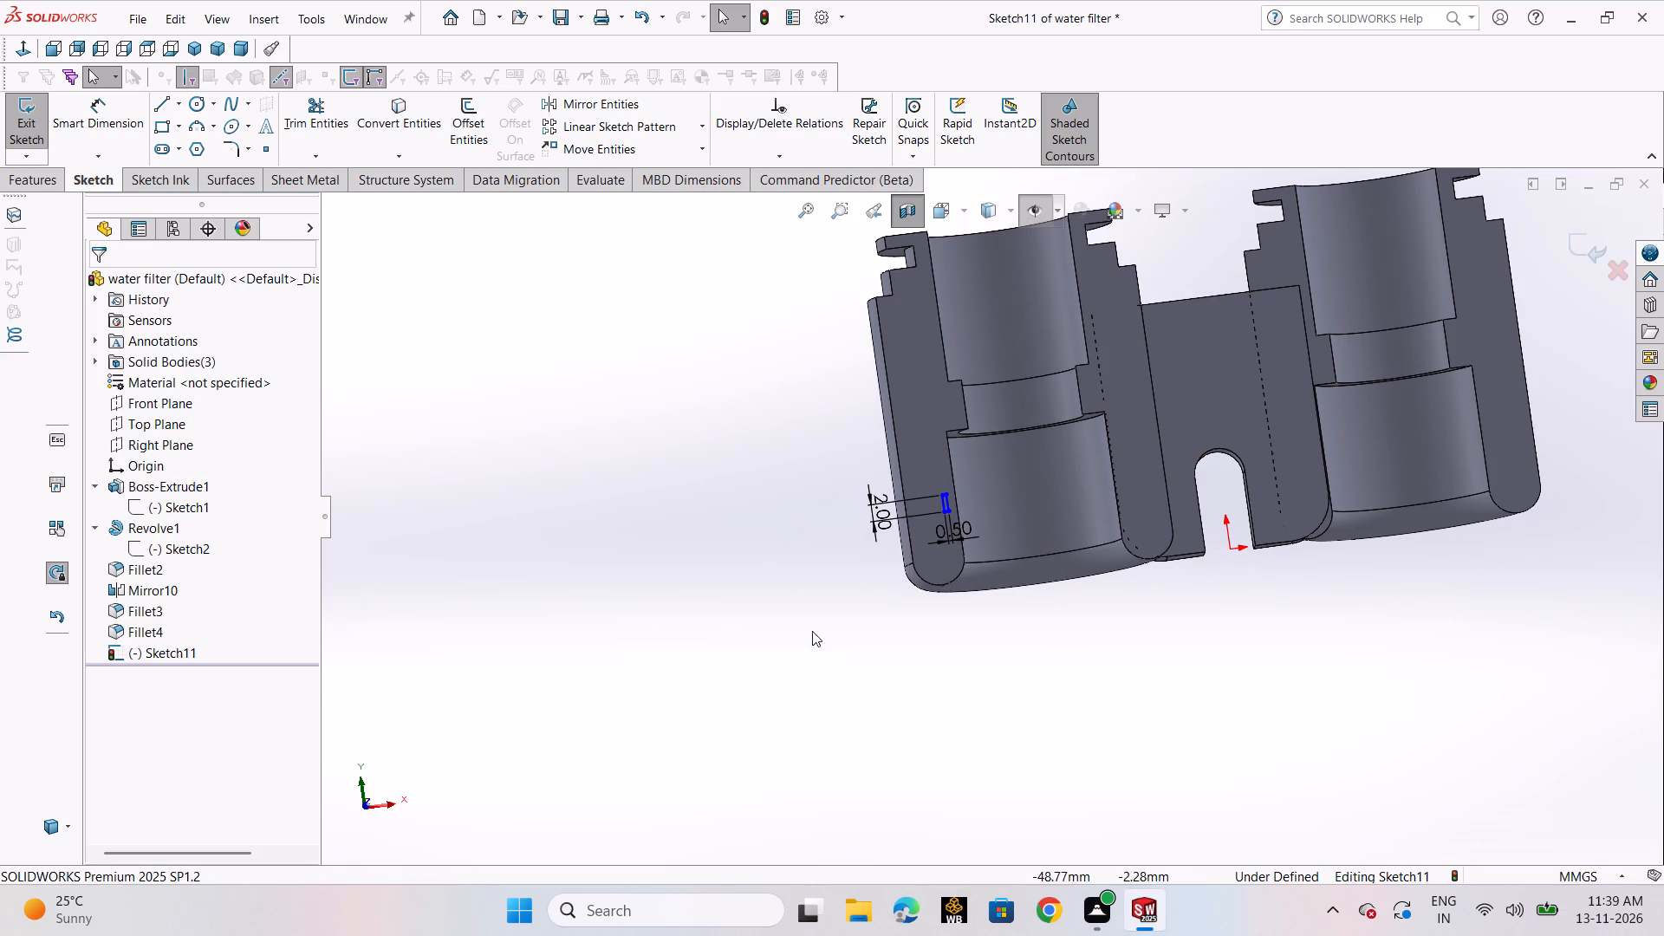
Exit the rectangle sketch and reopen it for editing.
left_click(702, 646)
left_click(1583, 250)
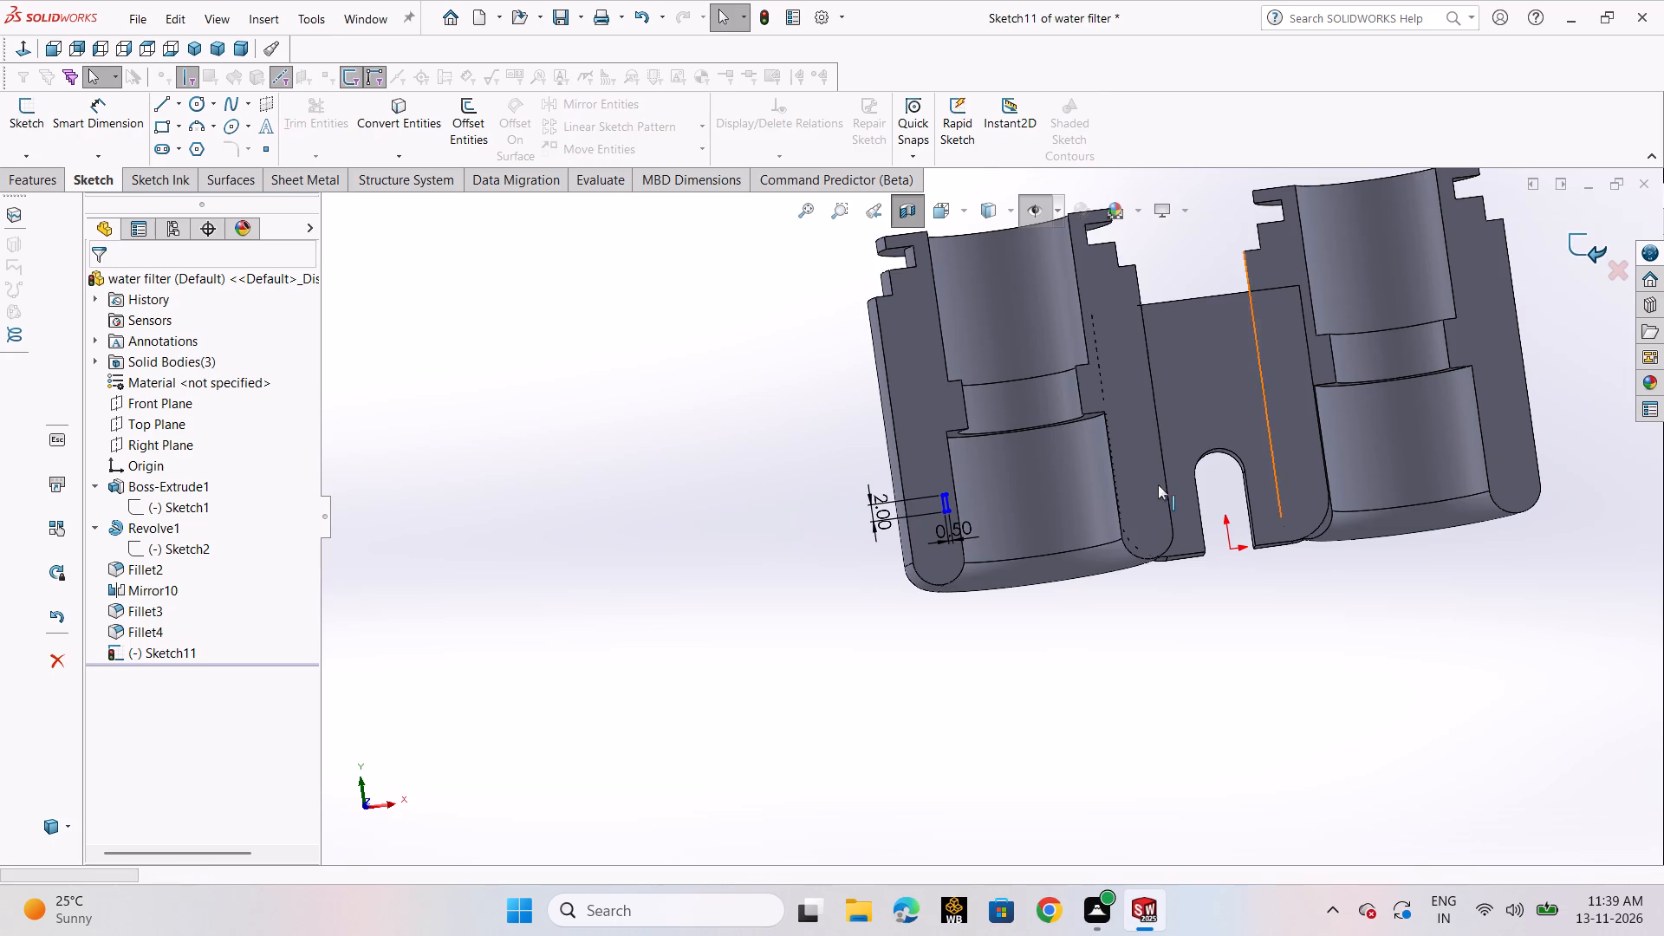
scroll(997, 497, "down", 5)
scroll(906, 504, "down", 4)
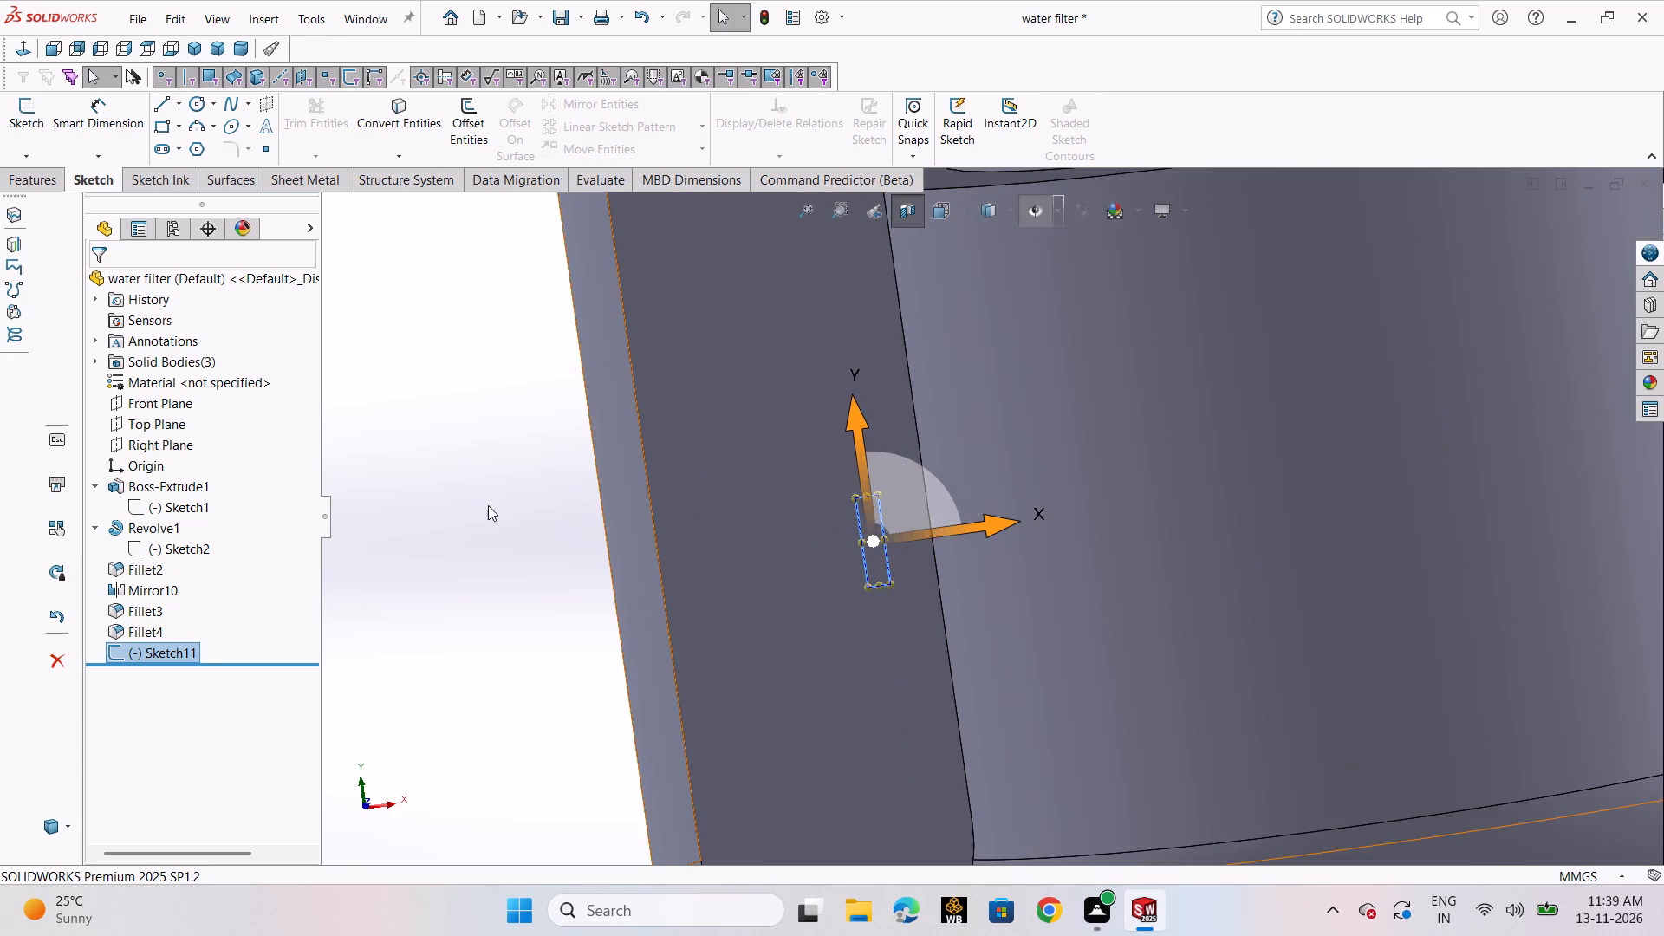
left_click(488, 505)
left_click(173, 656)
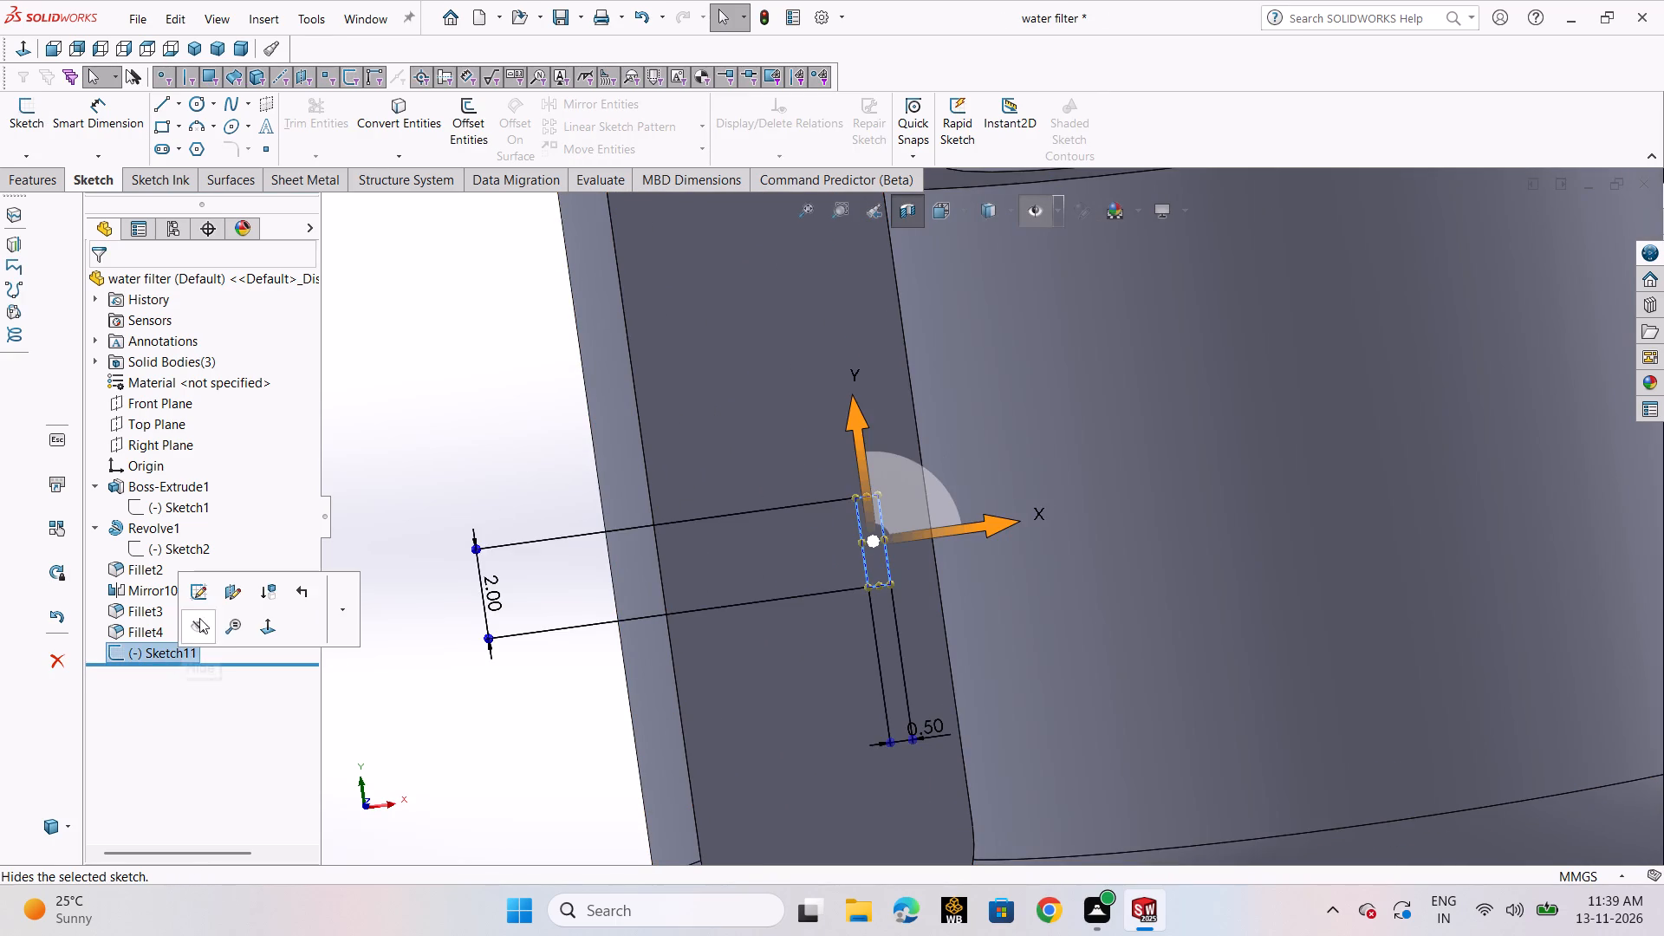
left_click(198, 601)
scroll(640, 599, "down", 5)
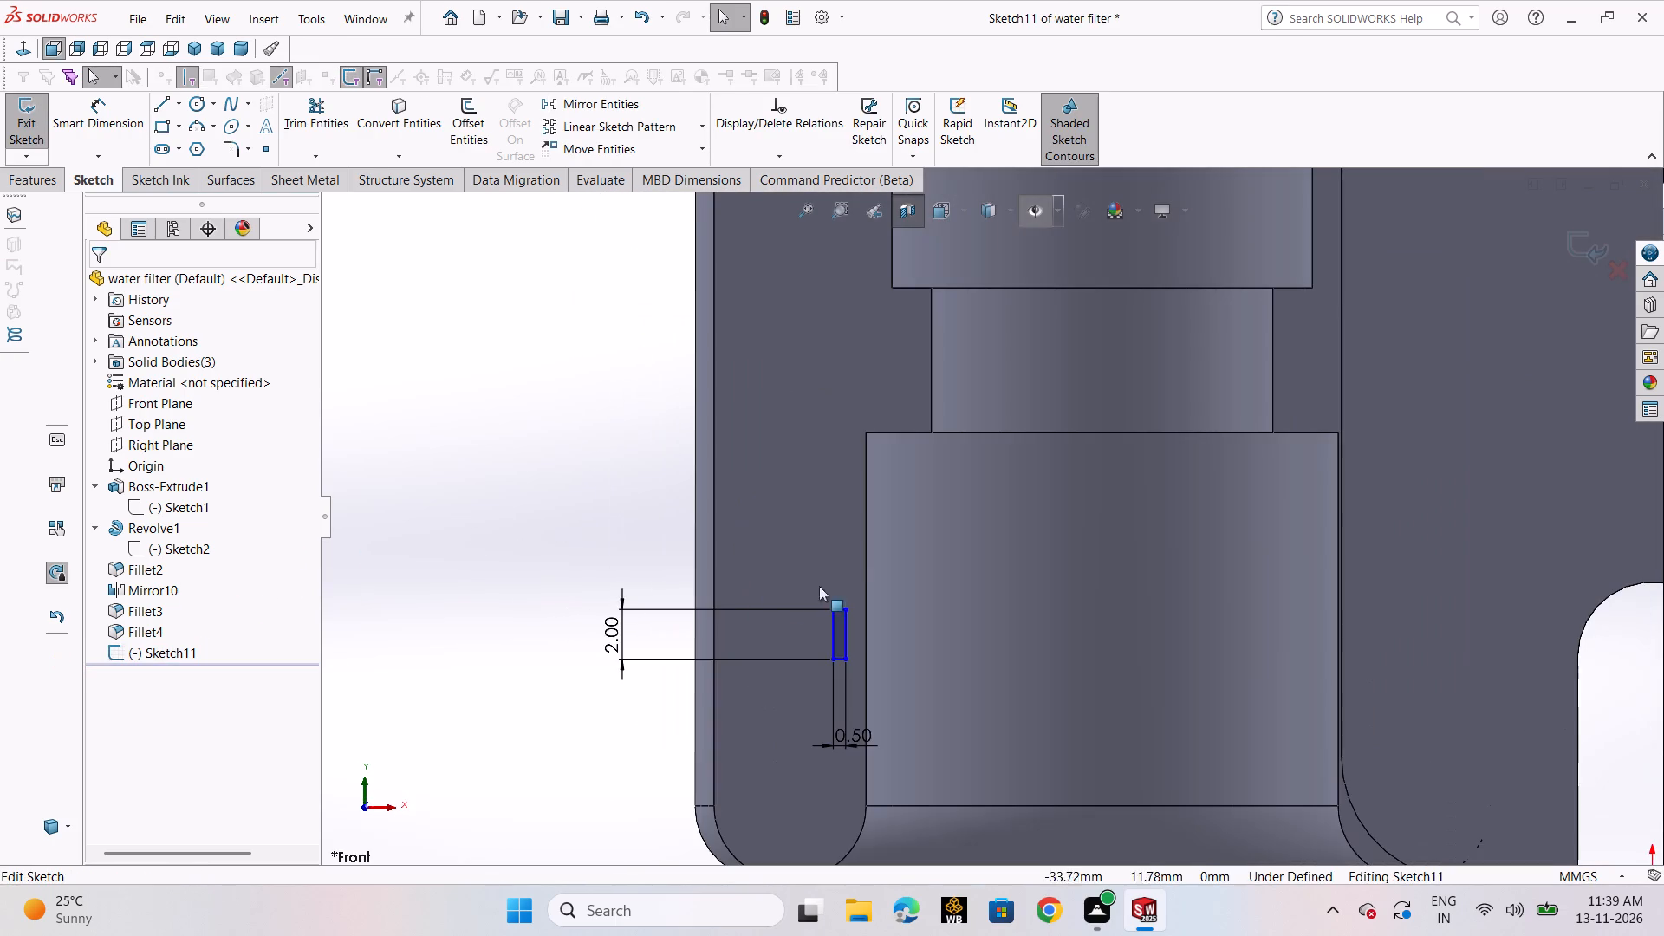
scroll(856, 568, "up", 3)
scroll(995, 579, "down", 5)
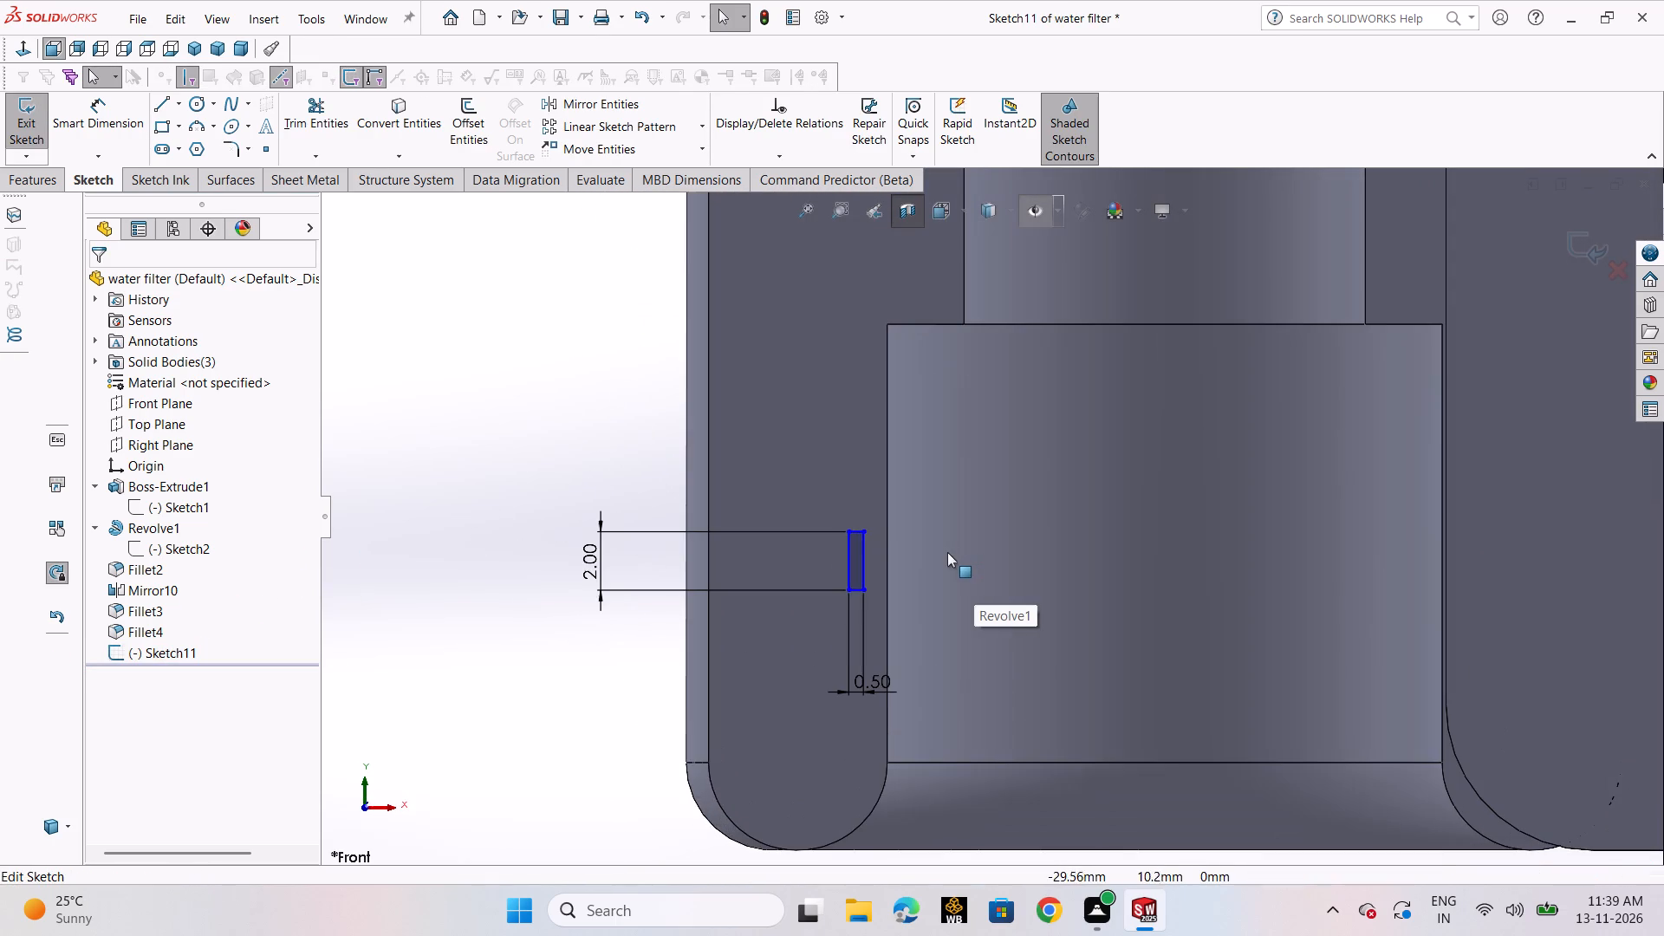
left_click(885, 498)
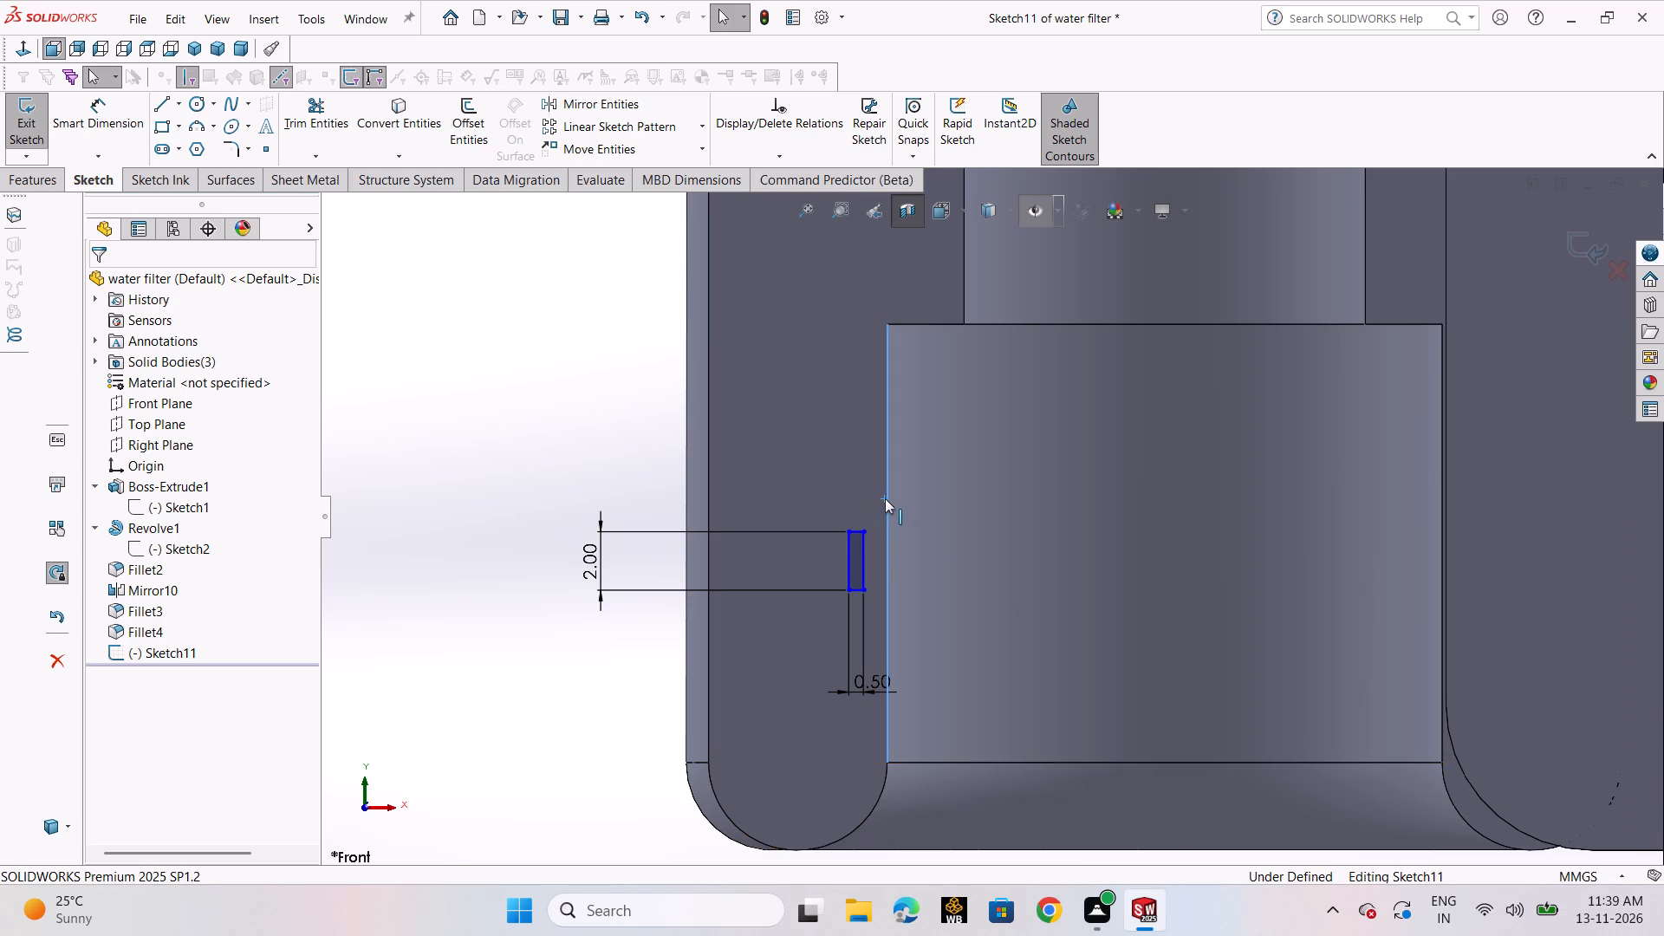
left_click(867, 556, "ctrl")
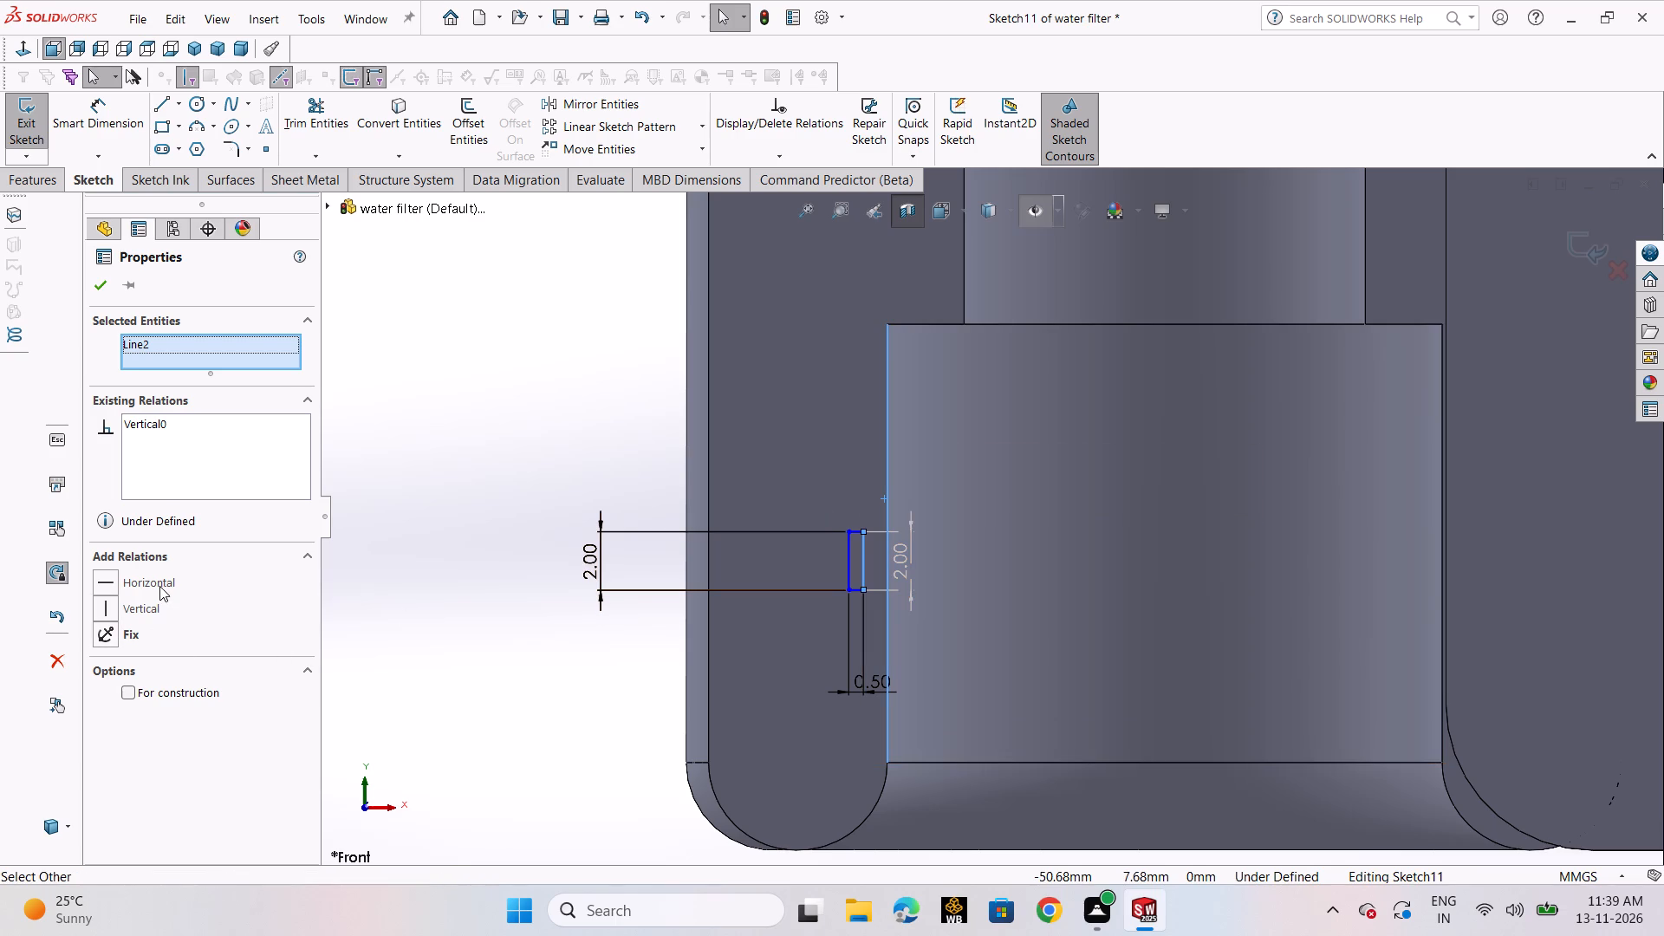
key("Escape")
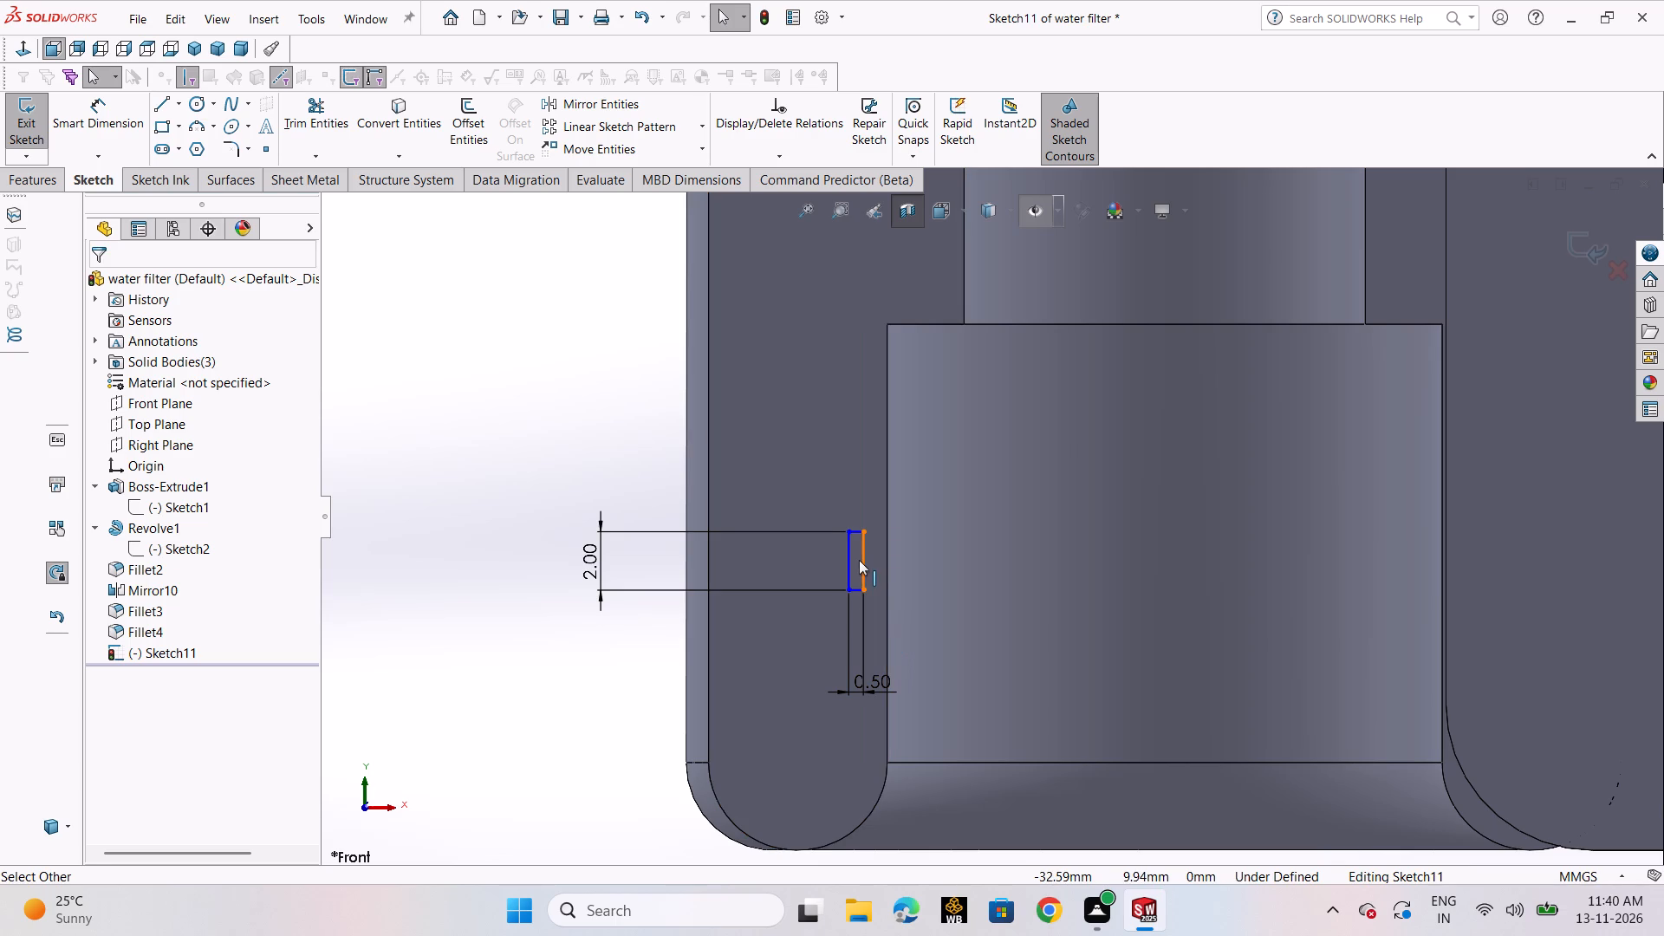
Move the 0.5 by 2 mm rectangle sideways until its inner side lies on the lower bore's wall edge.
left_click_drag(859, 560, 888, 564)
scroll(890, 580, "down", 4)
left_click(1101, 475)
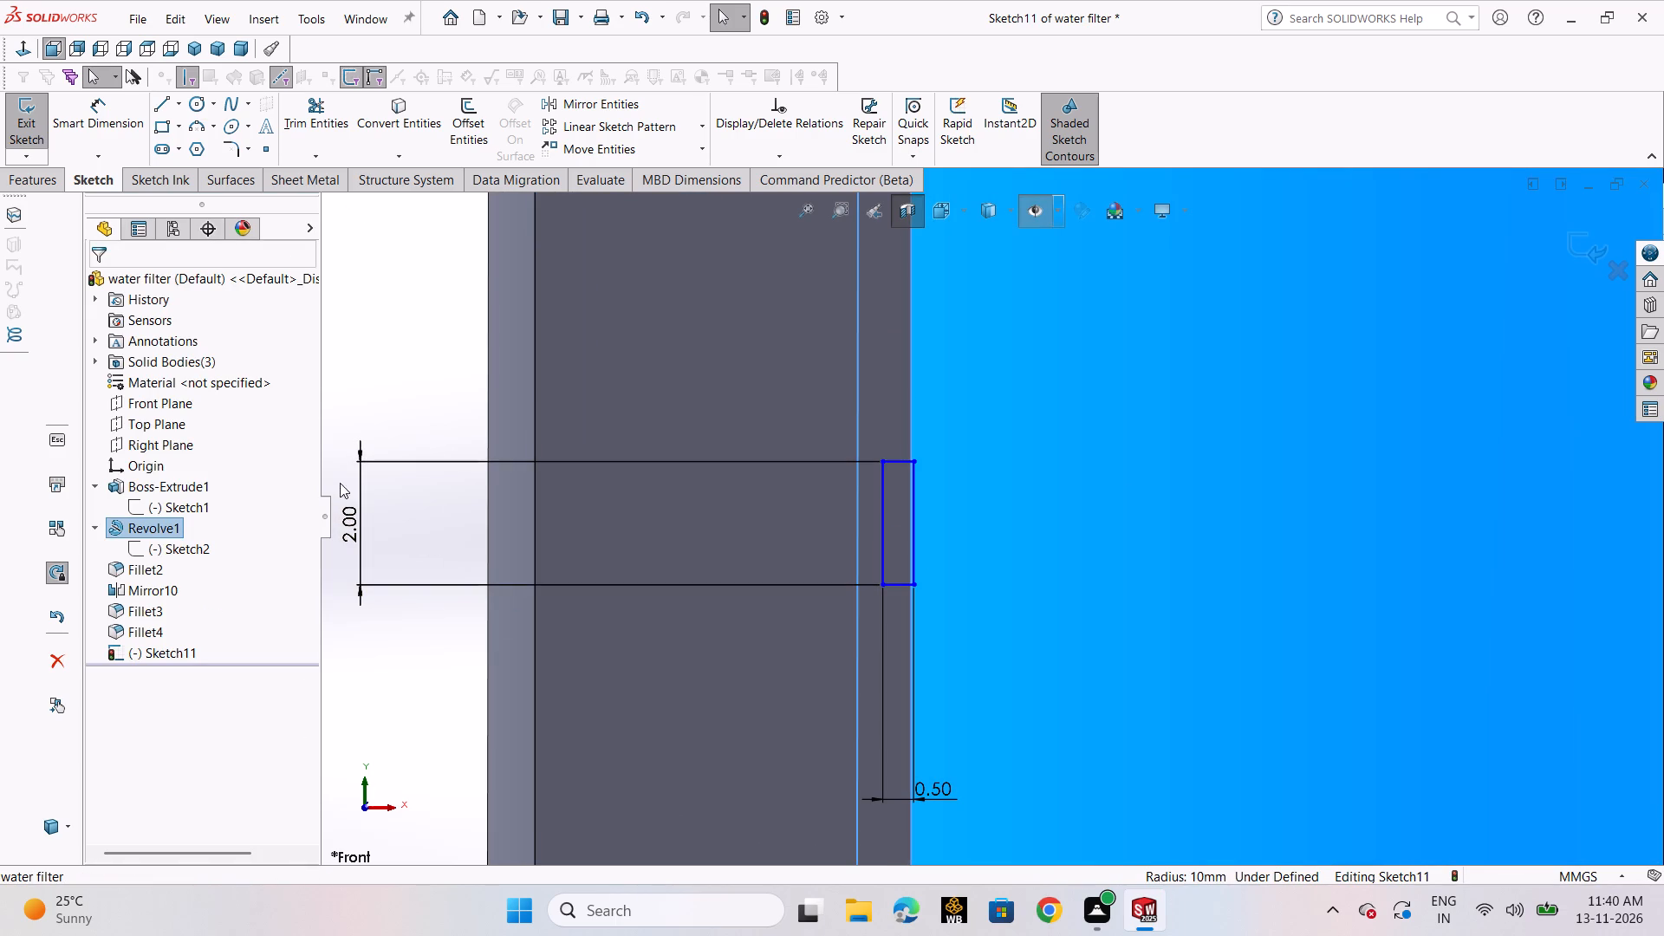
scroll(1008, 501, "down", 4)
scroll(832, 438, "down", 4)
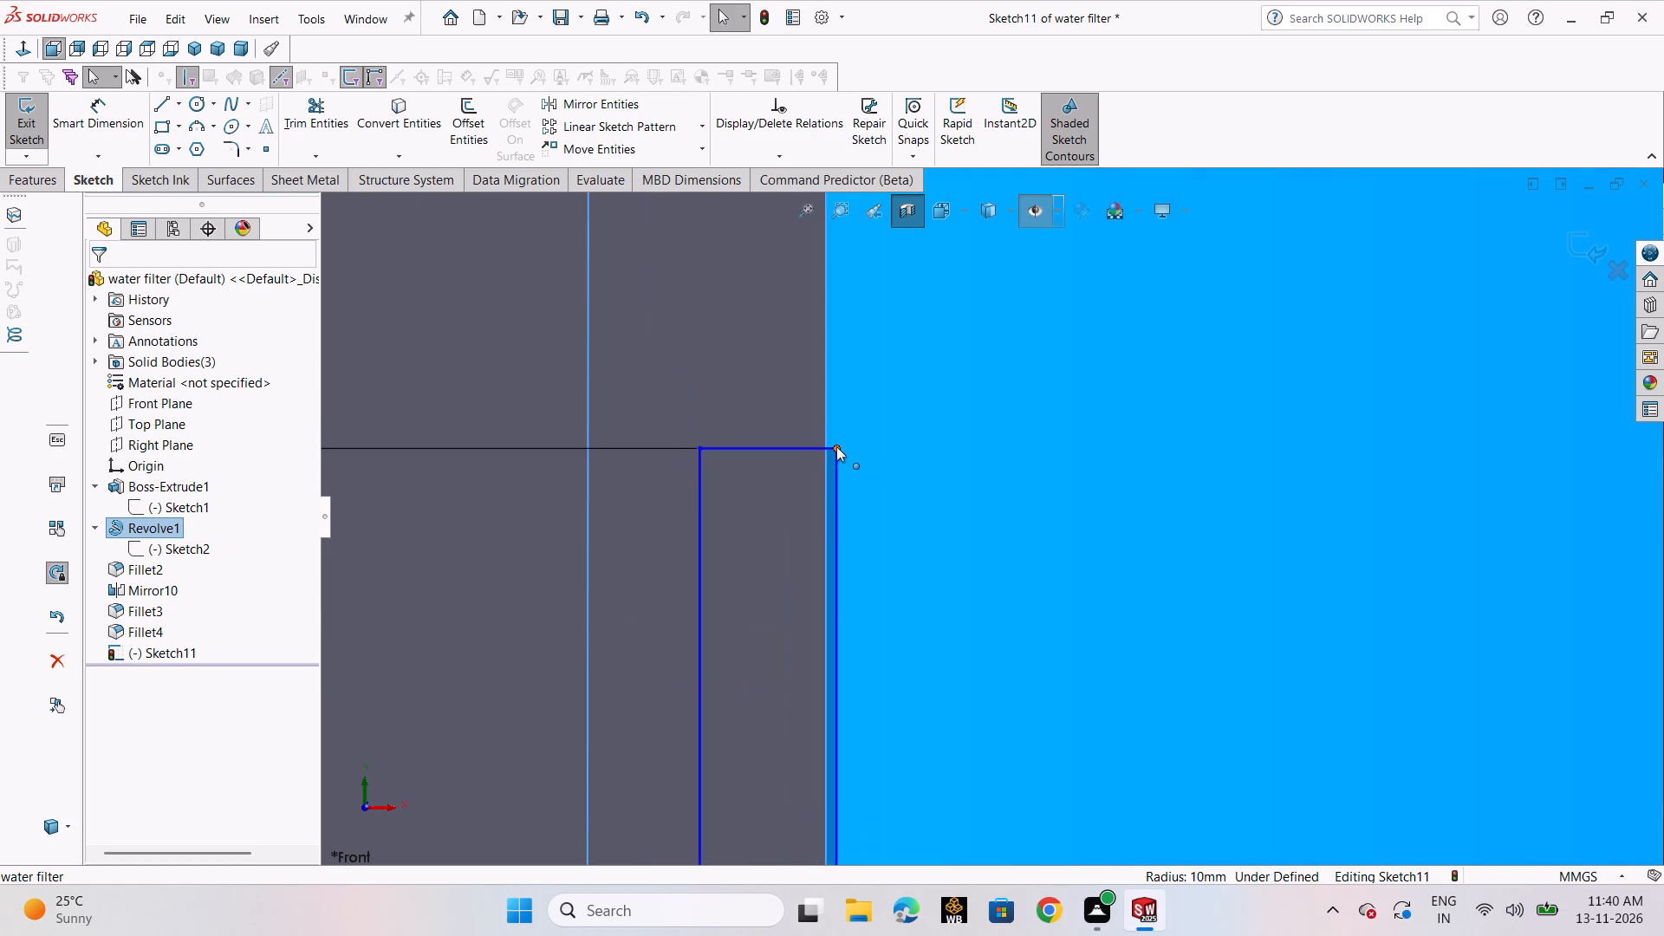
left_click(841, 451)
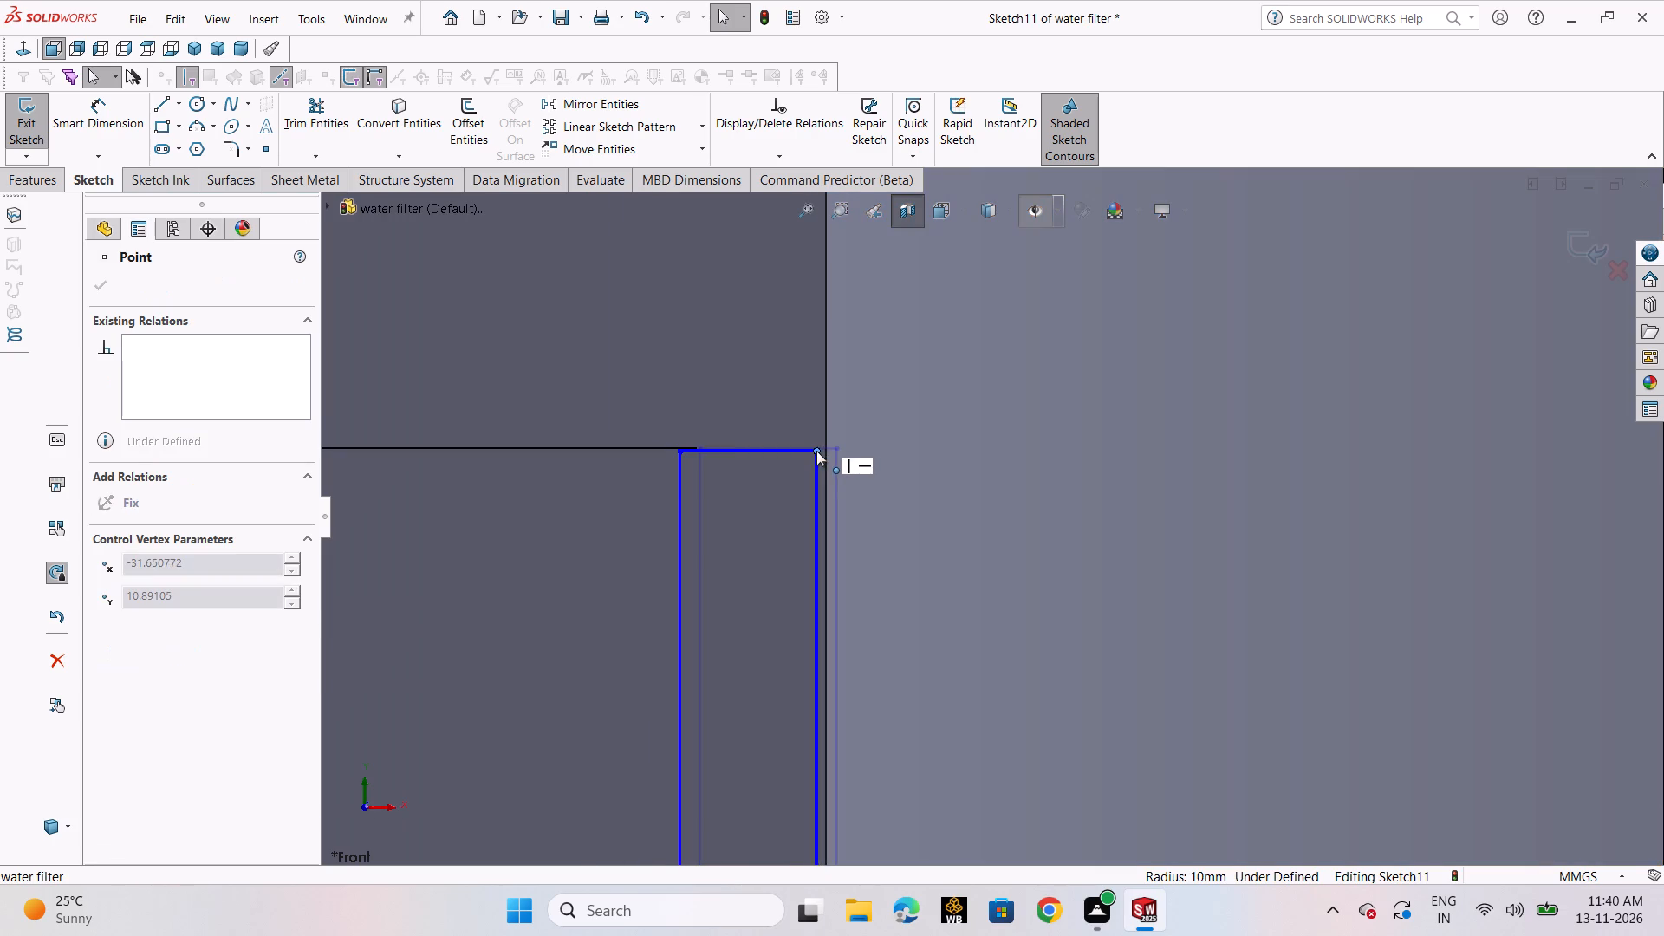
scroll(842, 461, "up", 6)
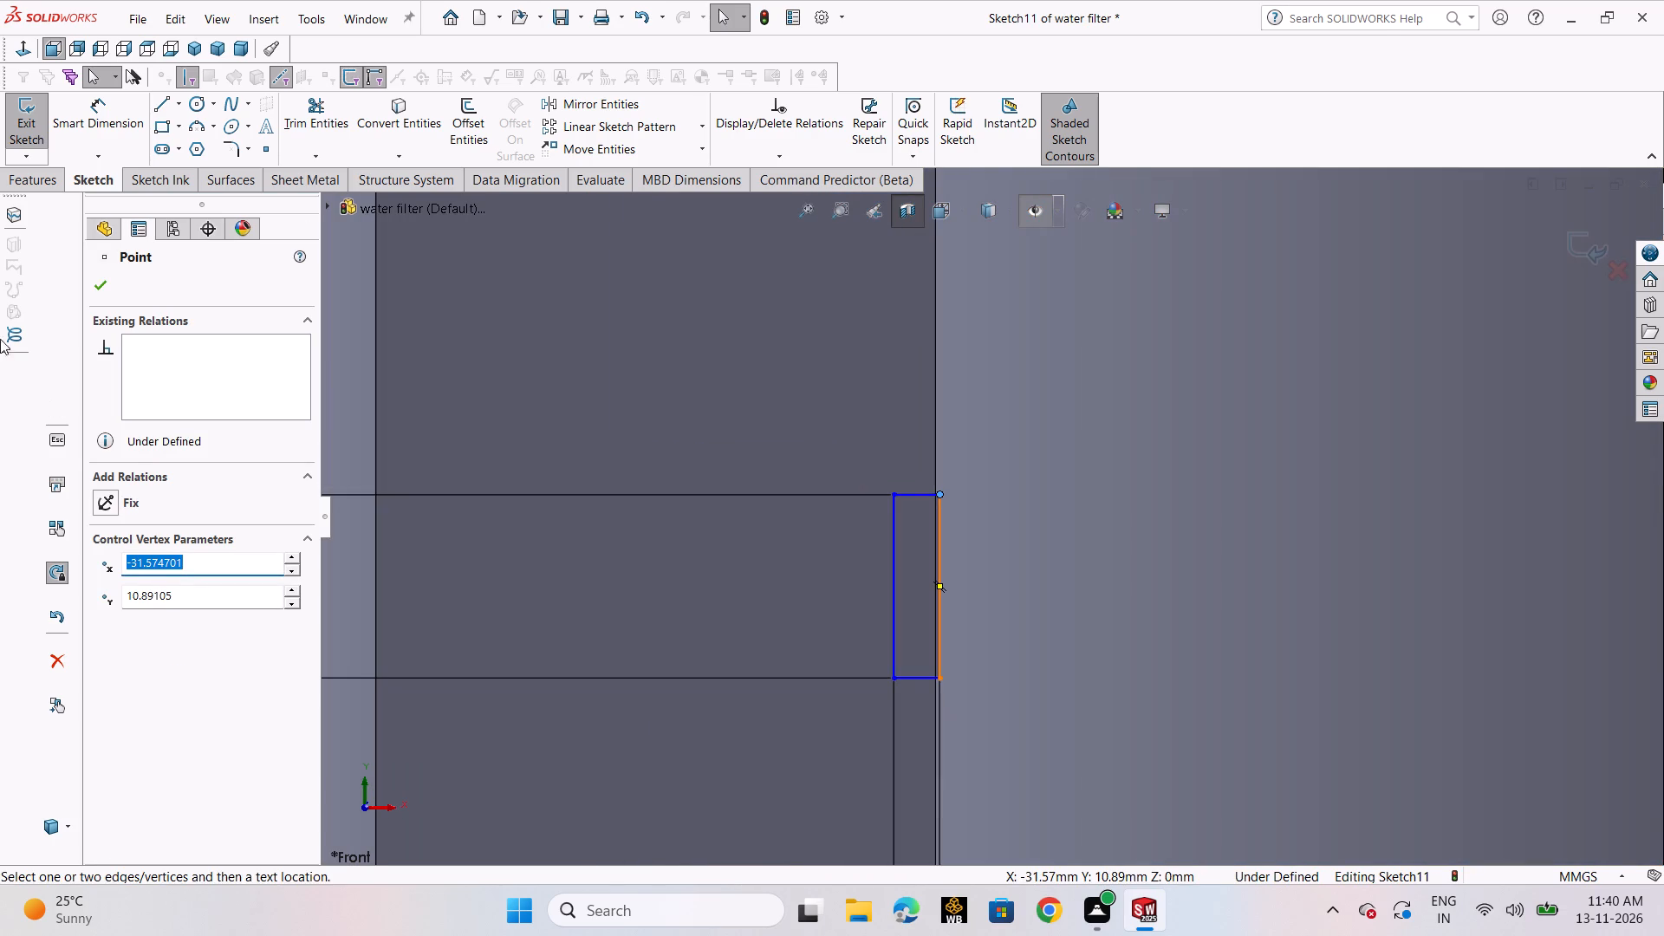
left_click(94, 288)
scroll(896, 516, "up", 1)
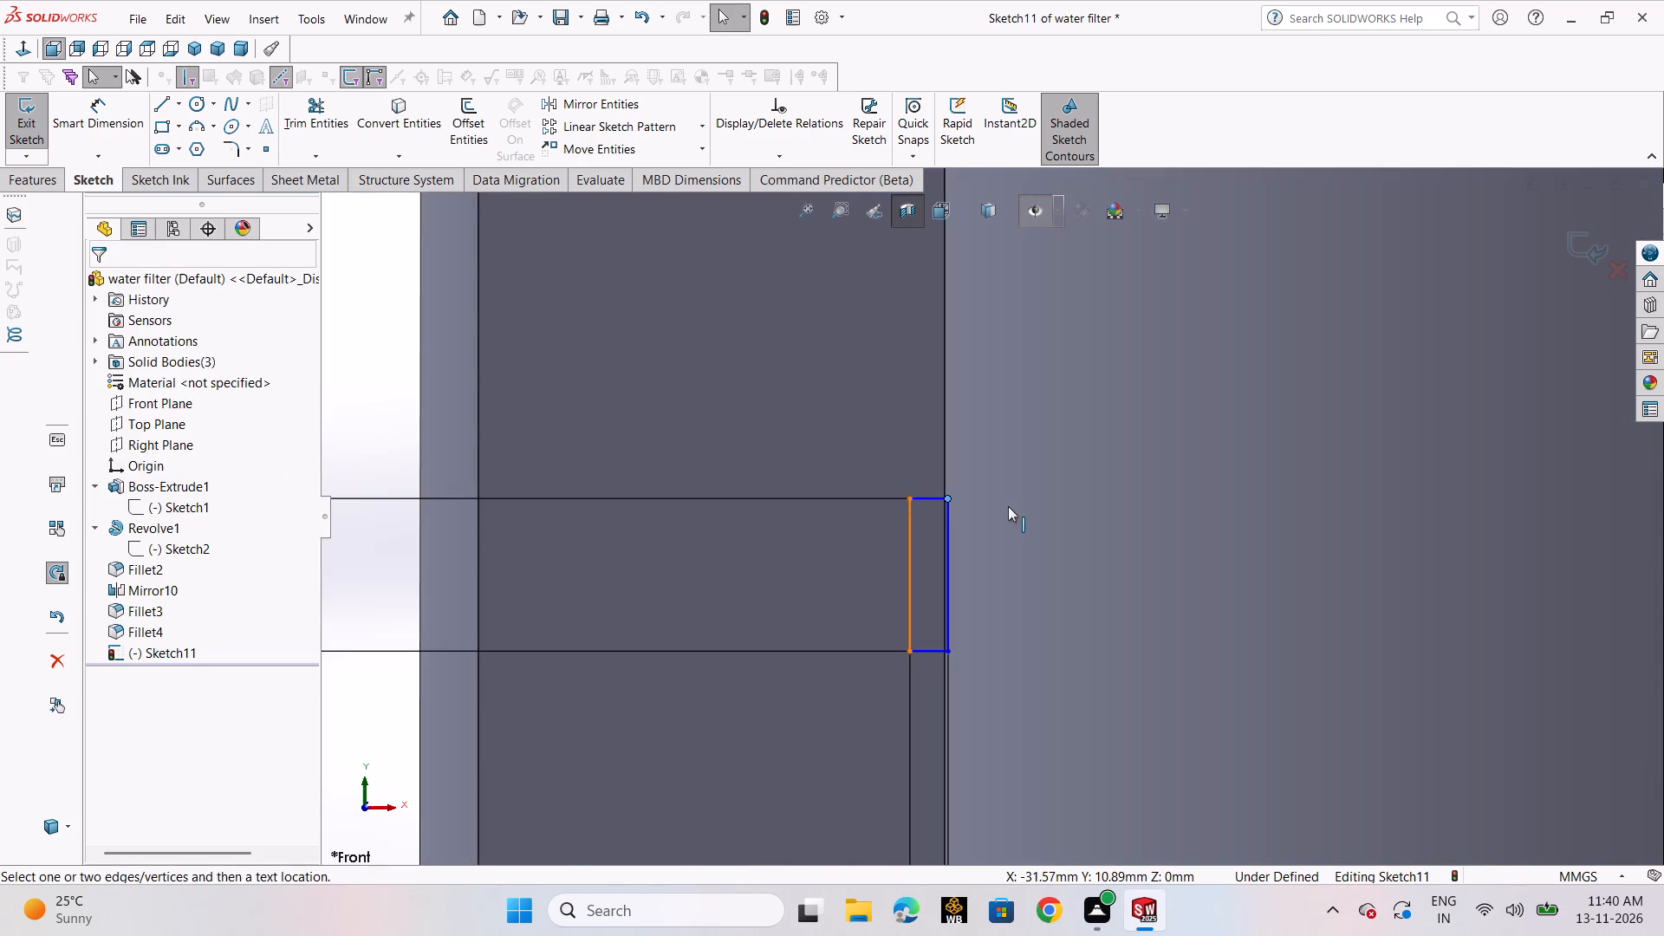
scroll(1008, 506, "down", 3)
scroll(924, 523, "down", 3)
left_click_drag(904, 475, 880, 475)
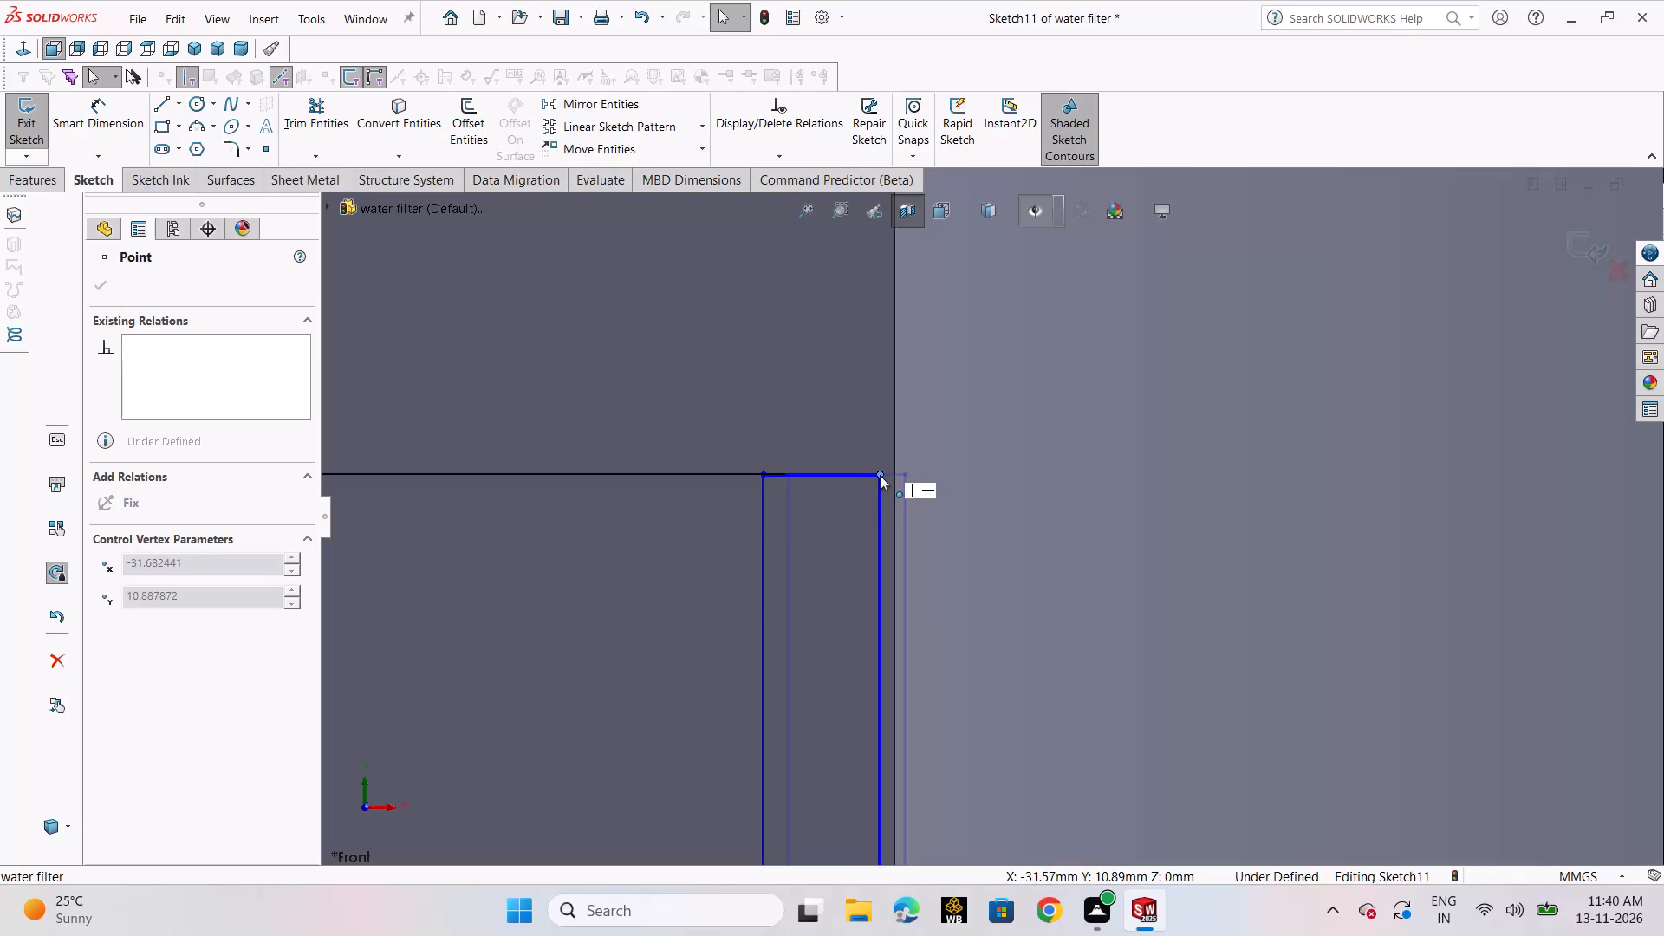
left_click_drag(880, 475, 895, 475)
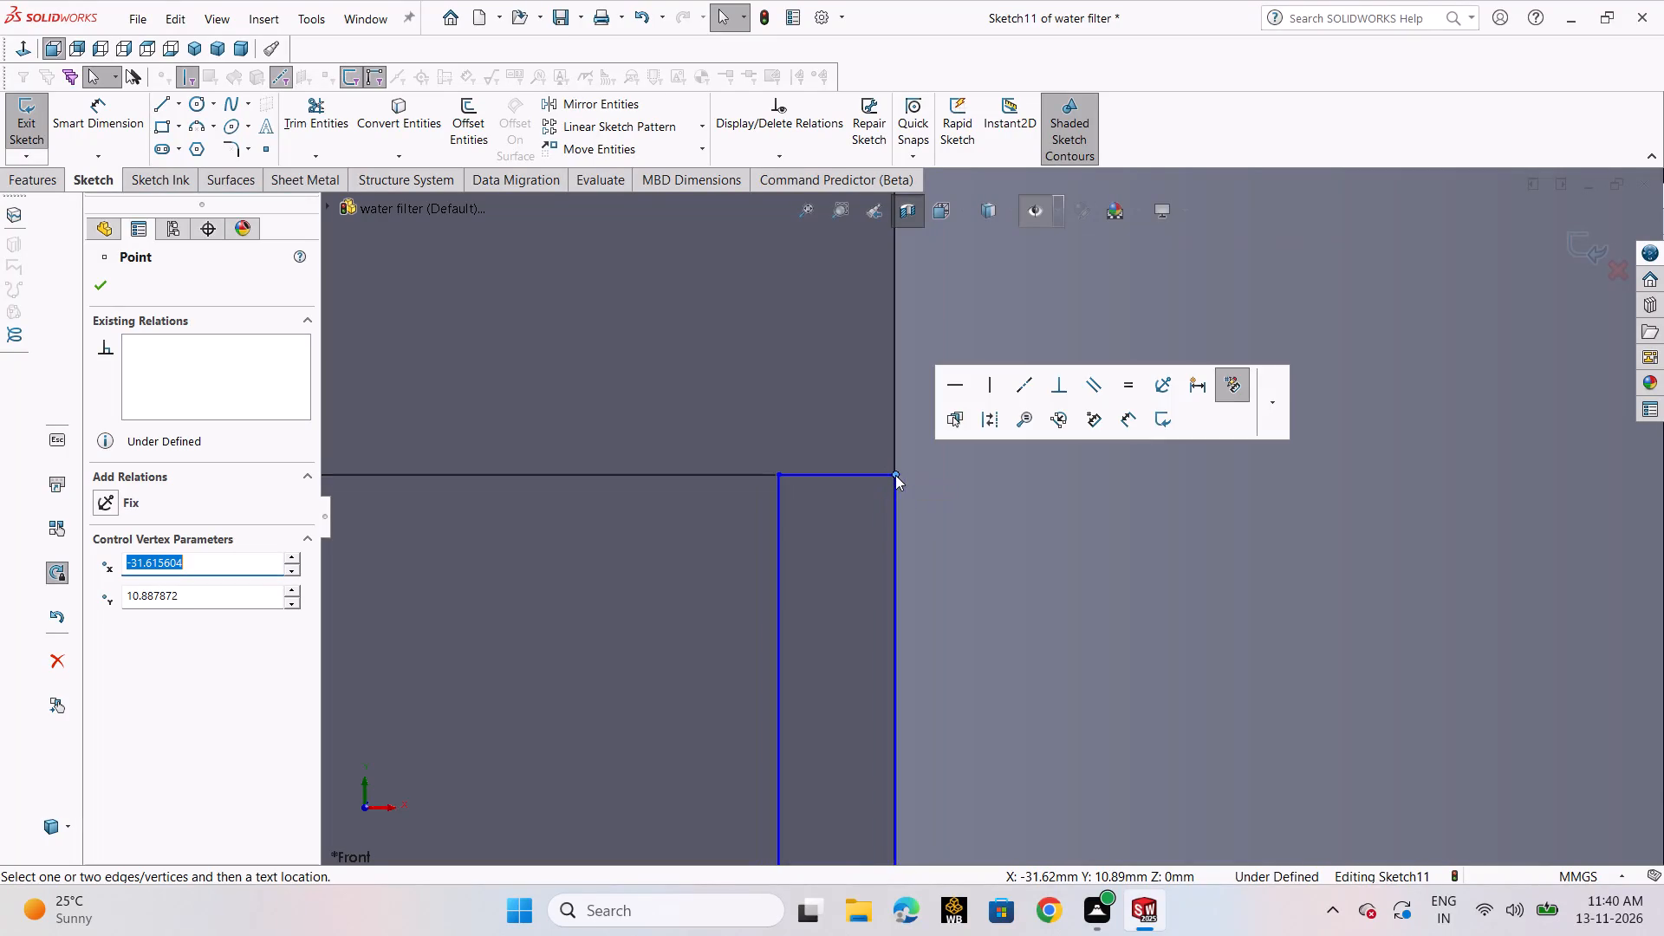
scroll(912, 529, "up", 12)
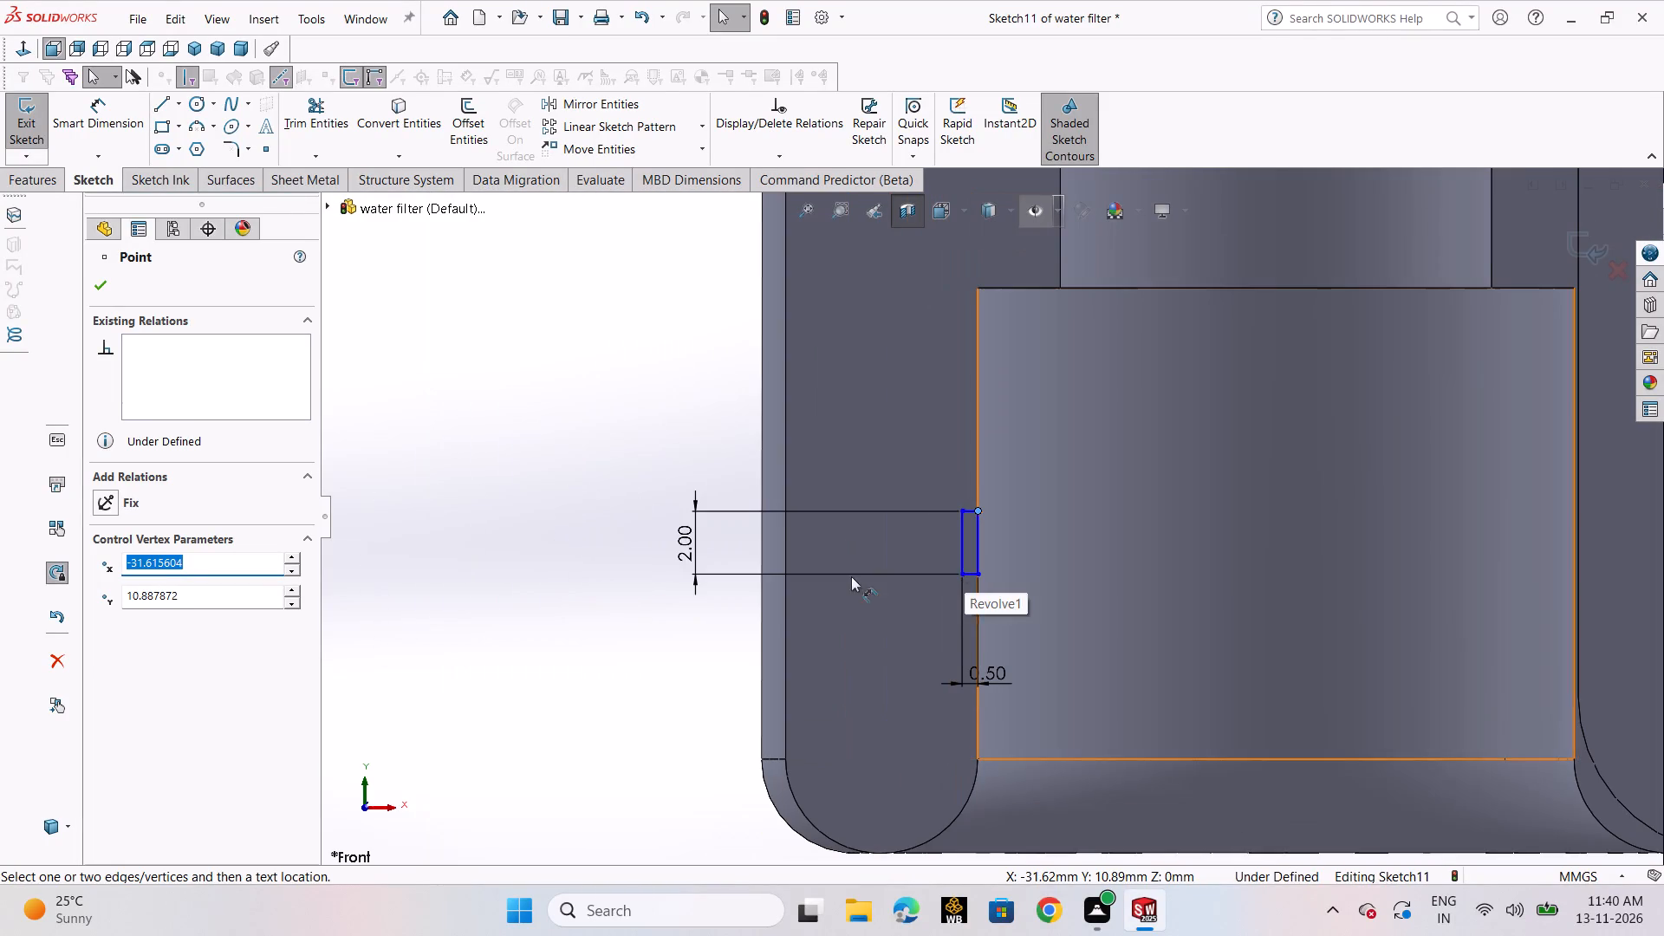
left_click(592, 443)
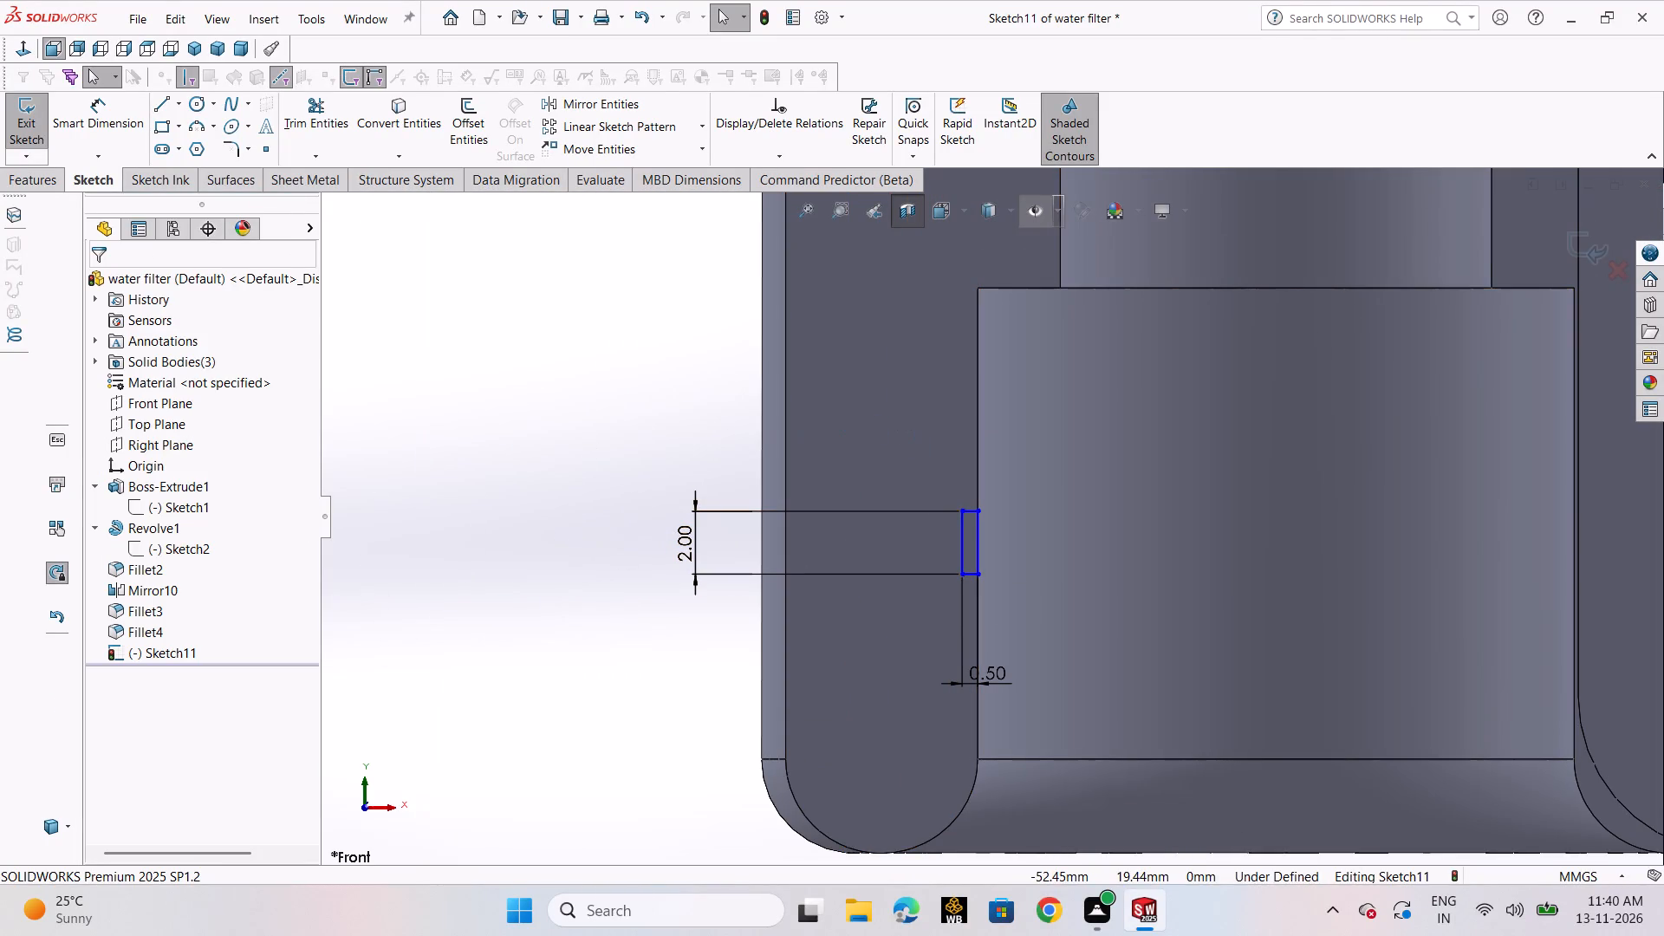
Dimension the midpoint of the rectangle's outer side 3 mm below the shoulder edge of the wide lower bore.
left_click(105, 114)
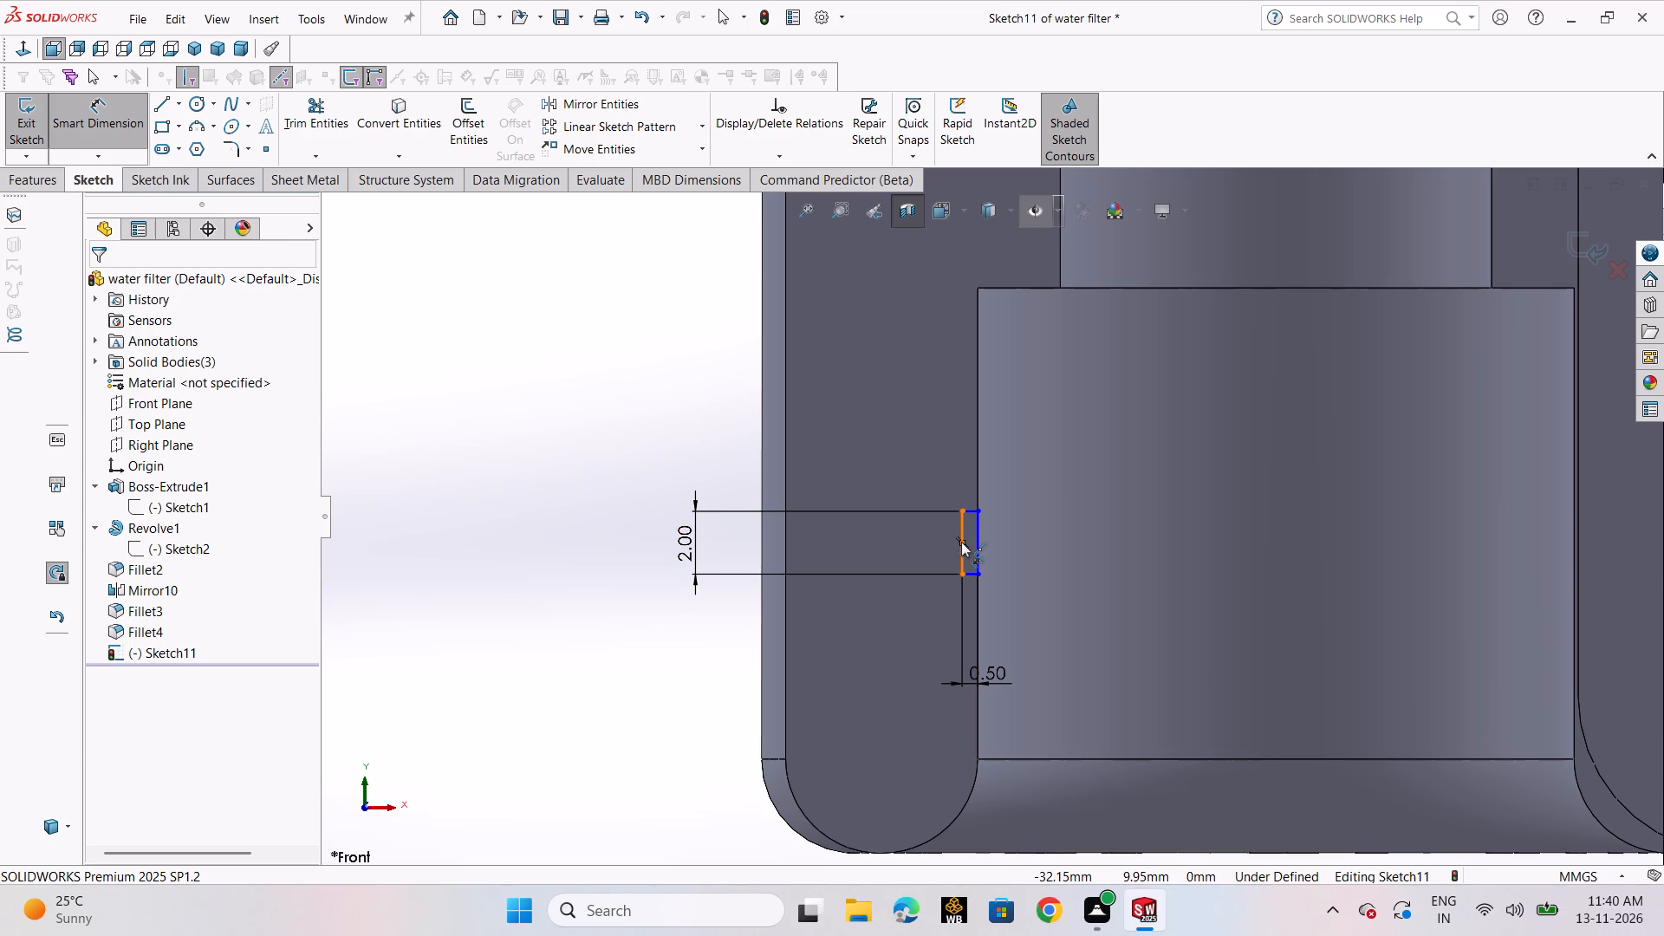
left_click(961, 542)
left_click(1017, 289)
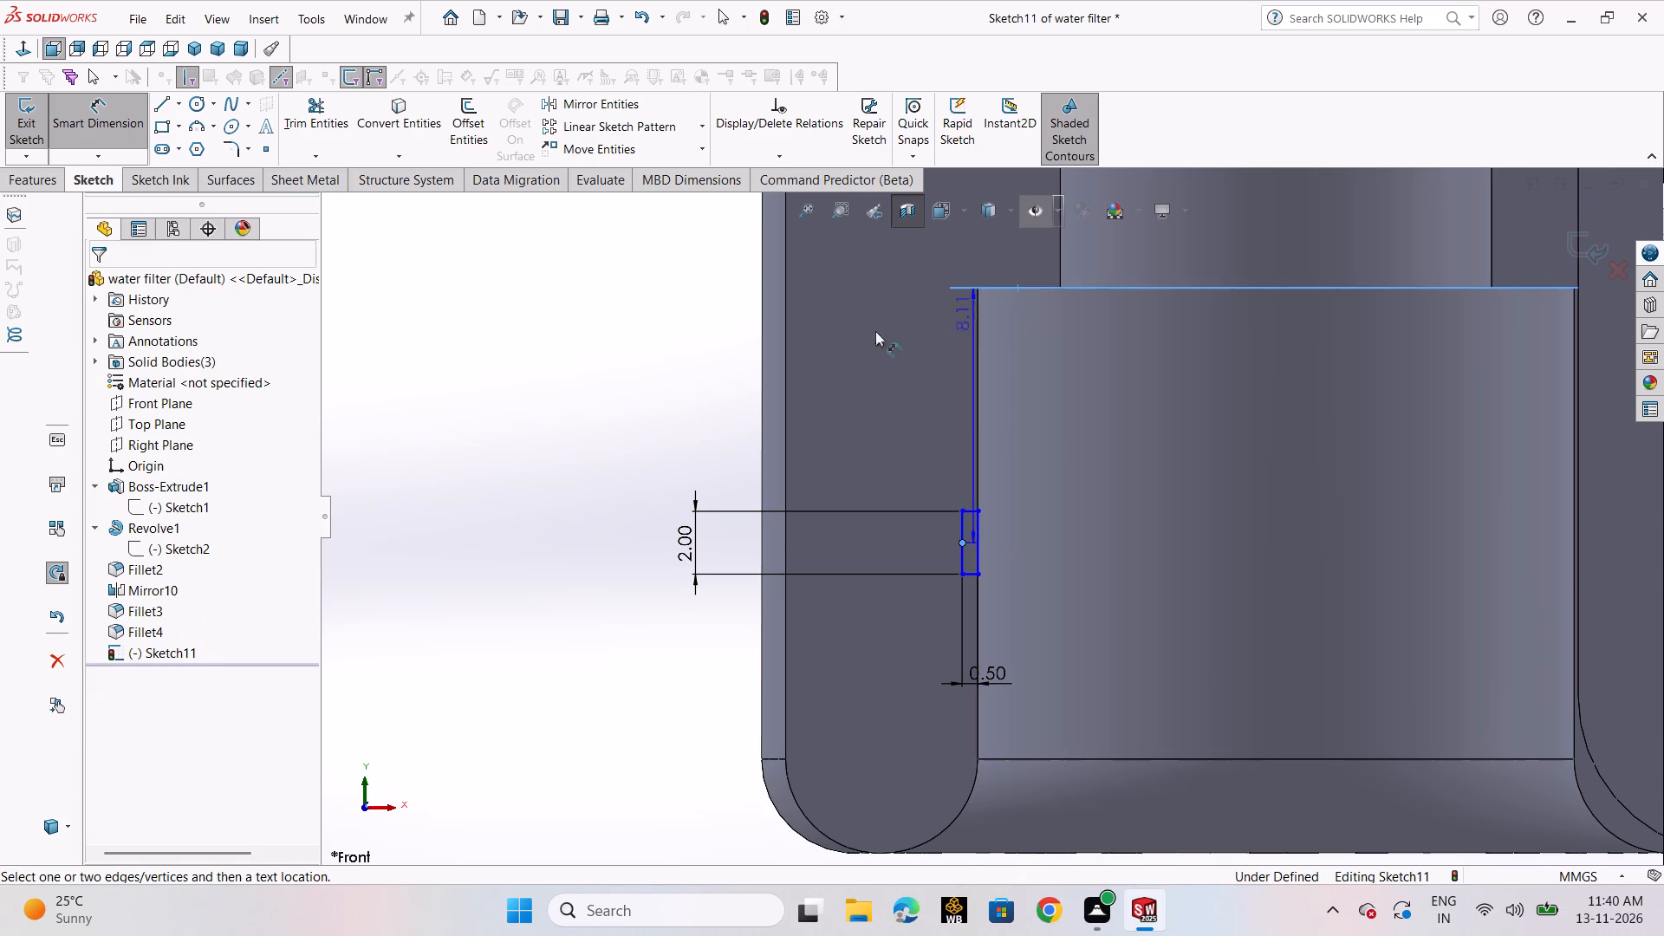
left_click(486, 379)
key("3")
key("Return")
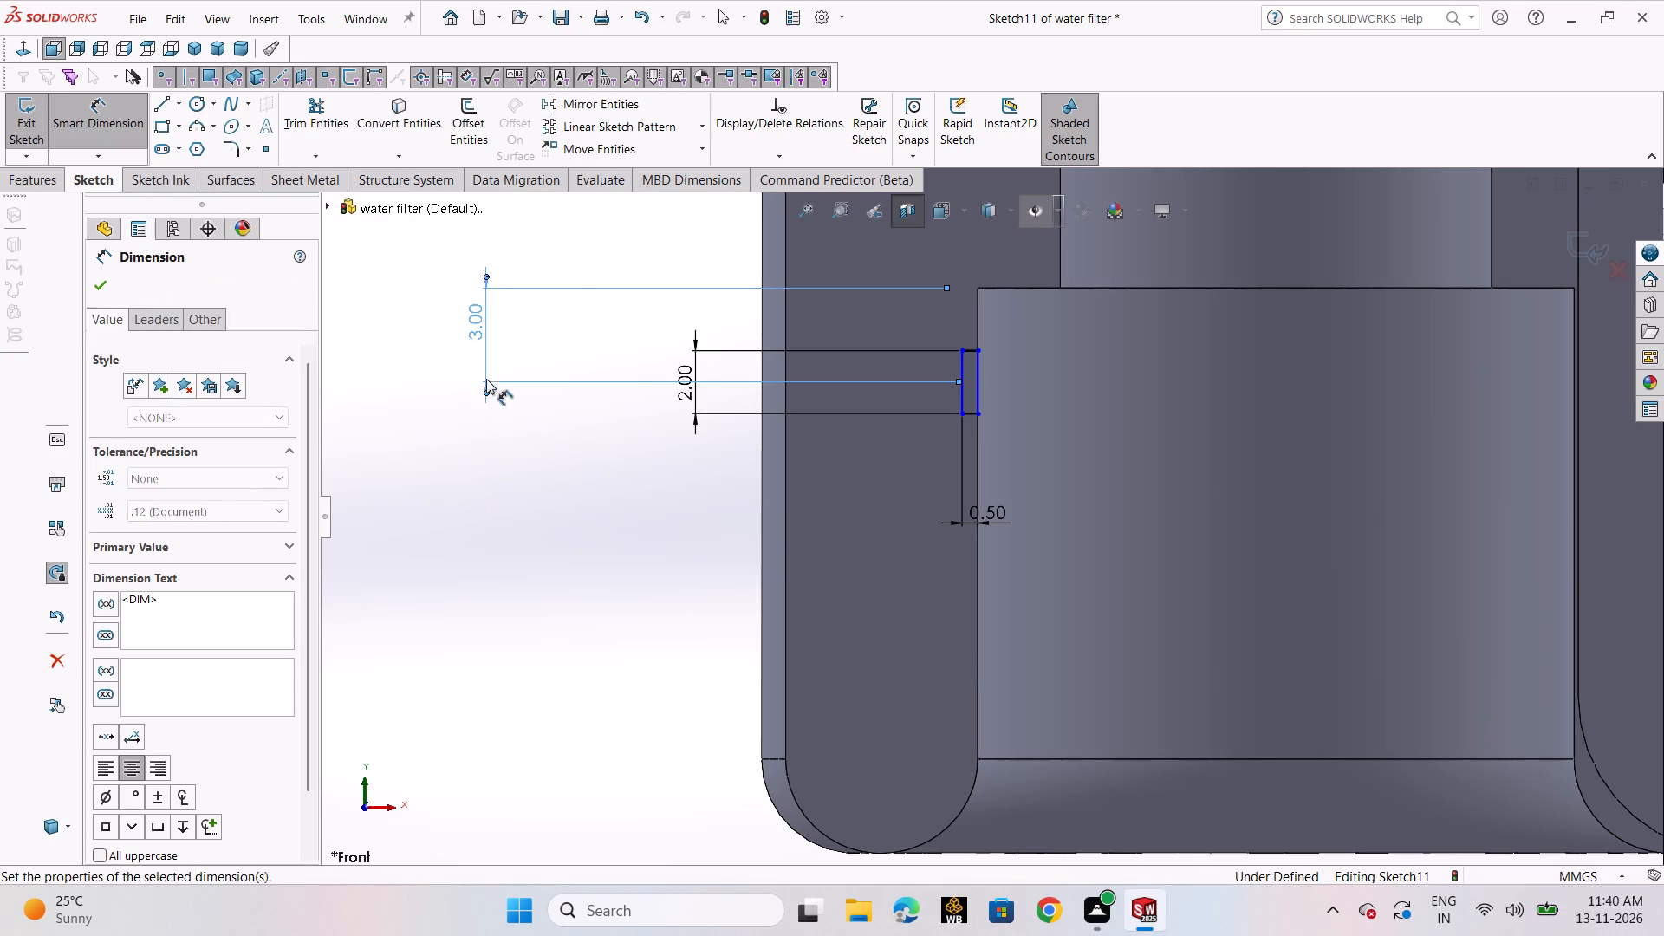
left_click(116, 289)
left_click(107, 279)
Draw a second corner rectangle about 0.88 by 2.65 mm into the bore wall, below the first one.
scroll(944, 542, "up", 7)
scroll(1011, 496, "up", 2)
scroll(1027, 483, "down", 3)
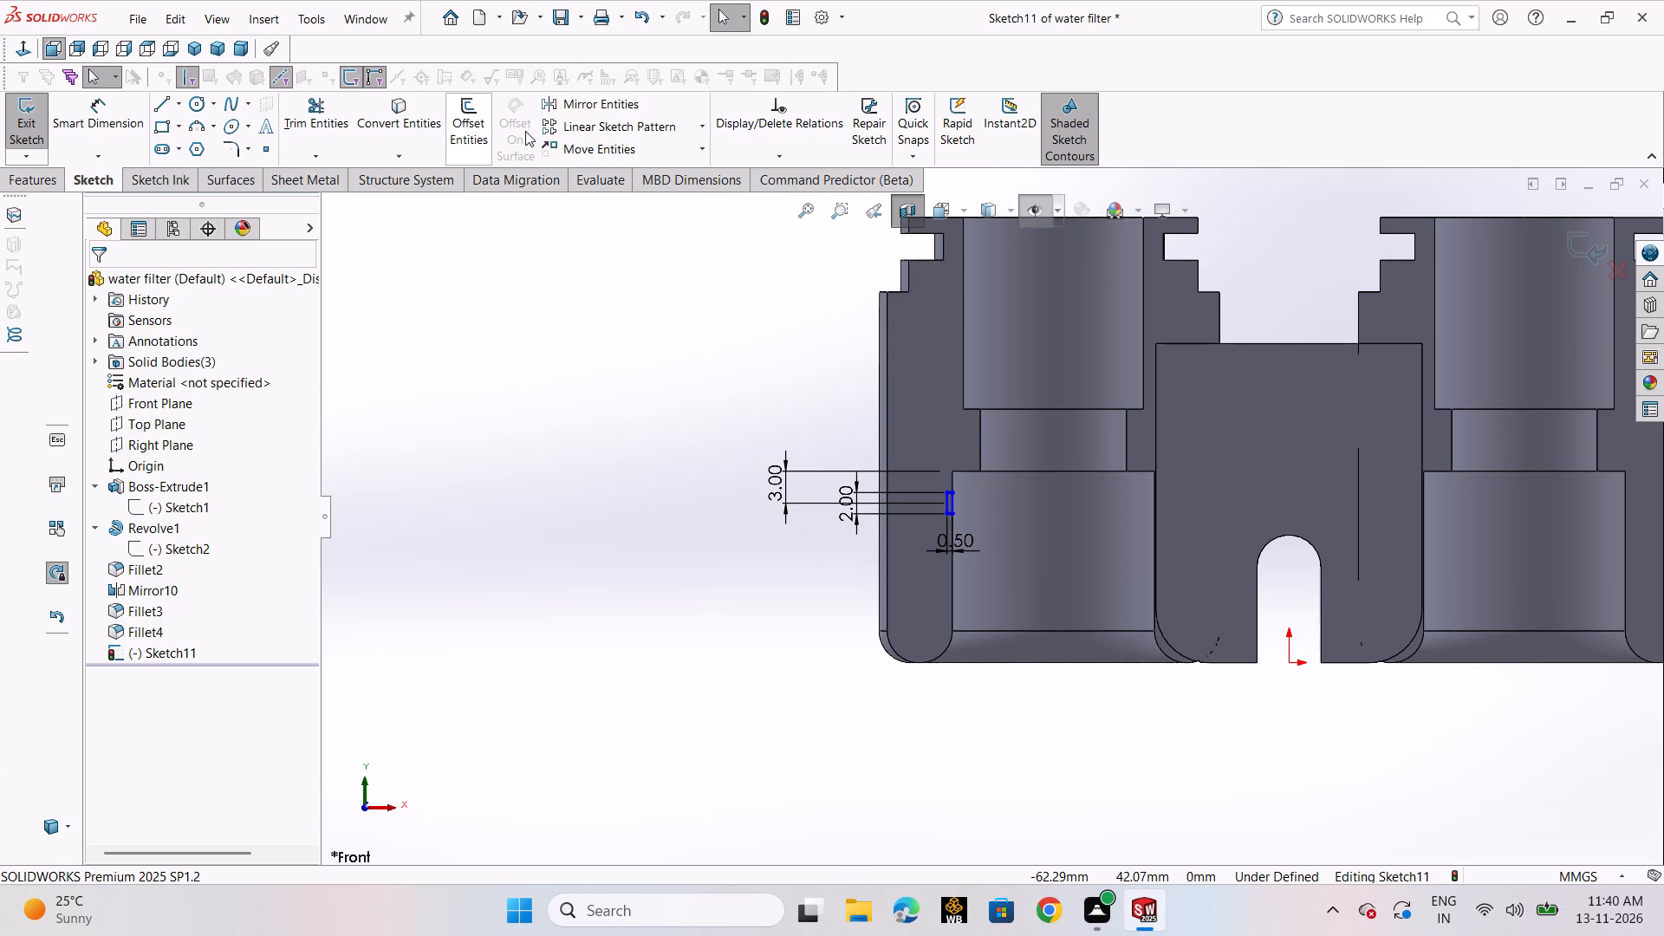
left_click(165, 121)
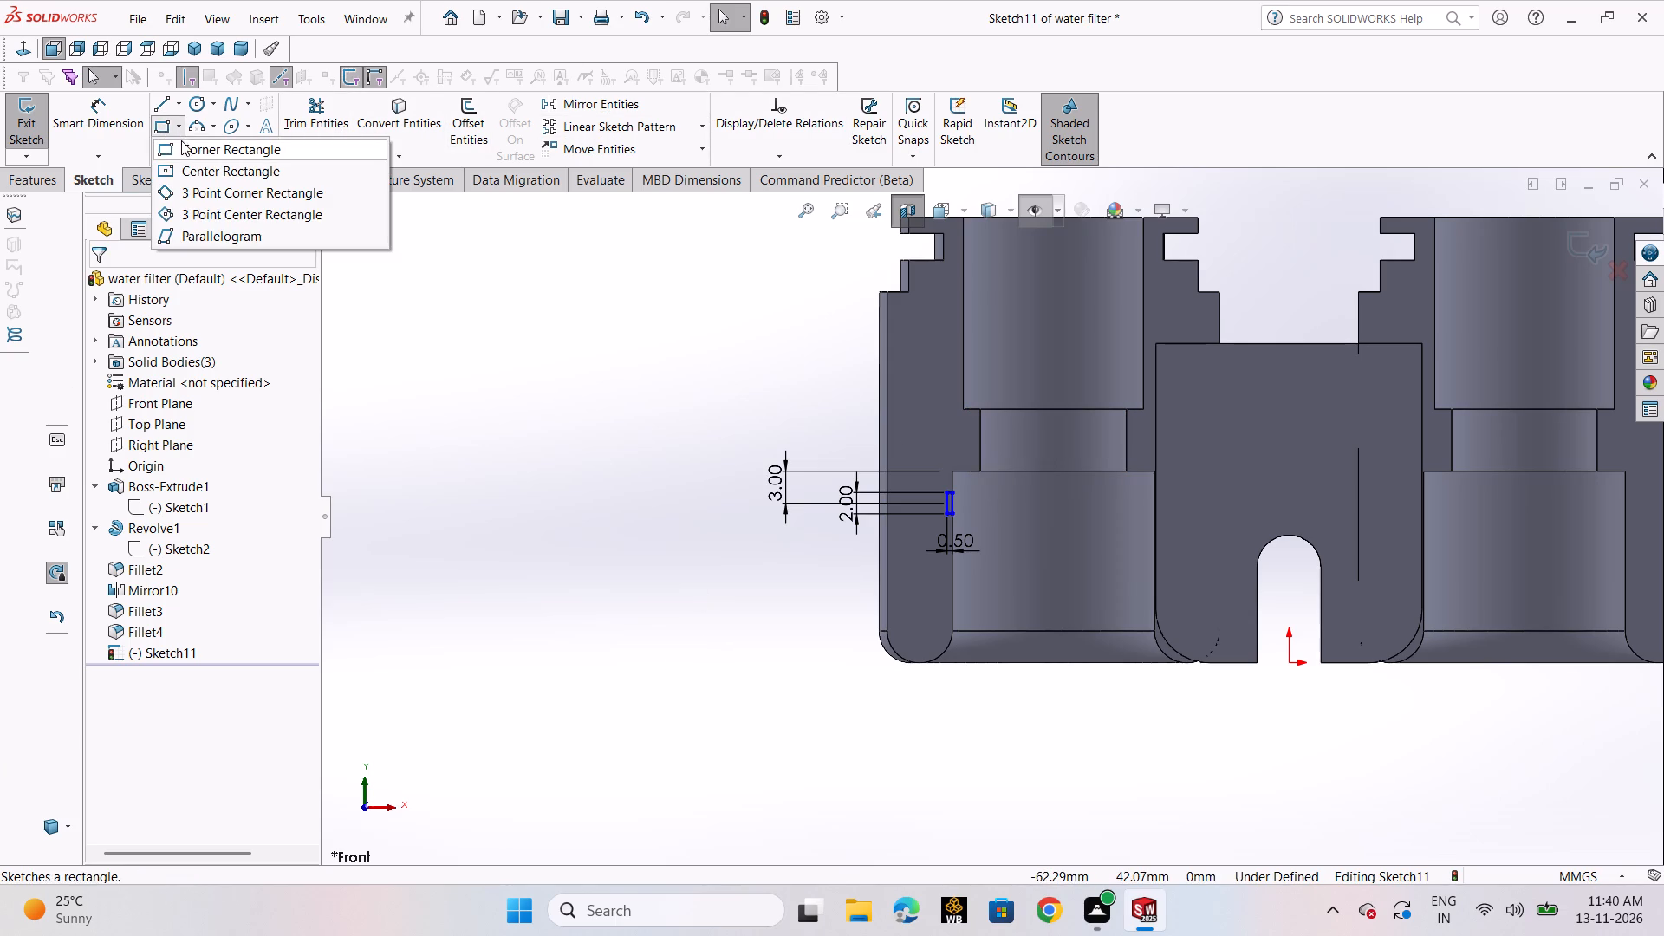
left_click(185, 148)
scroll(1022, 589, "down", 2)
scroll(1004, 583, "up", 1)
scroll(921, 552, "down", 3)
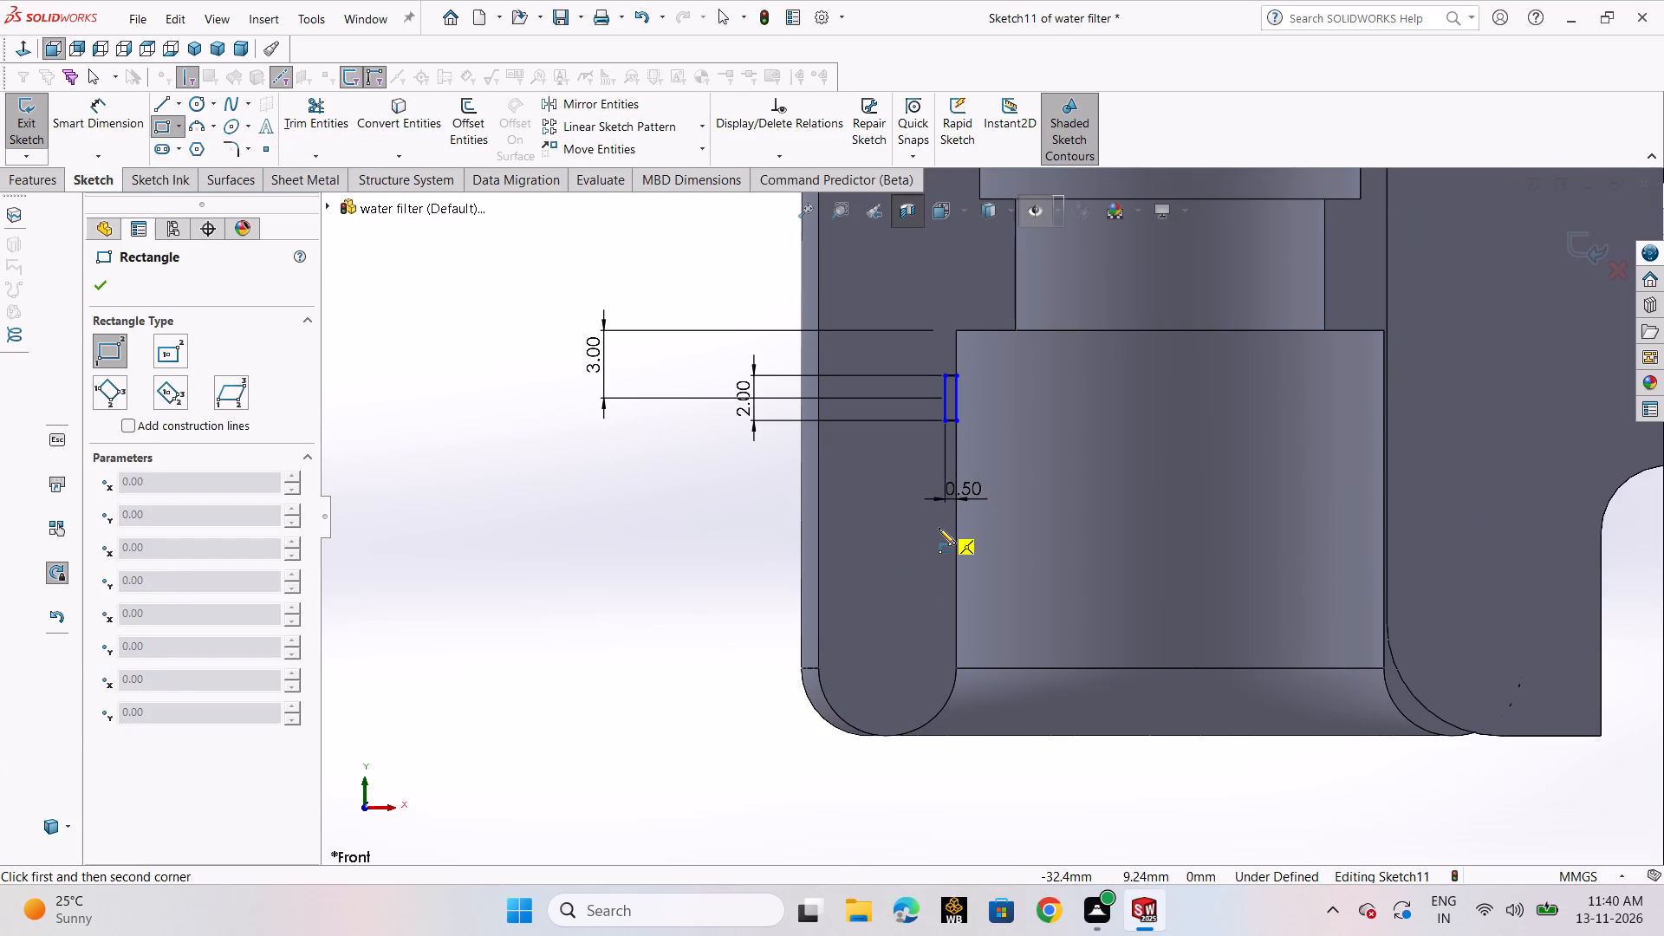
left_click(939, 528)
left_click(954, 588)
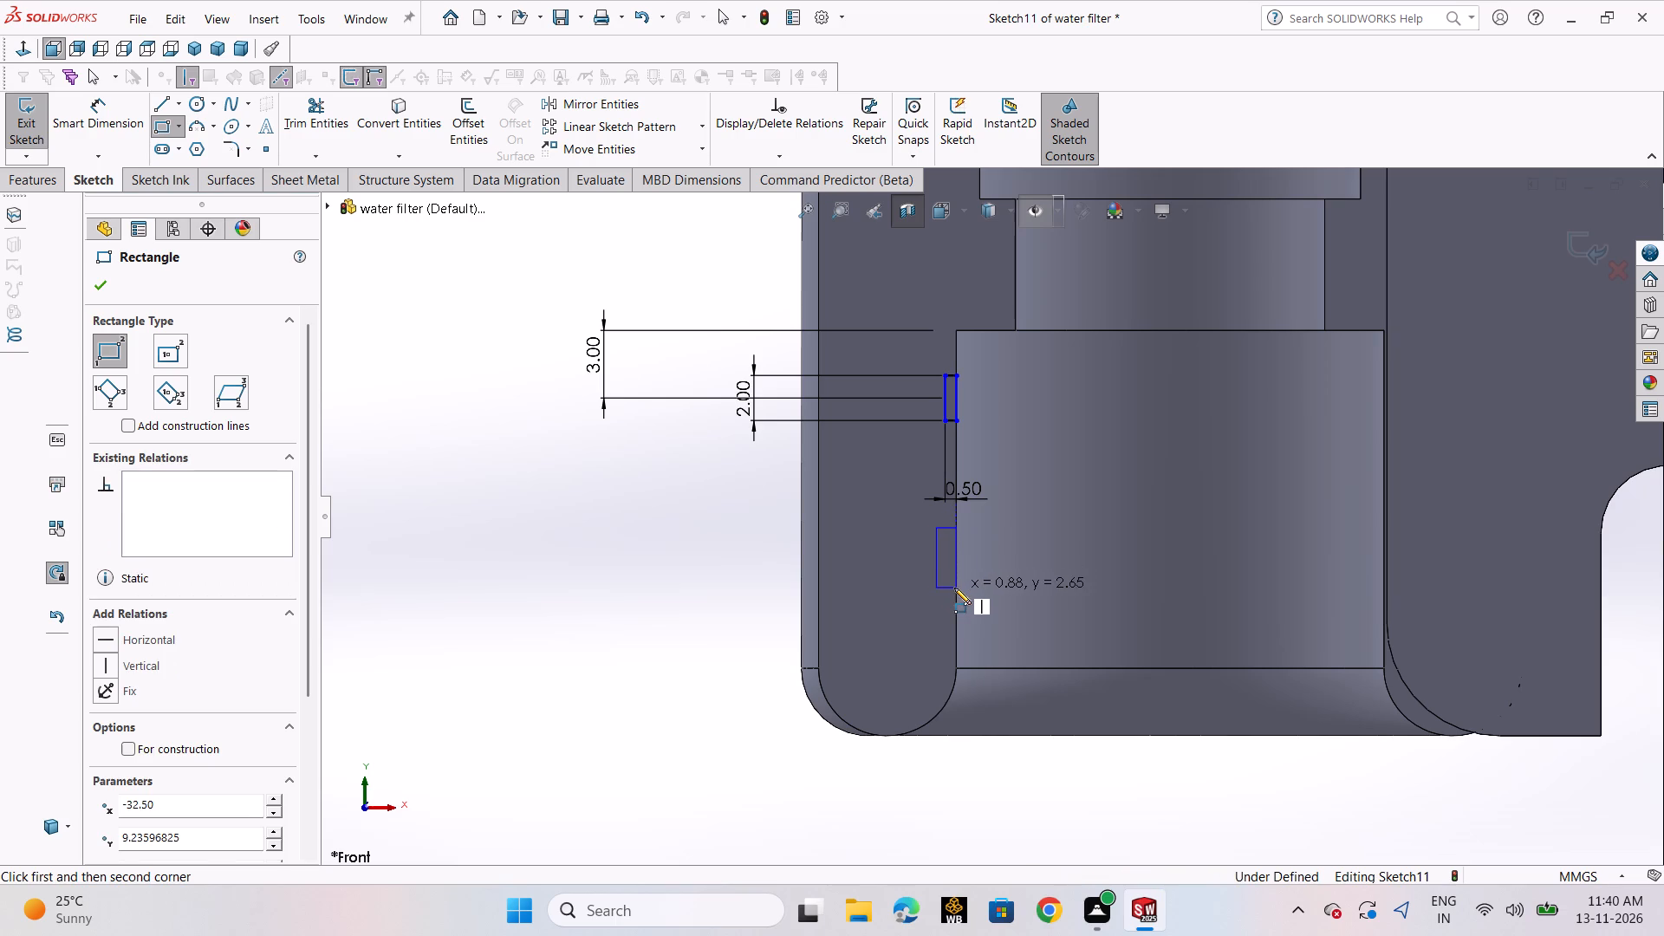
right_click(954, 588)
left_click(975, 595)
Dimension the second rectangle to 2 mm high and 0.5 mm wide.
scroll(986, 553, "down", 6)
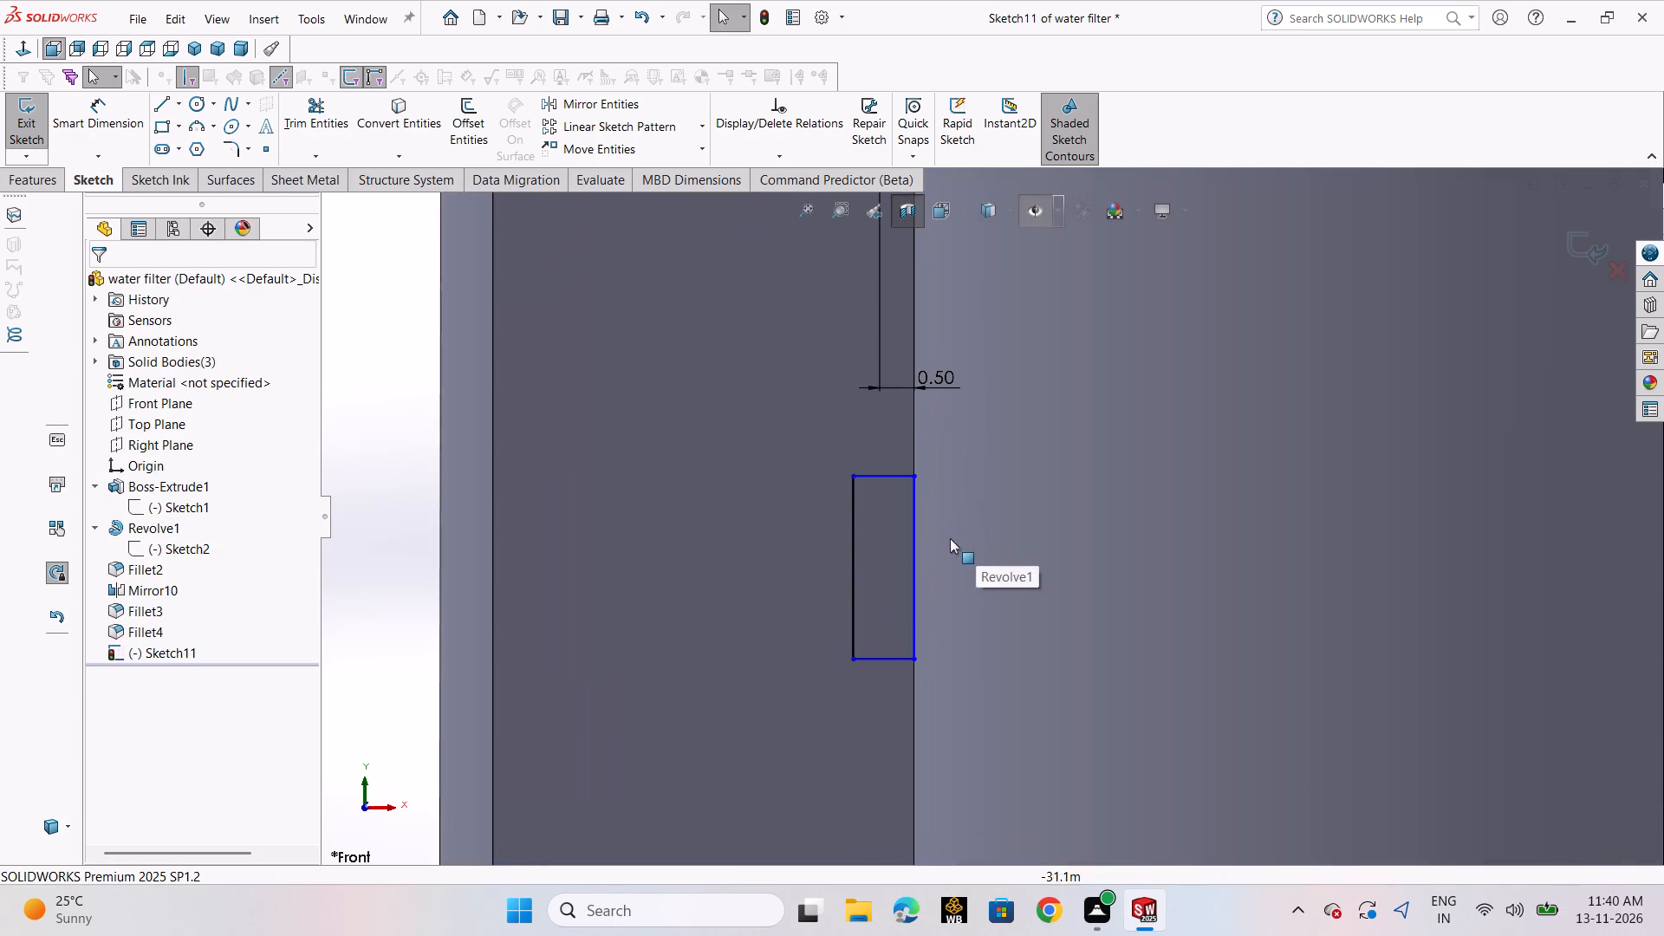
left_click(116, 120)
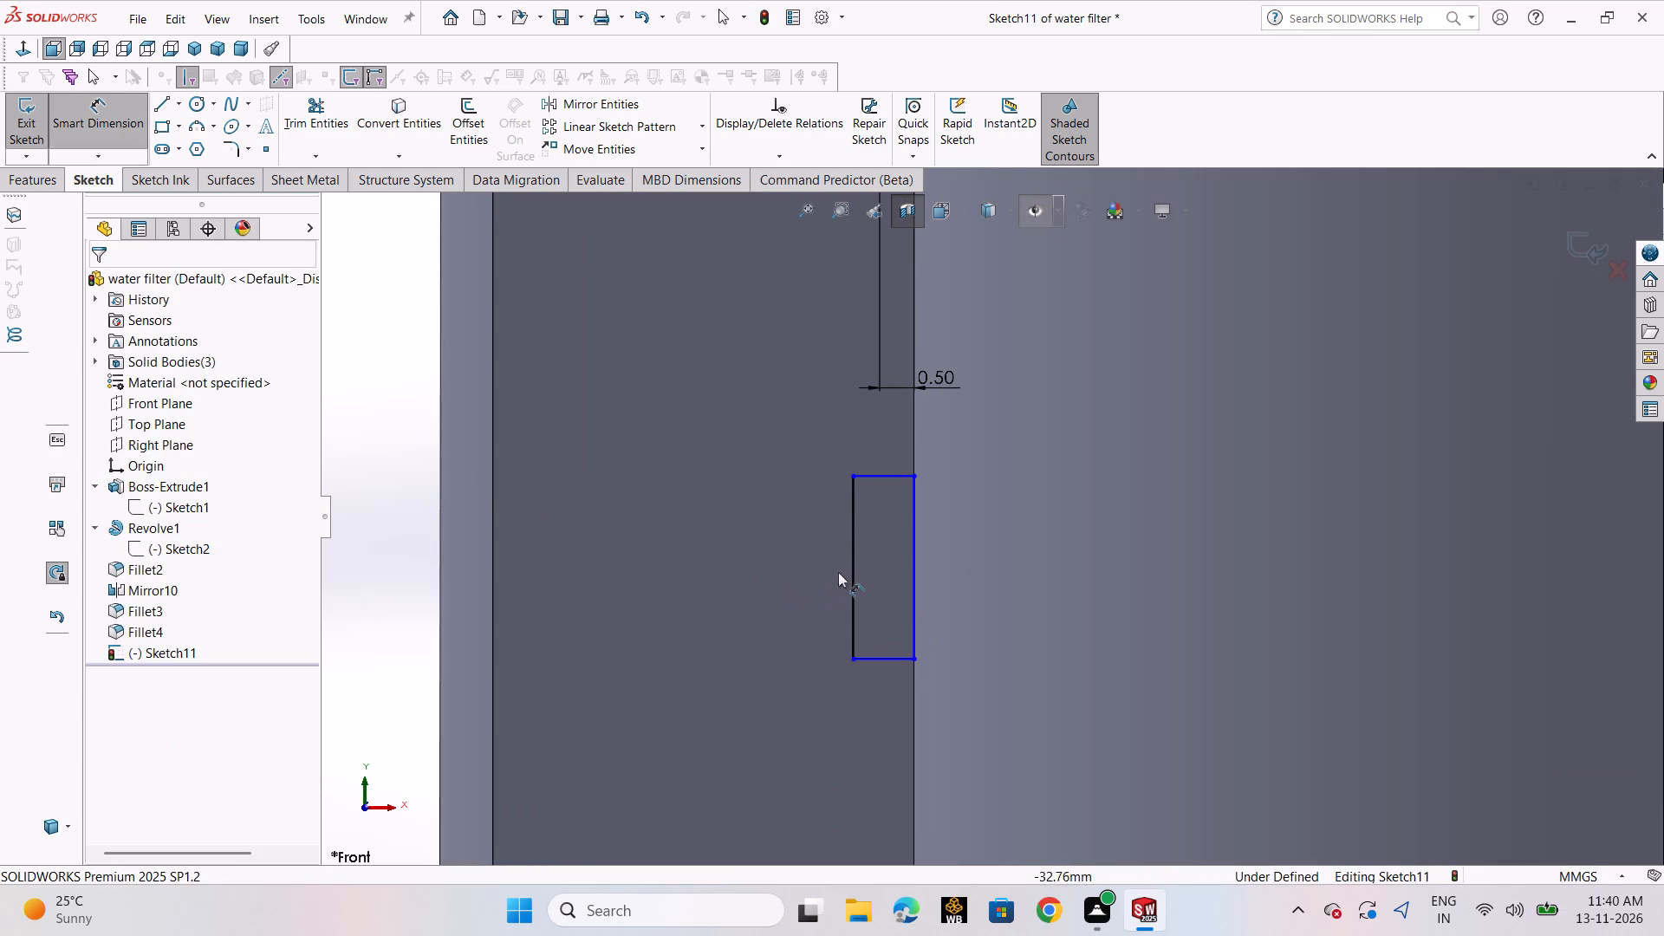
left_click(851, 563)
left_click(759, 565)
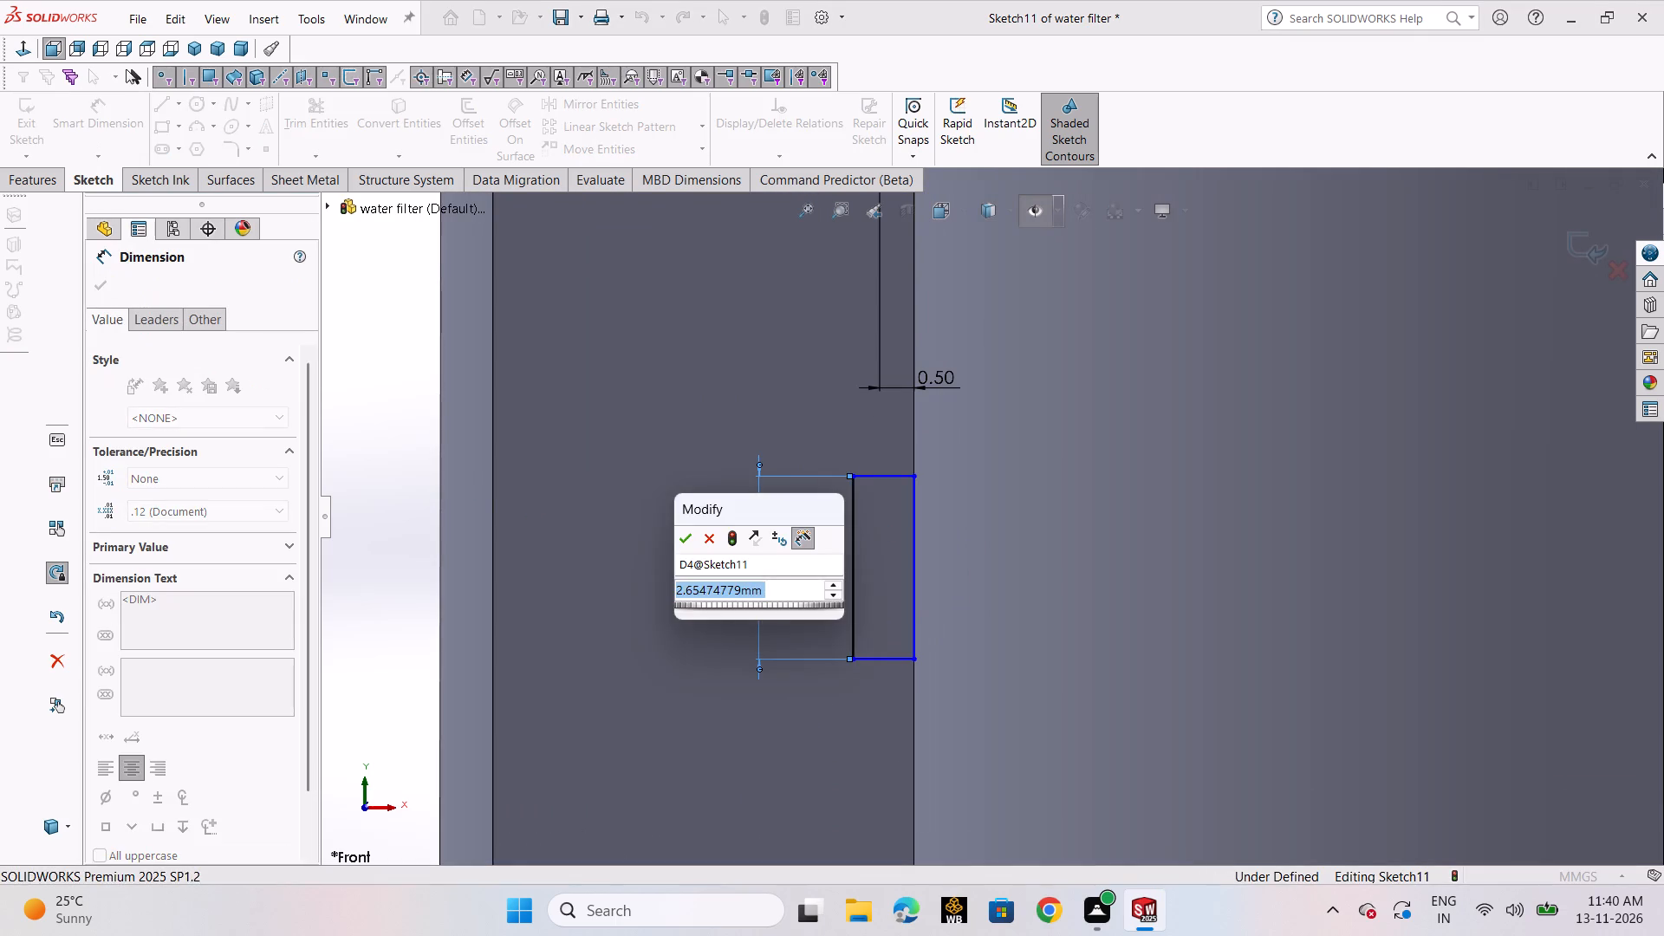
key("2")
key("Return")
left_click(900, 518)
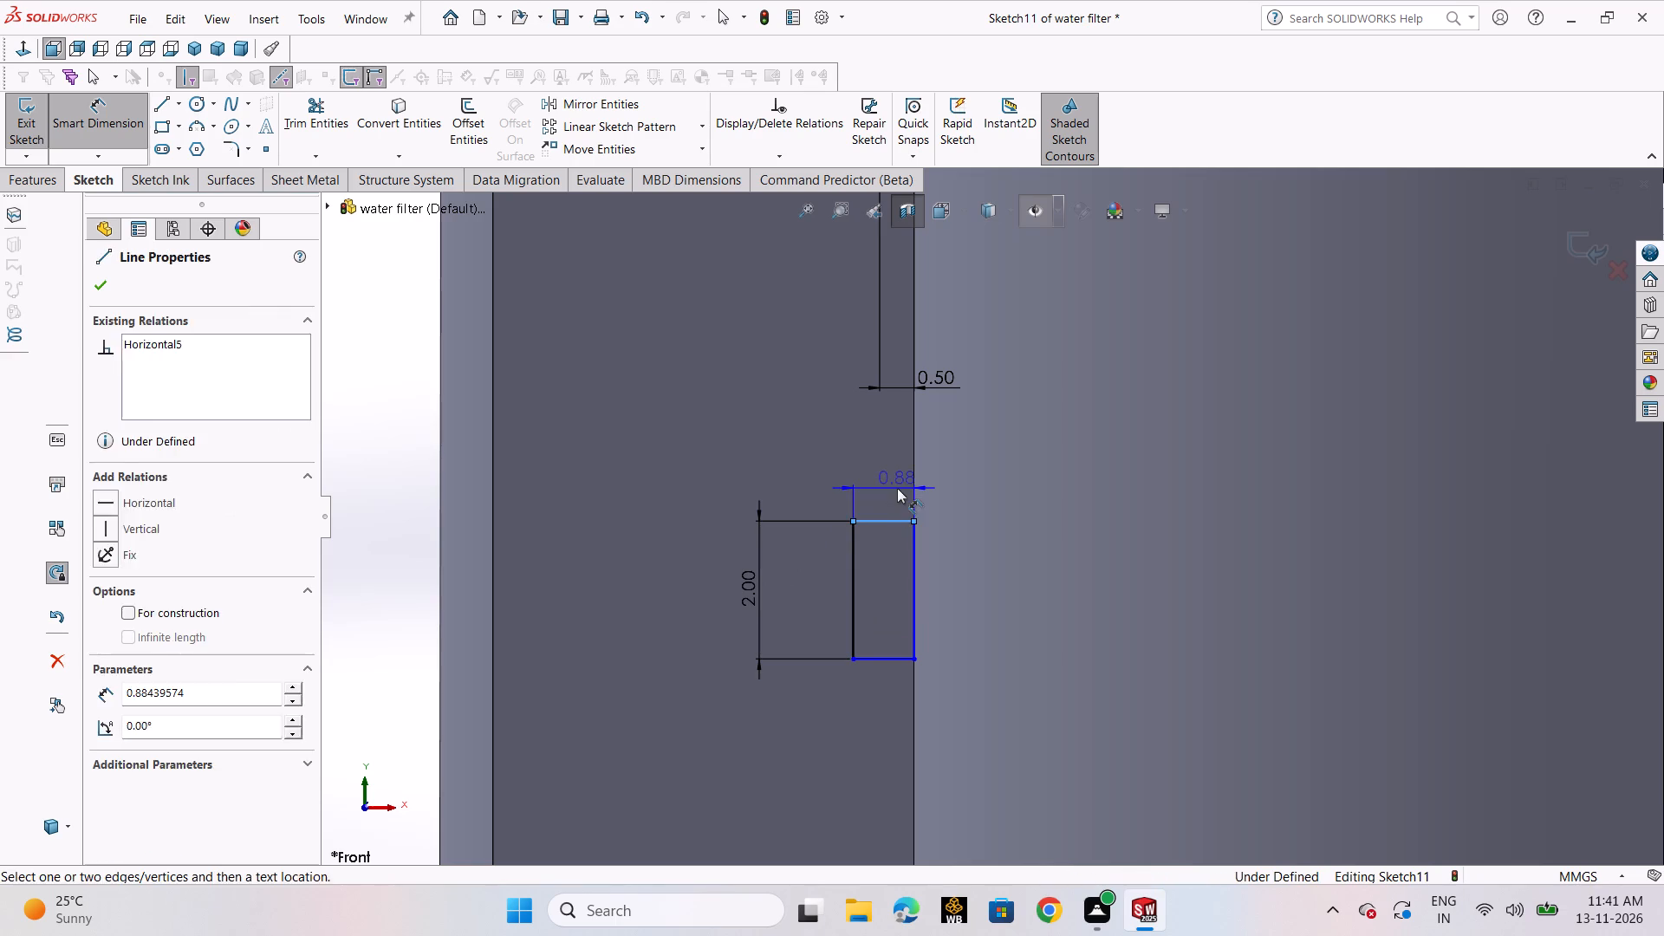
left_click(897, 488)
type("0.5")
key("Return")
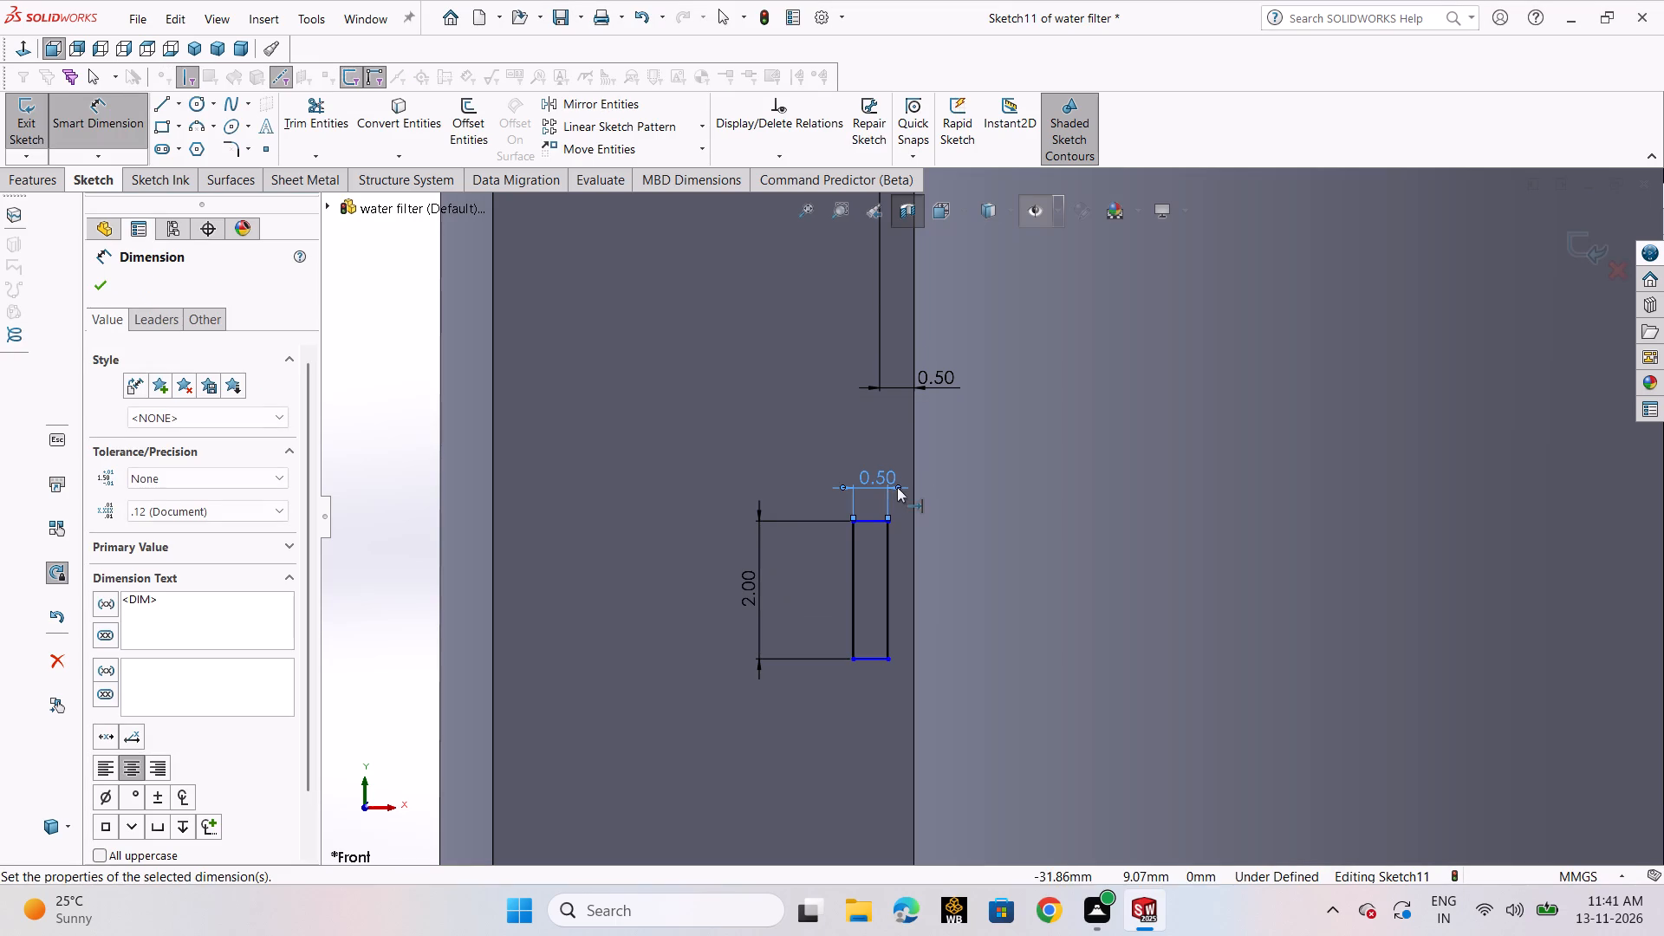
left_click(108, 291)
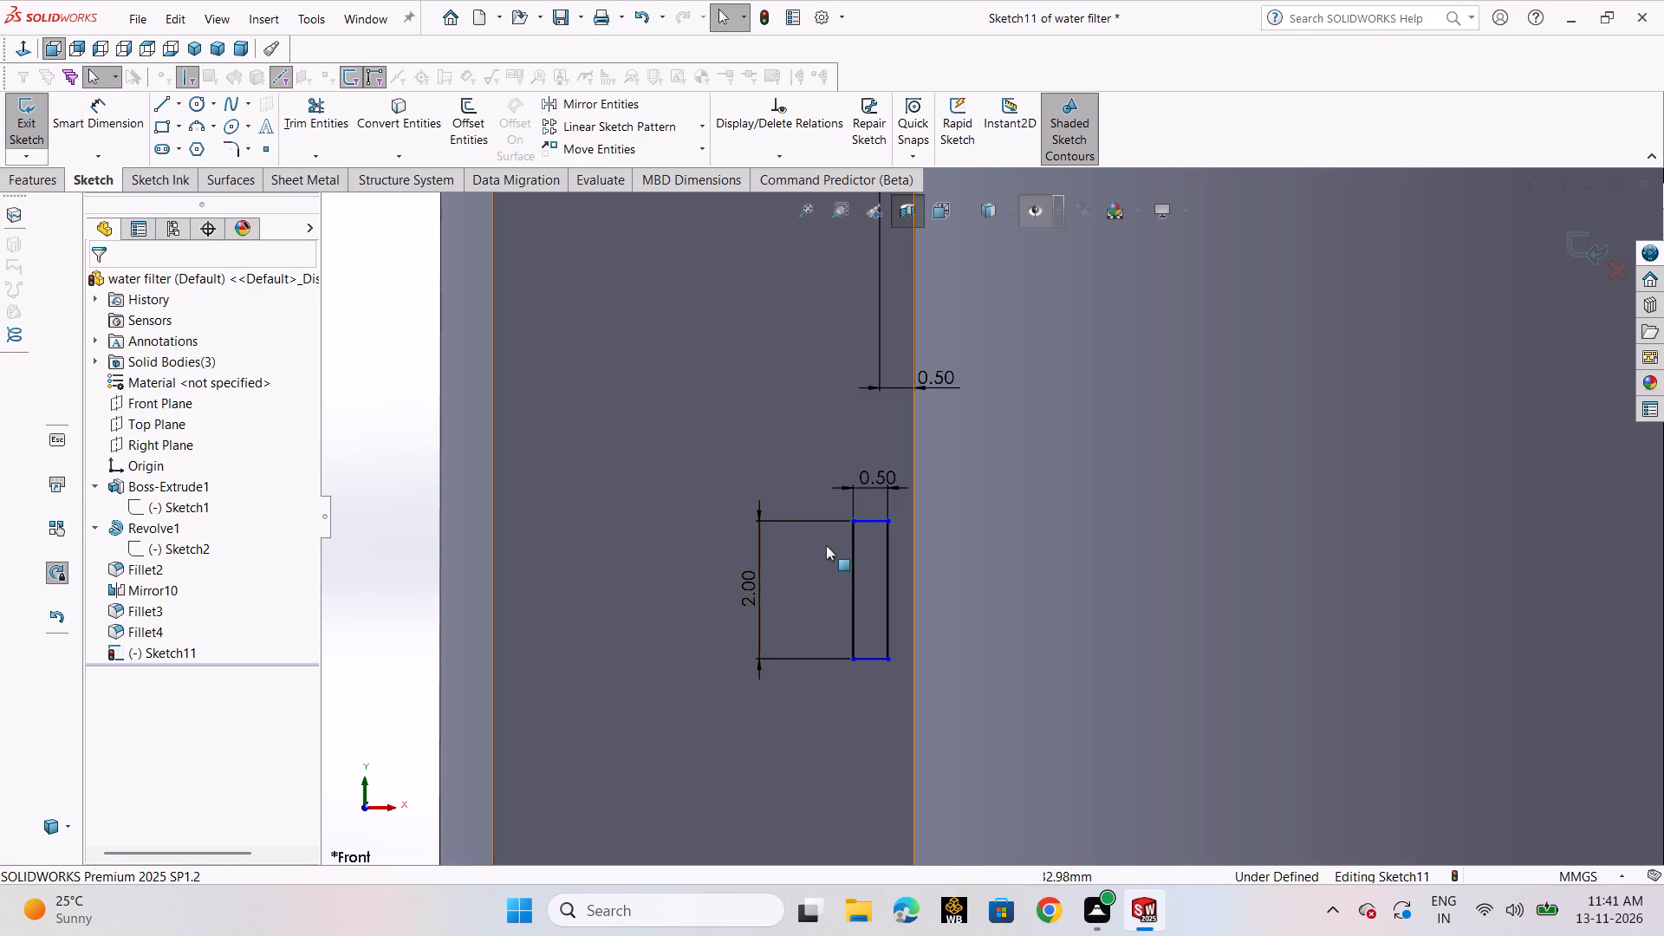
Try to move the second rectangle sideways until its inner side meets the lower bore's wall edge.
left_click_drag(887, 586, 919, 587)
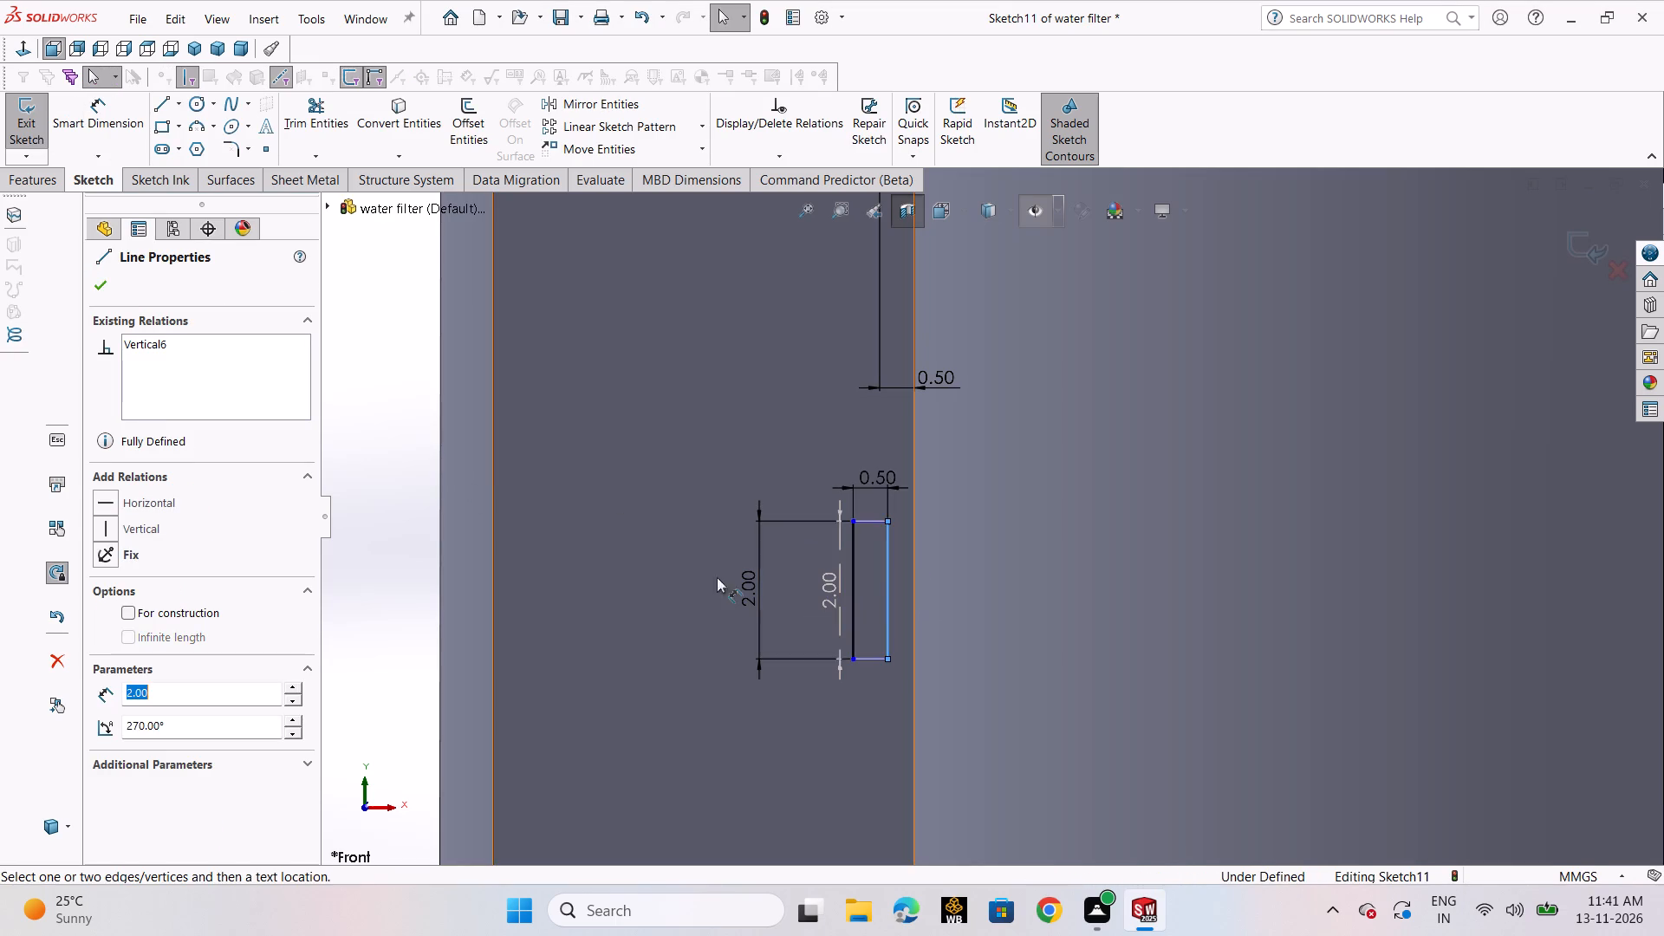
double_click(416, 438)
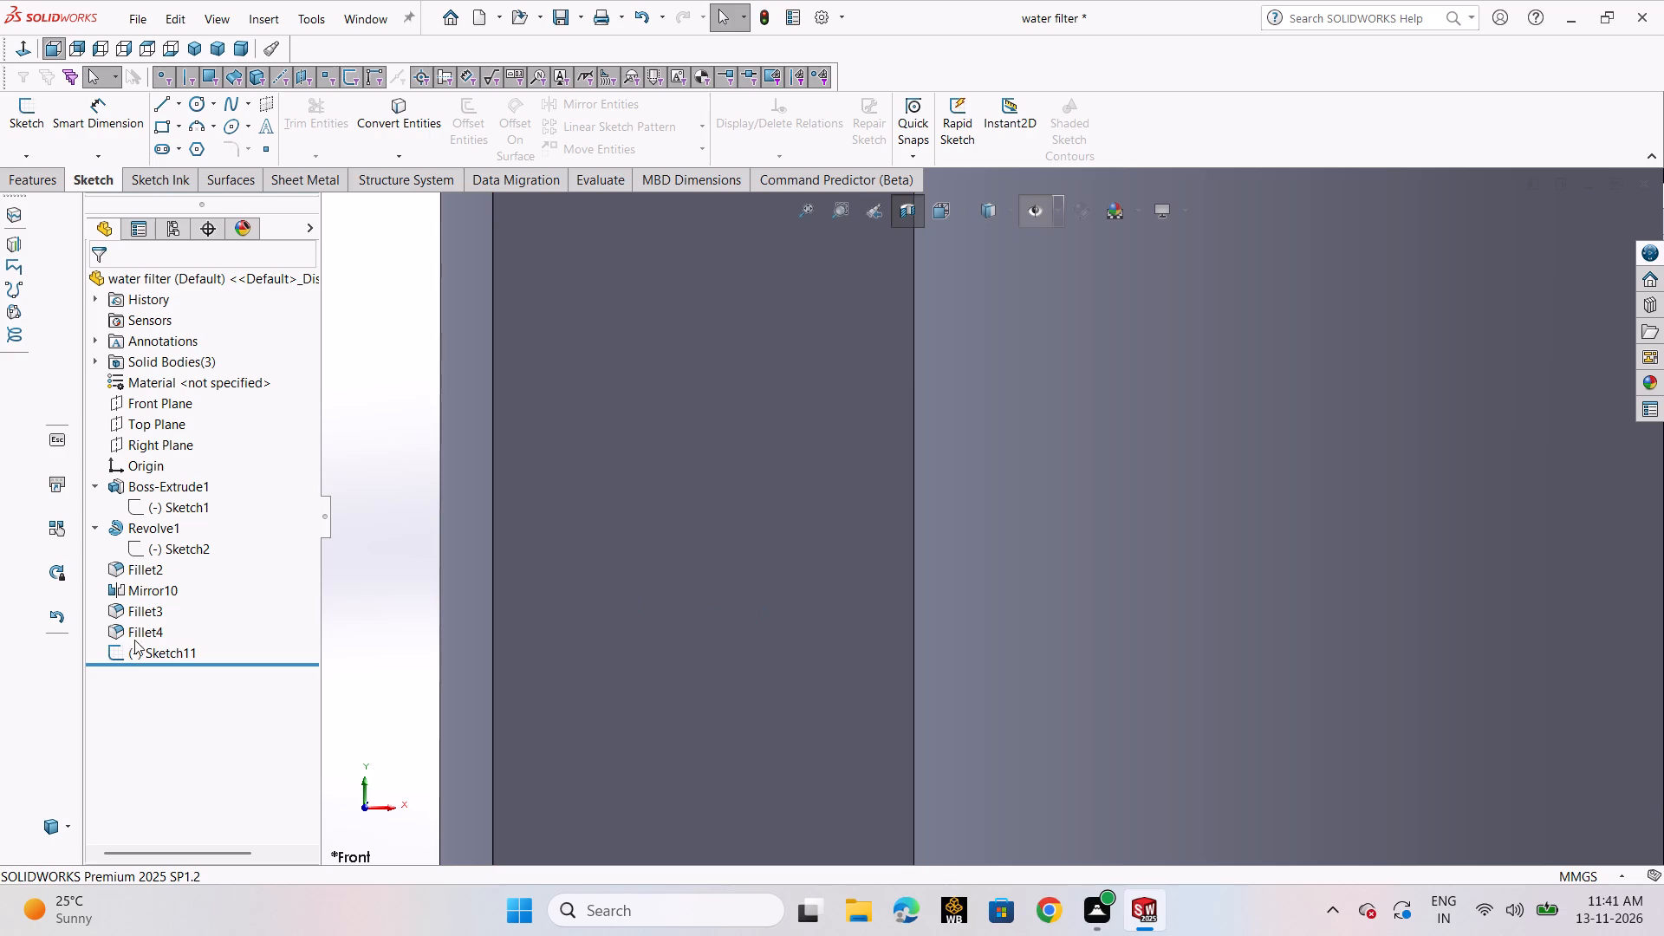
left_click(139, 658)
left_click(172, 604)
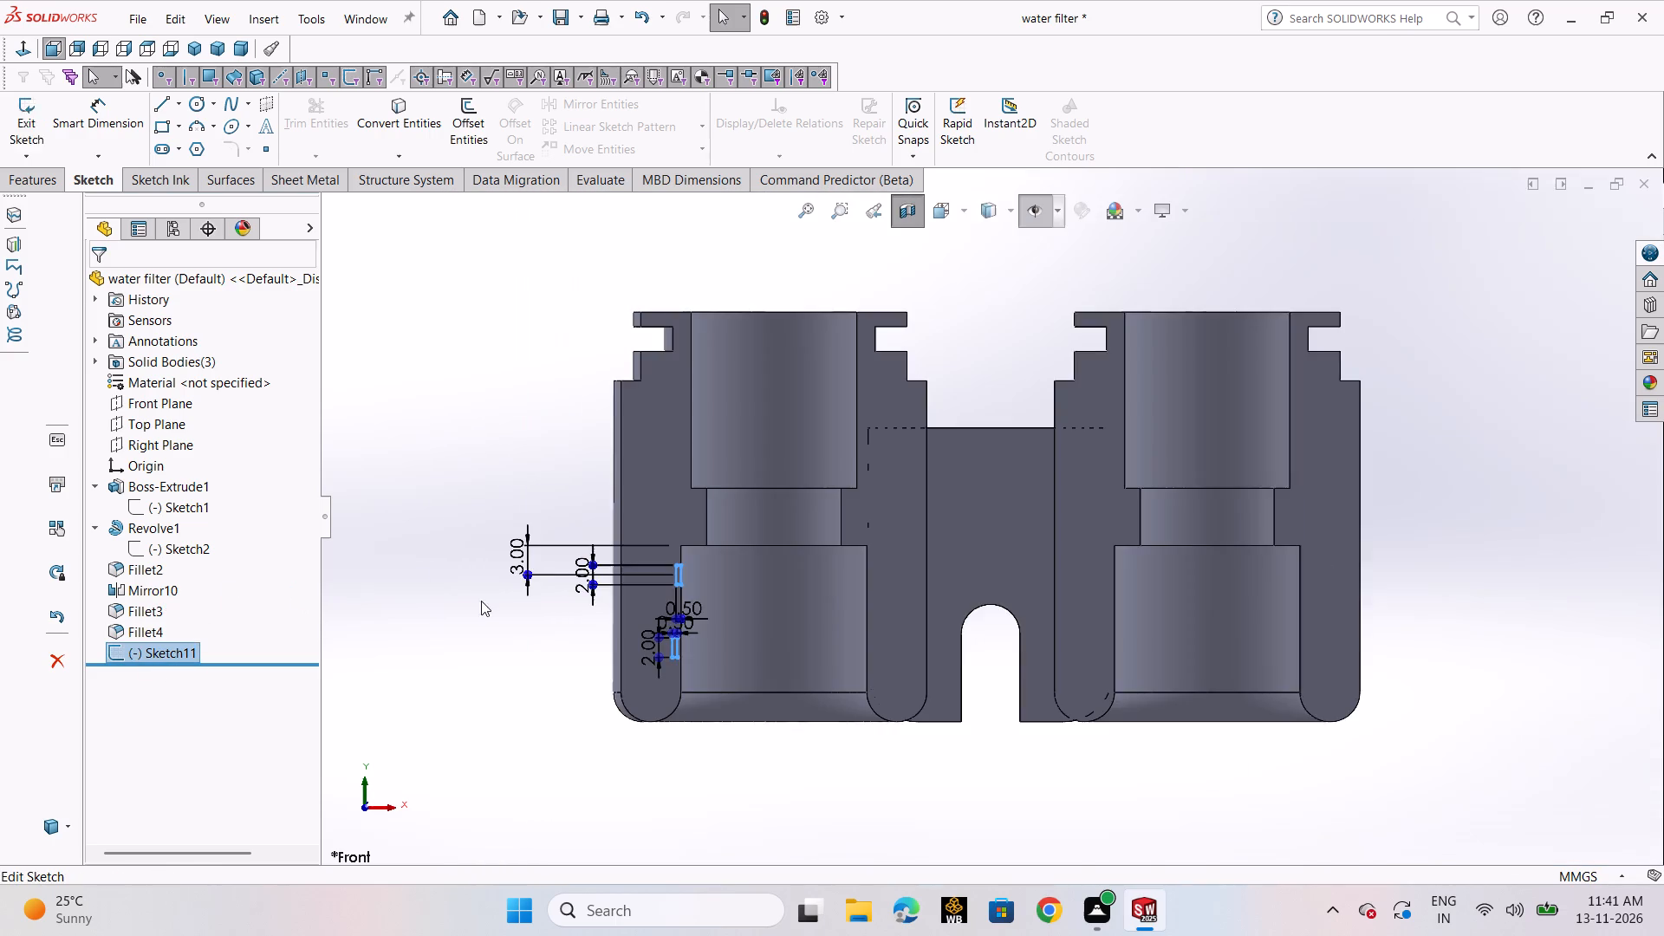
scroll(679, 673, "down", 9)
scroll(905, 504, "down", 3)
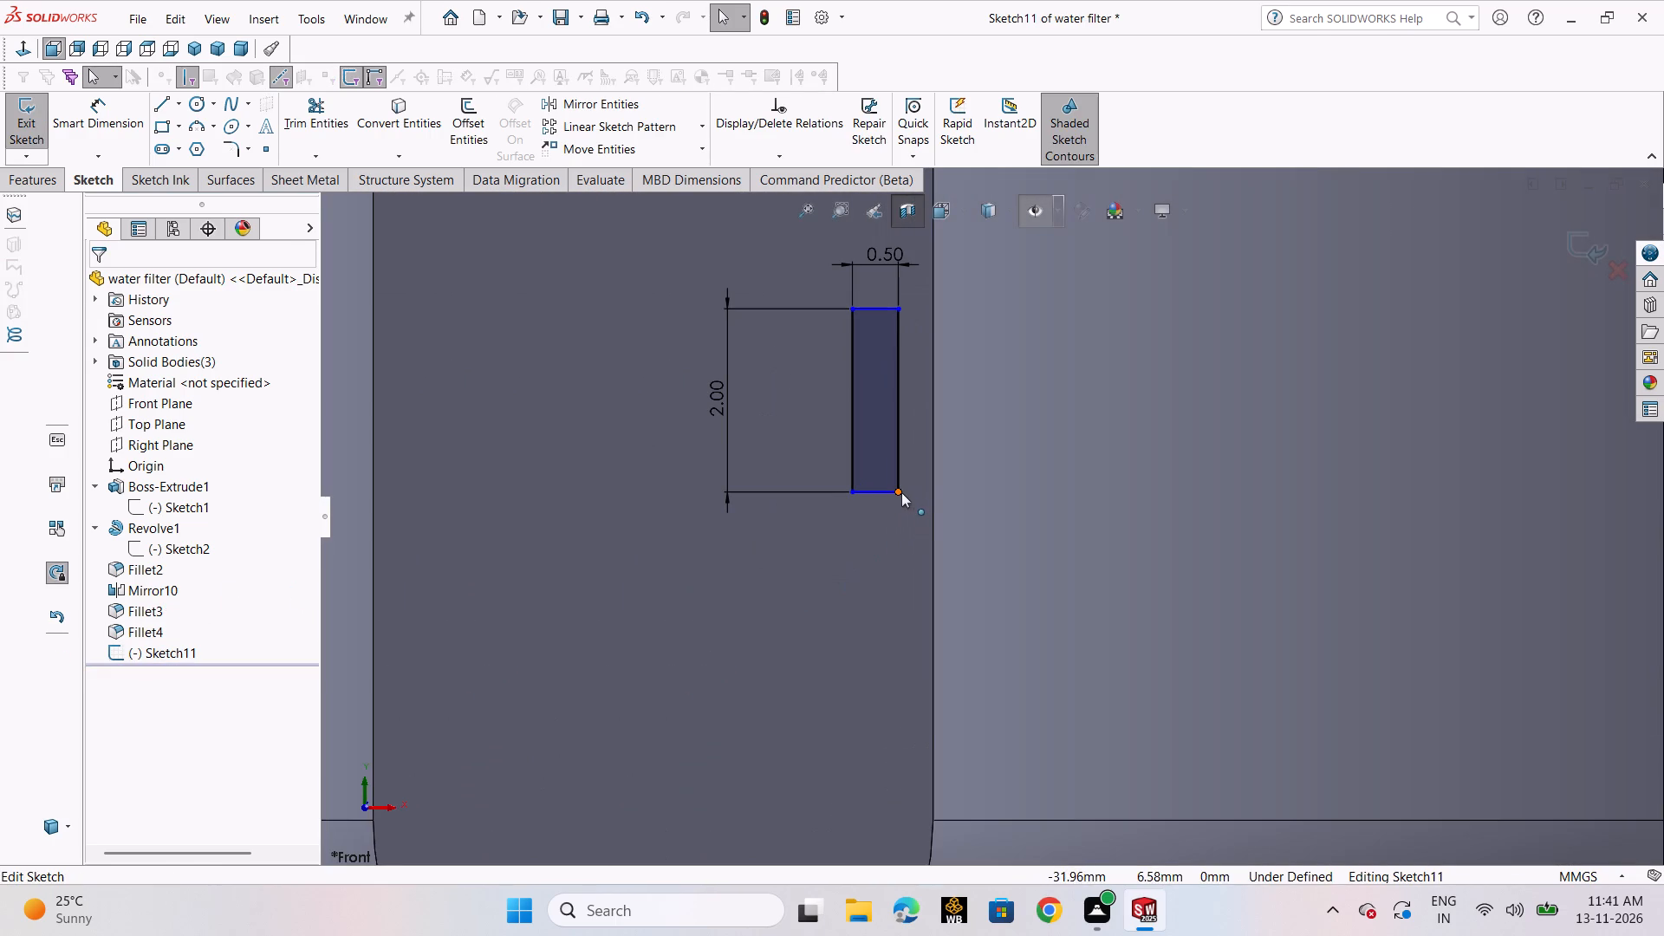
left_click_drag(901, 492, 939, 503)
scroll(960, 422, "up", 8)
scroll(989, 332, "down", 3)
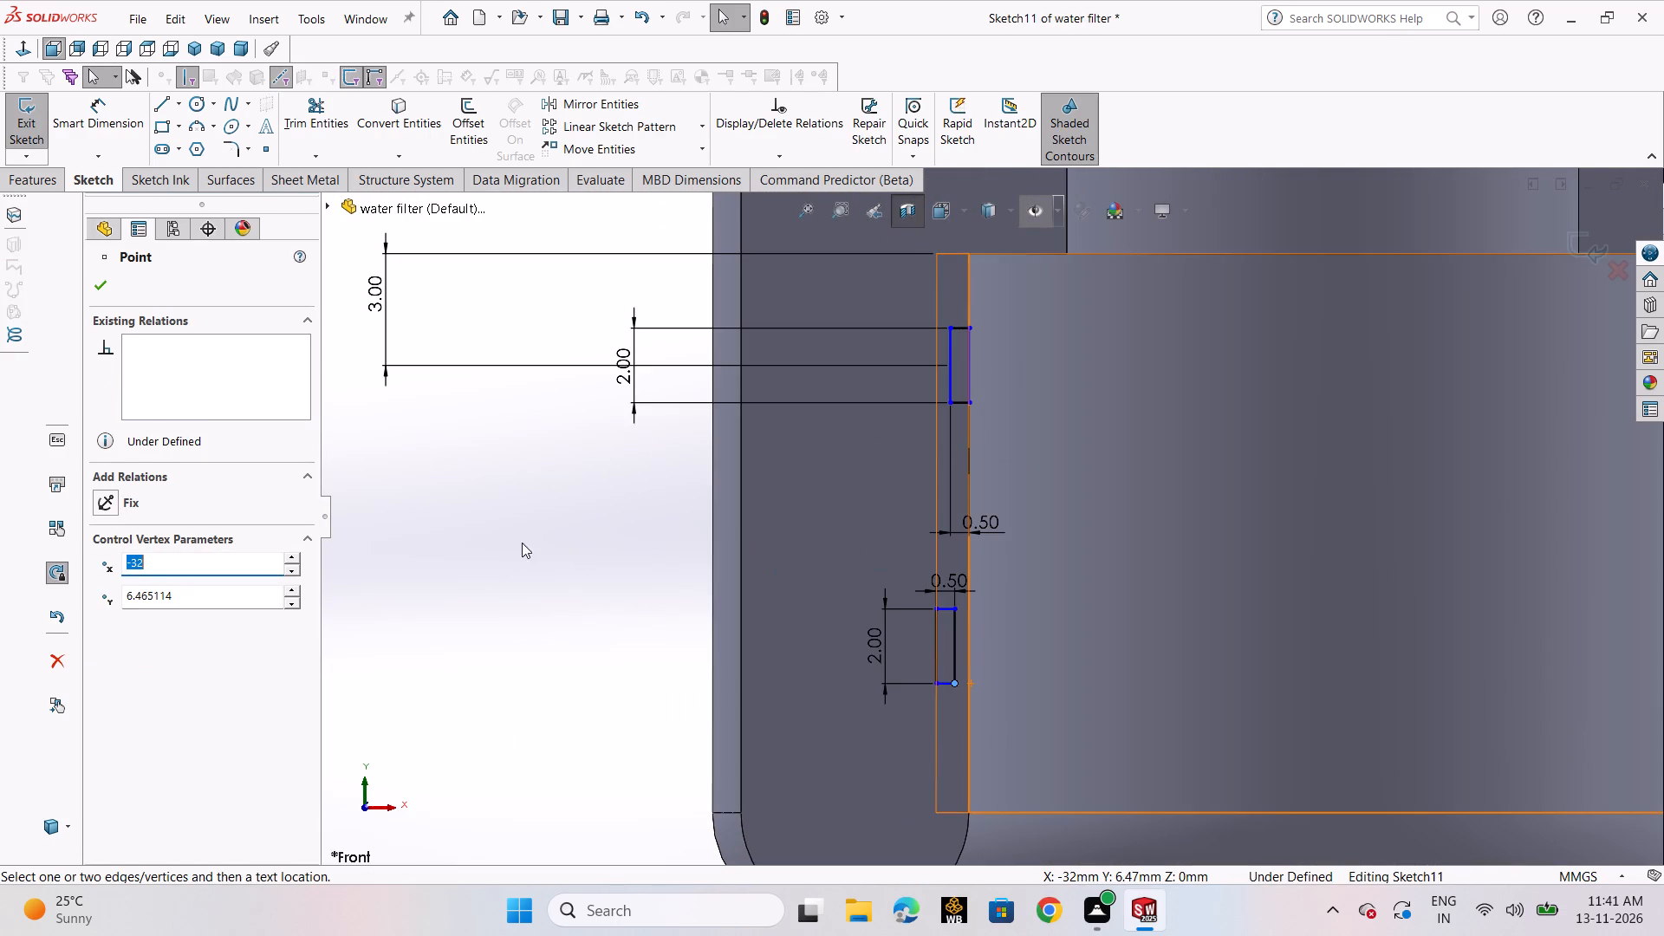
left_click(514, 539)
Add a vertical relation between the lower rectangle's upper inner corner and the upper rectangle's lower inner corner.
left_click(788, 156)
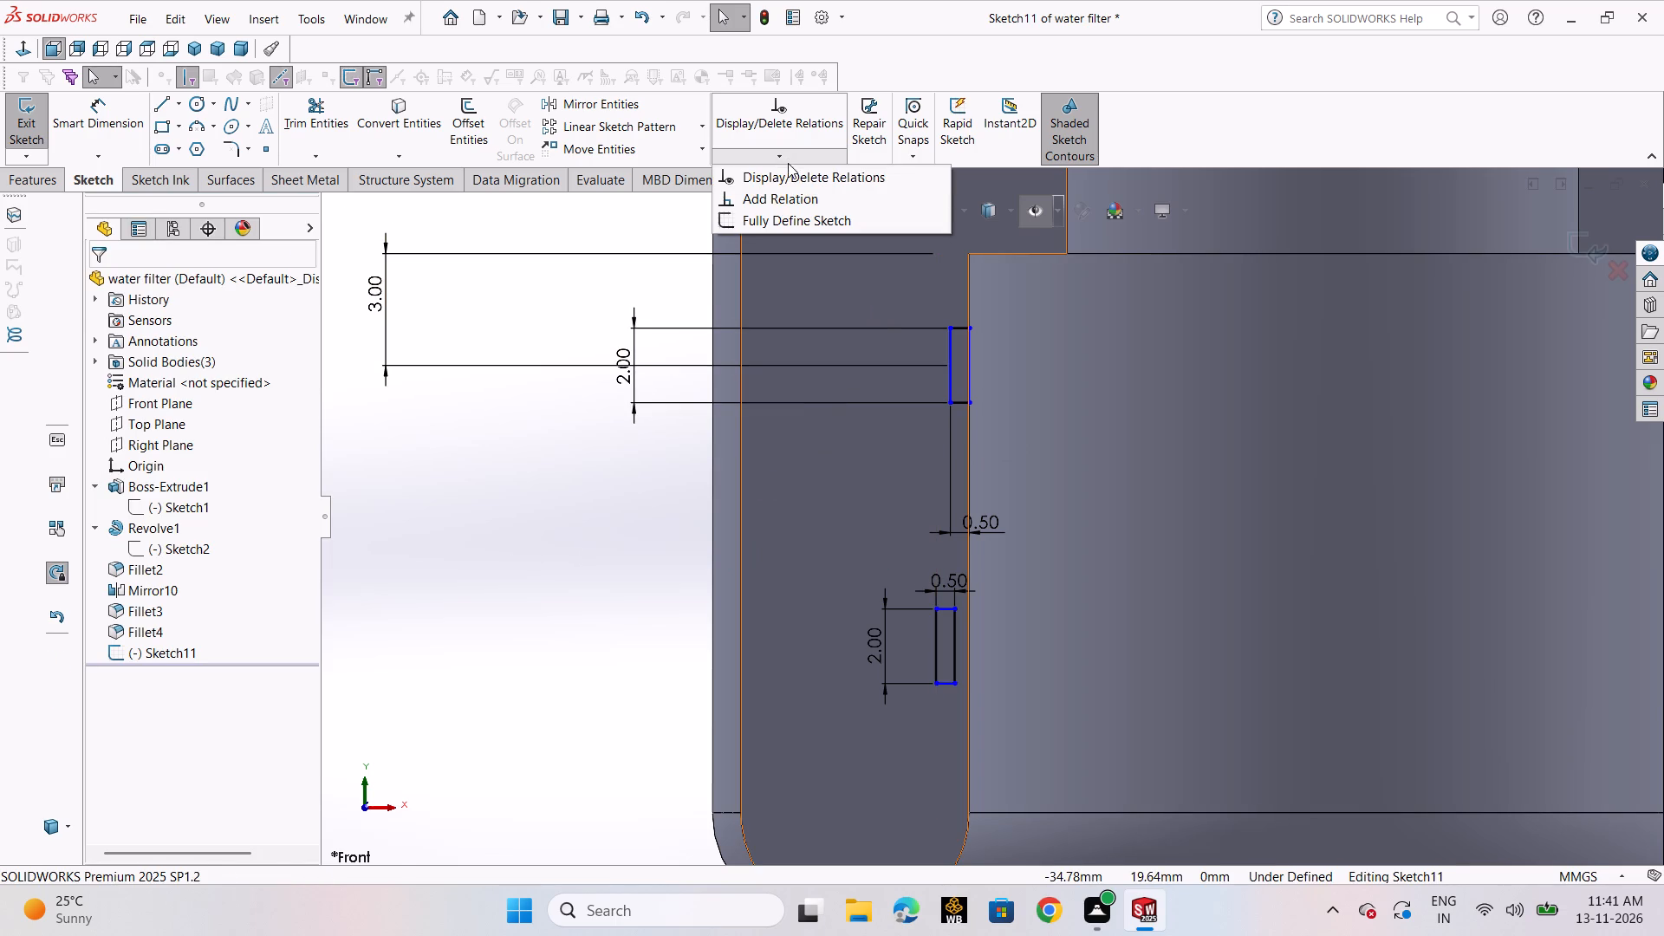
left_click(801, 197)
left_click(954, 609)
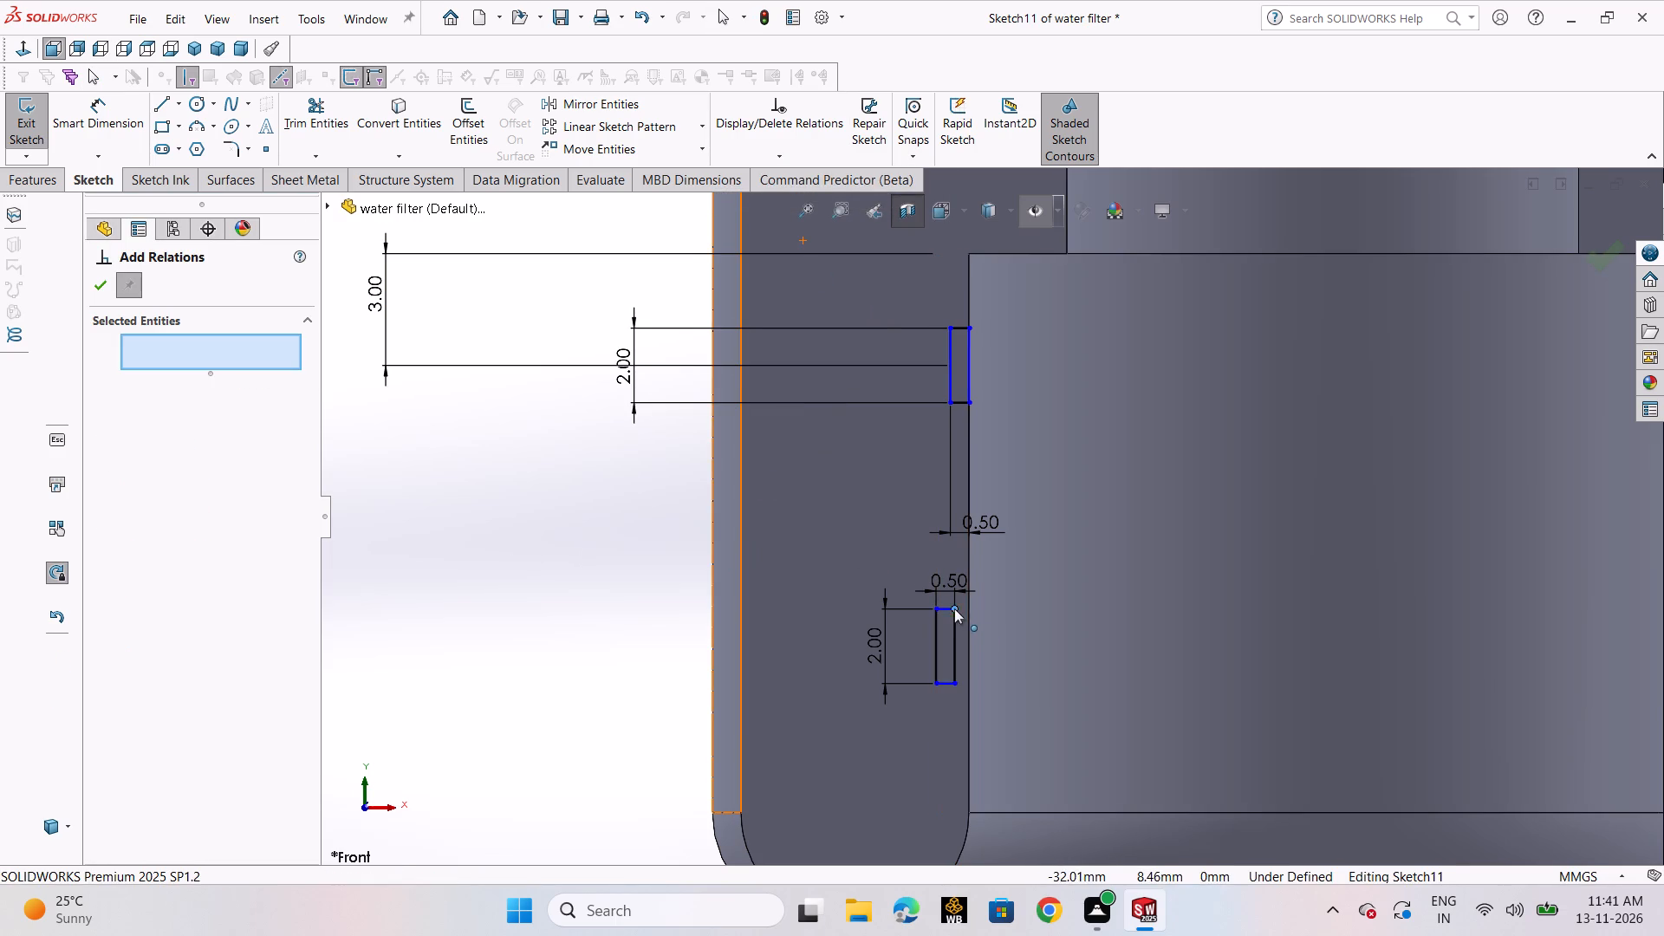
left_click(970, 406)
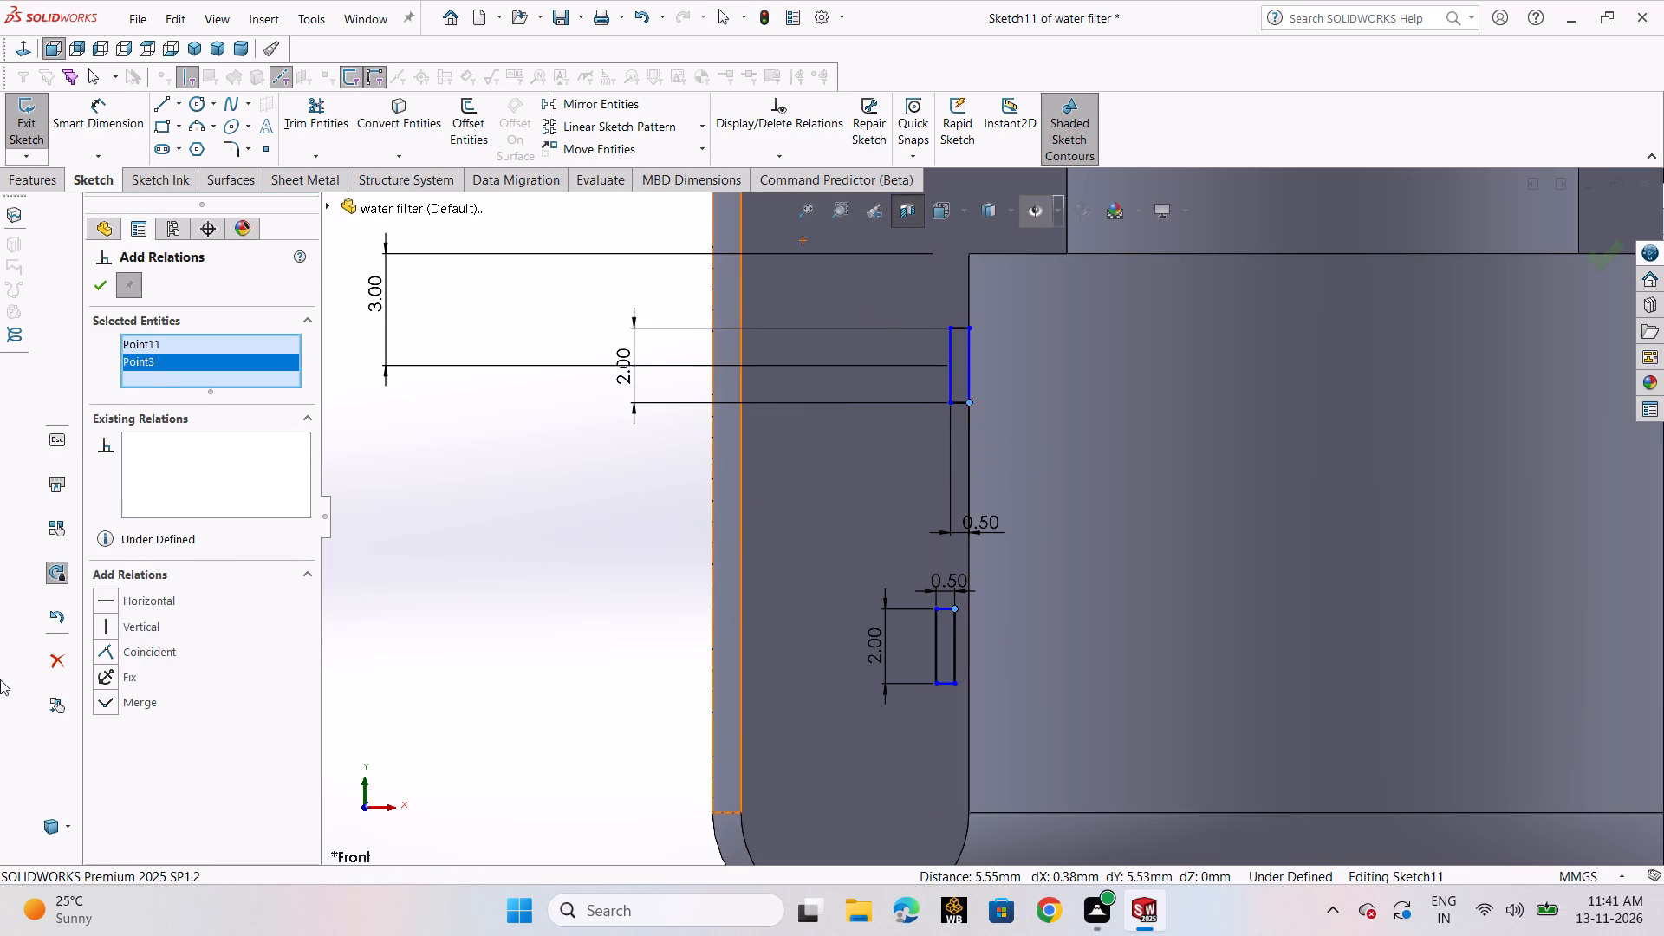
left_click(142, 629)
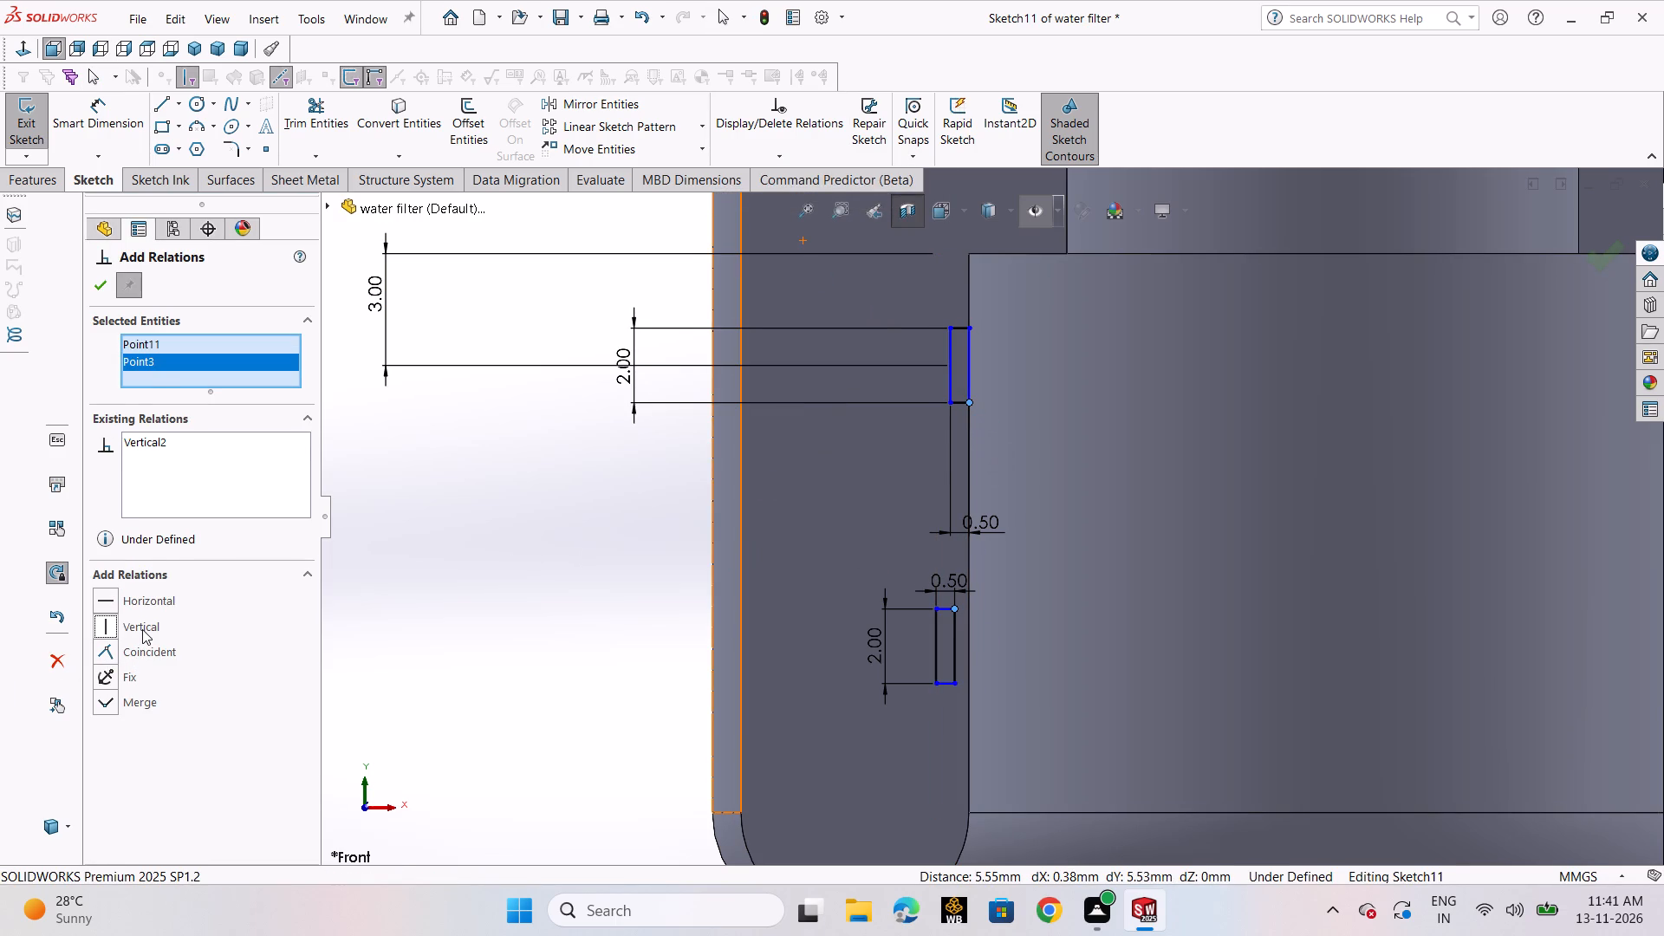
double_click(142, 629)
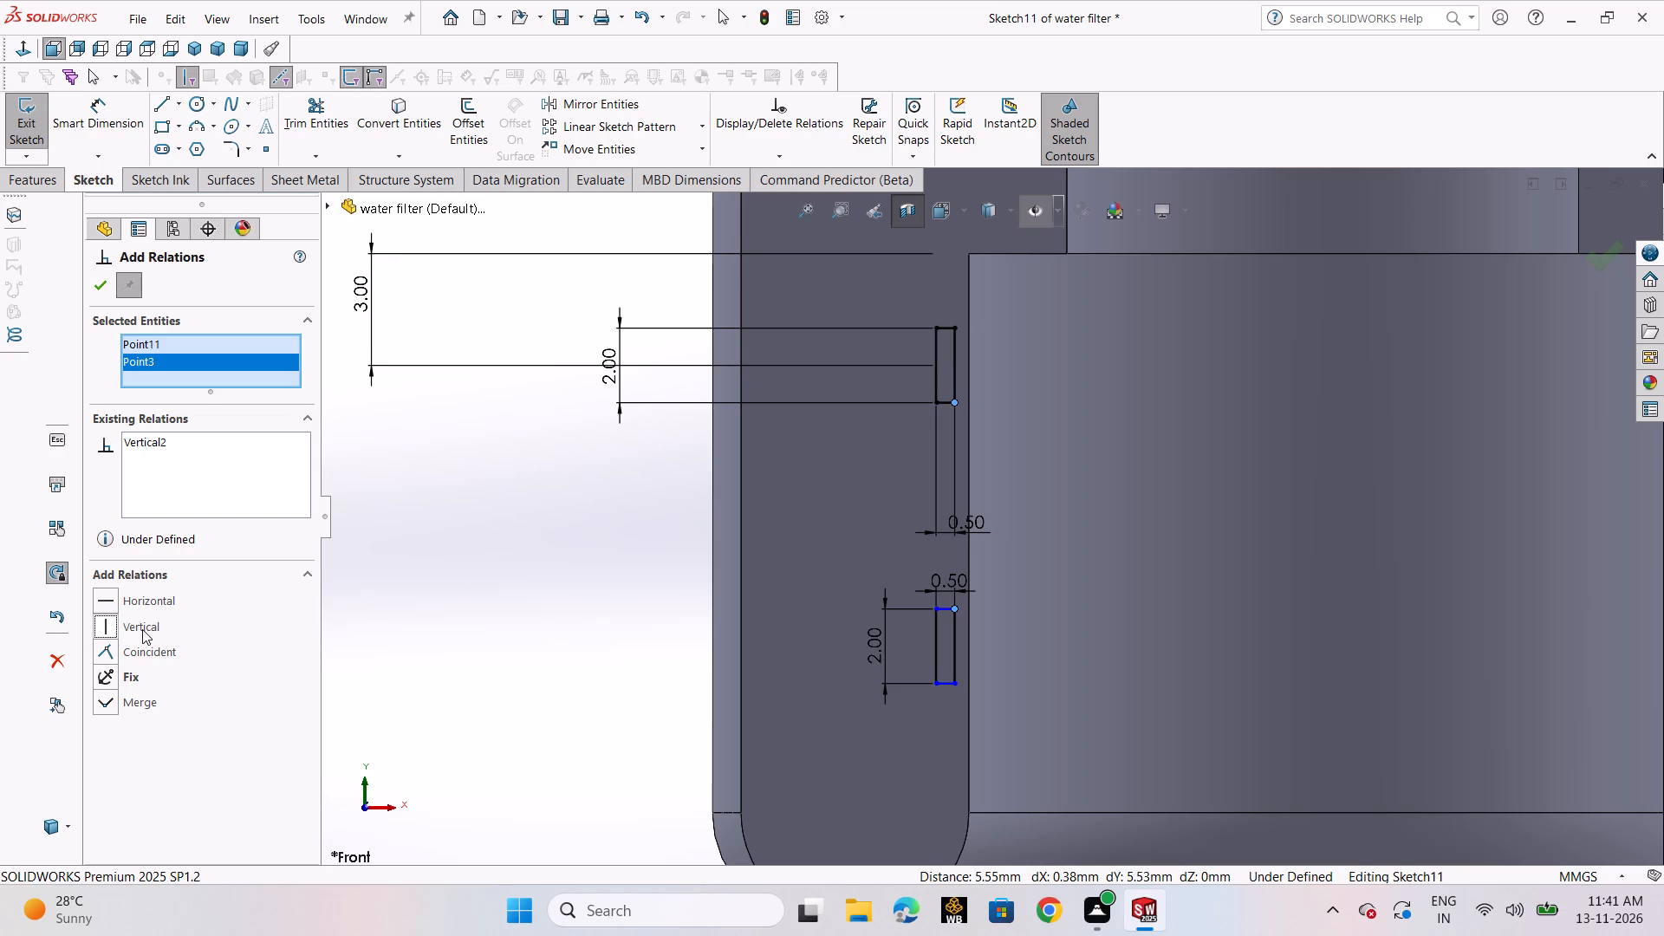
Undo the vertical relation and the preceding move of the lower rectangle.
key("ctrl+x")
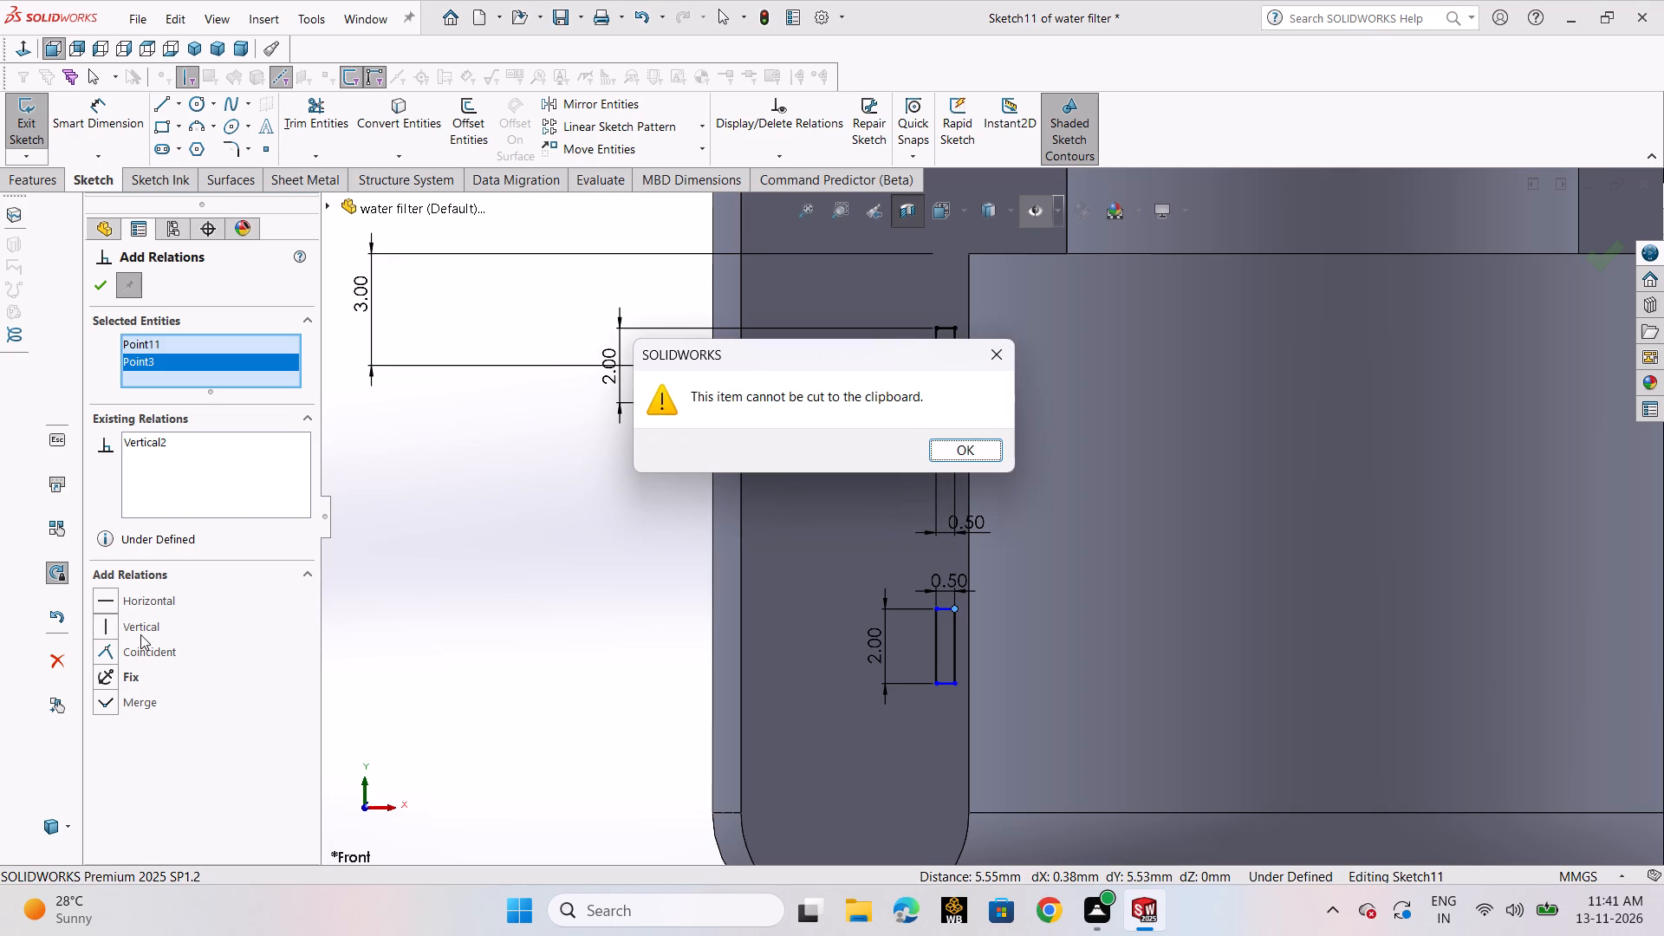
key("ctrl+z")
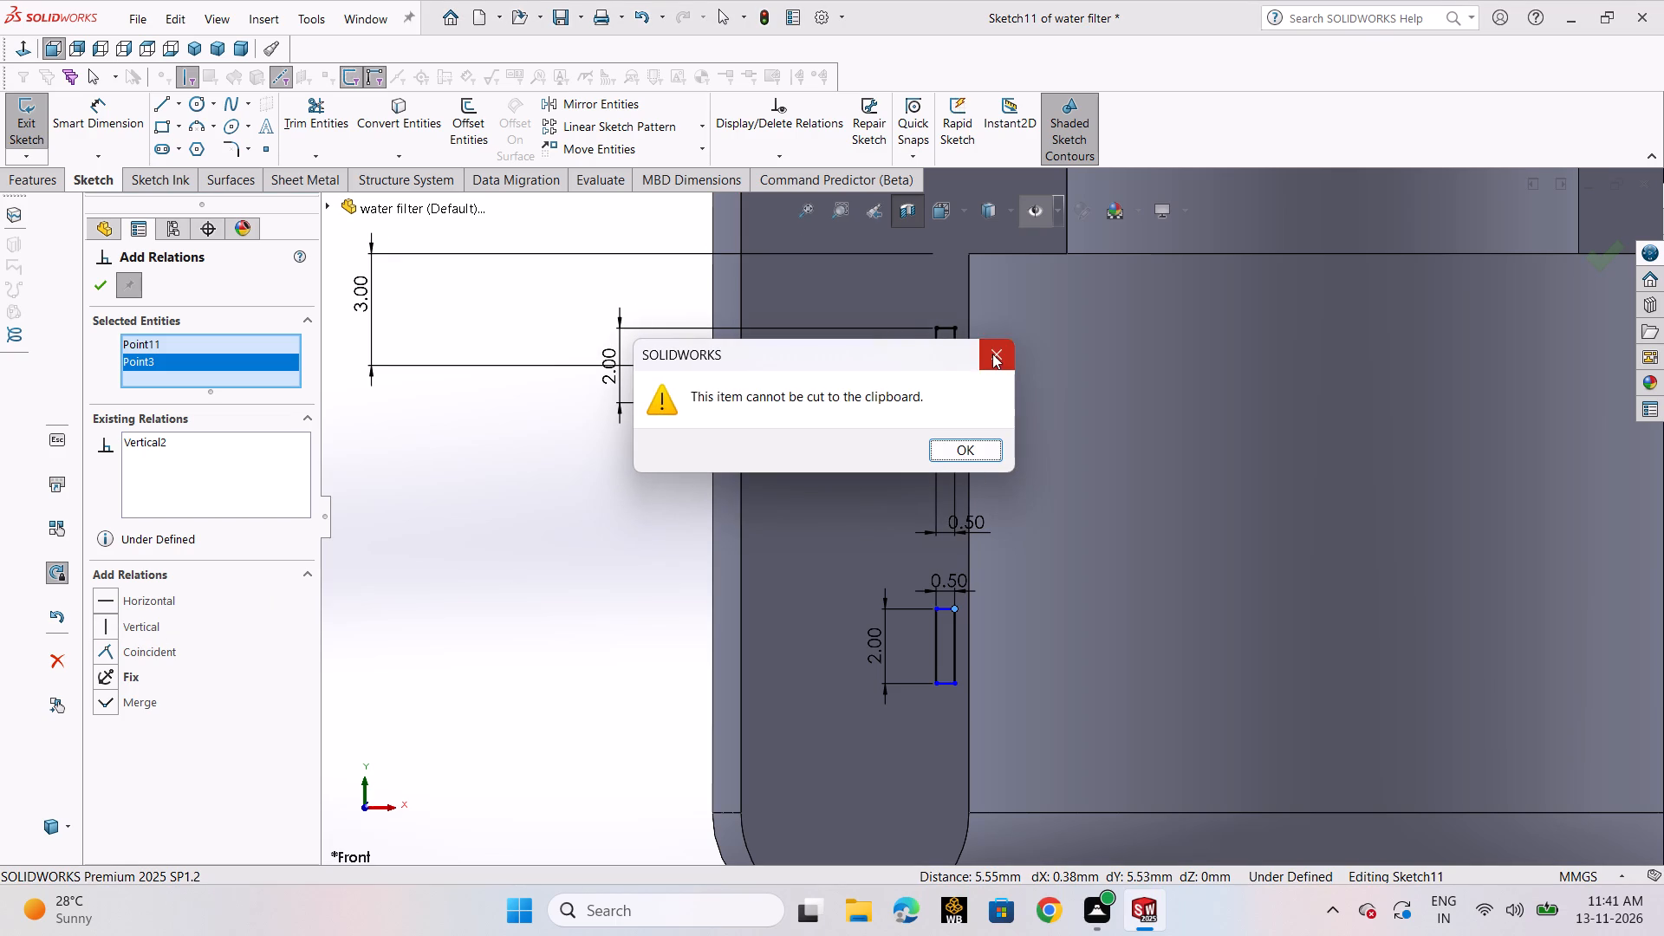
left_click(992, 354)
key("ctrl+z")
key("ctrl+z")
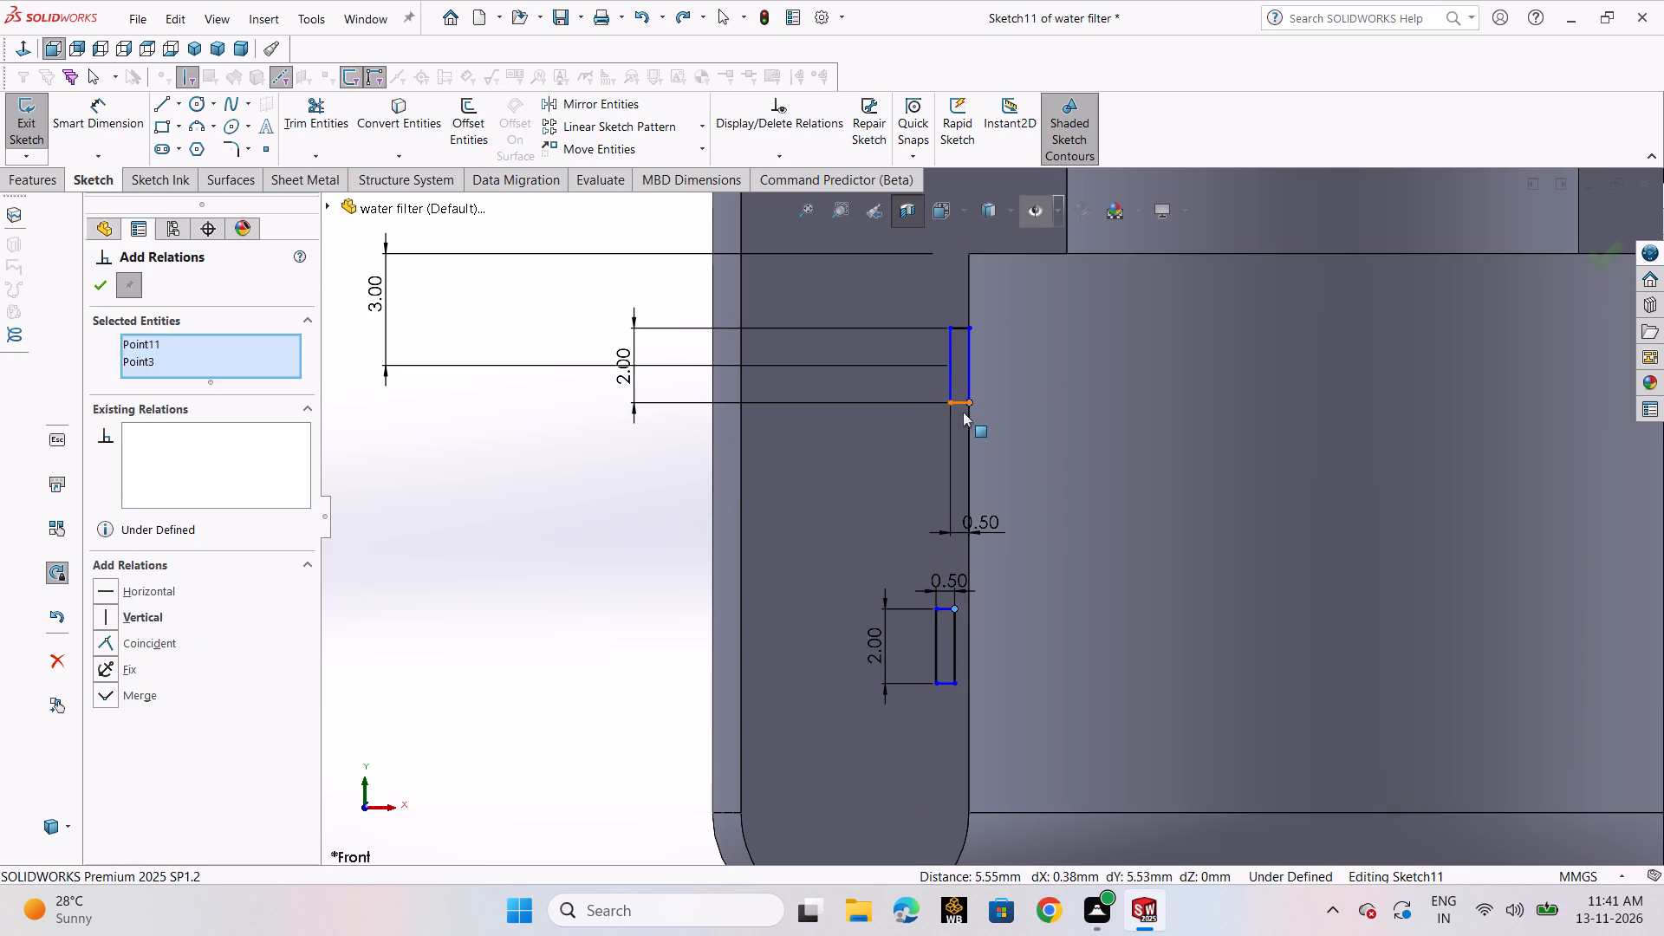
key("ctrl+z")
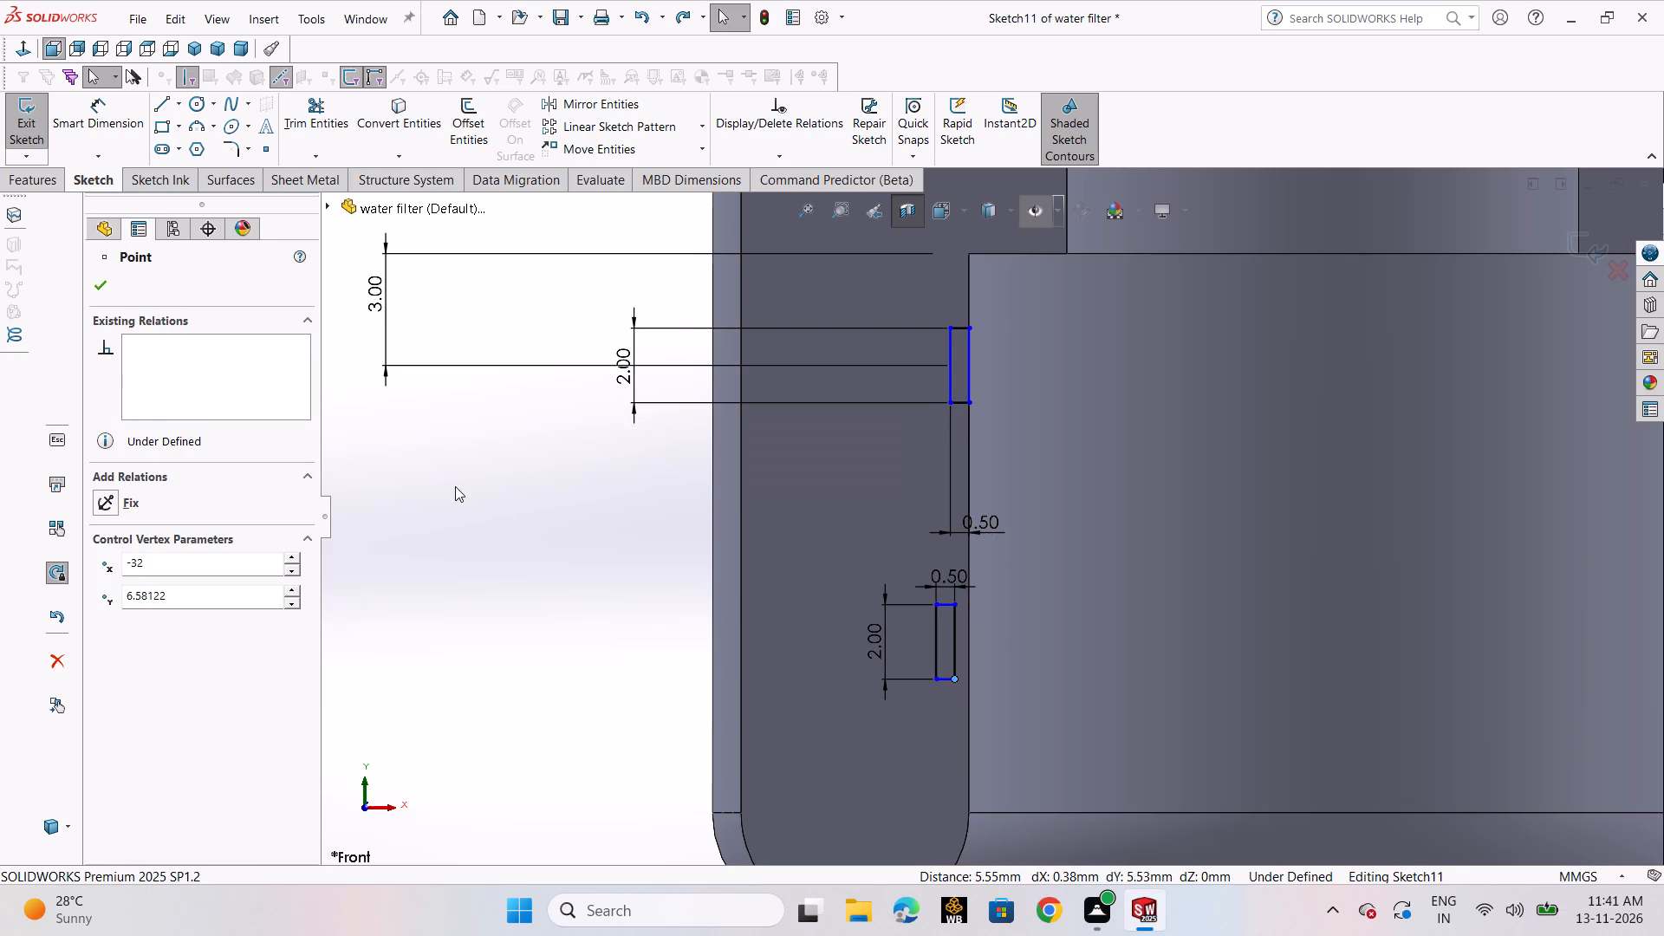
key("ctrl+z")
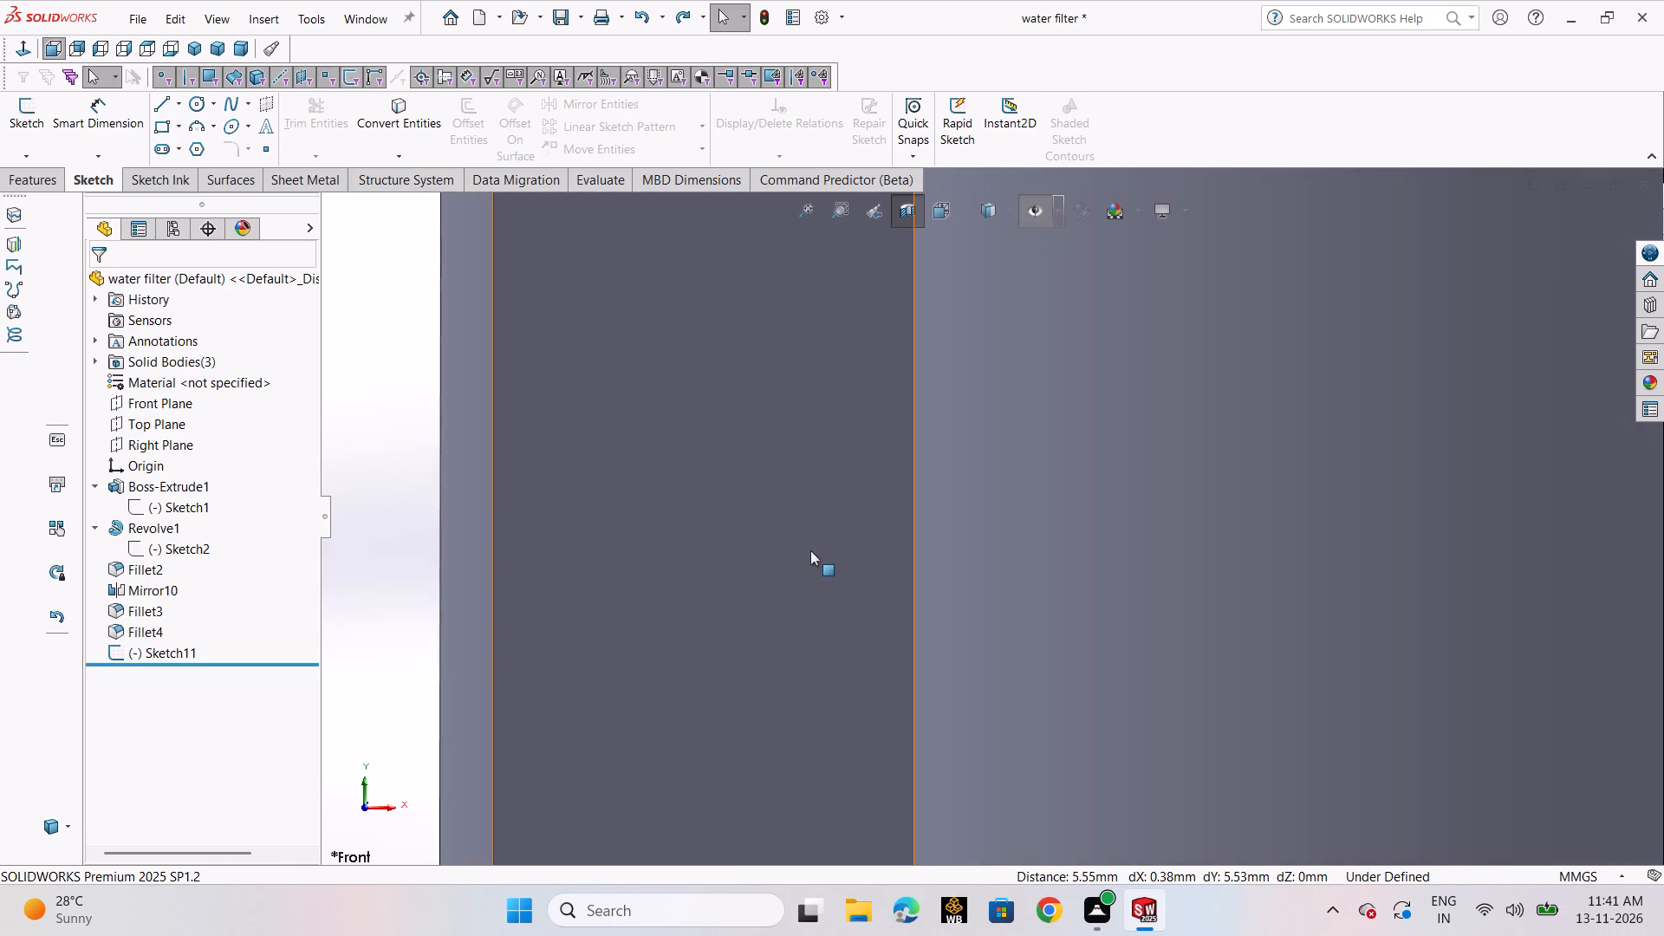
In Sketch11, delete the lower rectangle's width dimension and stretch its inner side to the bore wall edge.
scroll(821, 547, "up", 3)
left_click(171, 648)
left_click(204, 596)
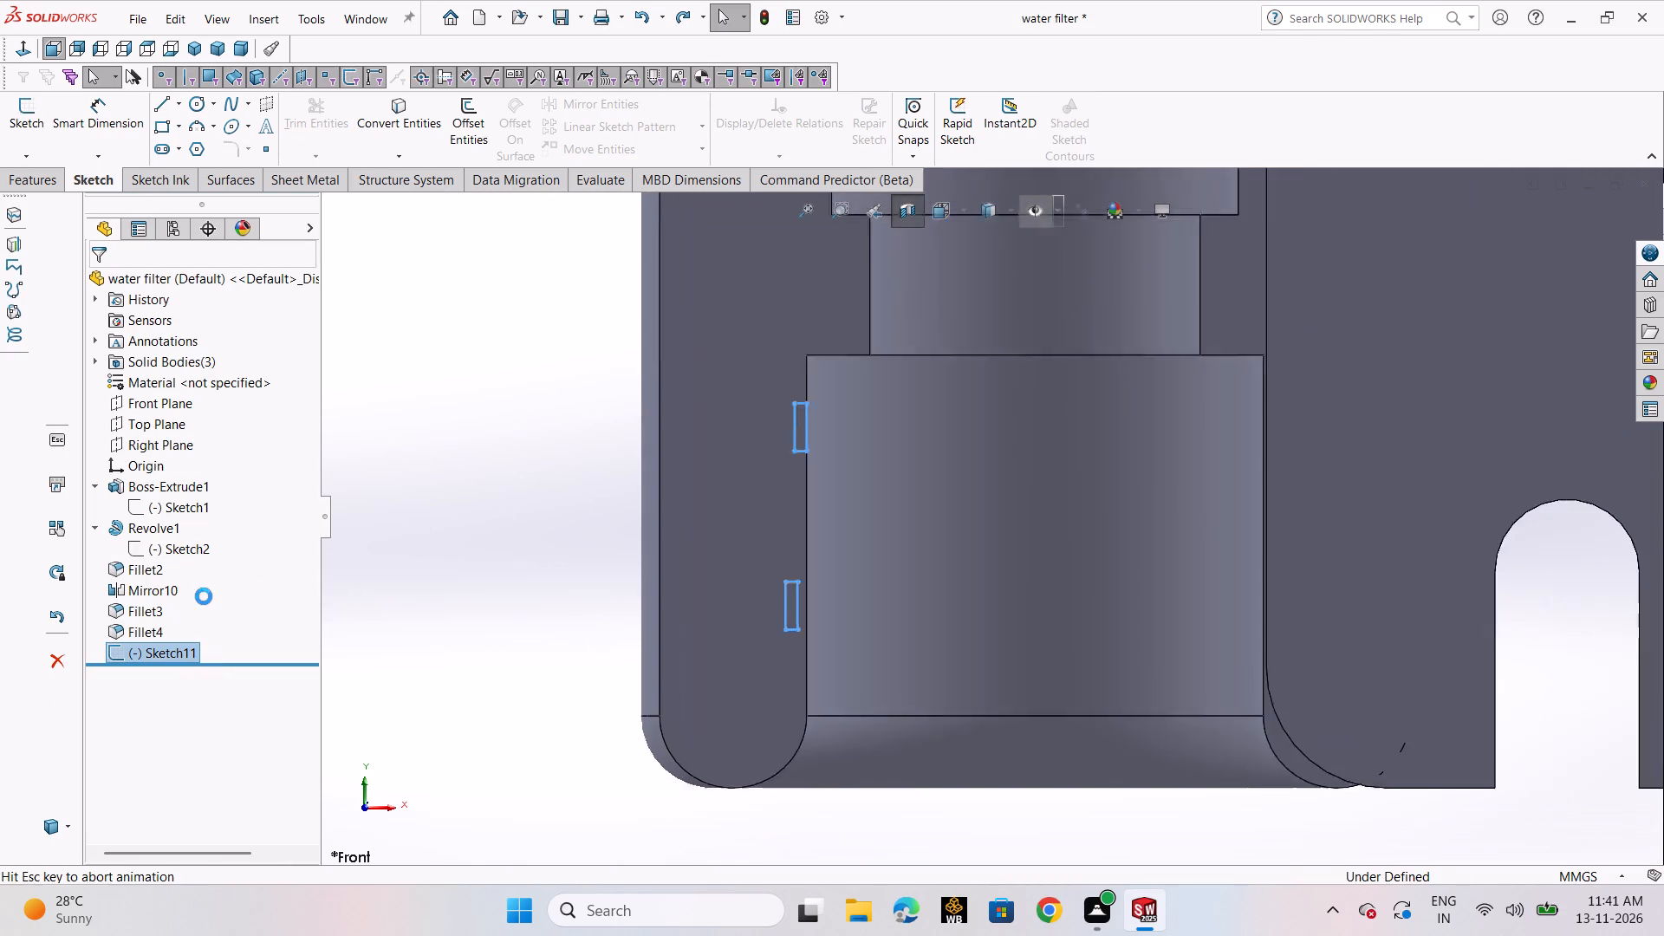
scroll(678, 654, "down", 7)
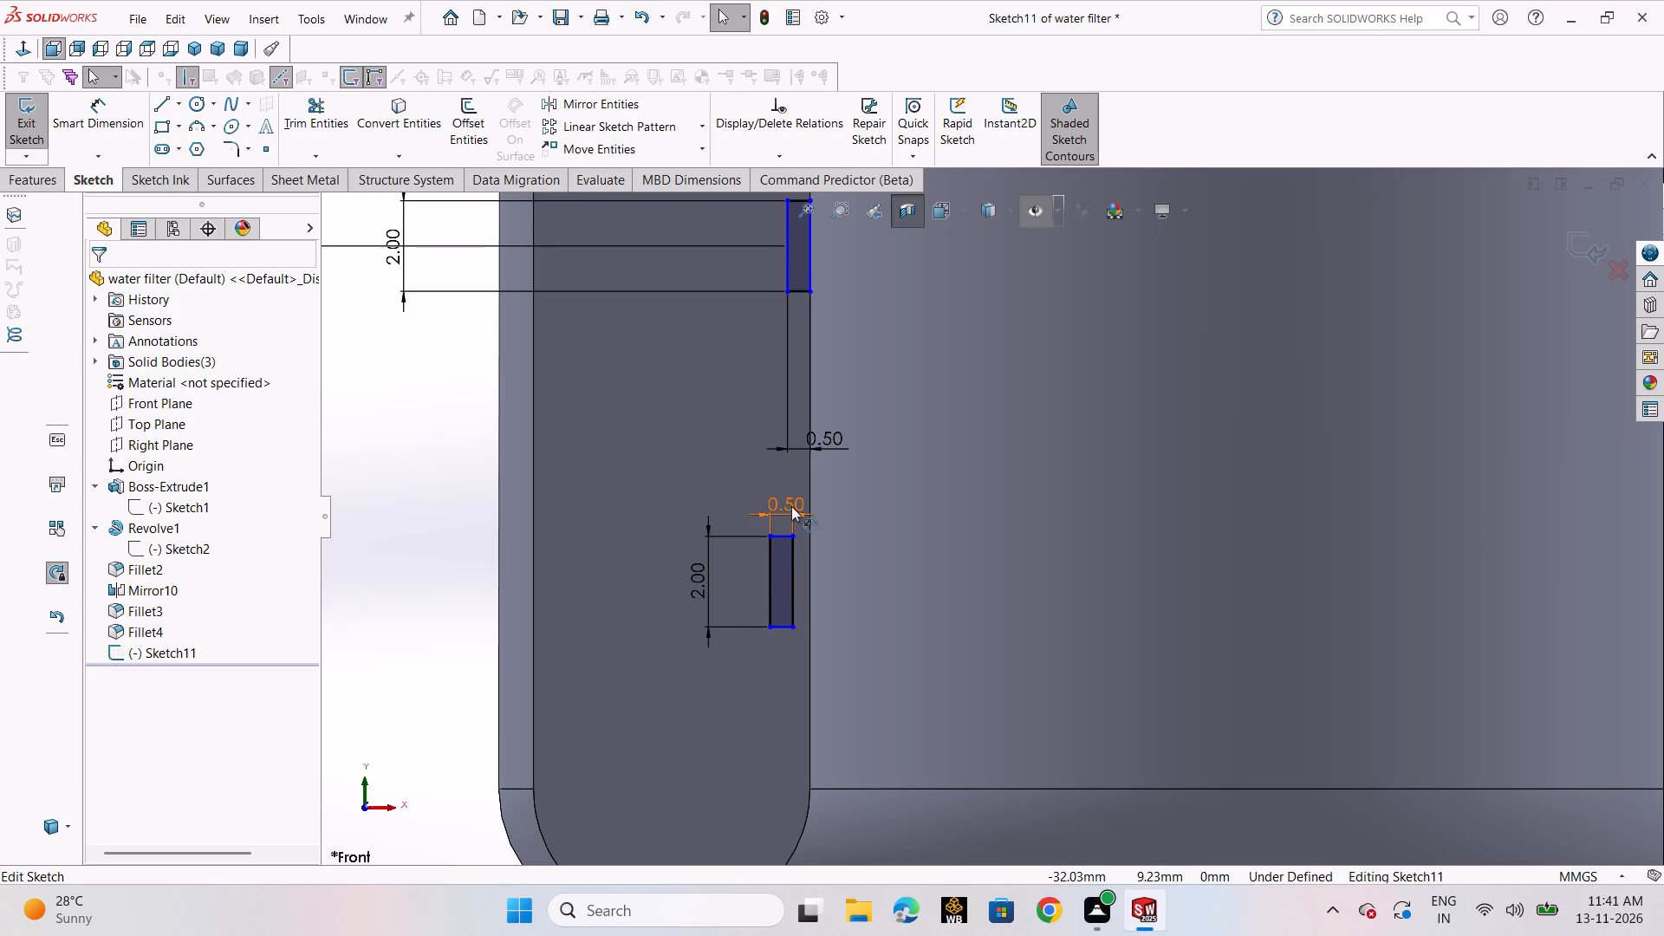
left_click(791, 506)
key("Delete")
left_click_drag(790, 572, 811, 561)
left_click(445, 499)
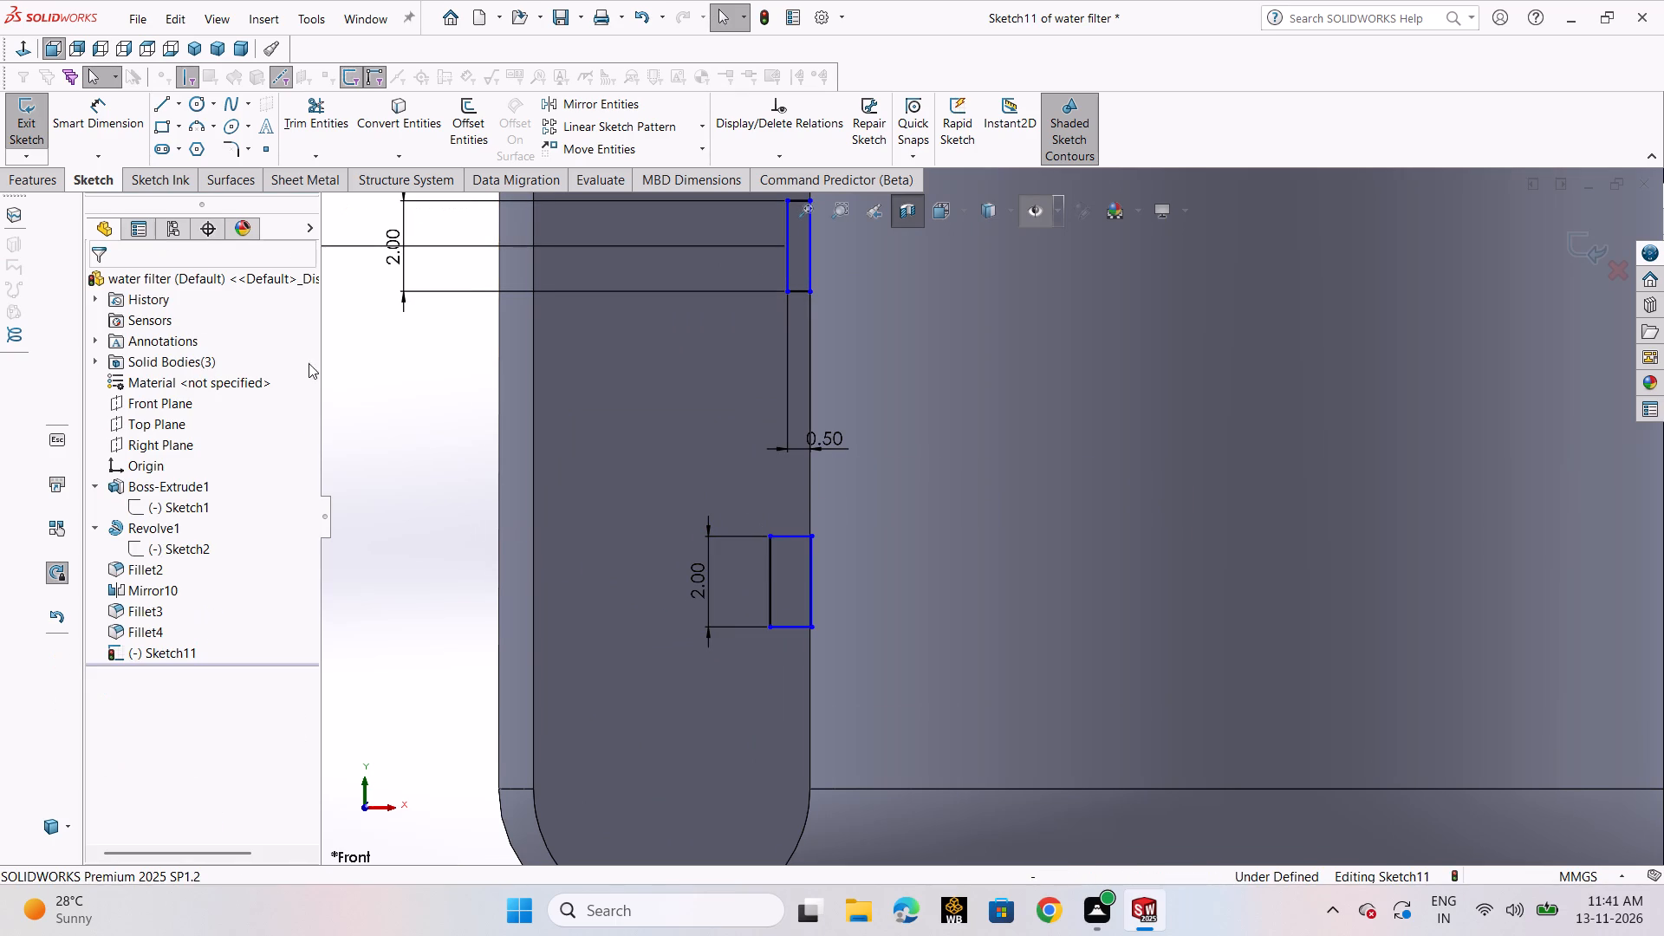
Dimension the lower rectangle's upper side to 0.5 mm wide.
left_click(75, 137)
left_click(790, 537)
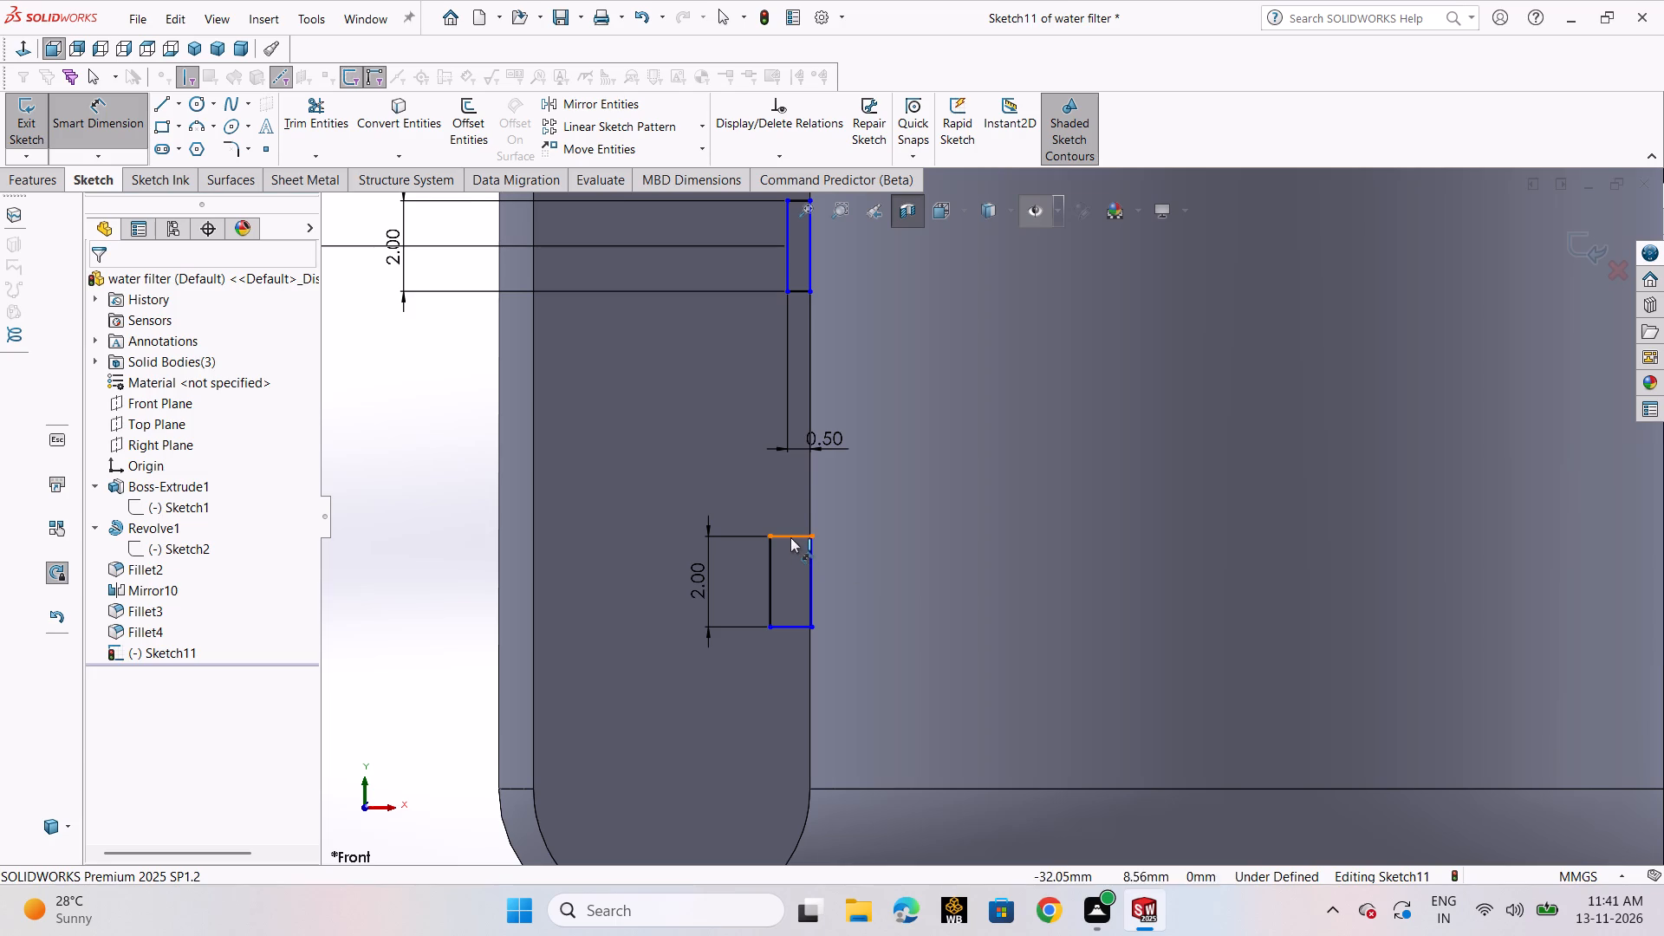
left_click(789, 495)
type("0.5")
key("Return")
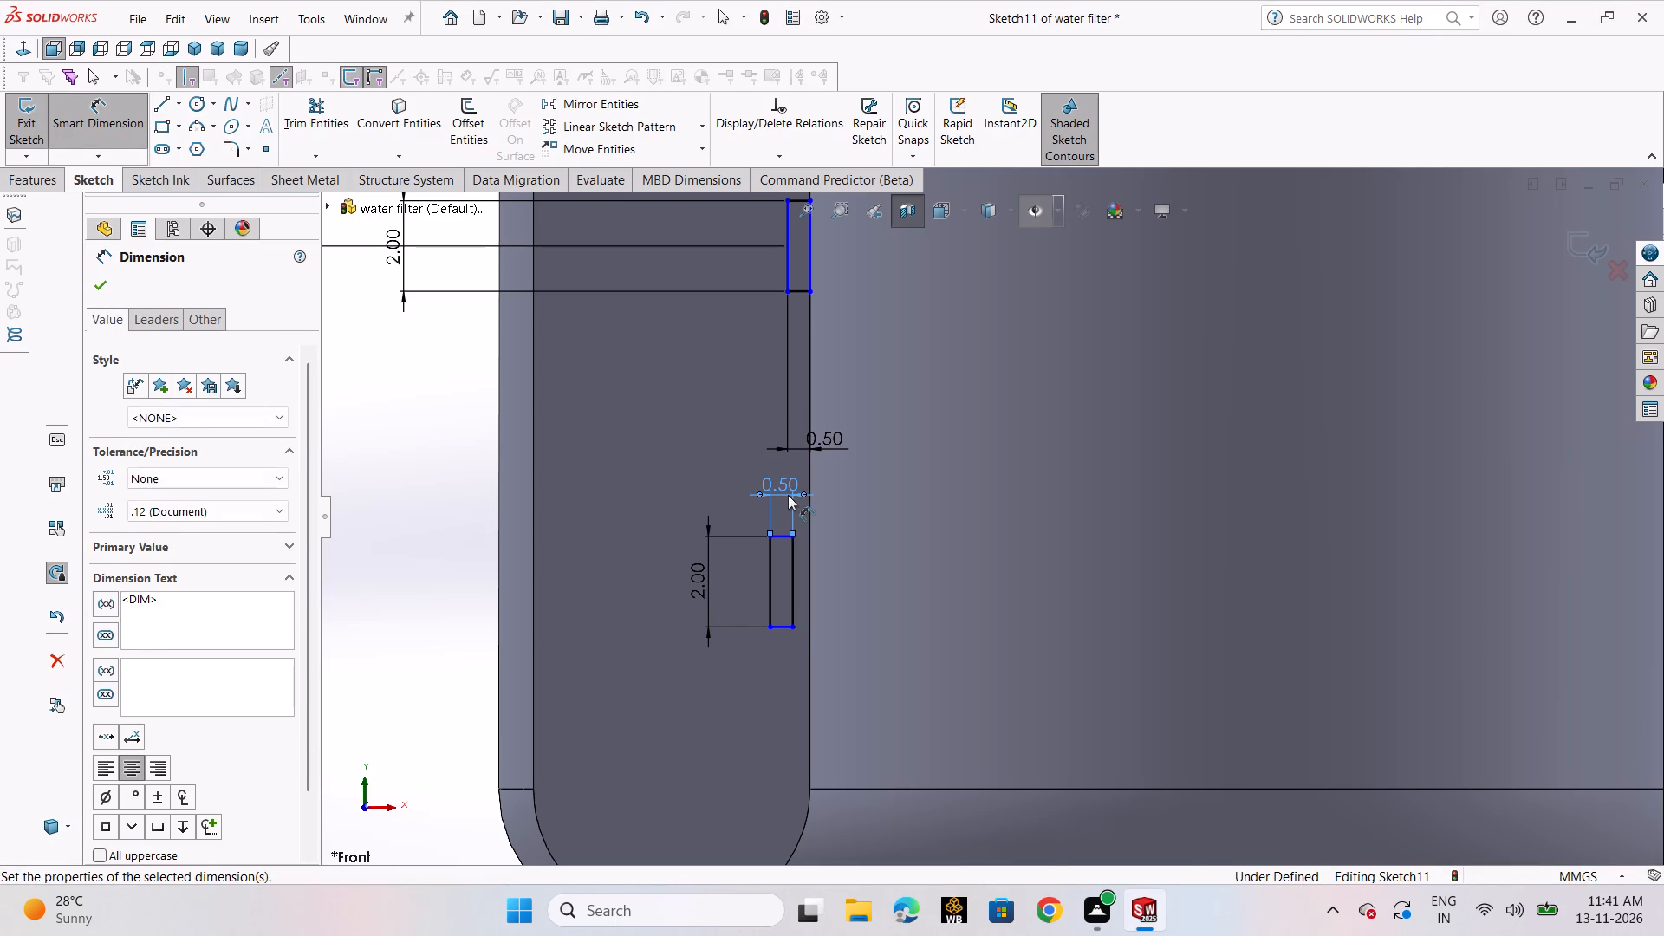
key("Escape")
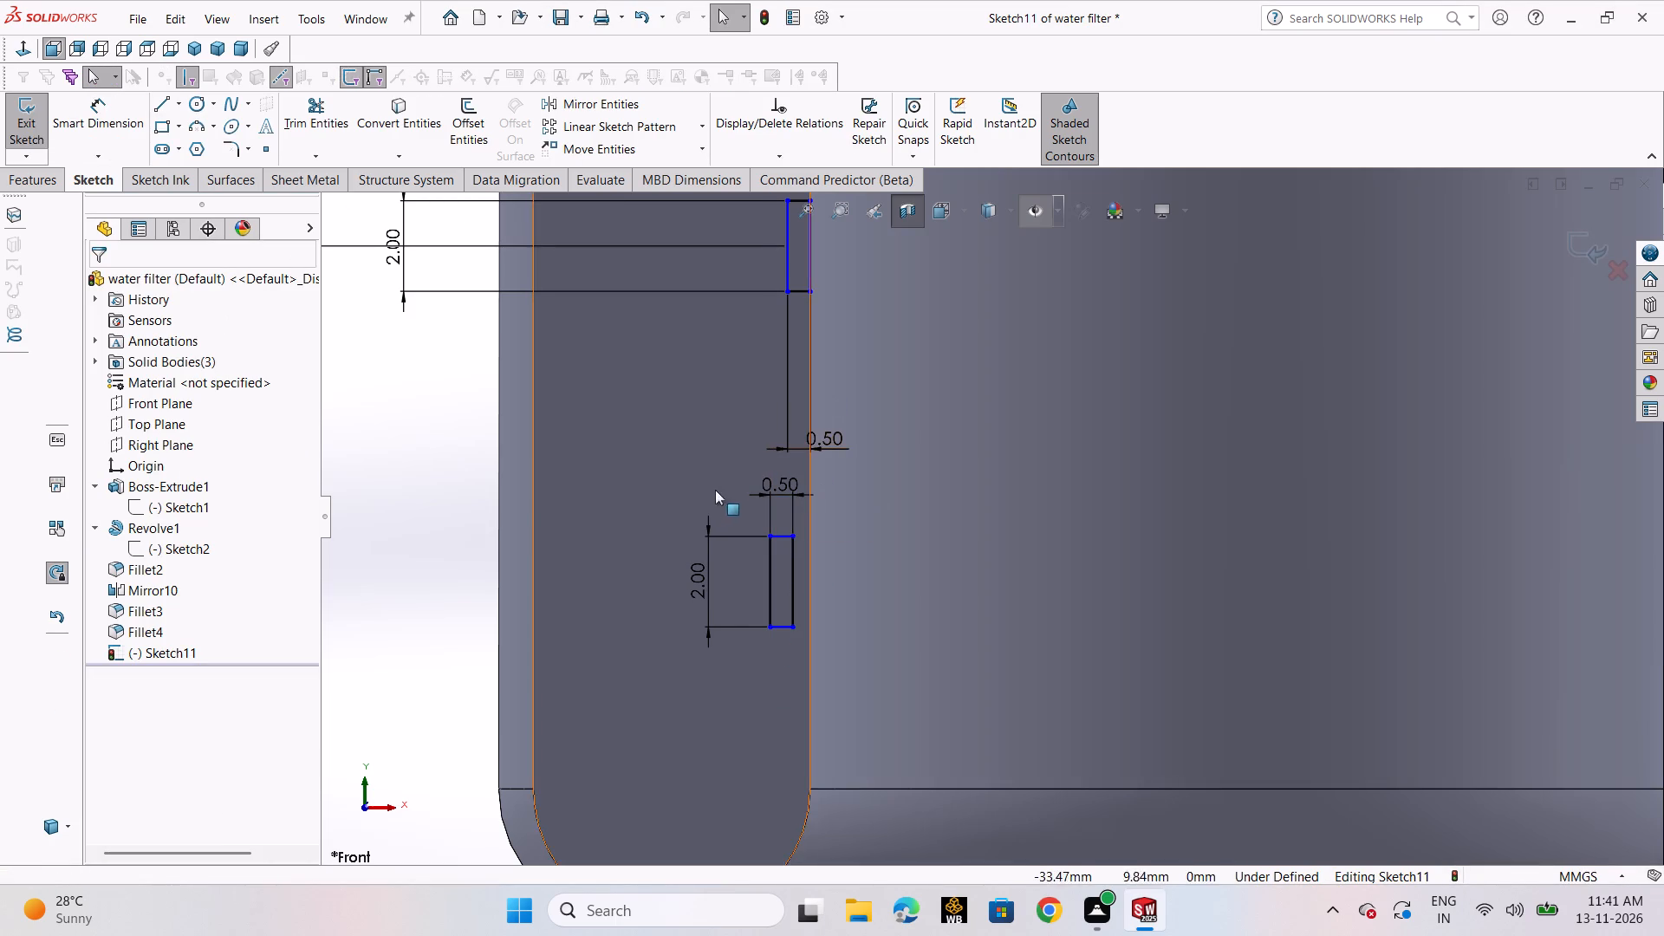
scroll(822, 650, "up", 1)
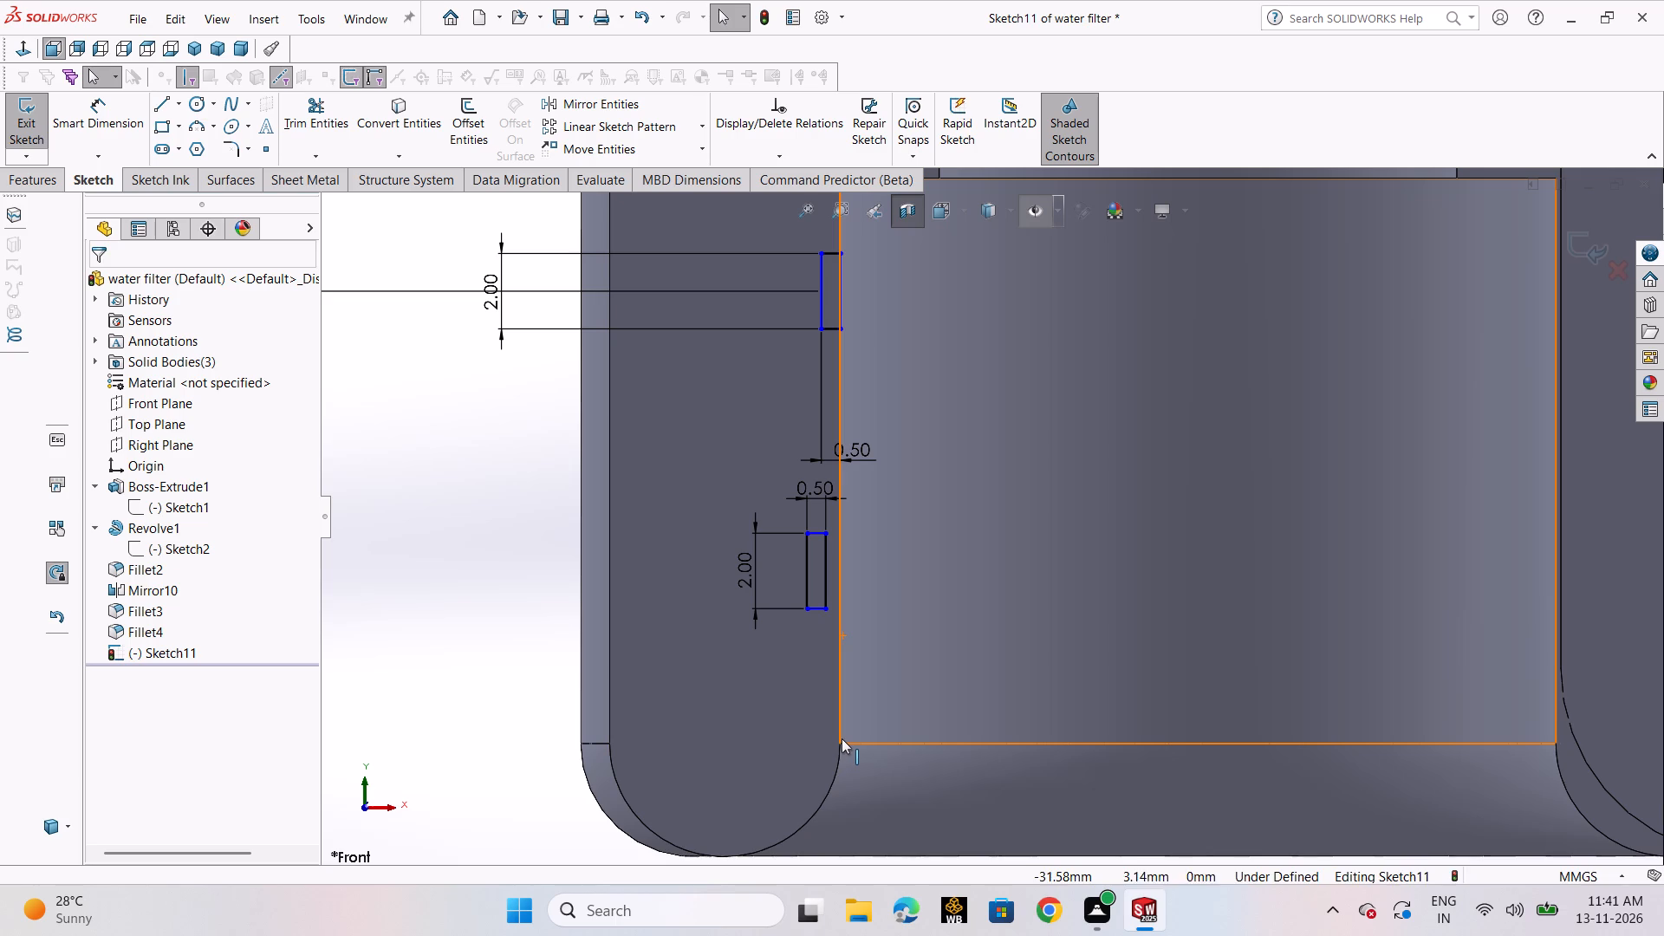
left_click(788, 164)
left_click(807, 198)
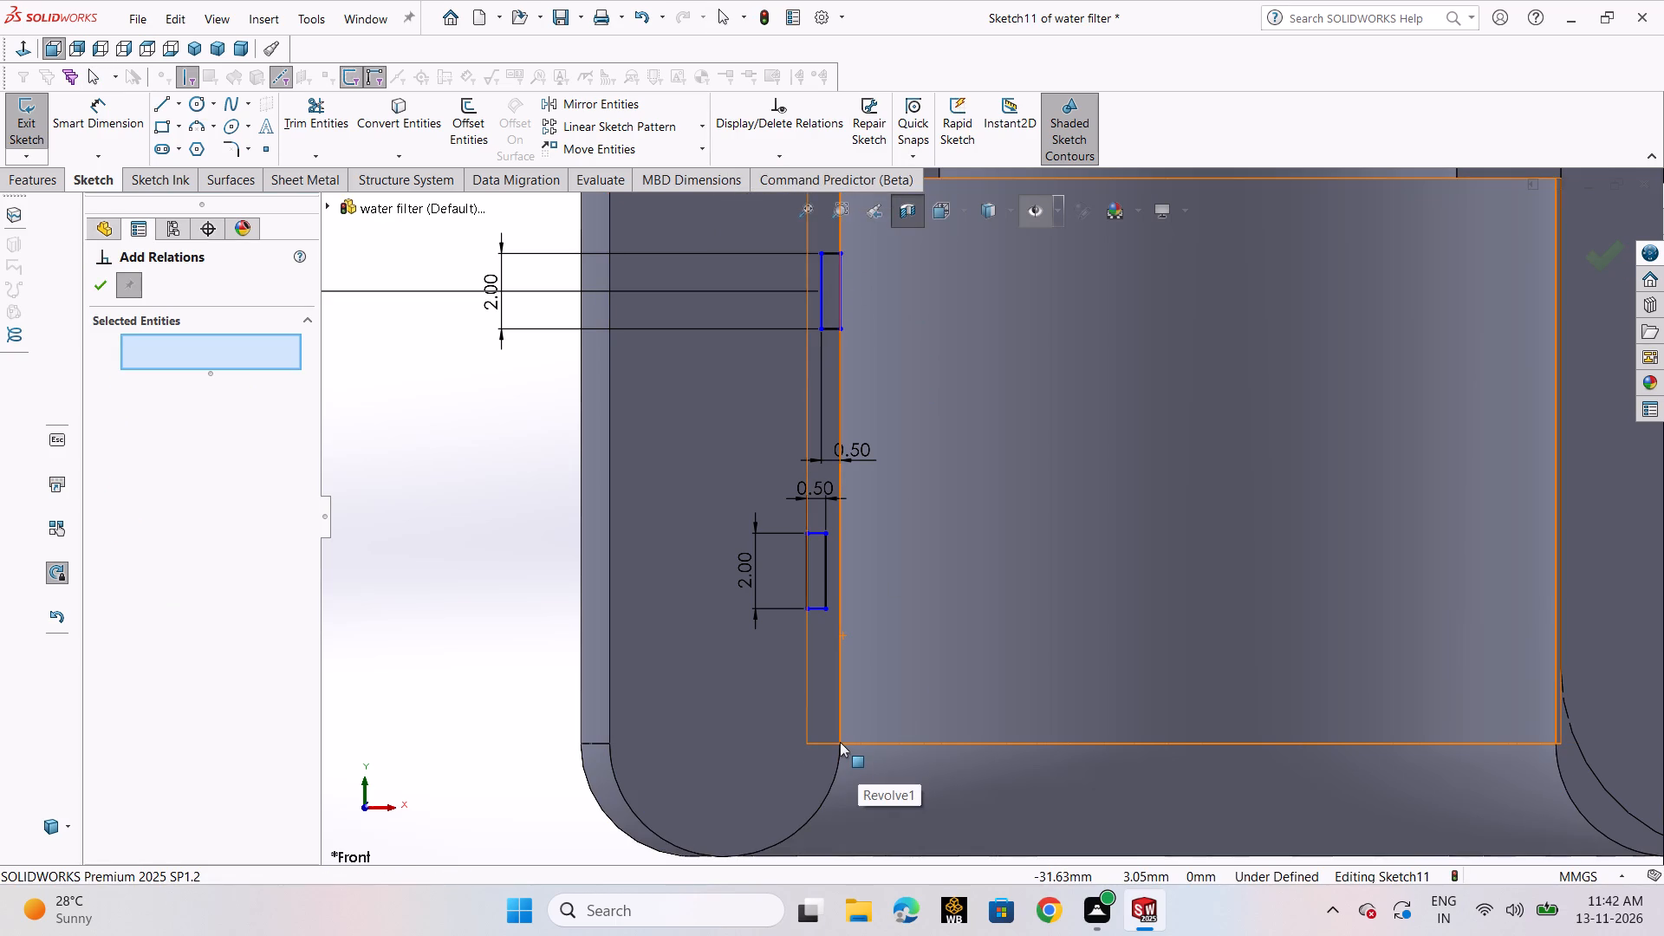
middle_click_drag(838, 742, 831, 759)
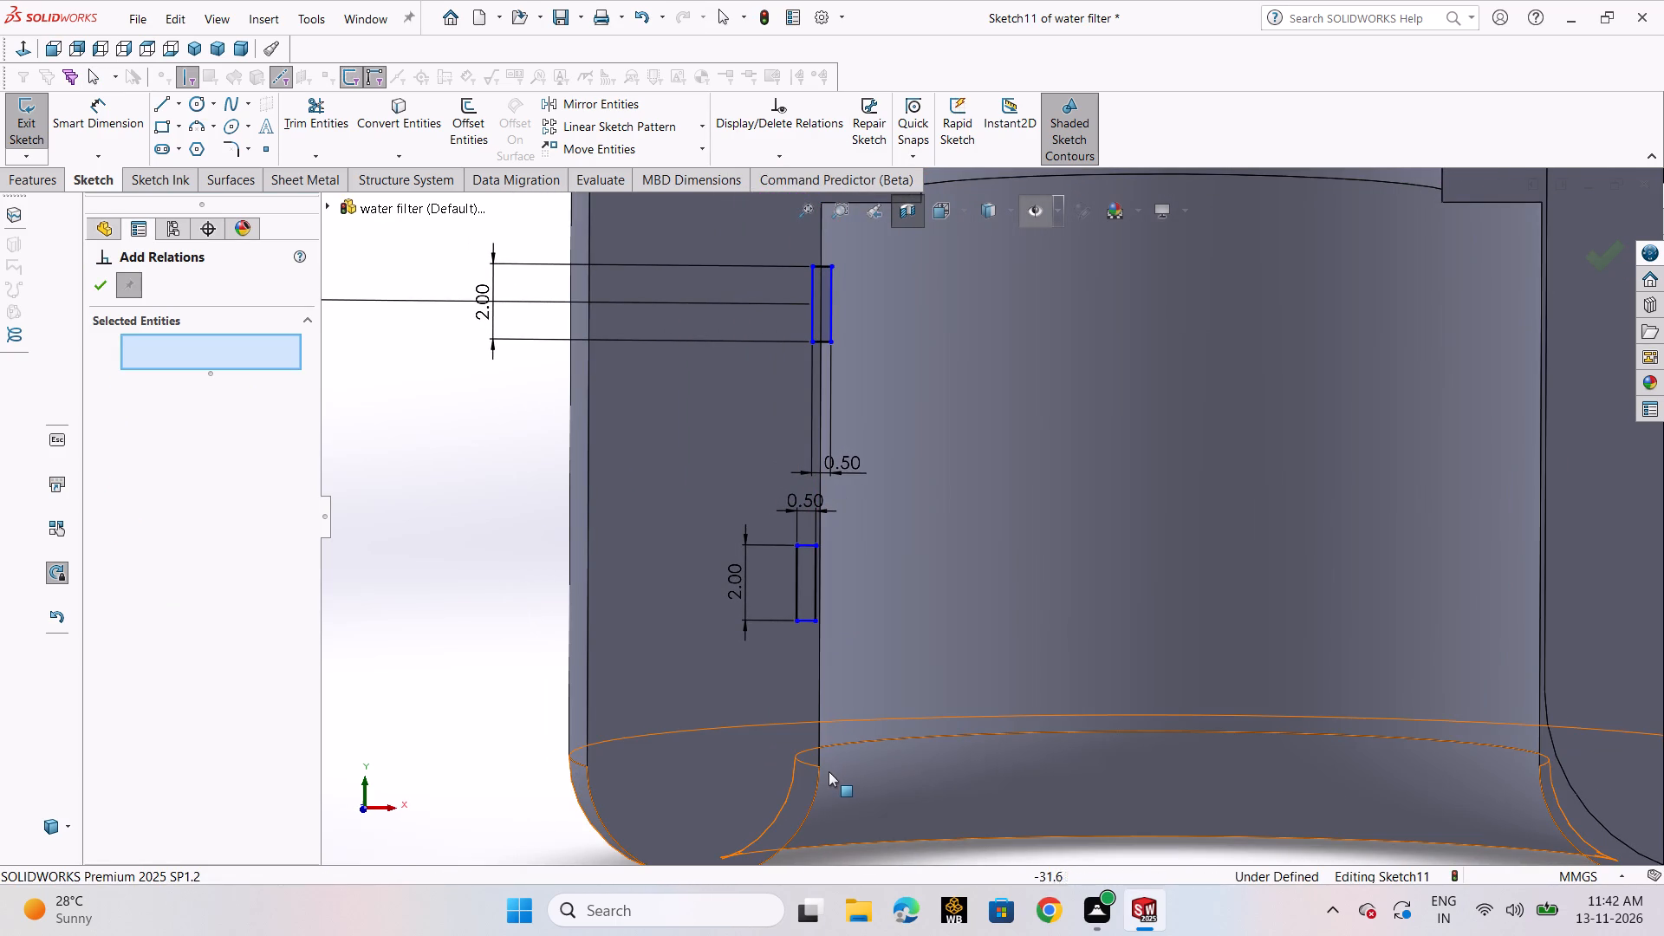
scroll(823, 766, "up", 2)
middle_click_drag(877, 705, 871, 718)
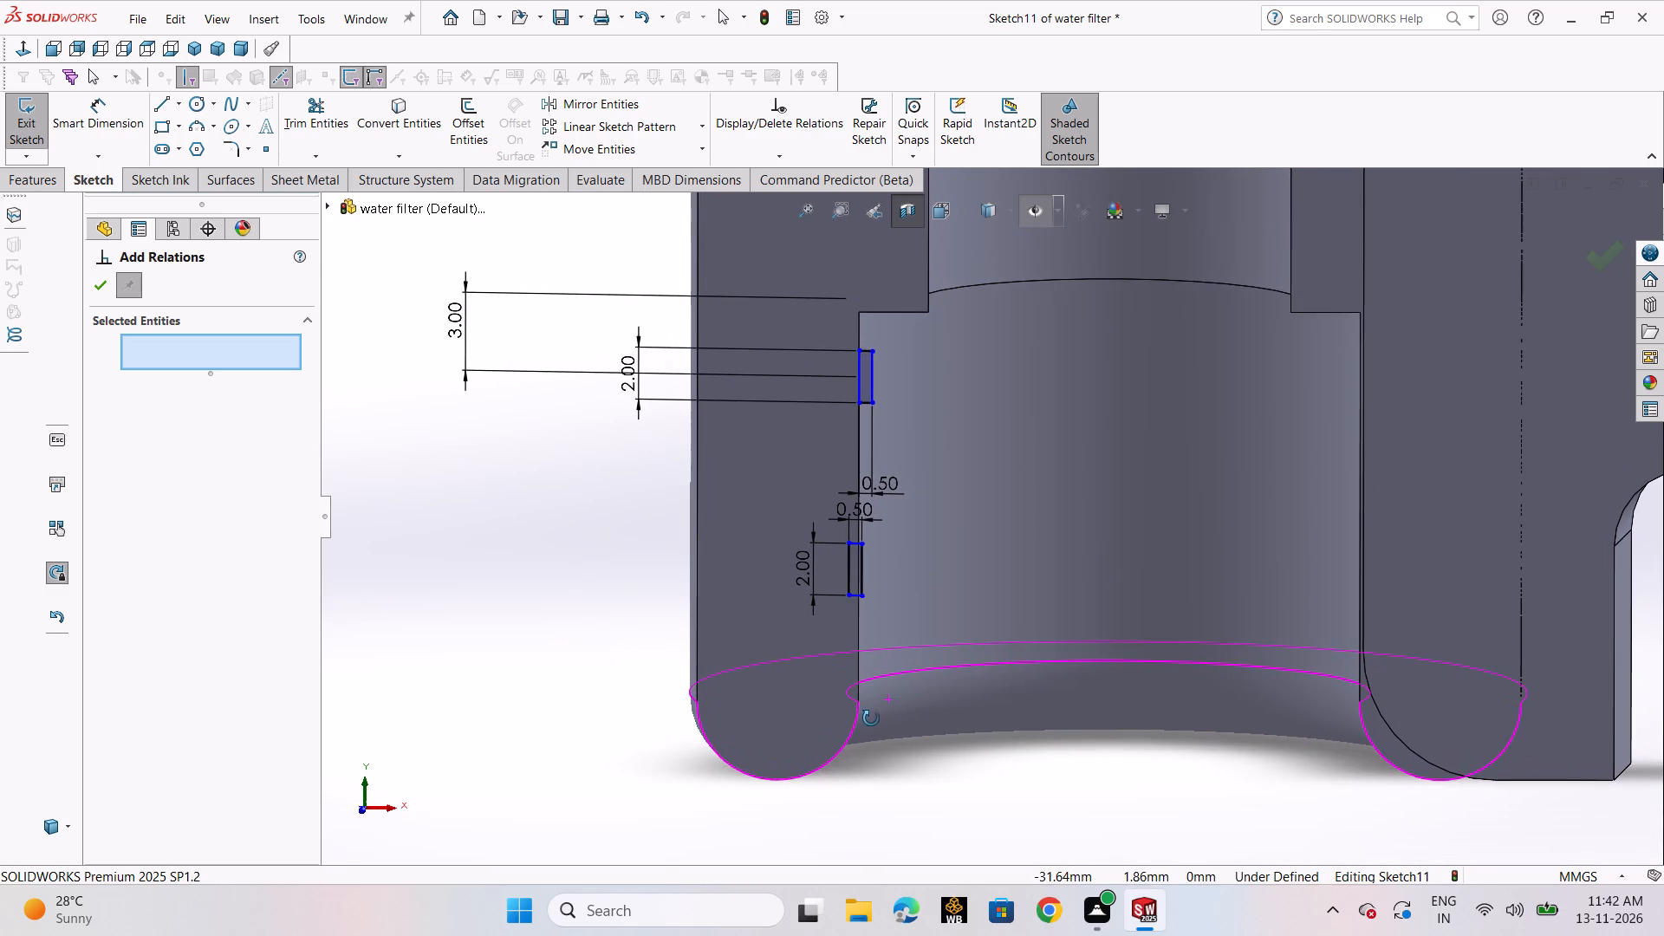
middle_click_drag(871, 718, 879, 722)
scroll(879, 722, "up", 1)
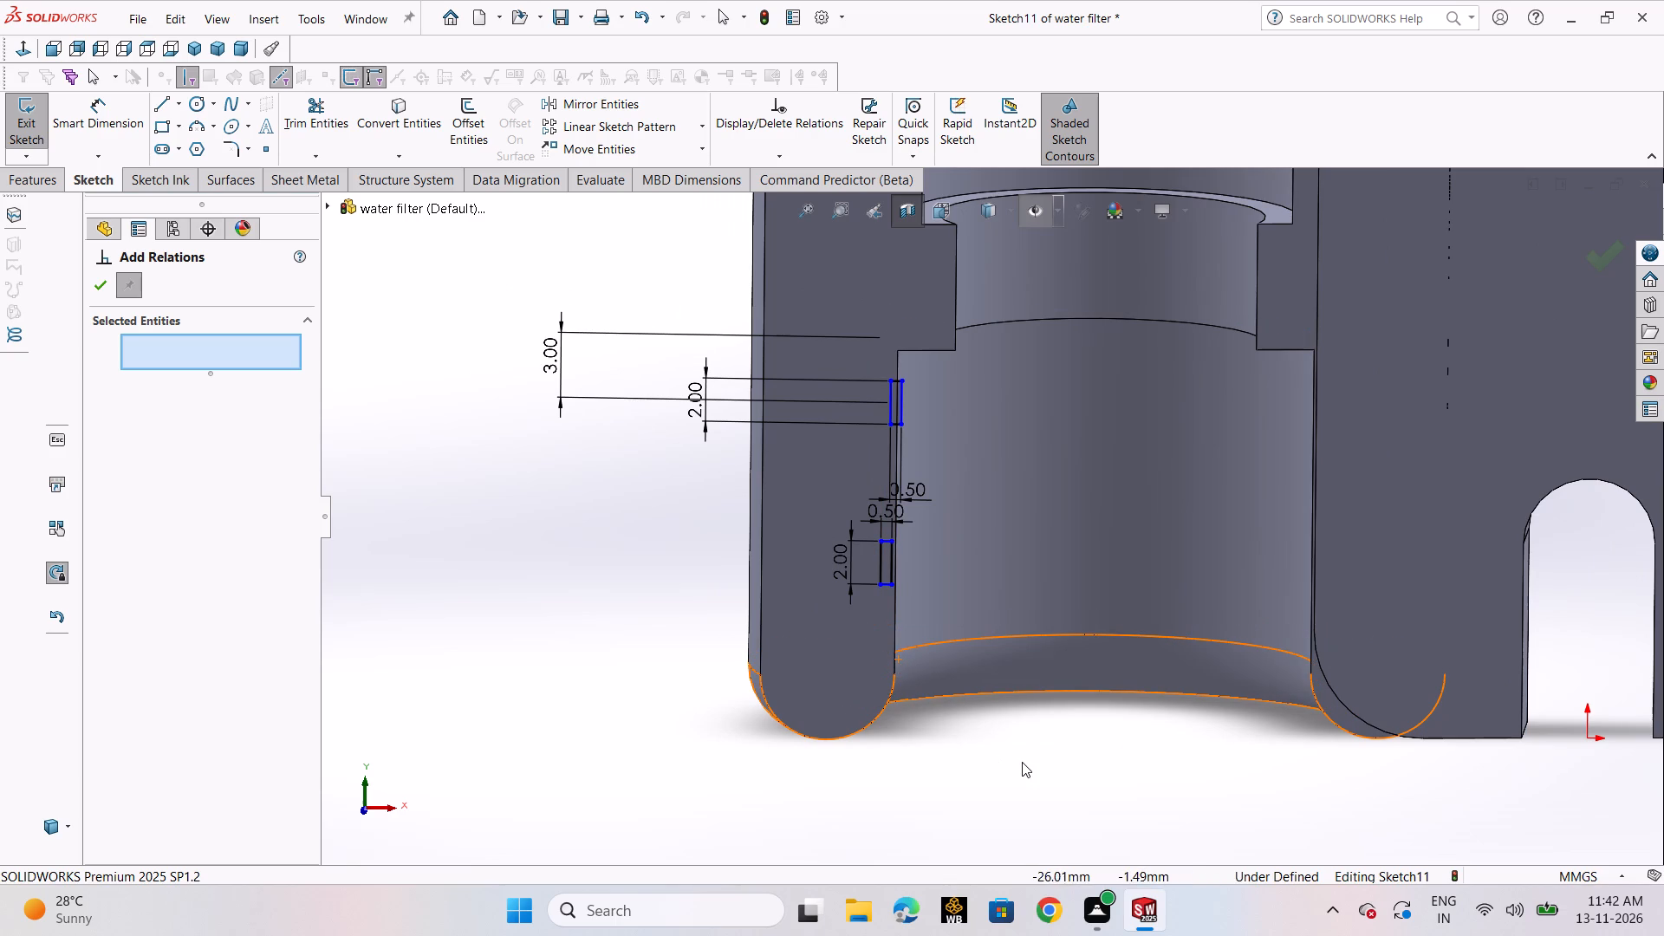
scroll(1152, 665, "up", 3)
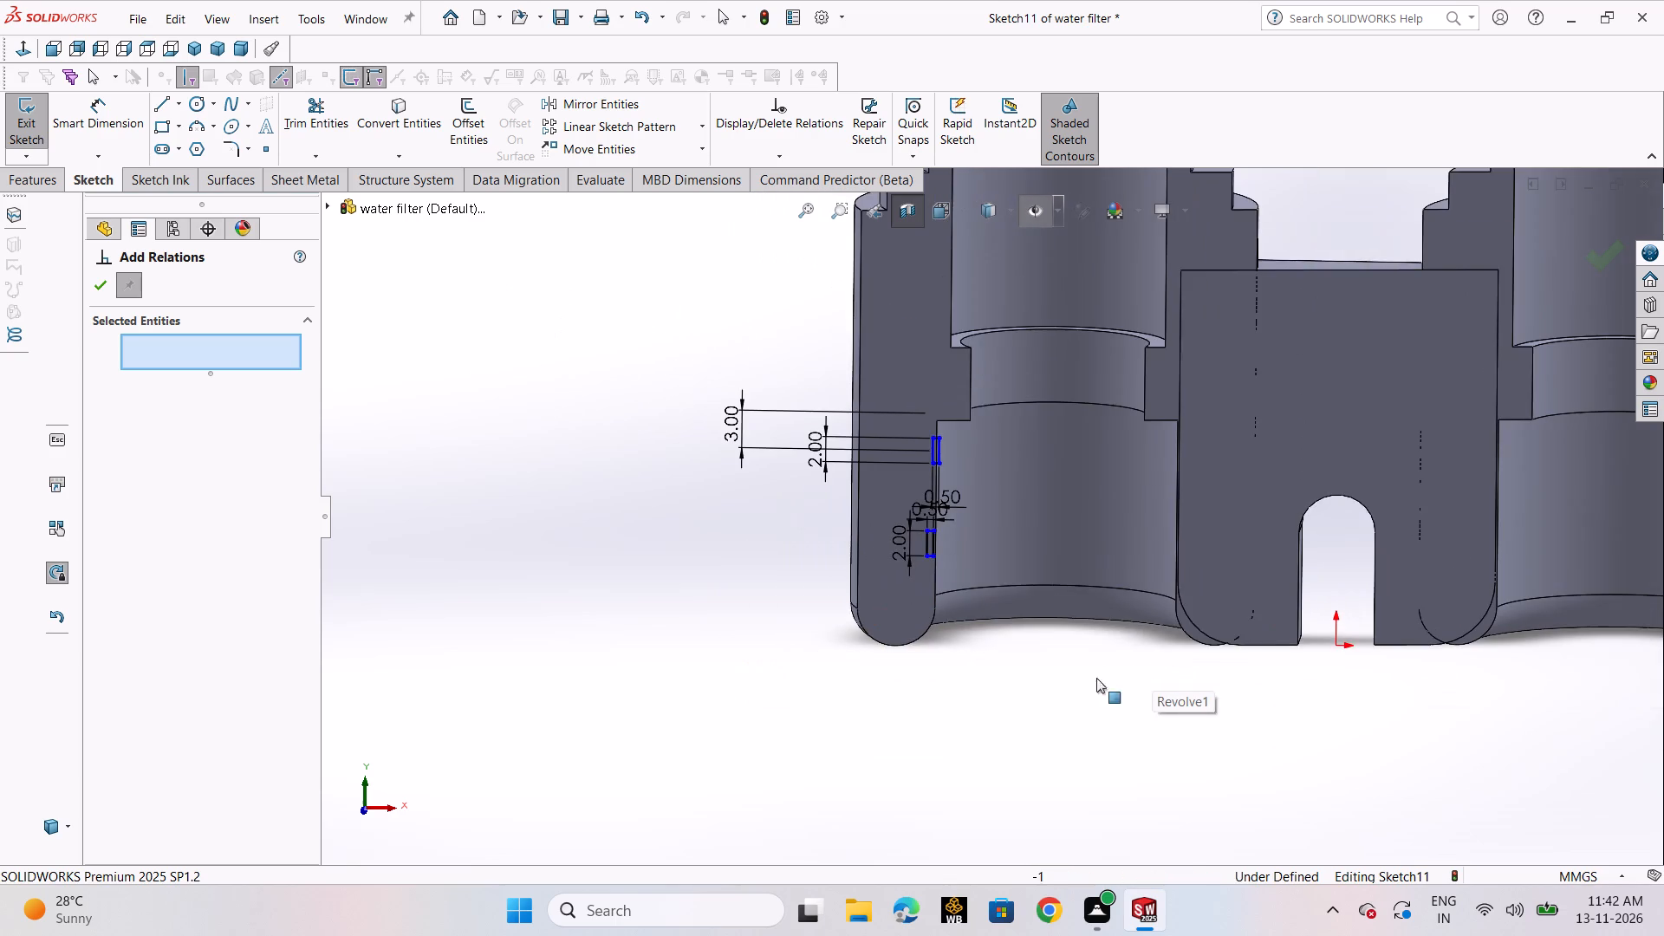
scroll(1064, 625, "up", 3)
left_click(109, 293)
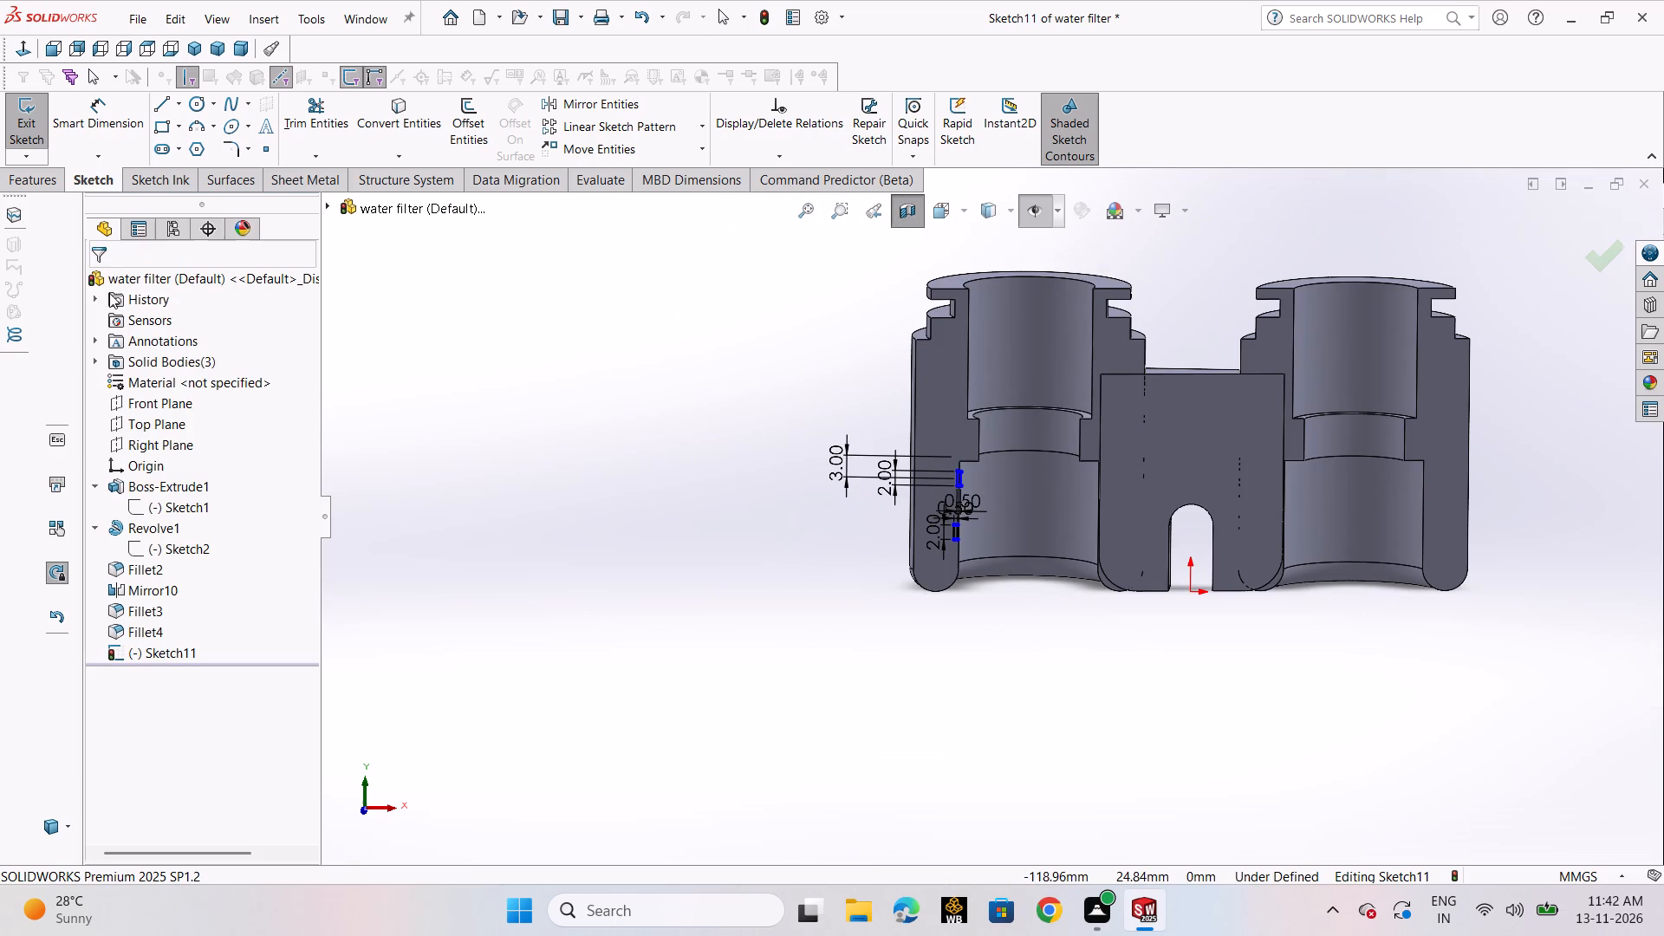
Draw a 22.5 mm construction centerline from the origin to a point below the left bore.
left_click(175, 106)
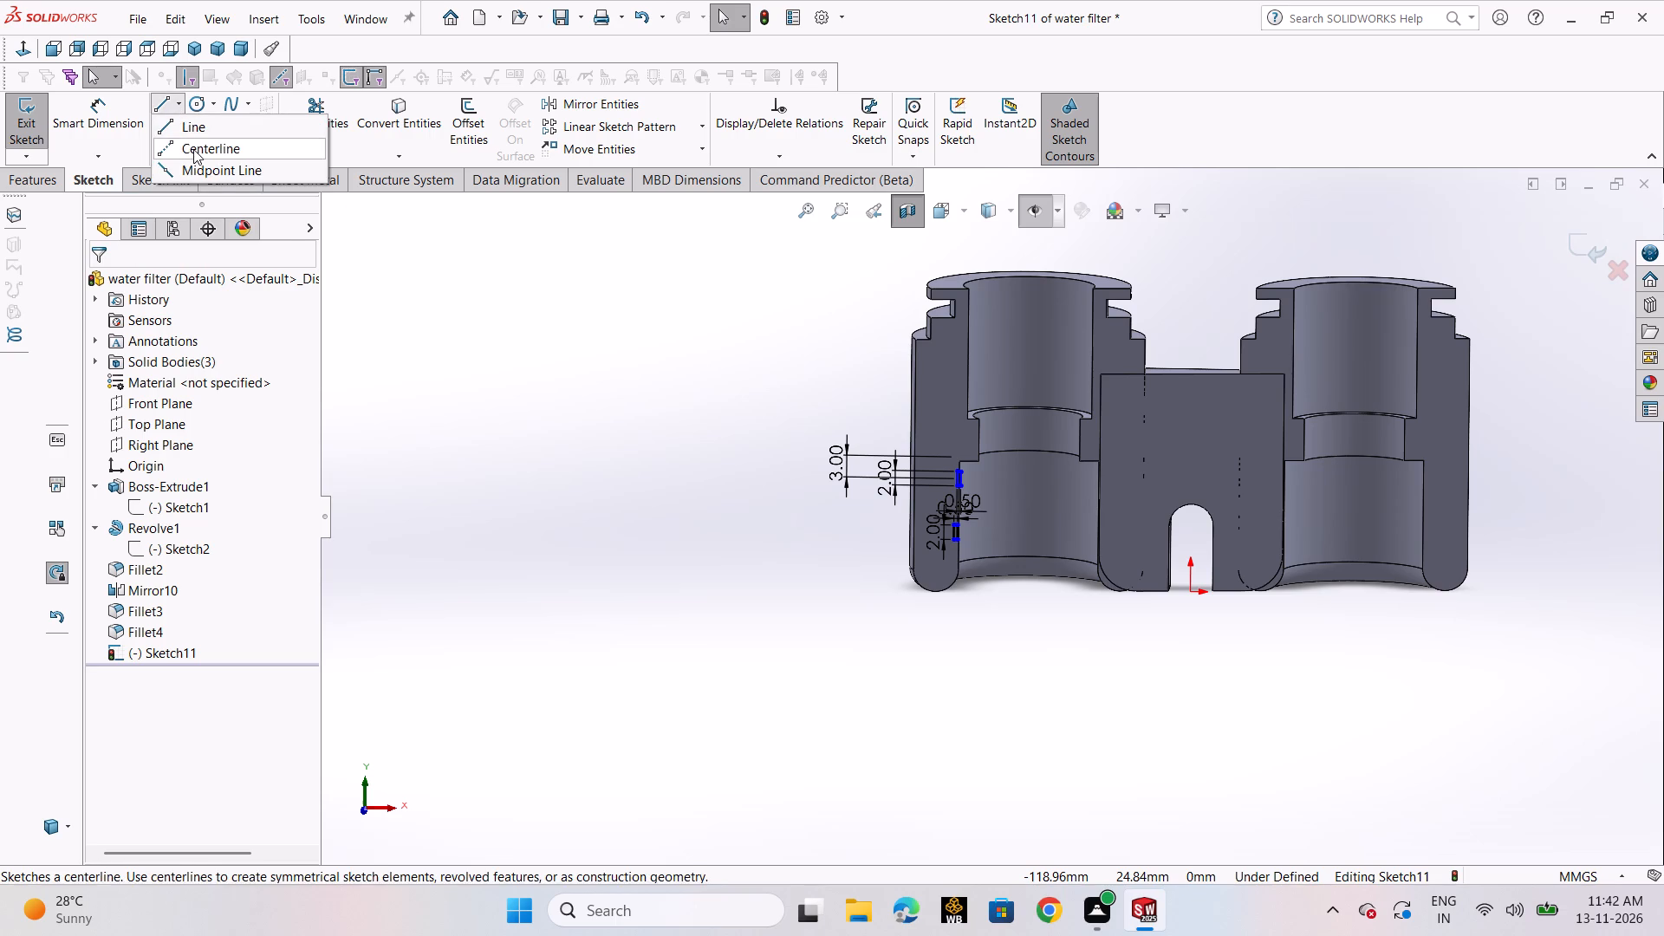
left_click(193, 149)
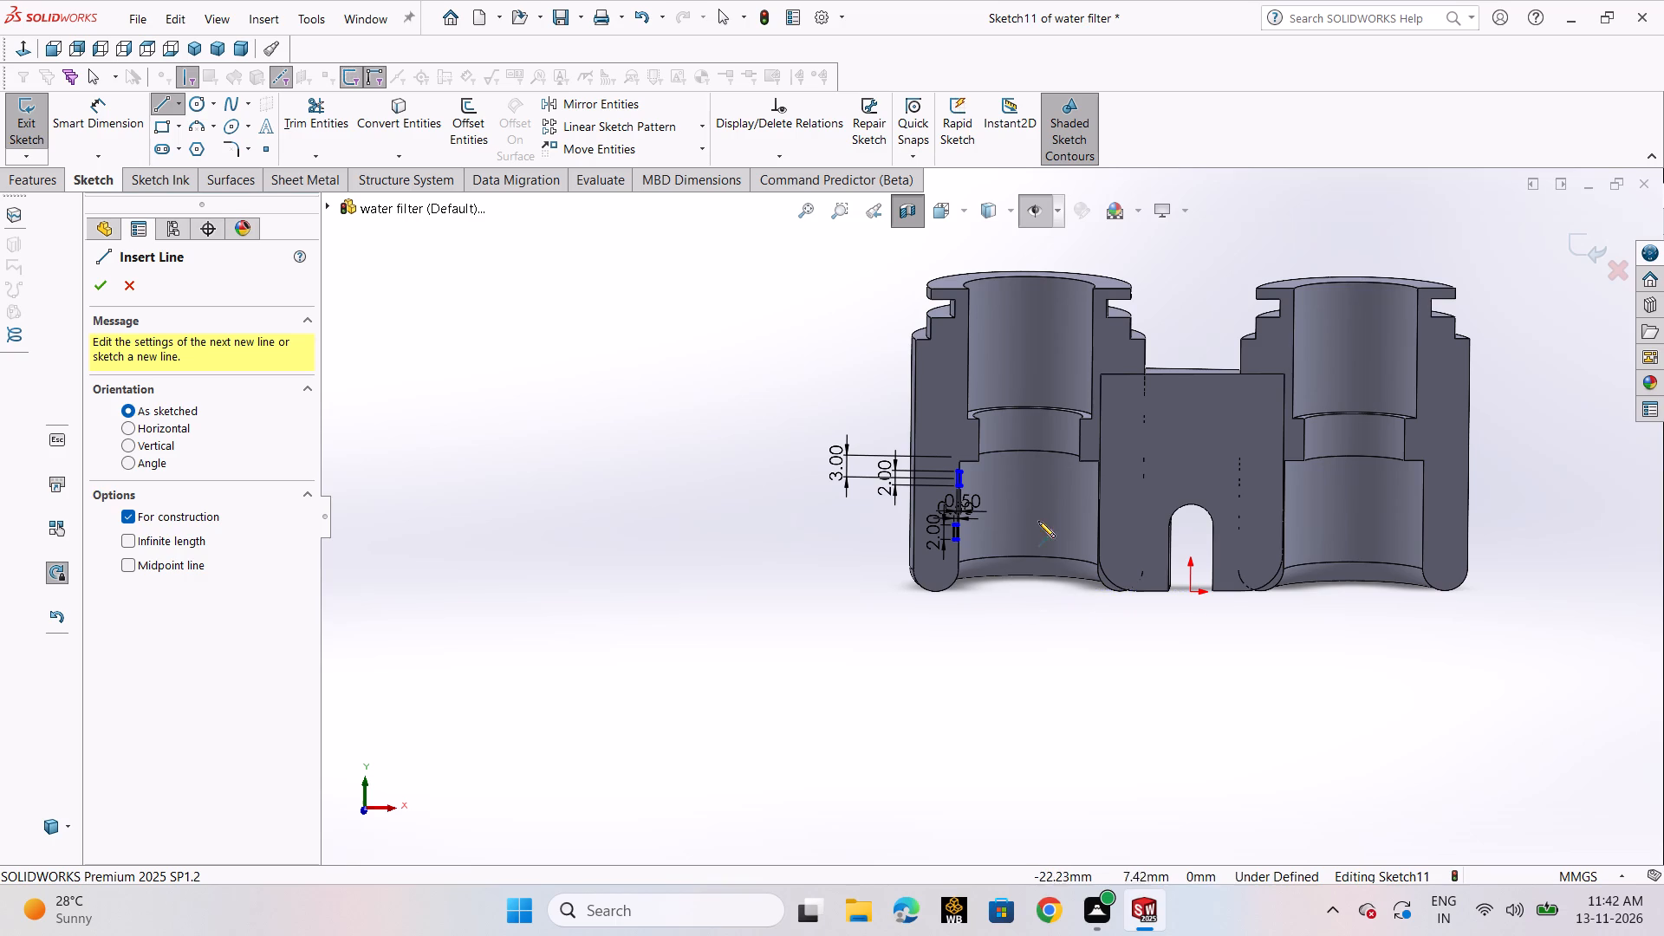
scroll(1062, 442, "up", 2)
middle_click_drag(1022, 413, 1033, 690)
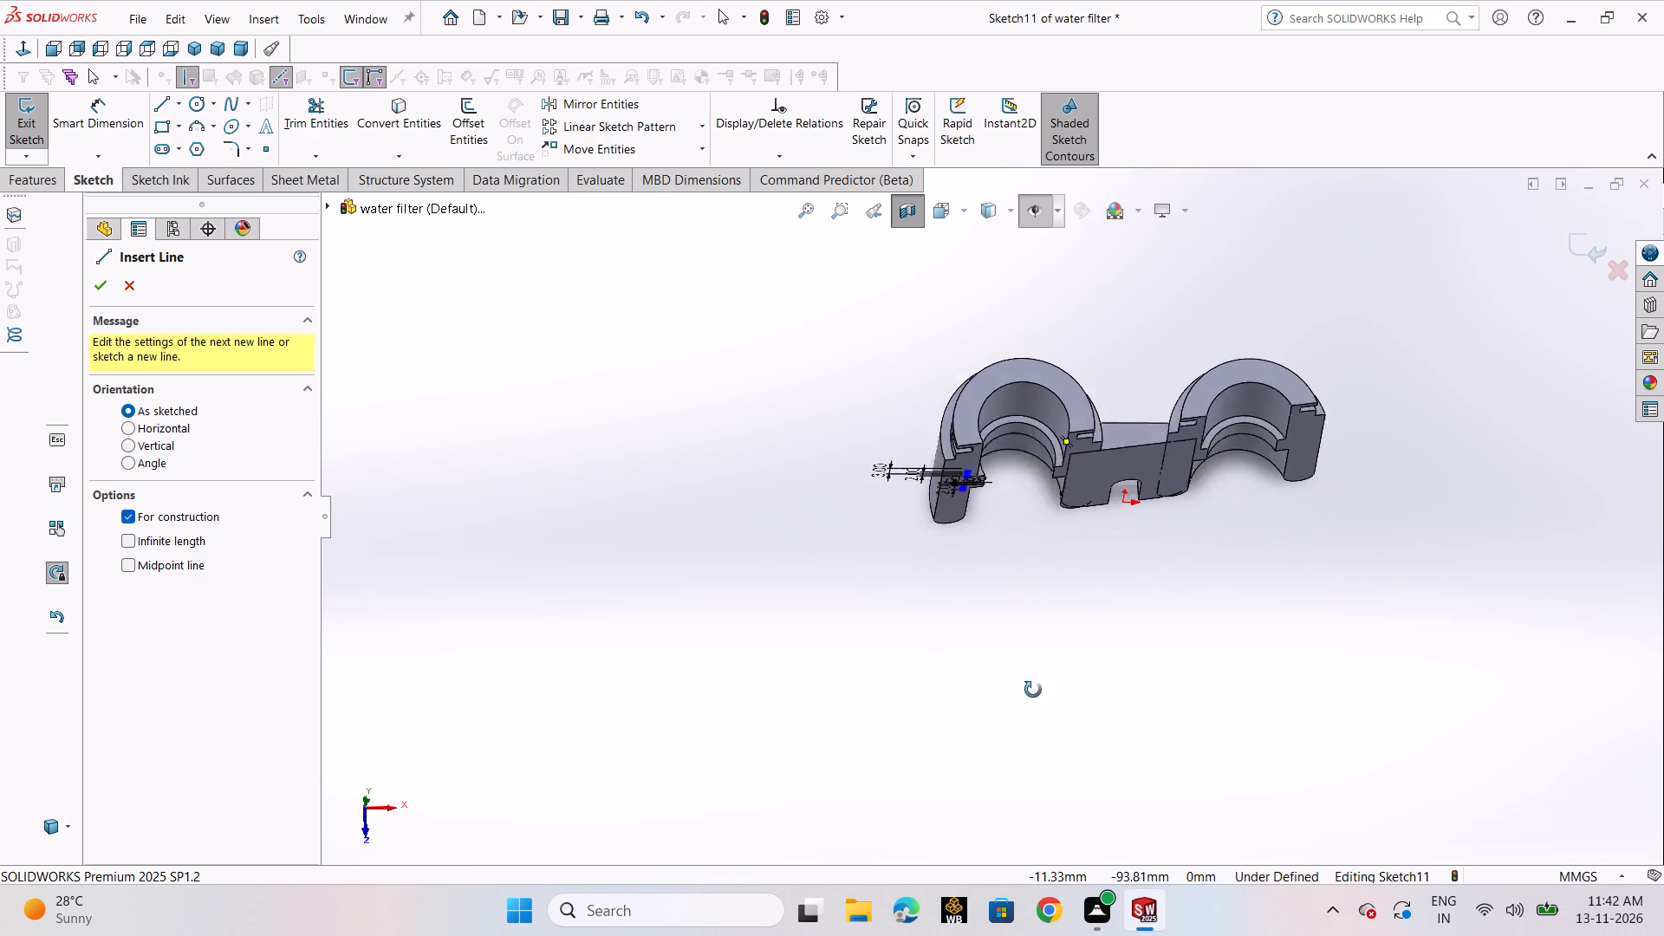
middle_click_drag(1033, 690, 1033, 753)
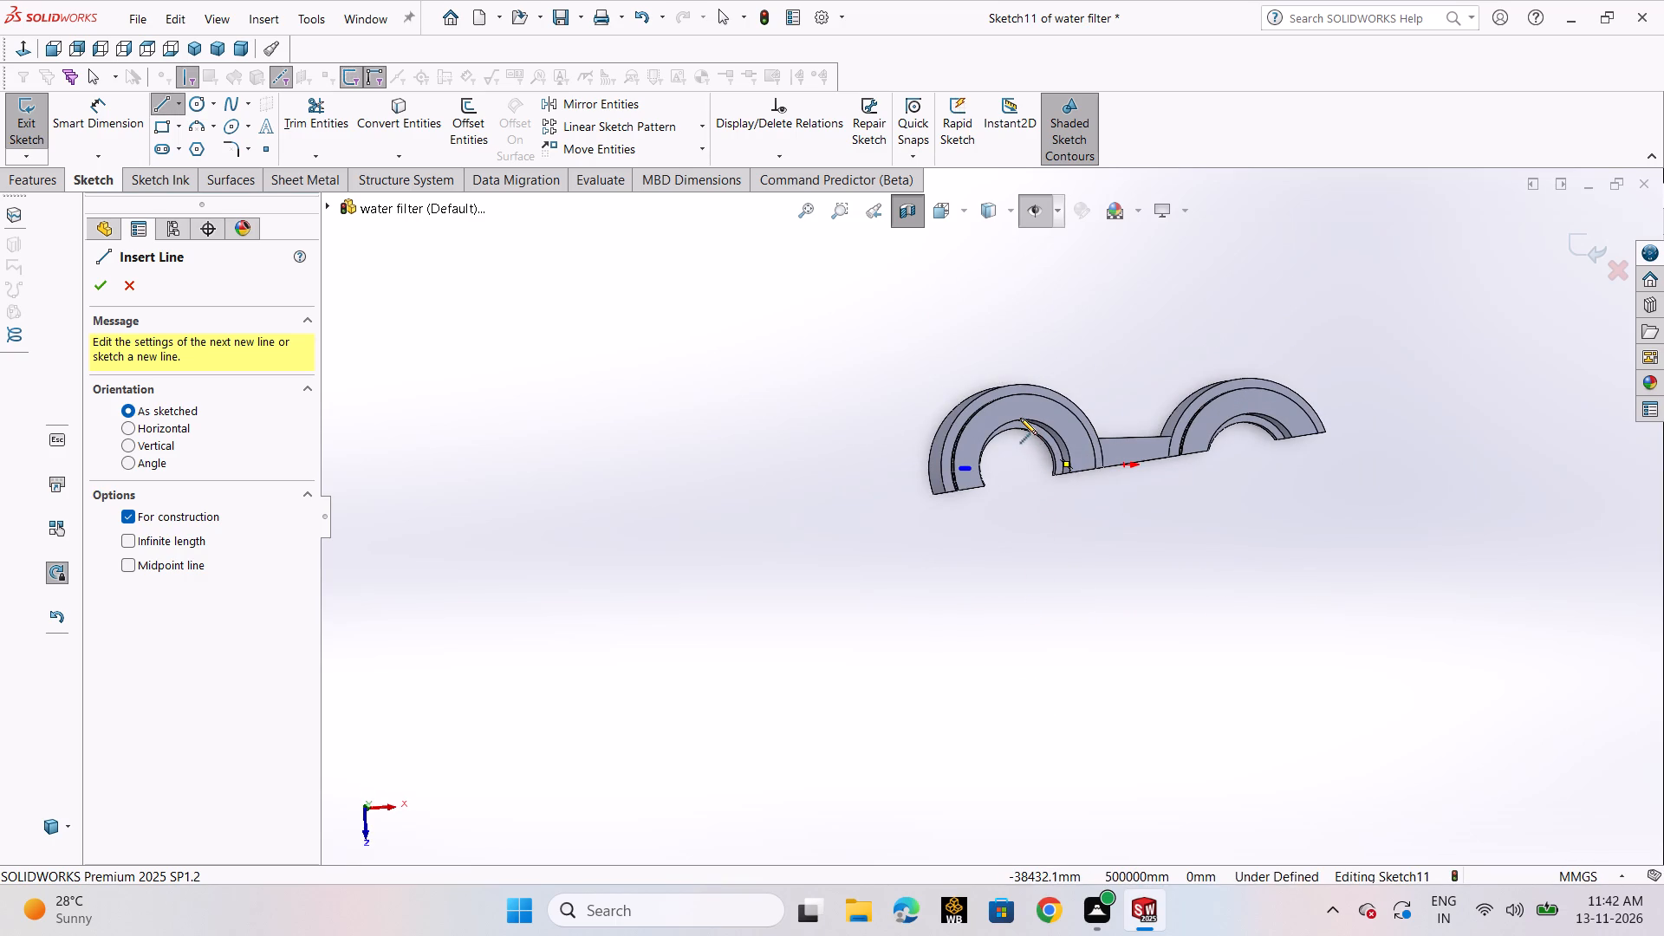
middle_click_drag(1071, 563, 1043, 206)
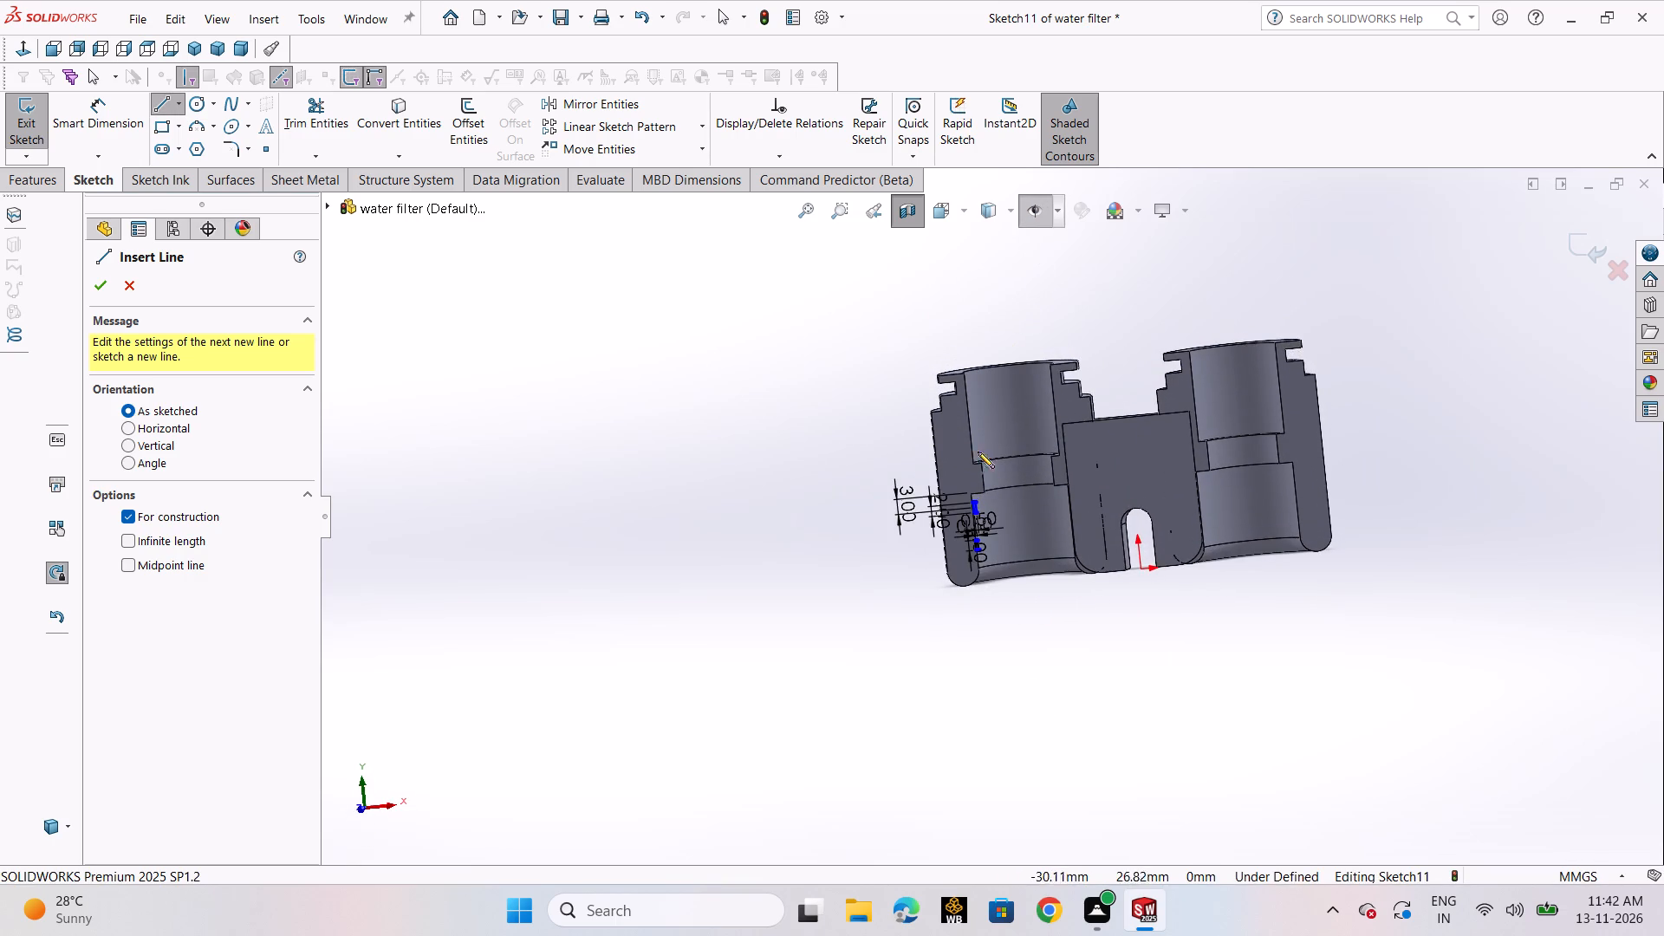
scroll(1004, 531, "down", 5)
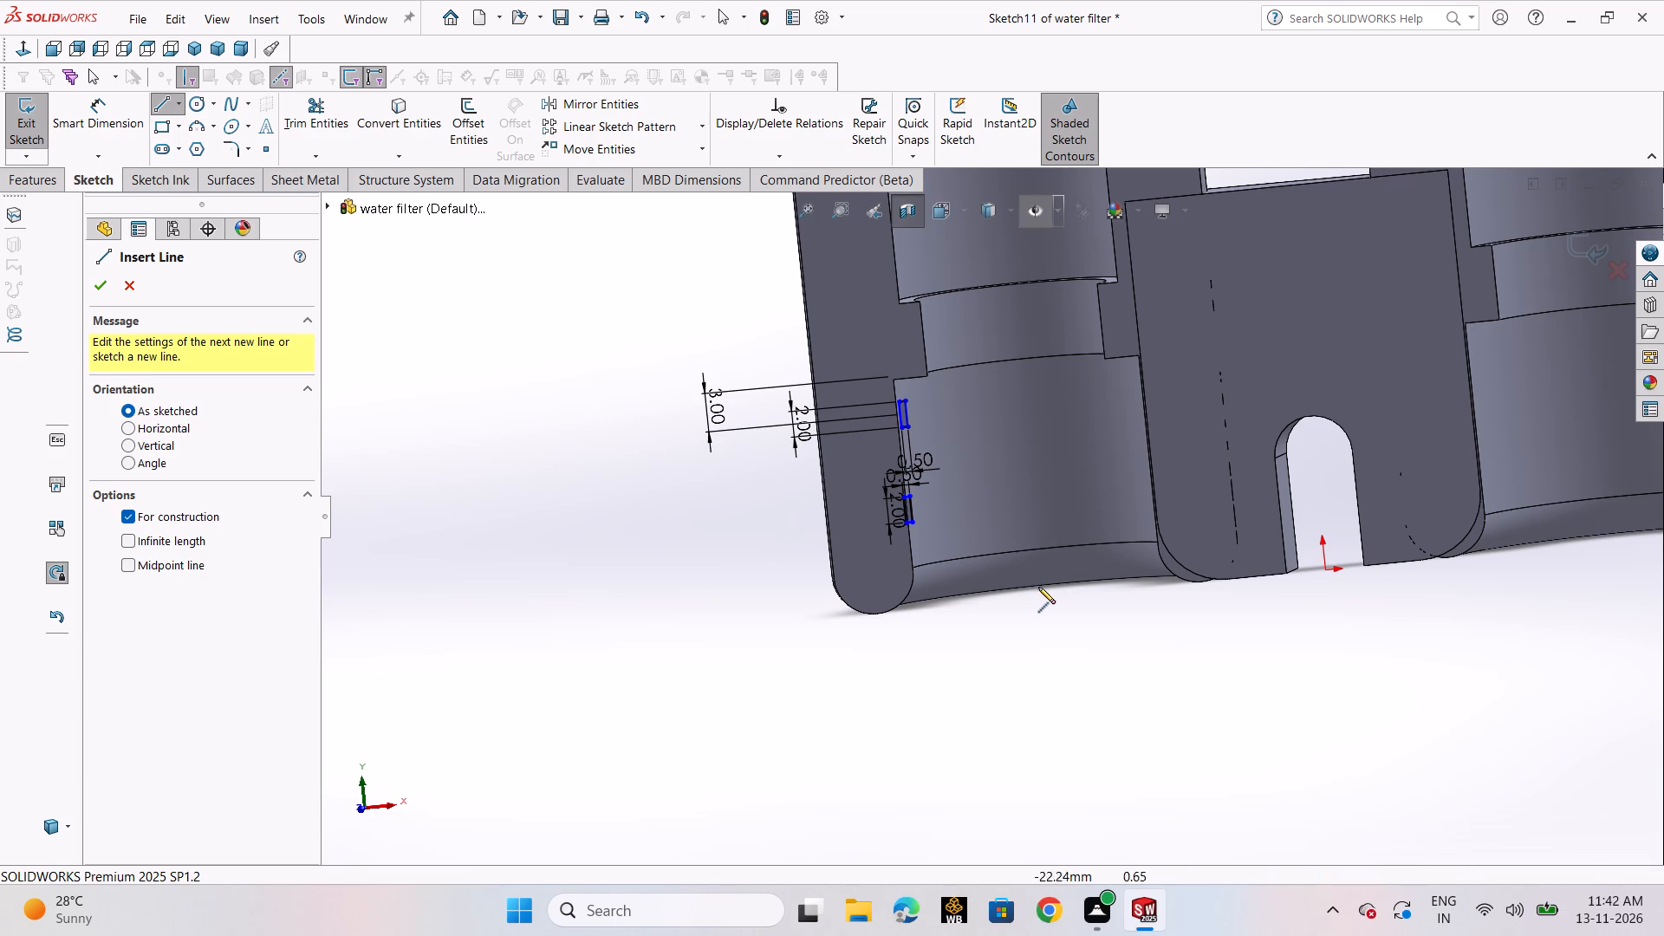
scroll(1059, 579, "down", 5)
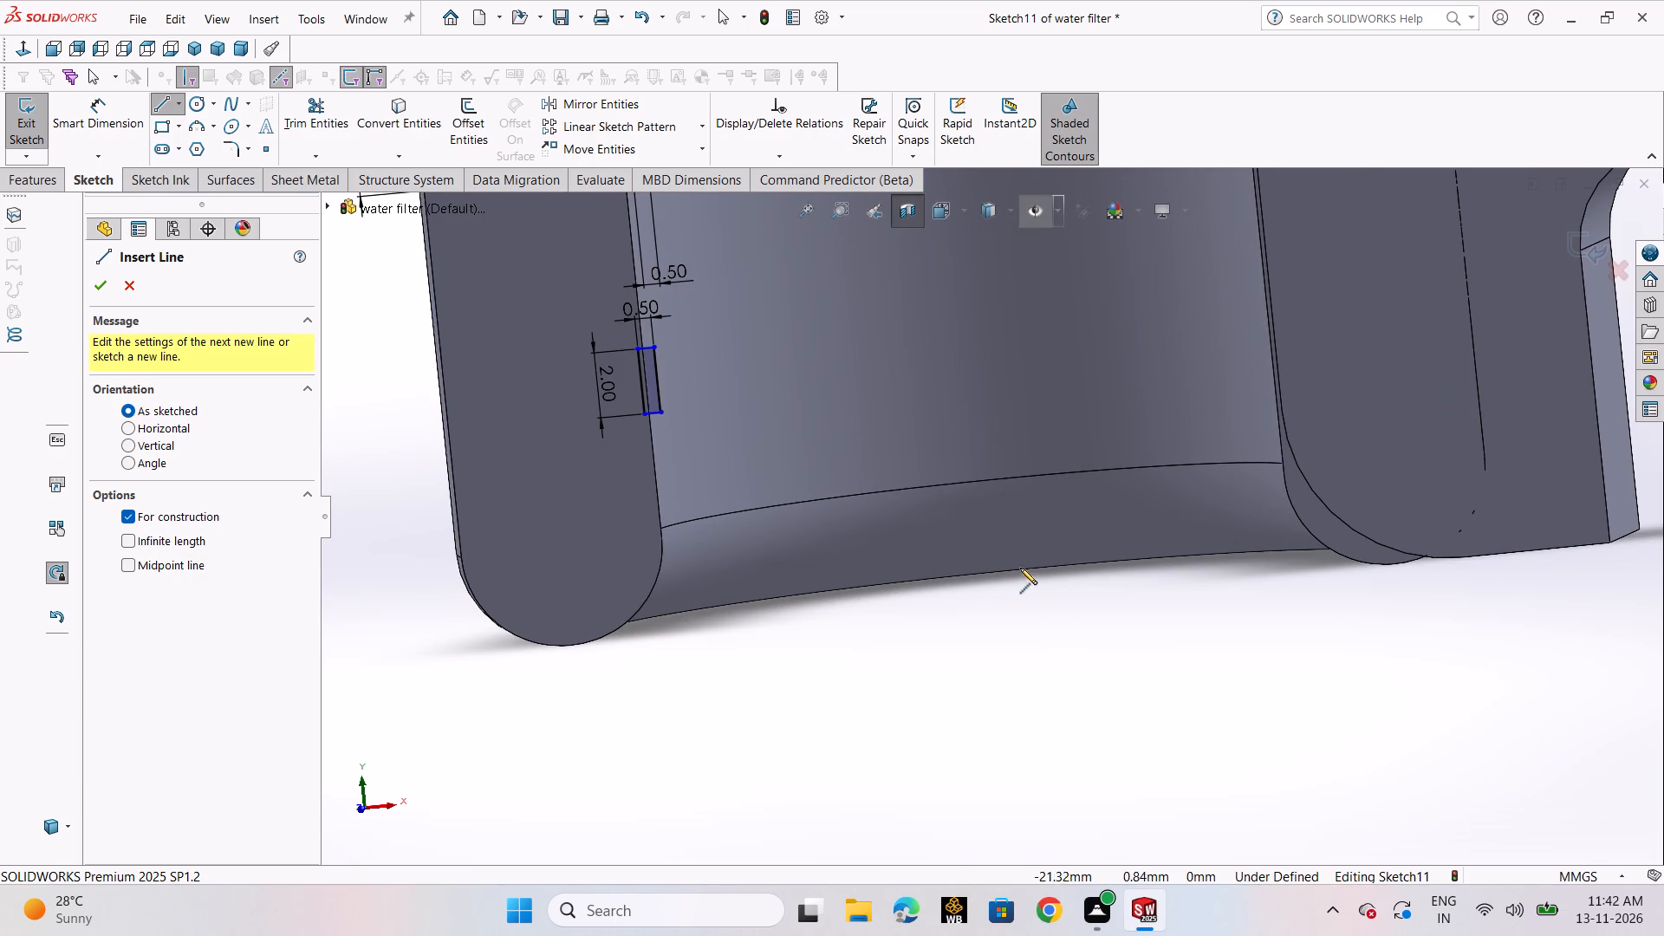
scroll(991, 489, "up", 7)
scroll(993, 314, "up", 2)
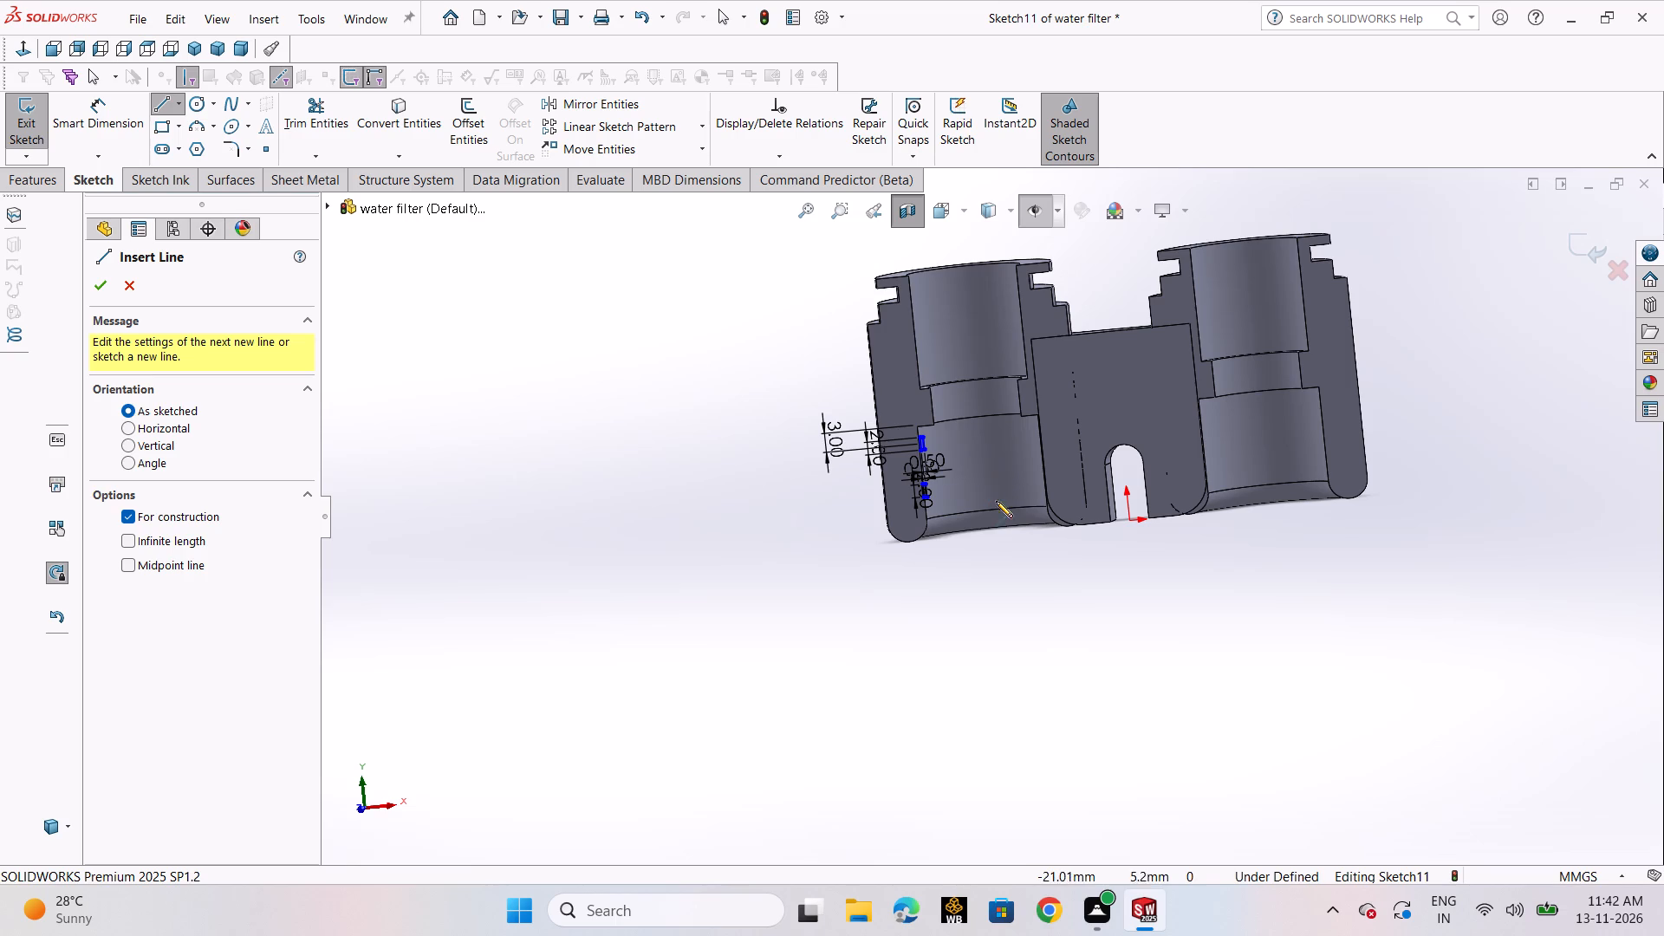
middle_click_drag(1046, 521, 1084, 517)
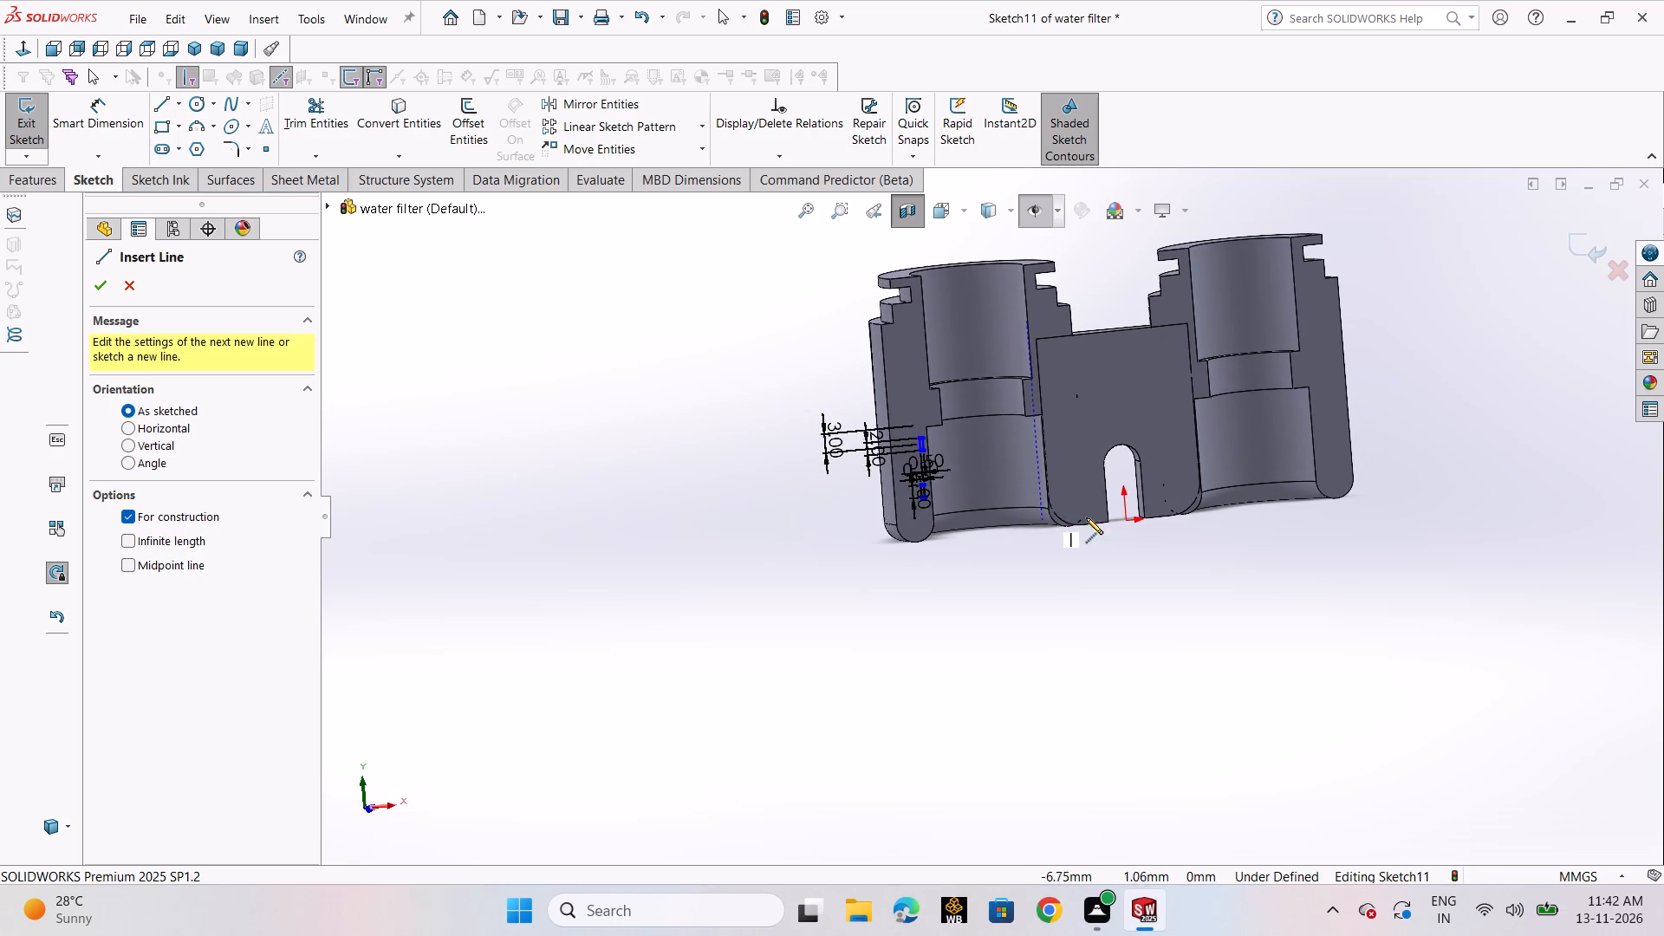
left_click(1131, 519)
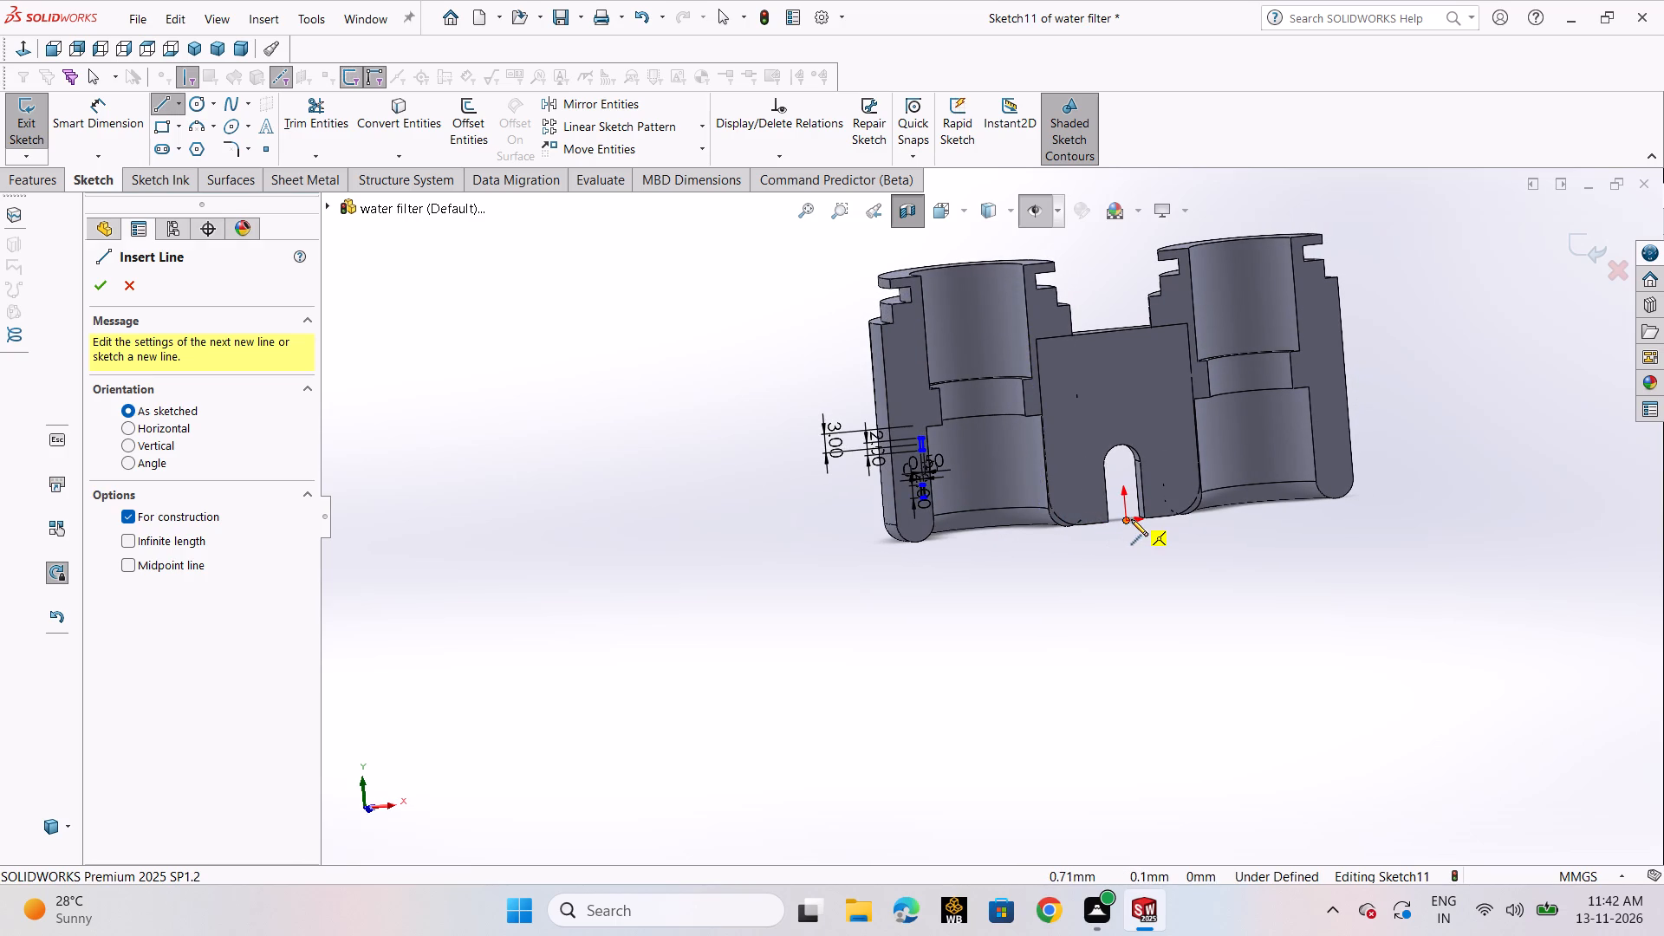
left_click(991, 541)
type("22.5")
key("Return")
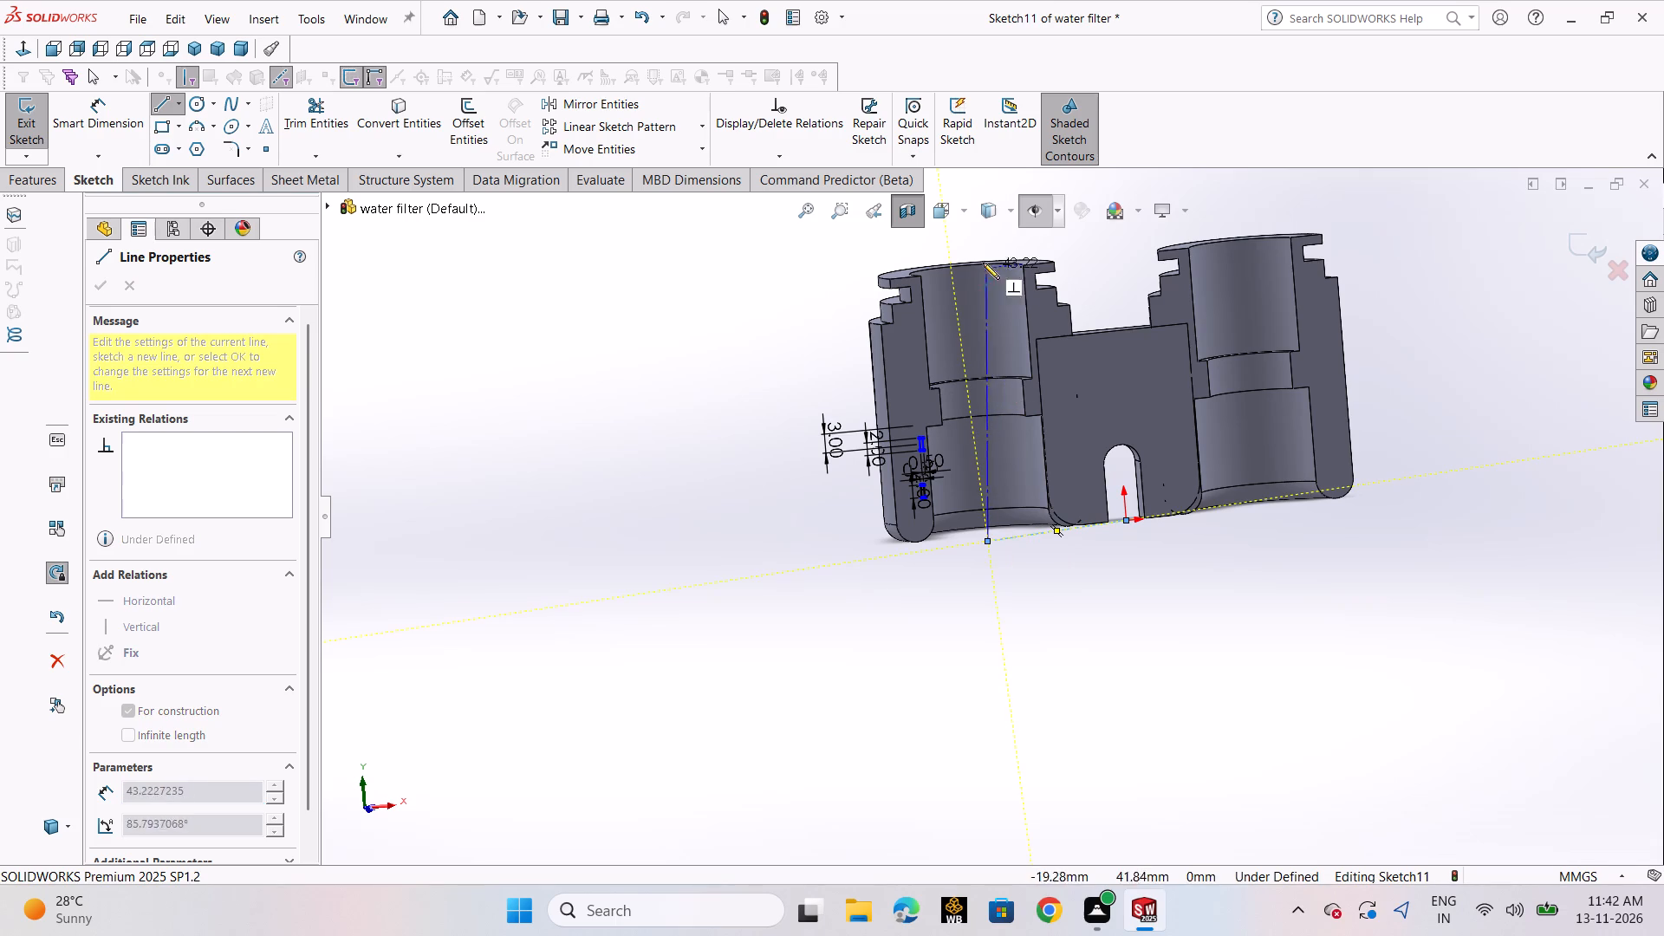
Continue the chain with a vertical centerline about 47.7 mm long up through the left bore, and end it.
left_click(961, 241)
right_click(961, 241)
left_click(980, 250)
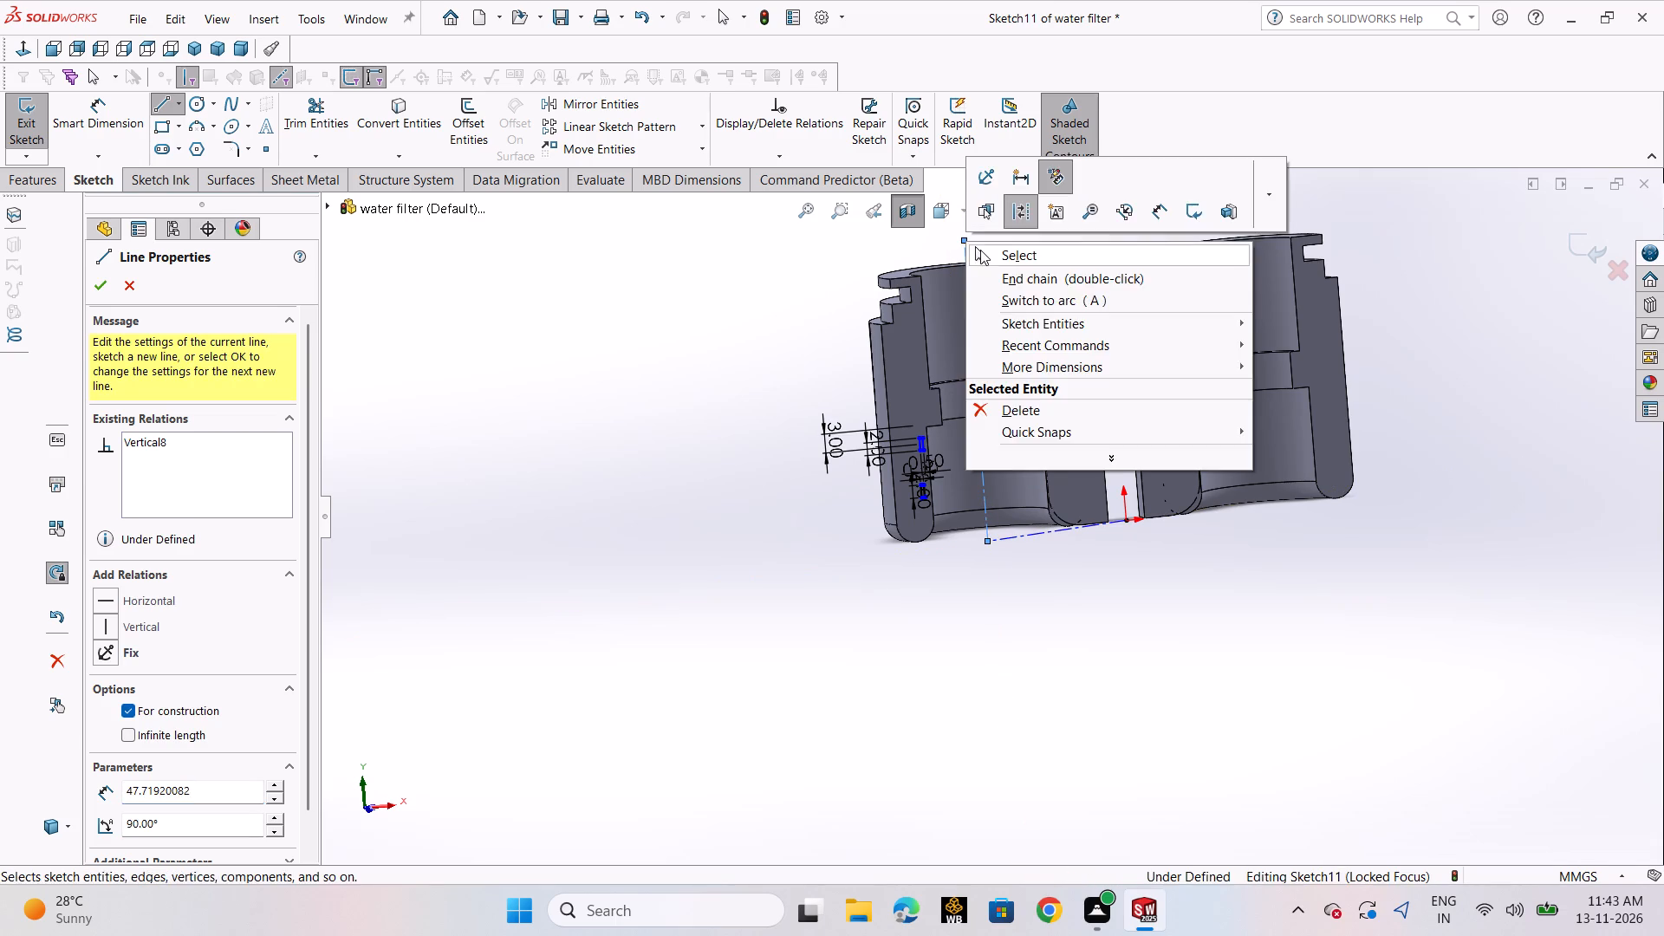
Dimension the lower rectangle's inner side to the vertical centerline at 10 mm.
scroll(1019, 510, "down", 5)
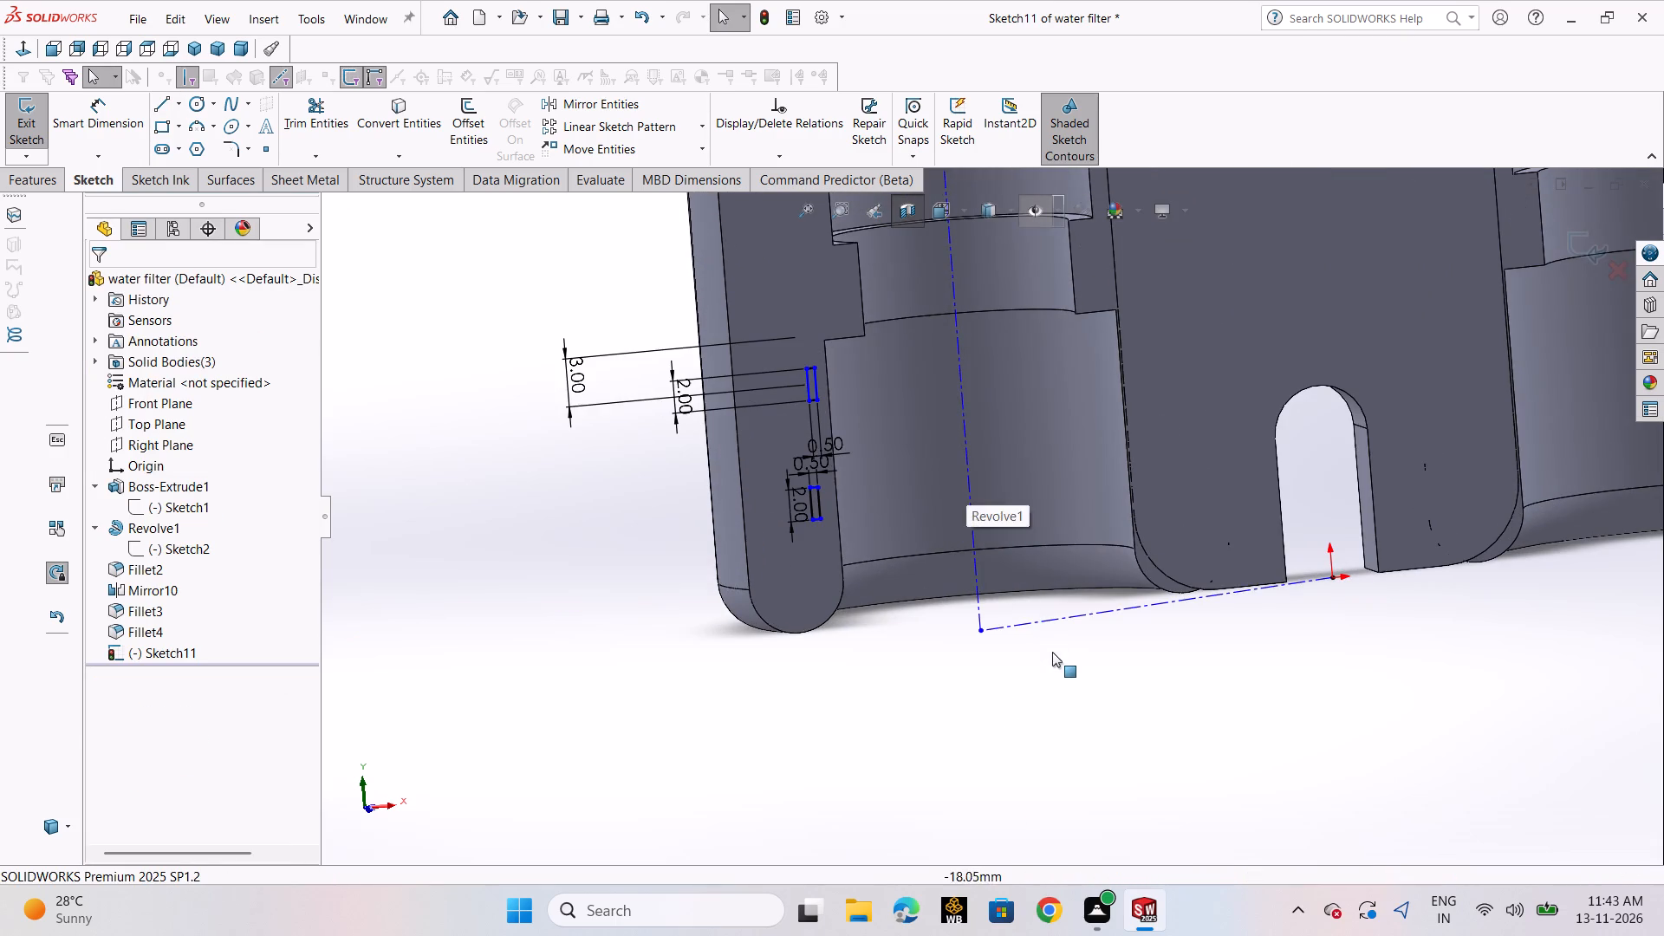
middle_click_drag(1041, 652, 1001, 649)
scroll(868, 504, "down", 5)
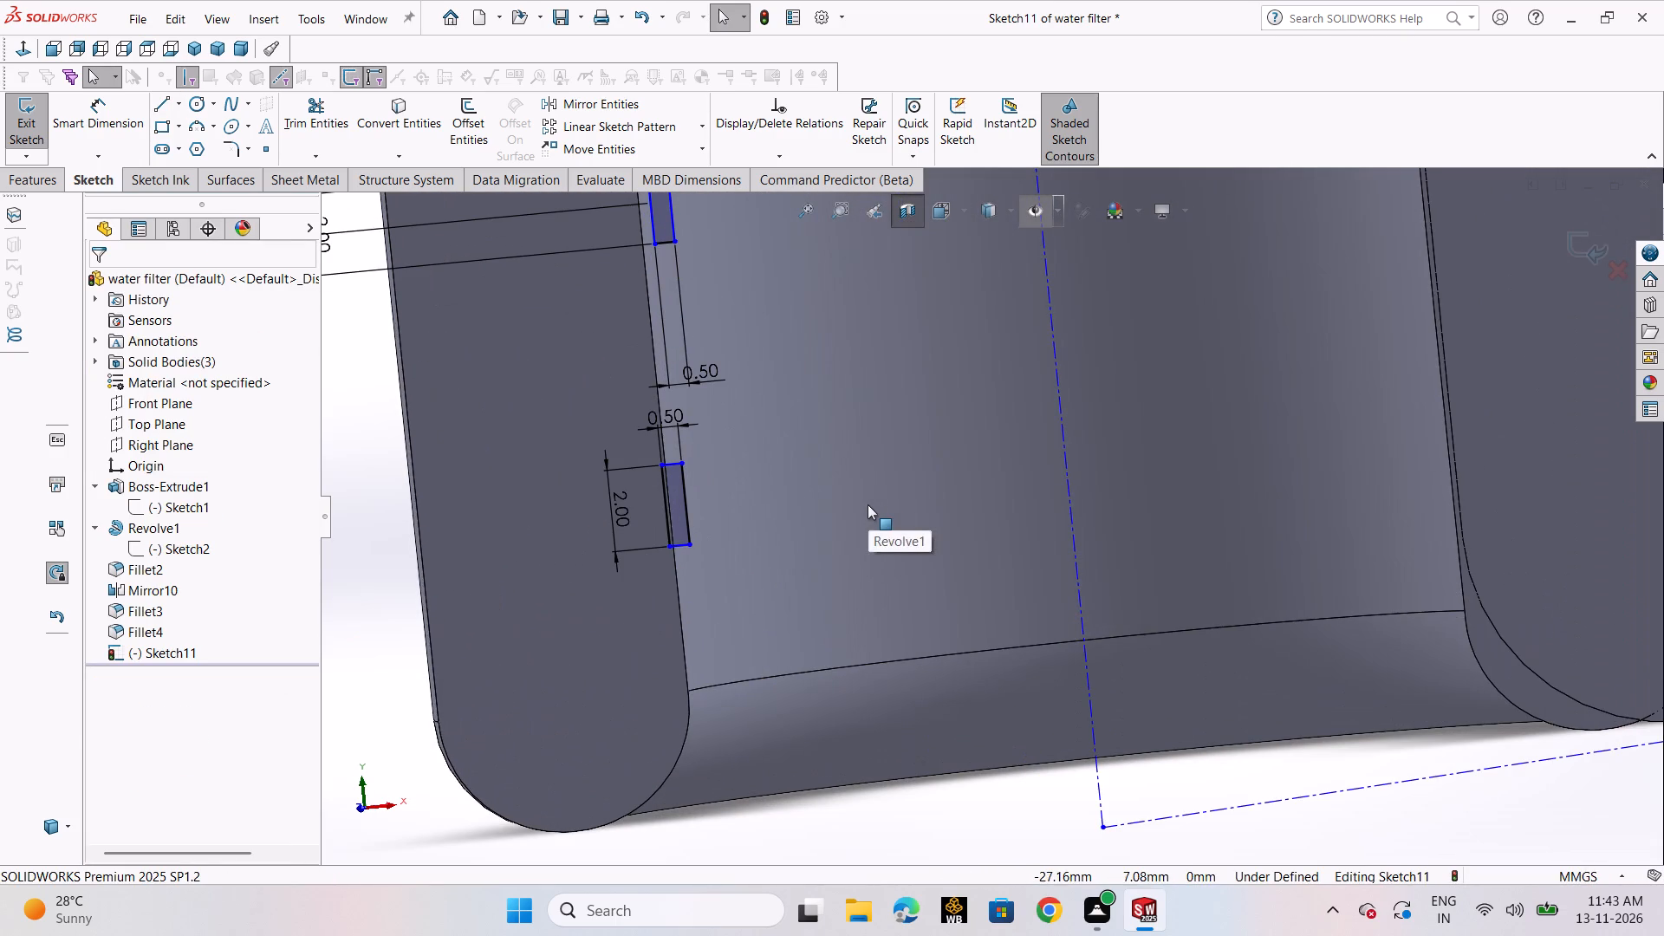
left_click(104, 102)
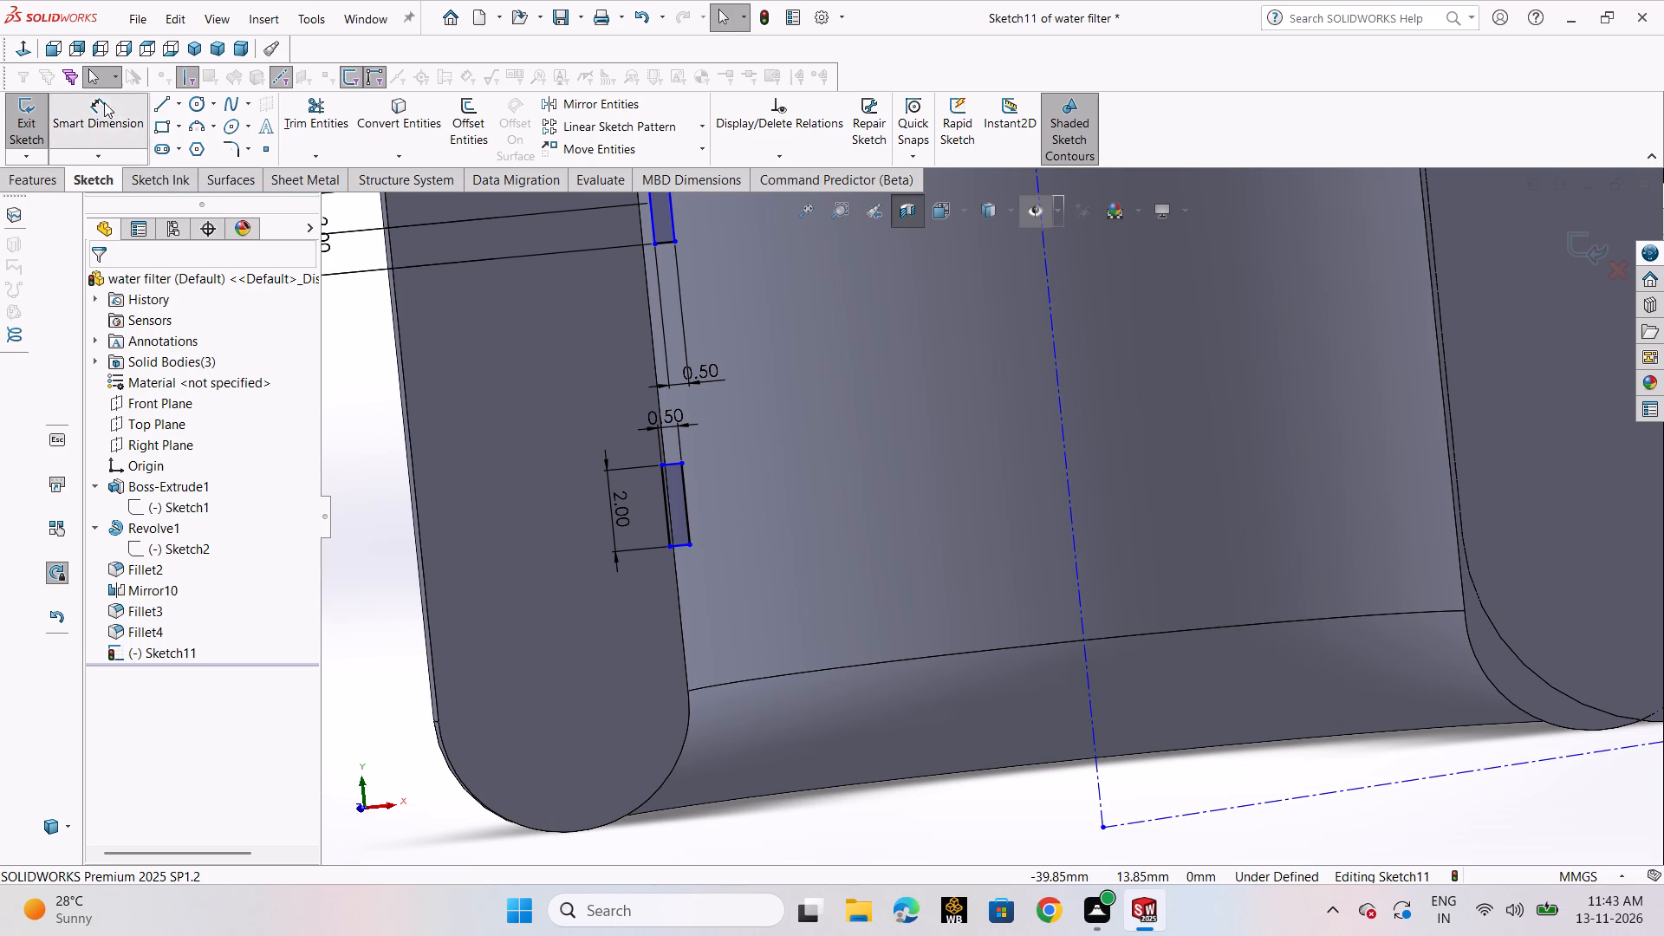
left_click(692, 526)
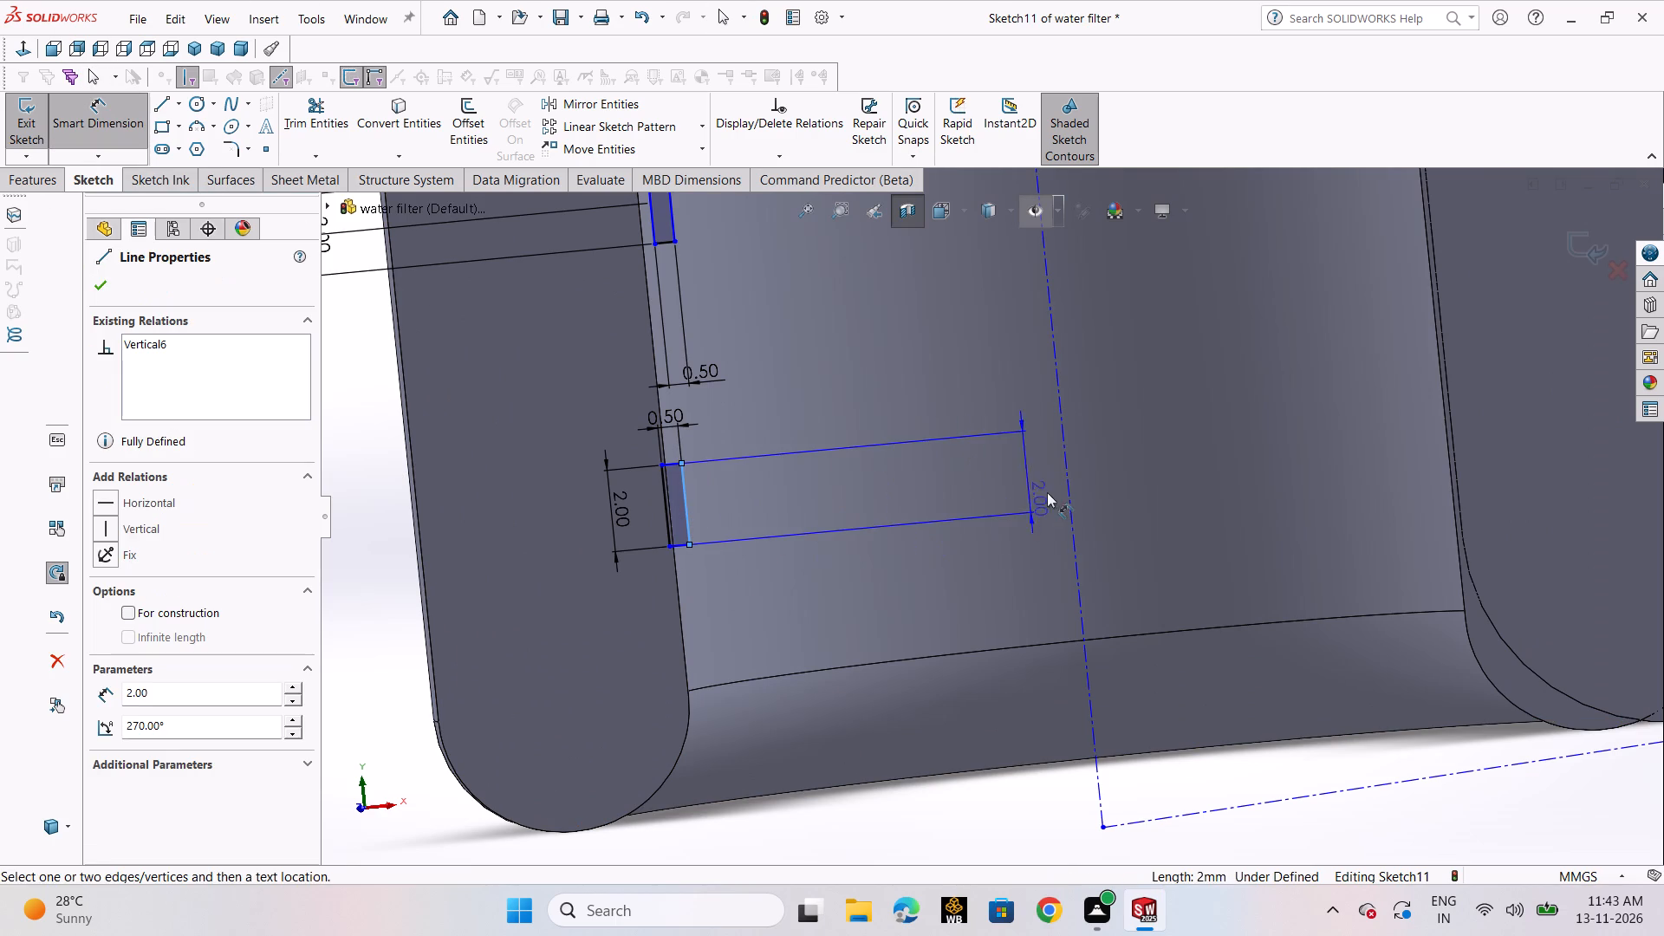
left_click(1066, 472)
left_click(932, 828)
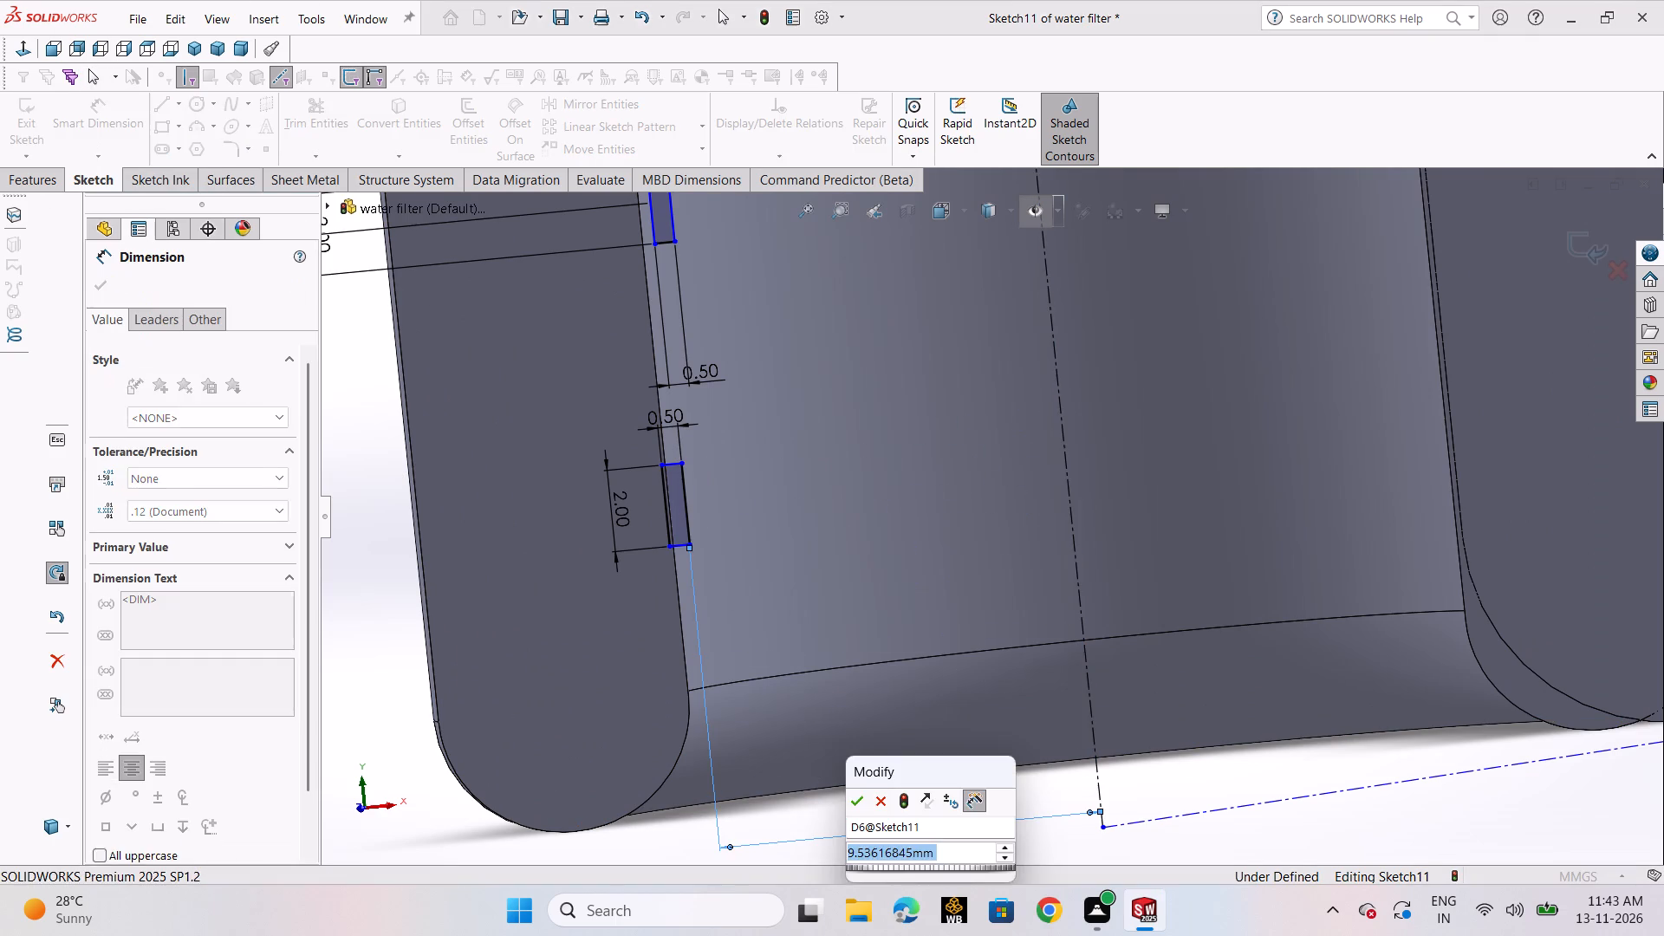
type("10")
key("Return")
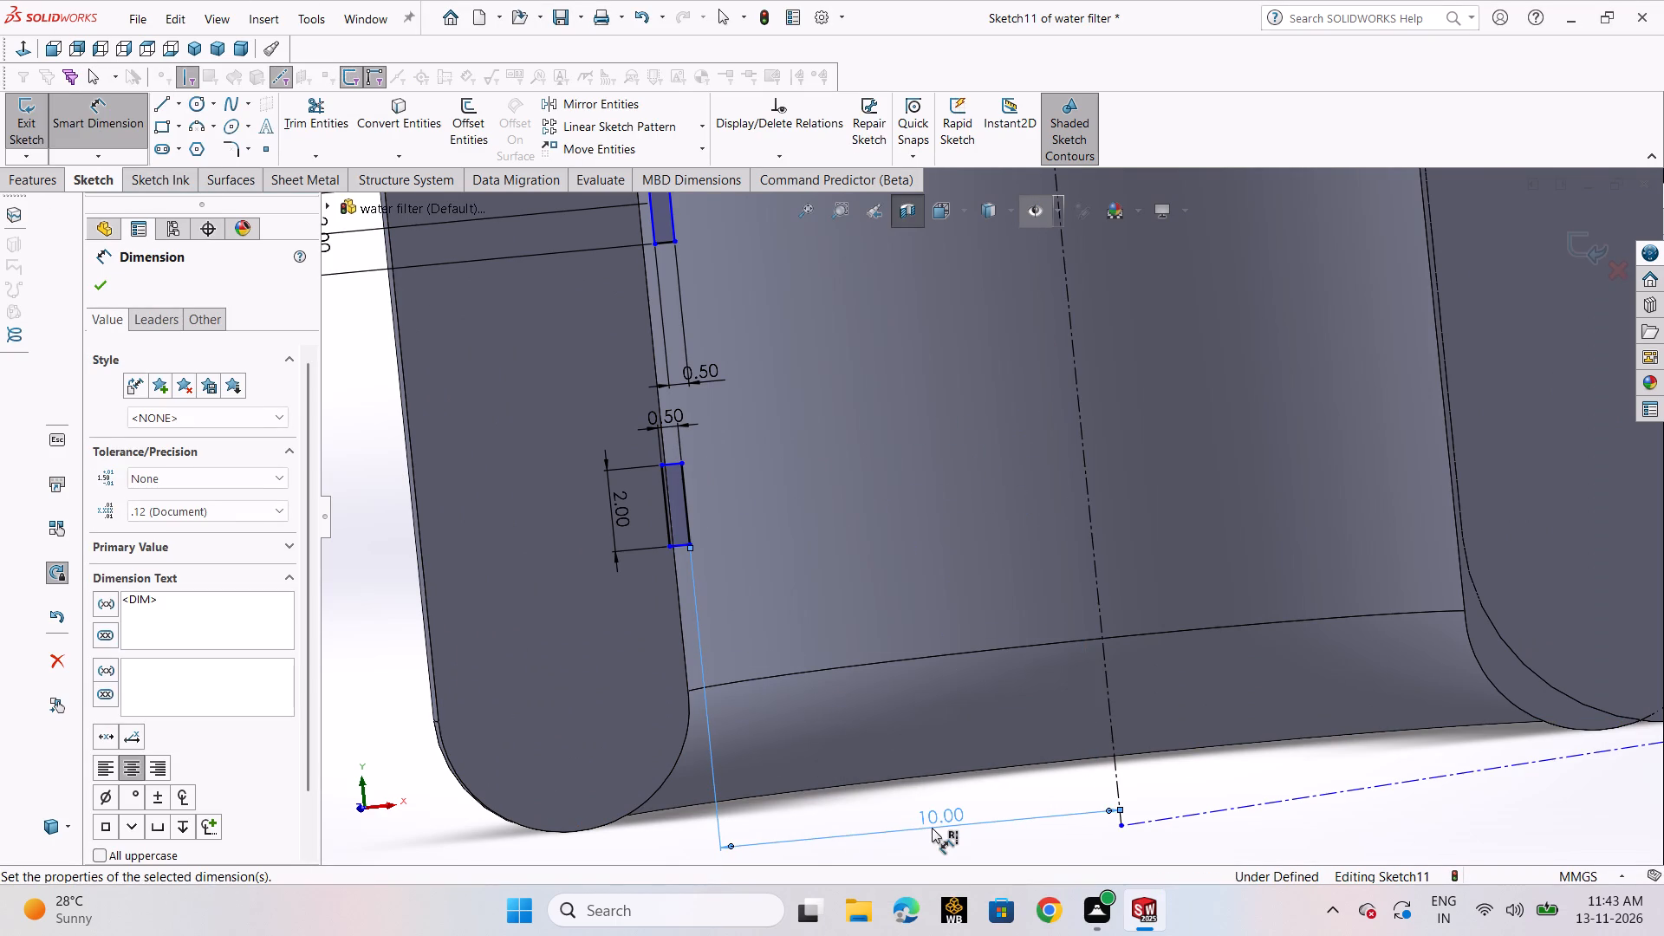
Dimension the upper rectangle's inner side to the vertical centerline at 10 mm and finish dimensioning.
scroll(881, 679, "up", 2)
middle_click_drag(881, 672, 894, 662)
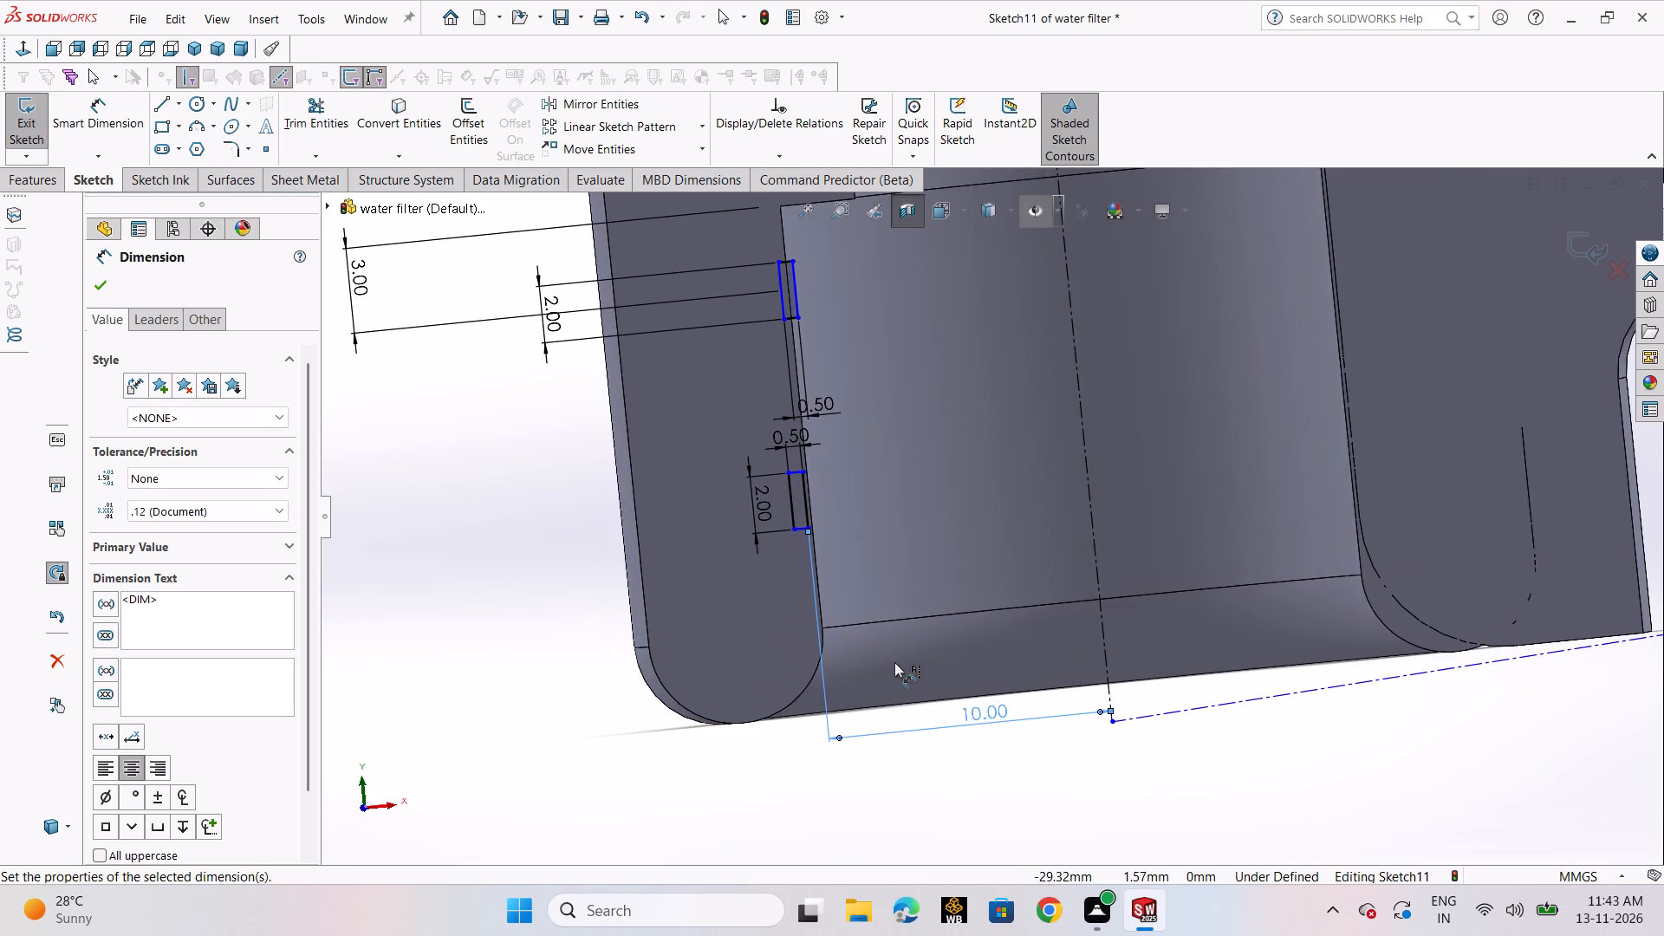
left_click(792, 284)
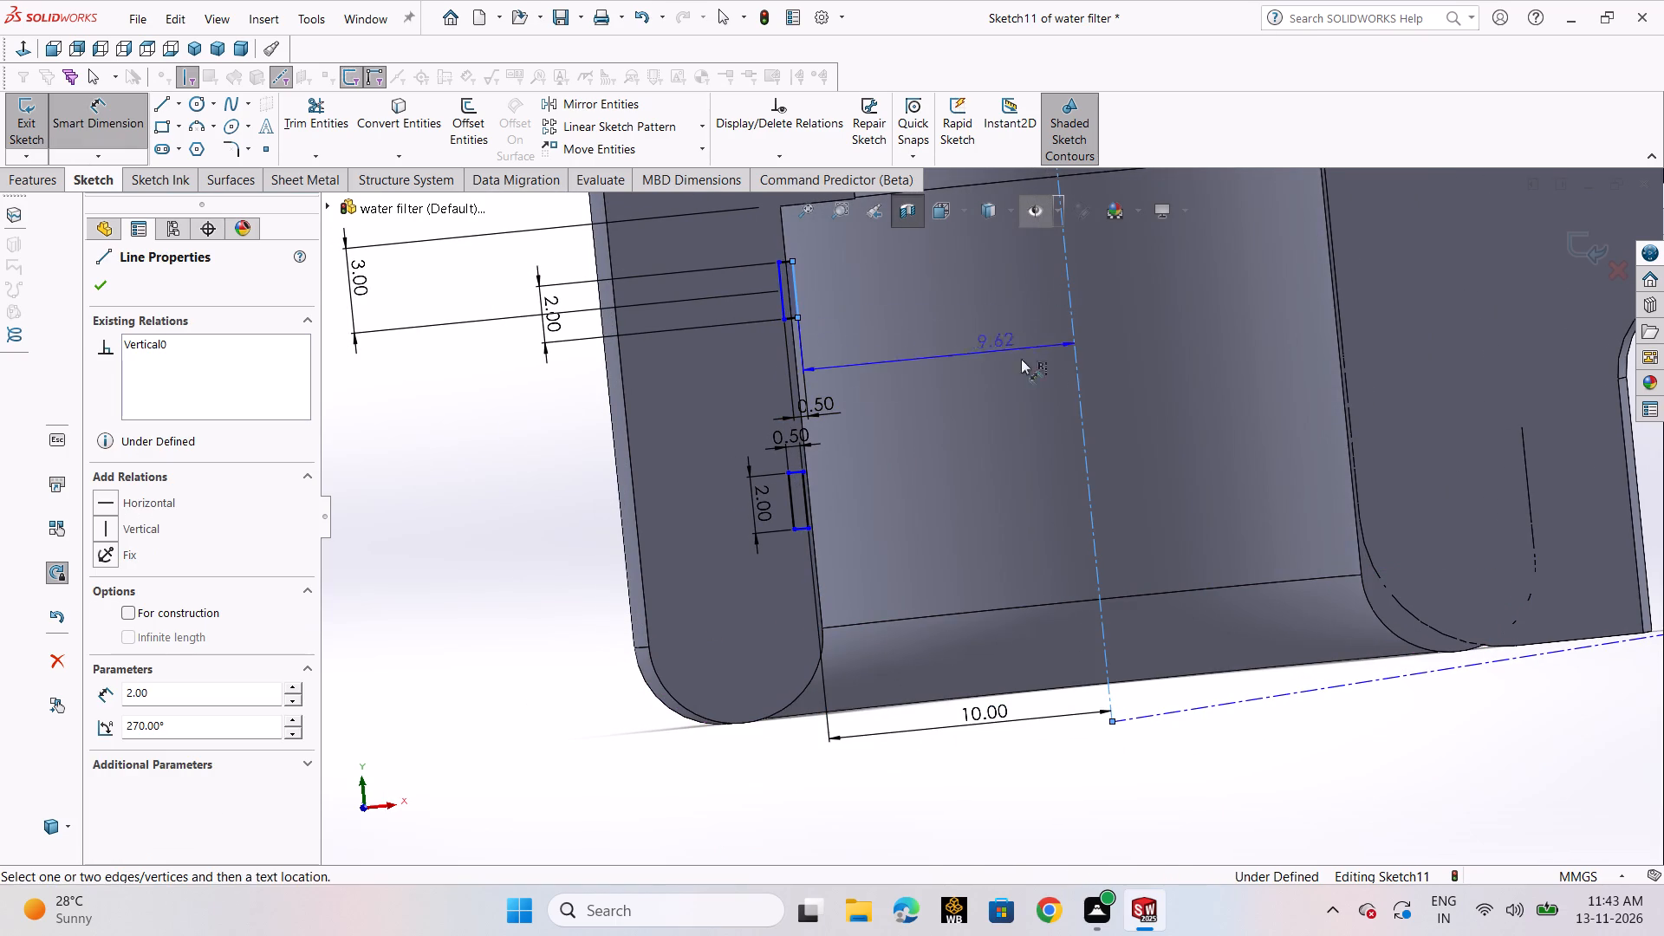
left_click(1009, 800)
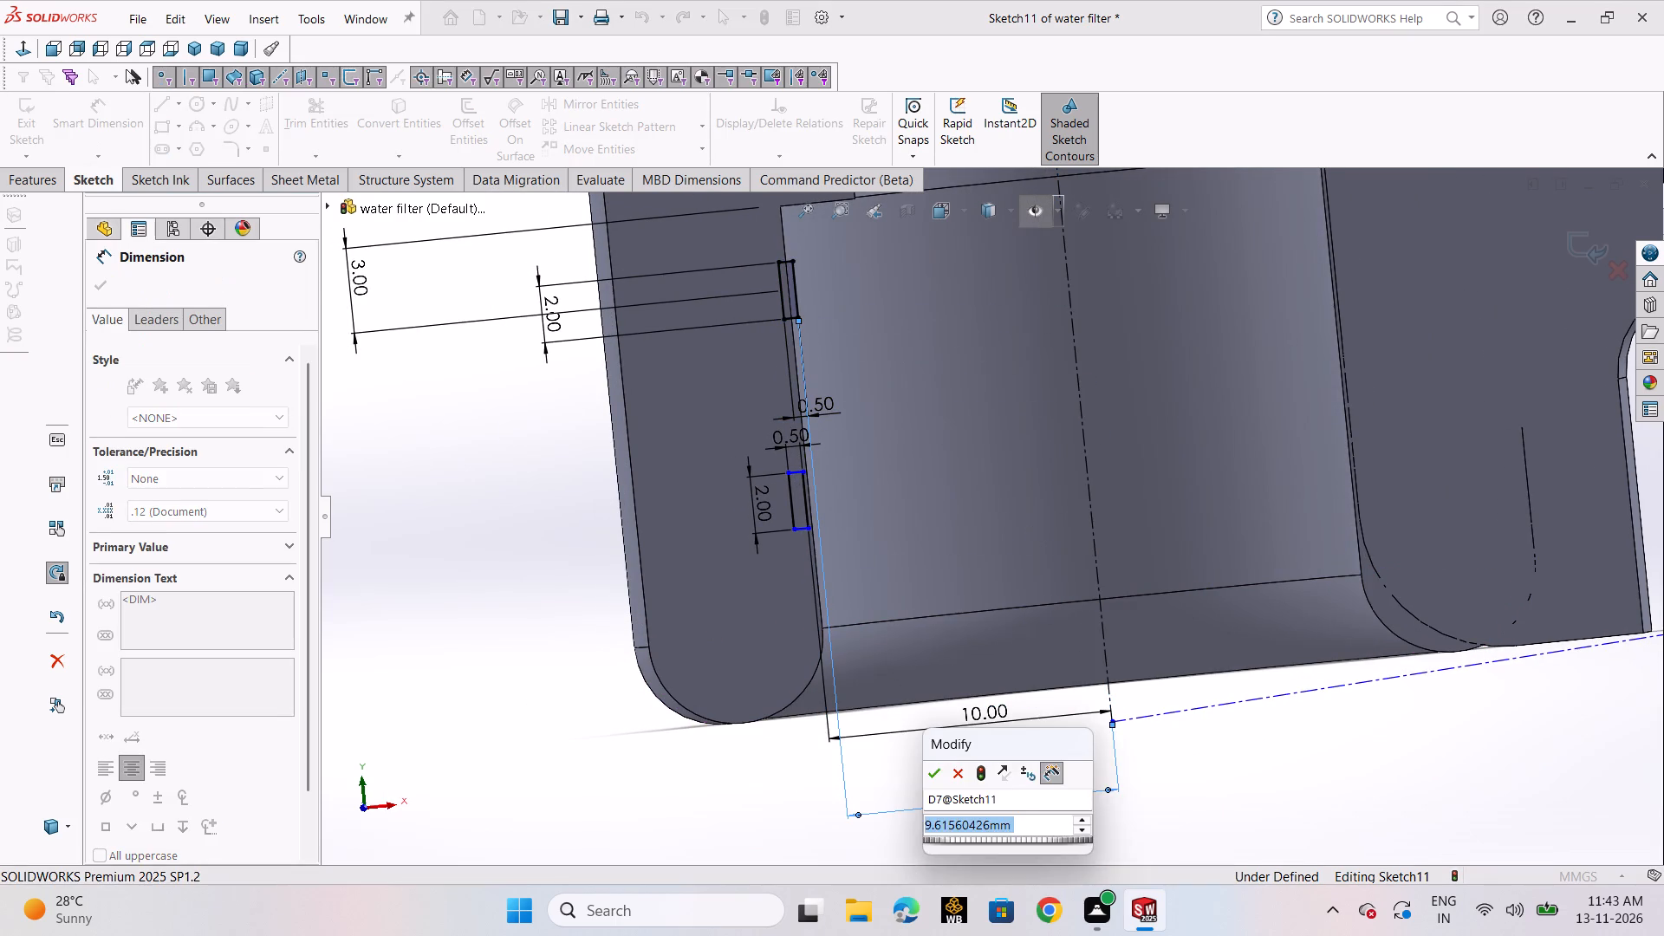
type("10")
key("Return")
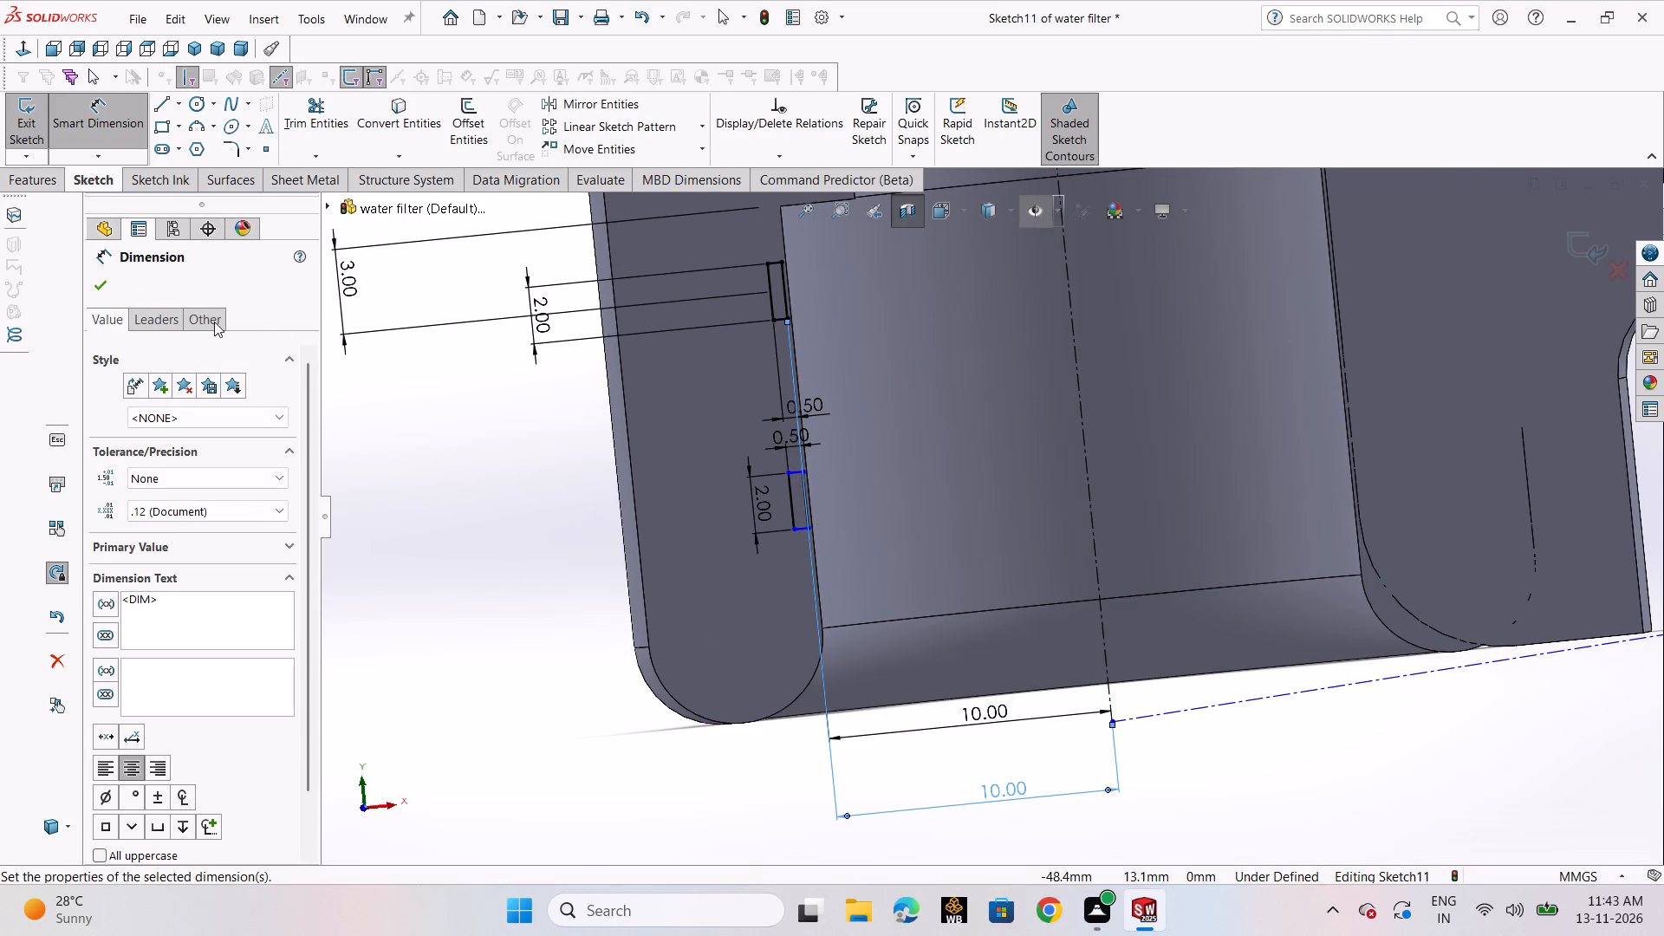
left_click(93, 289)
Examine how the two small rectangles sit against the left bore wall.
scroll(829, 365, "down", 3)
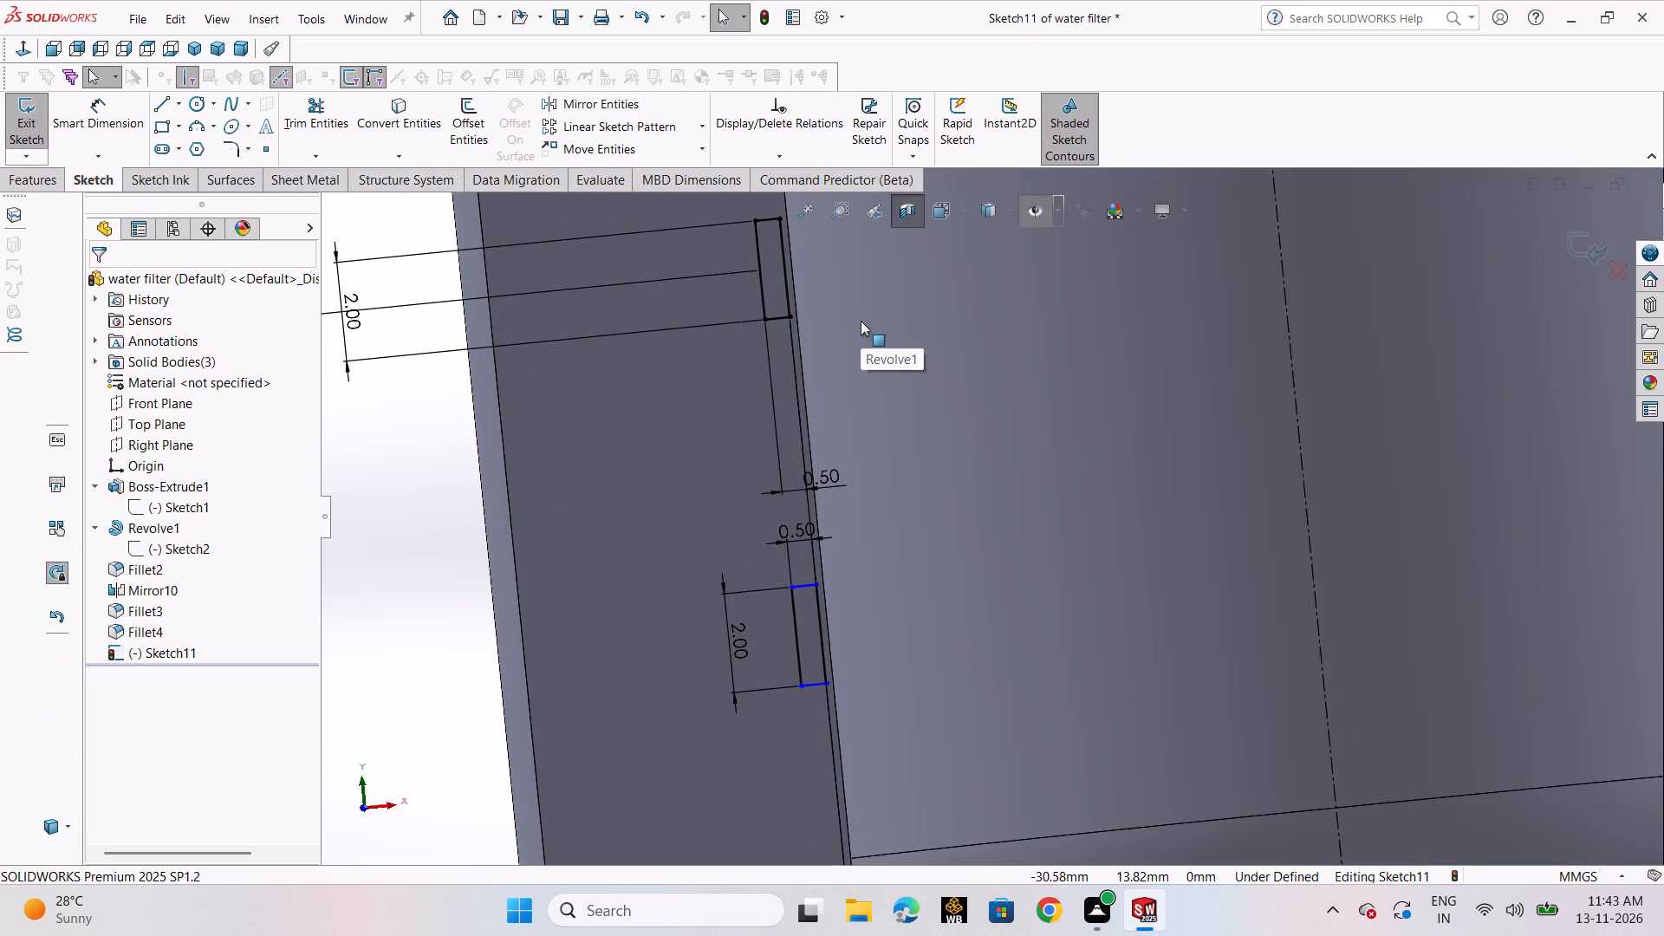
scroll(861, 321, "up", 5)
scroll(880, 407, "down", 2)
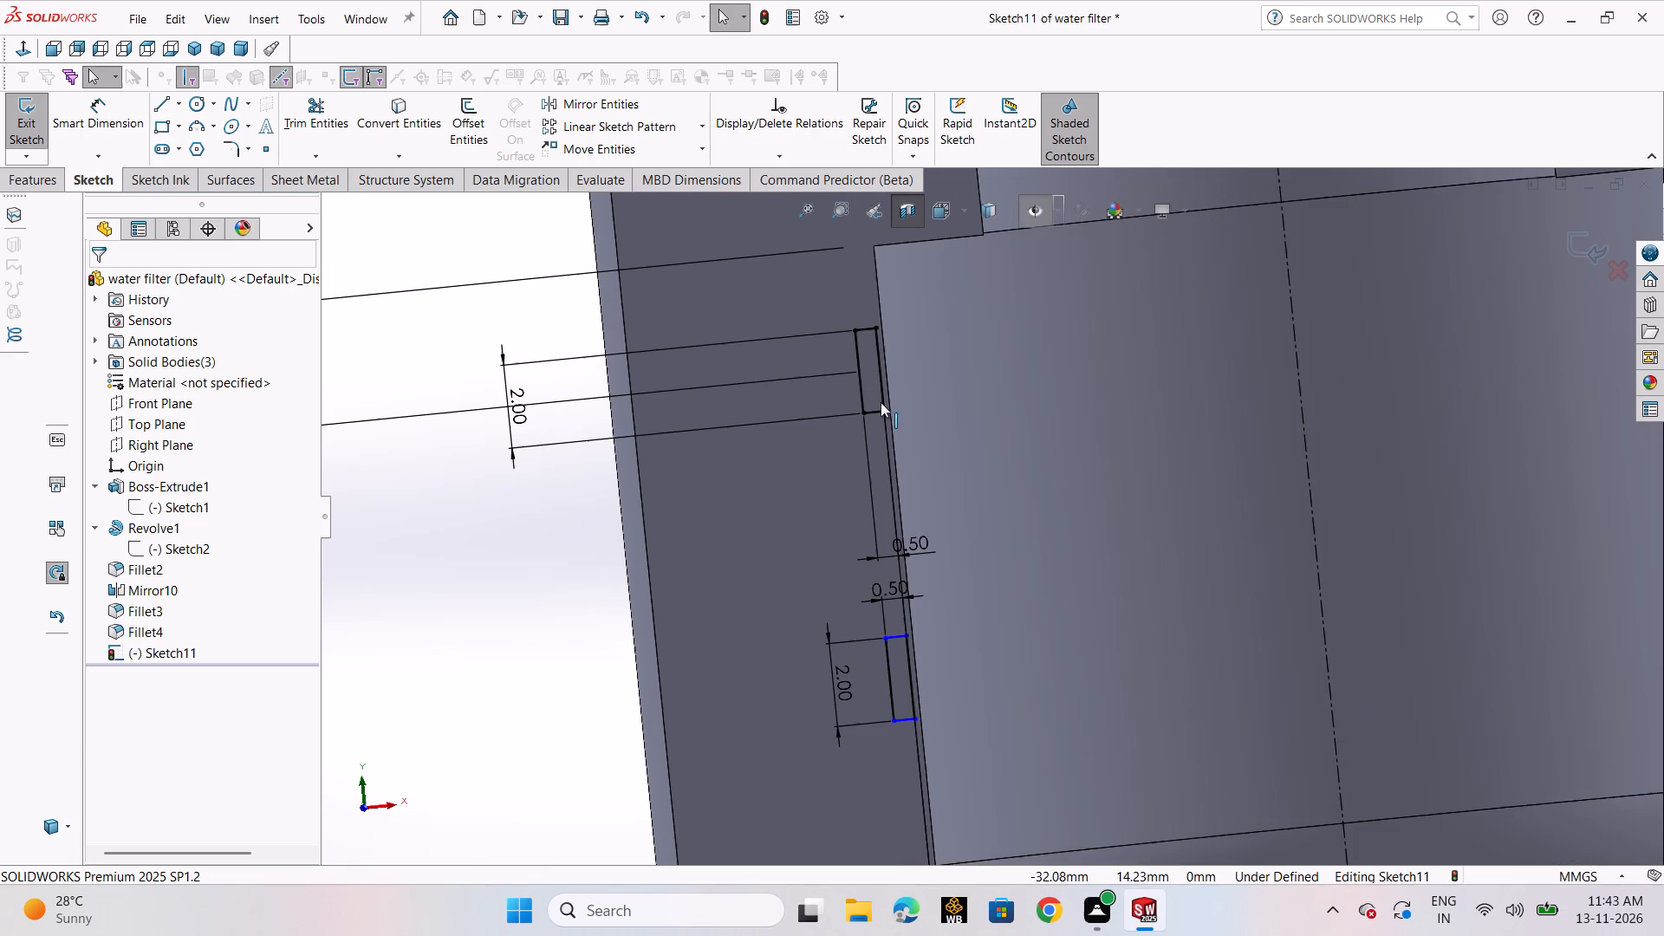
scroll(970, 476, "up", 4)
scroll(1037, 451, "up", 4)
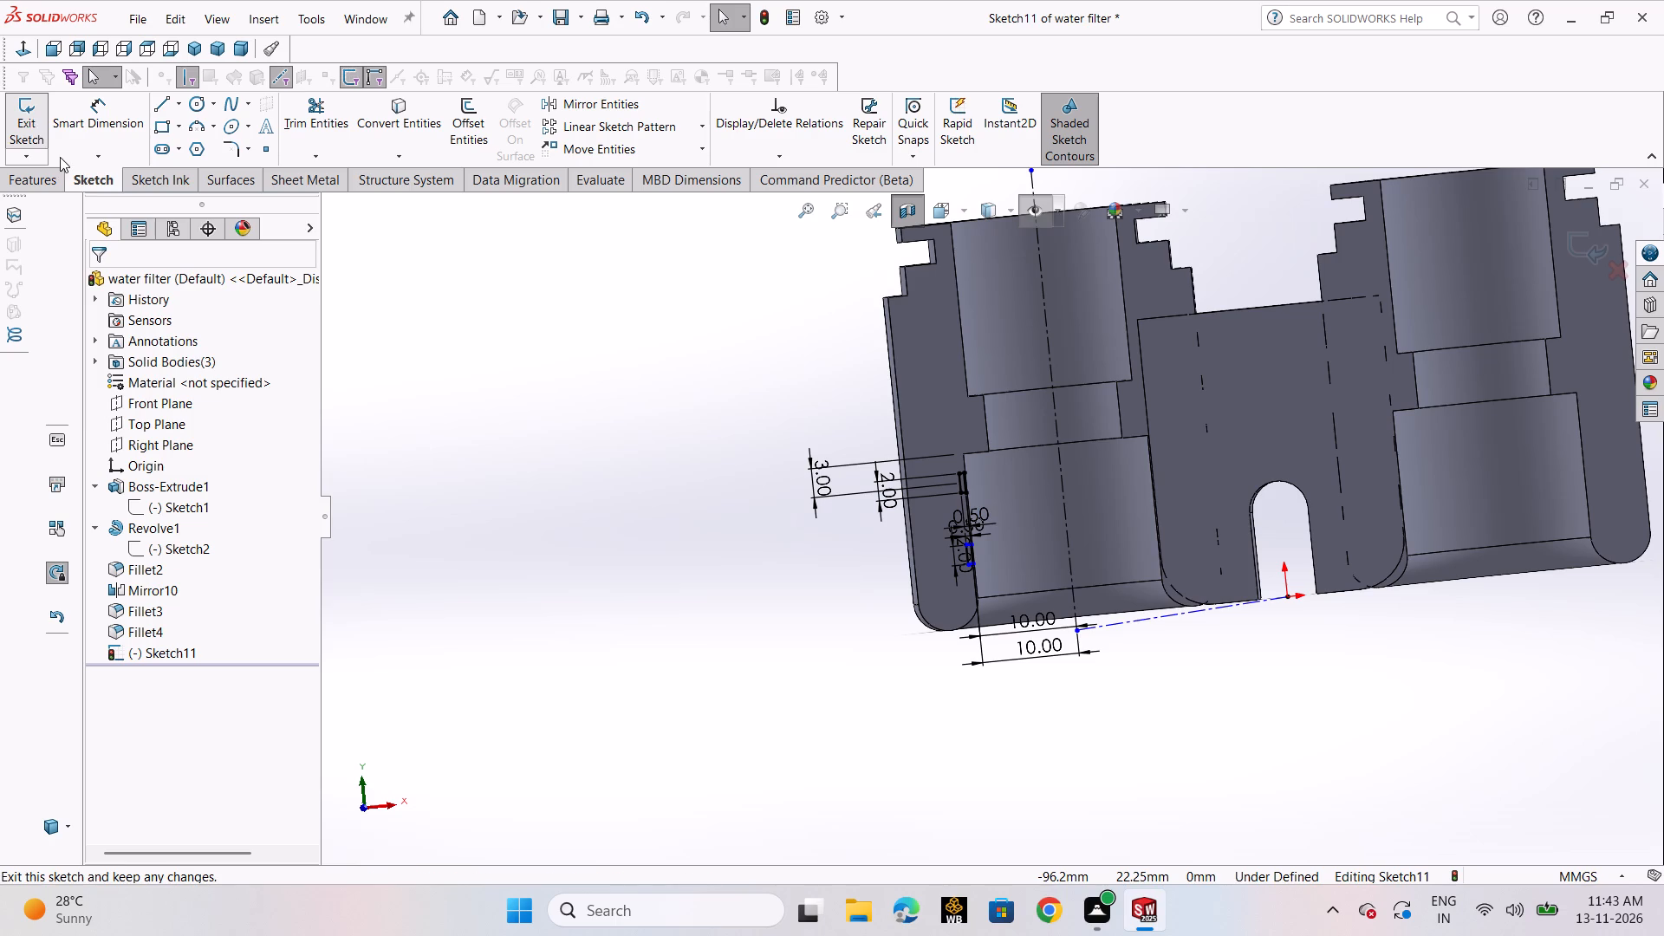
Revolve both rectangles as a boss 360 degrees about the vertical centerline, with the result merged.
left_click(43, 185)
left_click(106, 117)
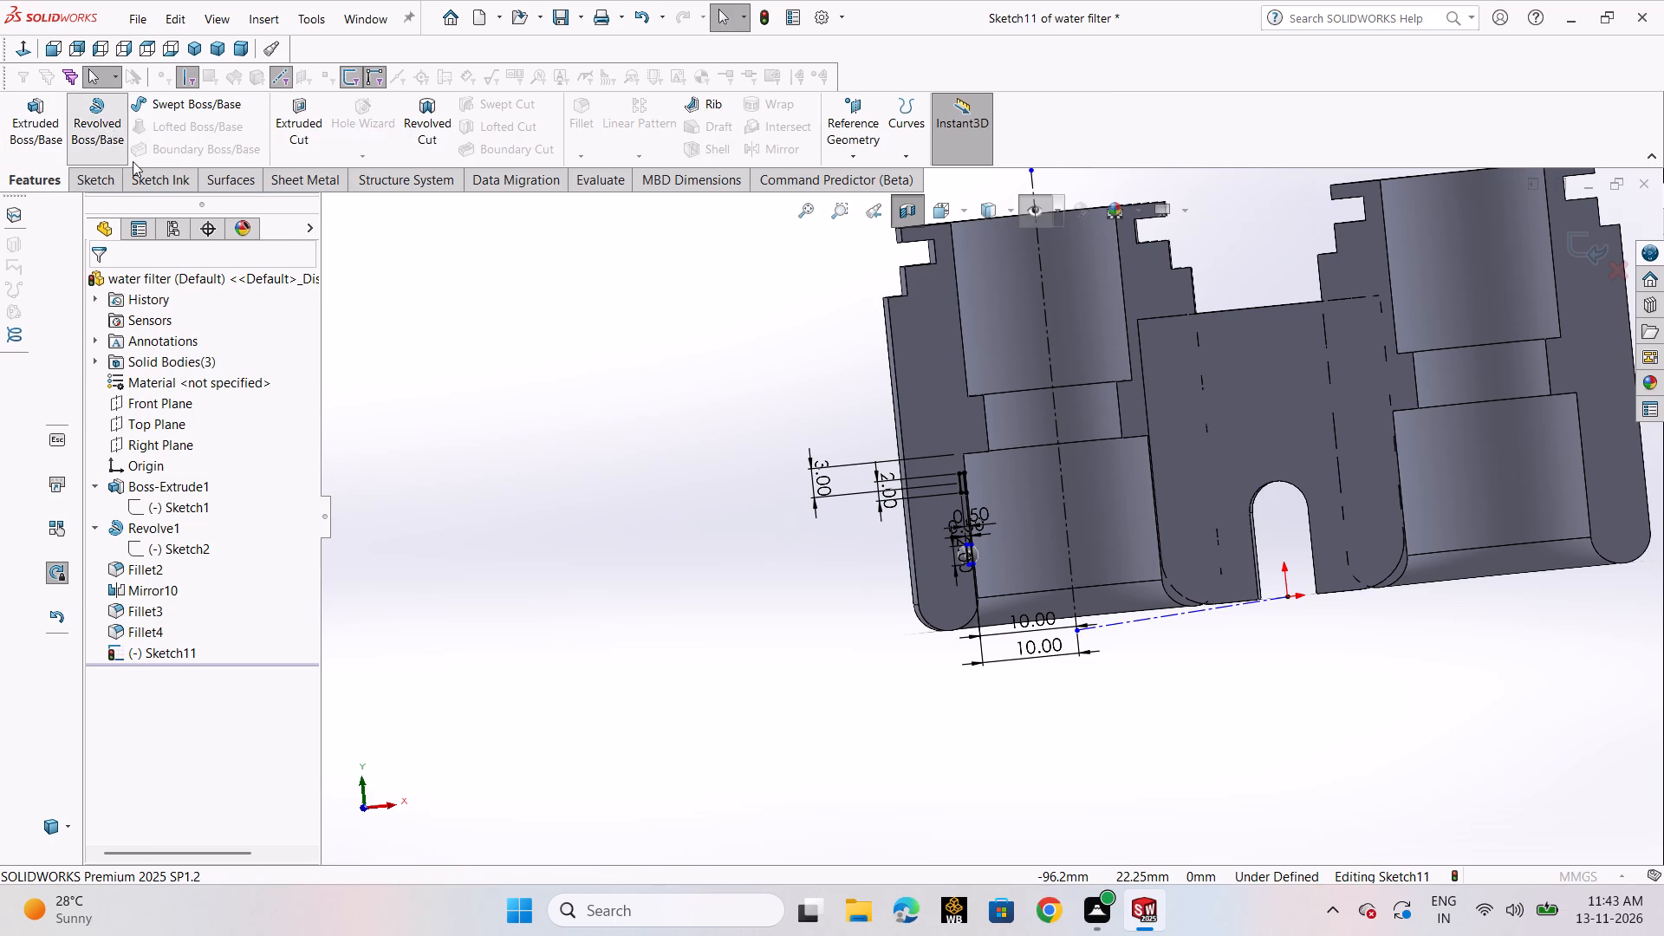
left_click(1061, 490)
middle_click_drag(1135, 613, 1160, 643)
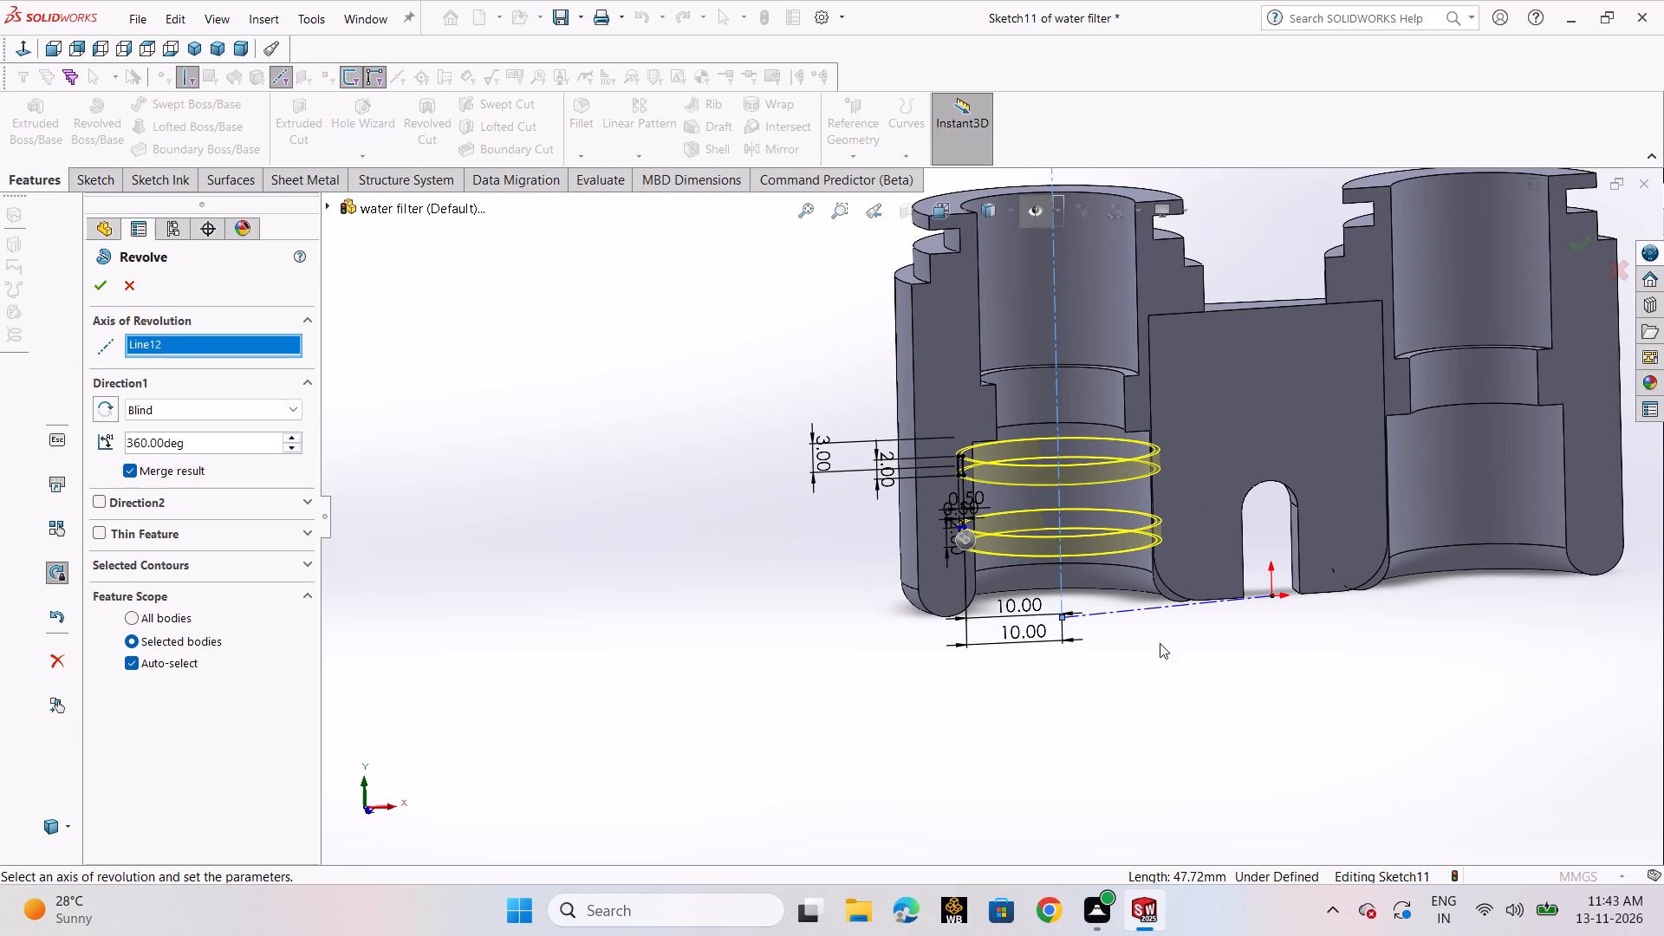
scroll(1096, 539, "down", 4)
middle_click_drag(1145, 525, 1124, 506)
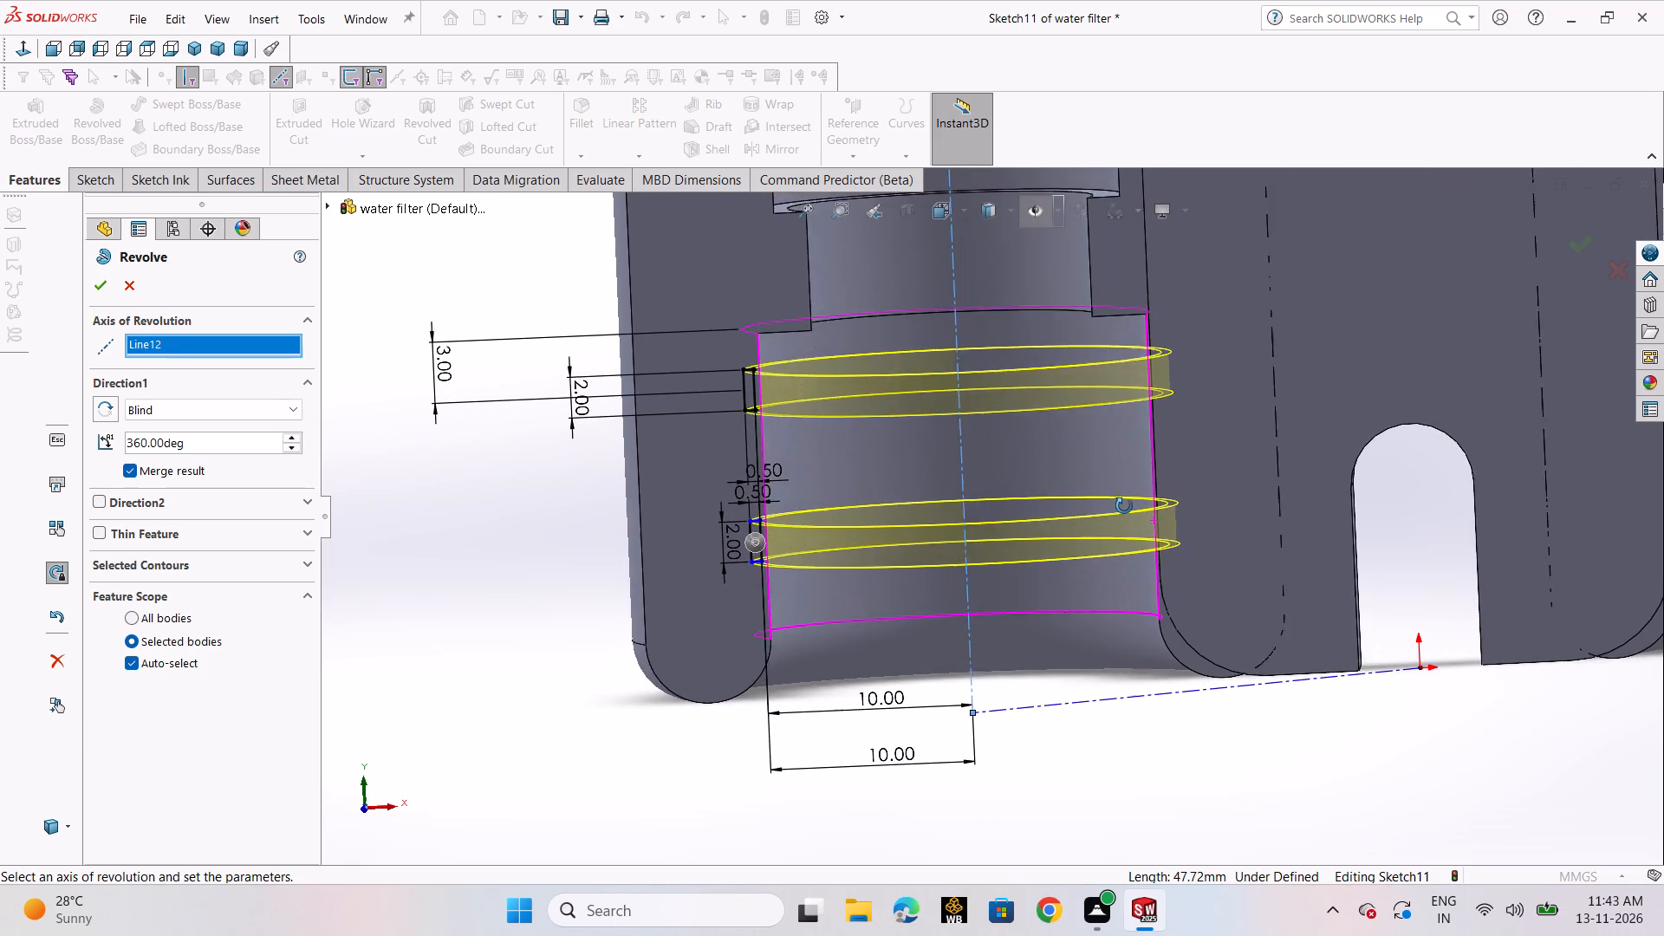
middle_click_drag(1124, 506, 1128, 504)
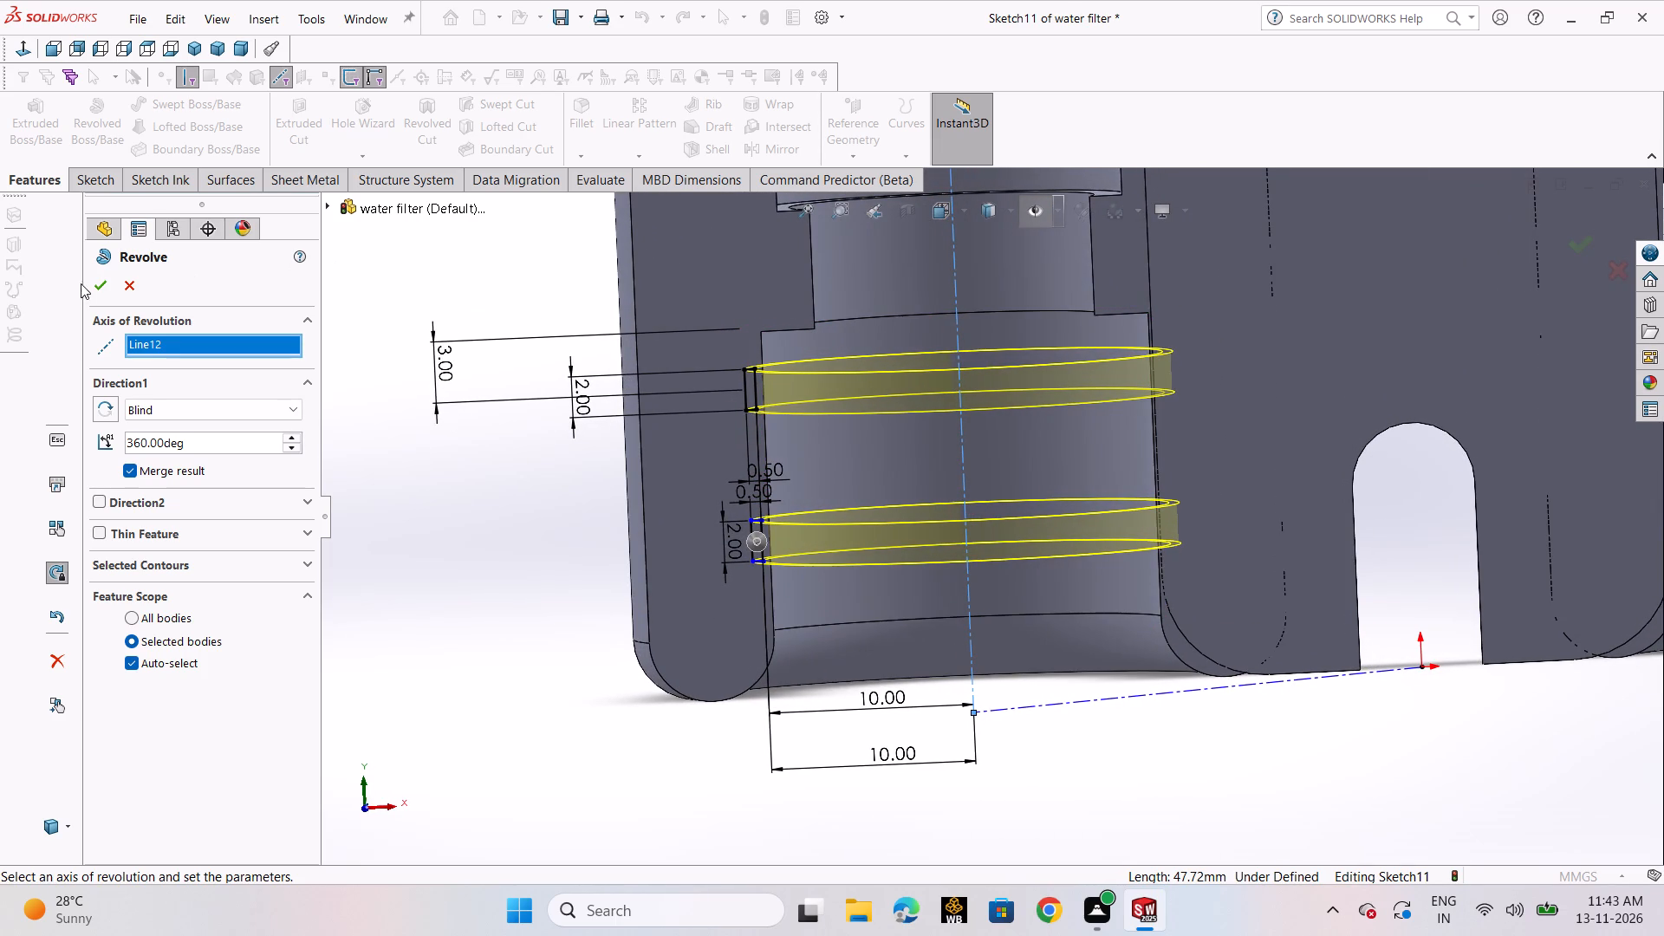
left_click(94, 284)
left_click(465, 432)
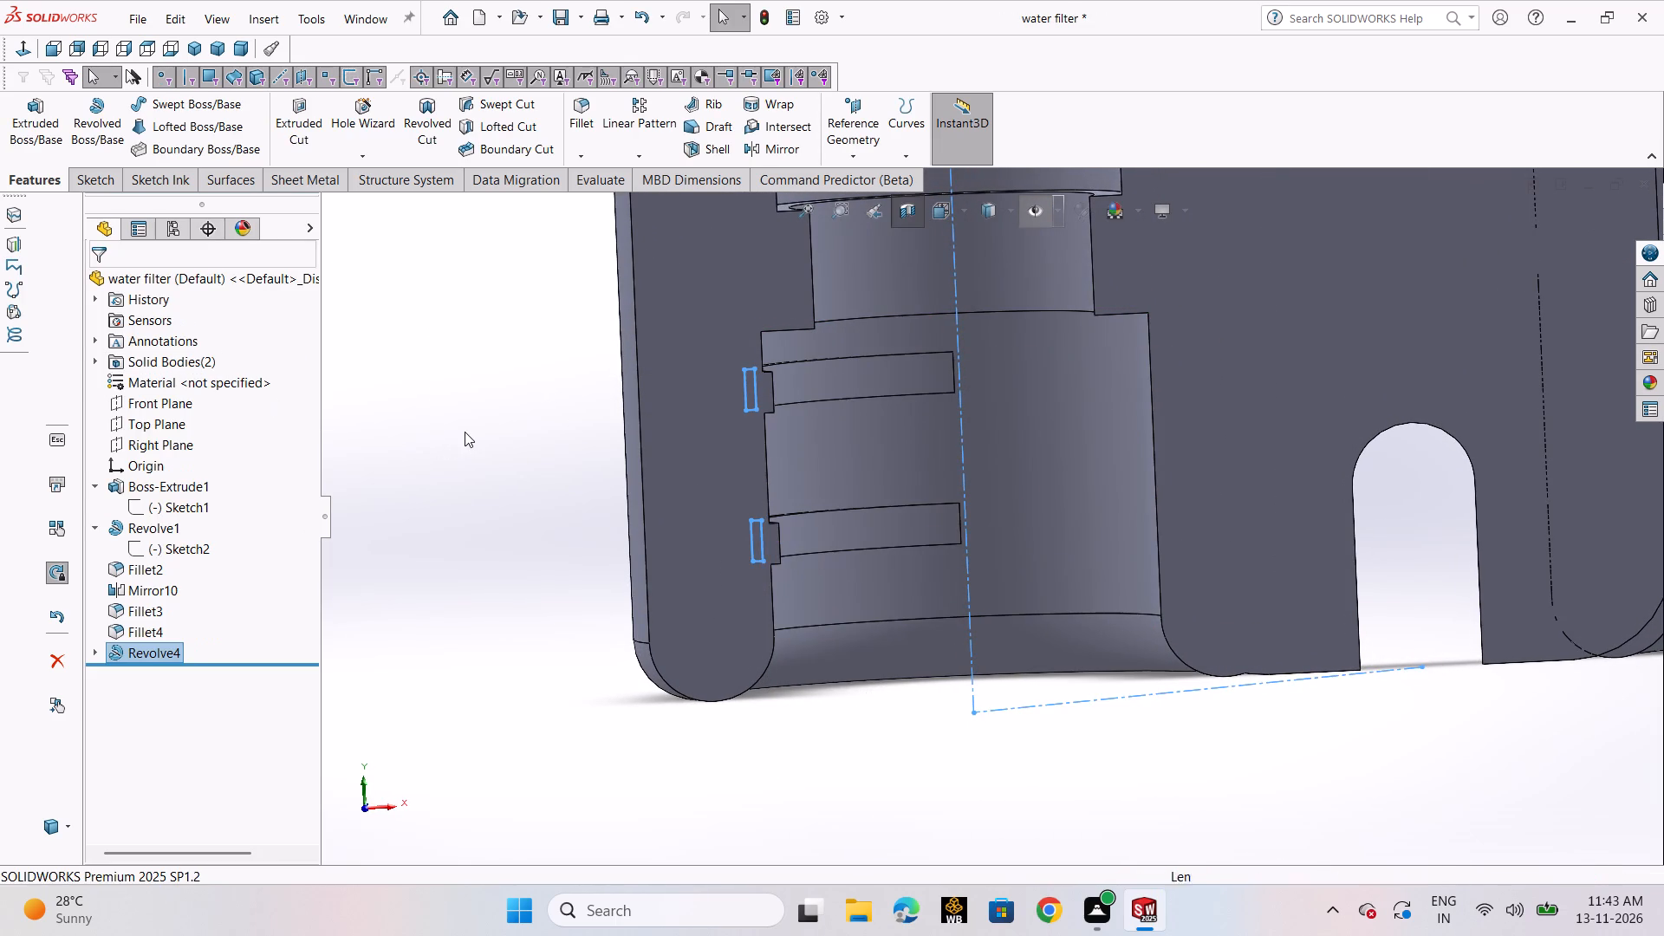
Inspect the two revolved bands inside the left bore of the sectioned body from several angles.
scroll(692, 521, "up", 2)
middle_click_drag(880, 508, 823, 573)
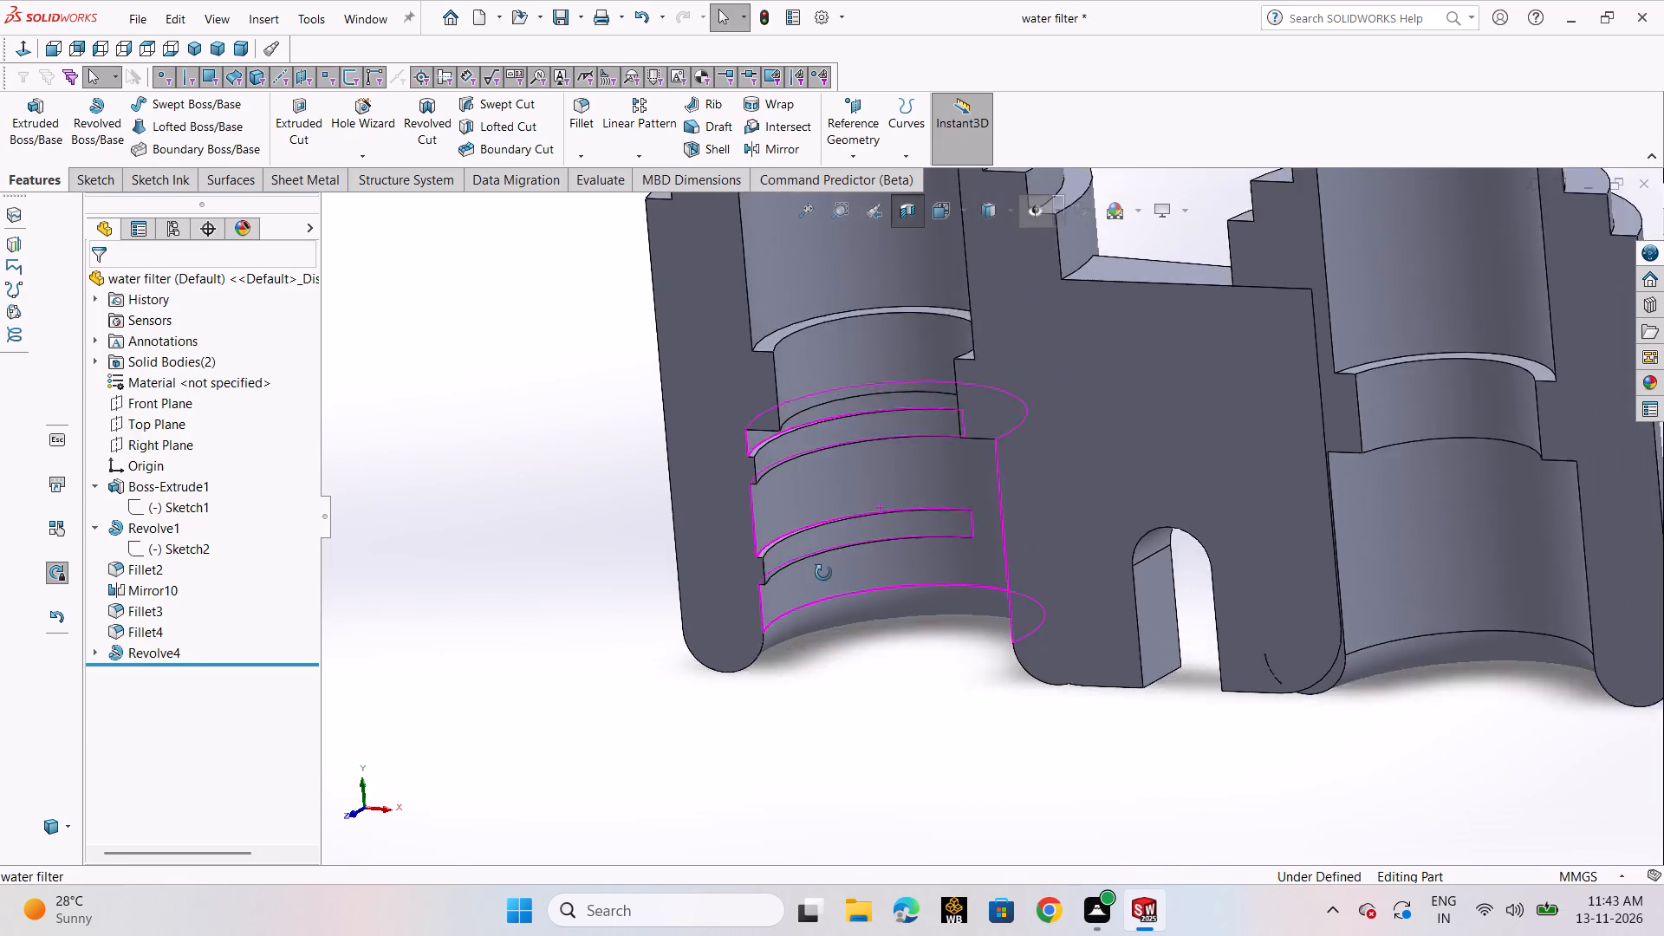
middle_click_drag(823, 573, 864, 573)
scroll(980, 551, "up", 3)
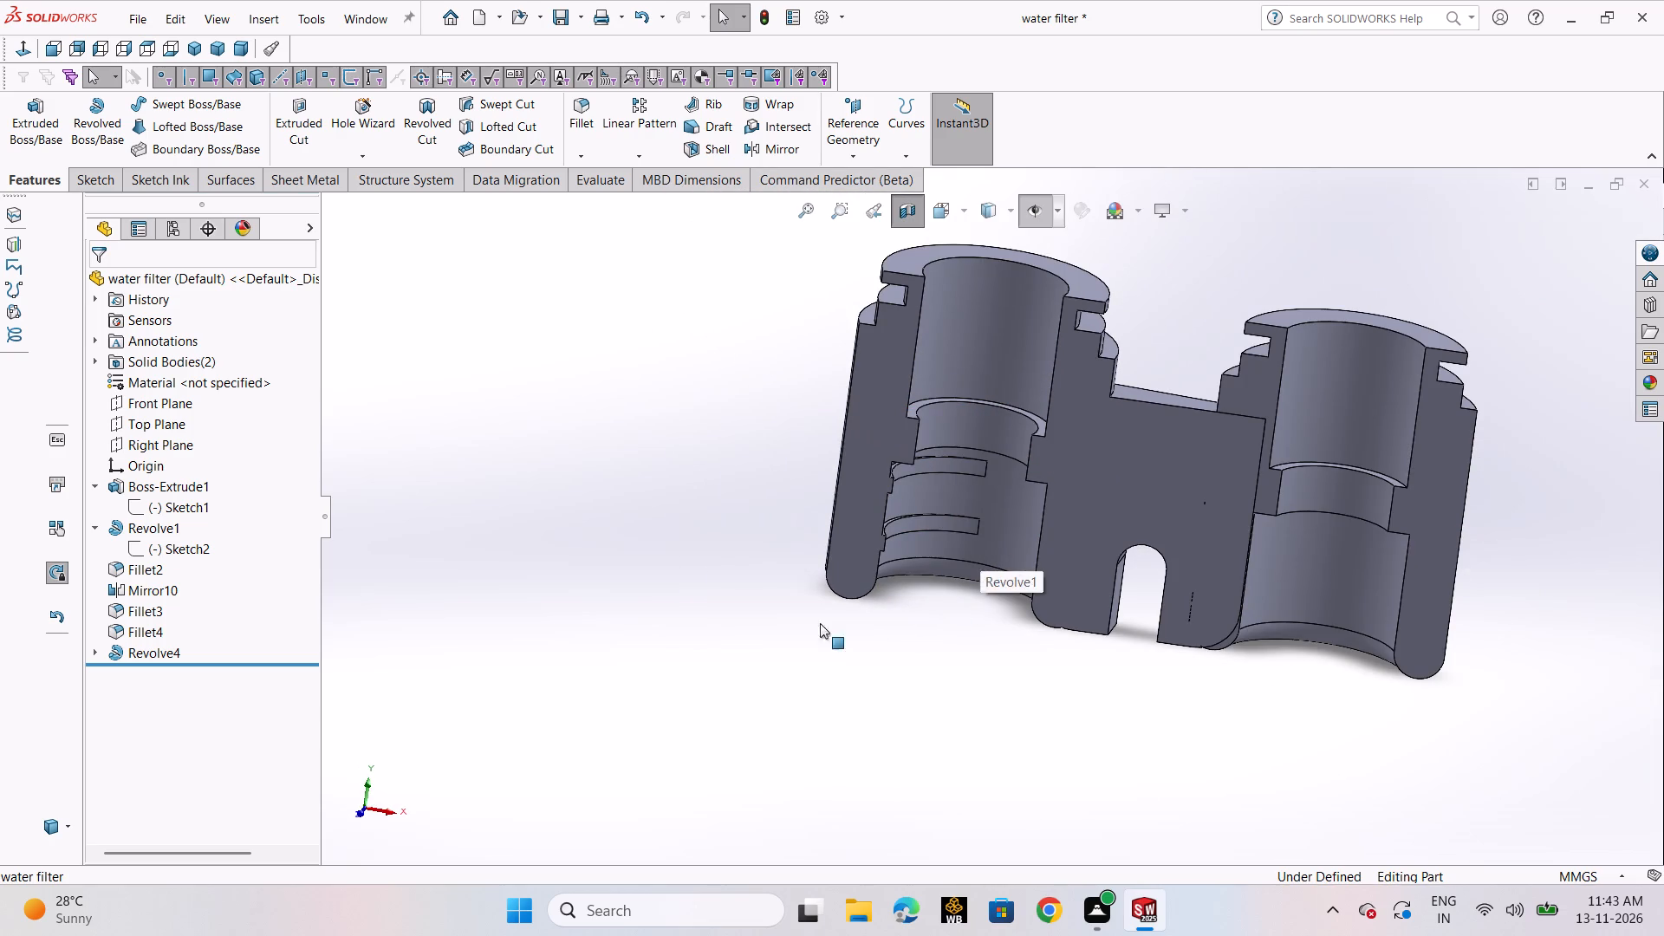
left_click(726, 625)
middle_click_drag(933, 590, 991, 573)
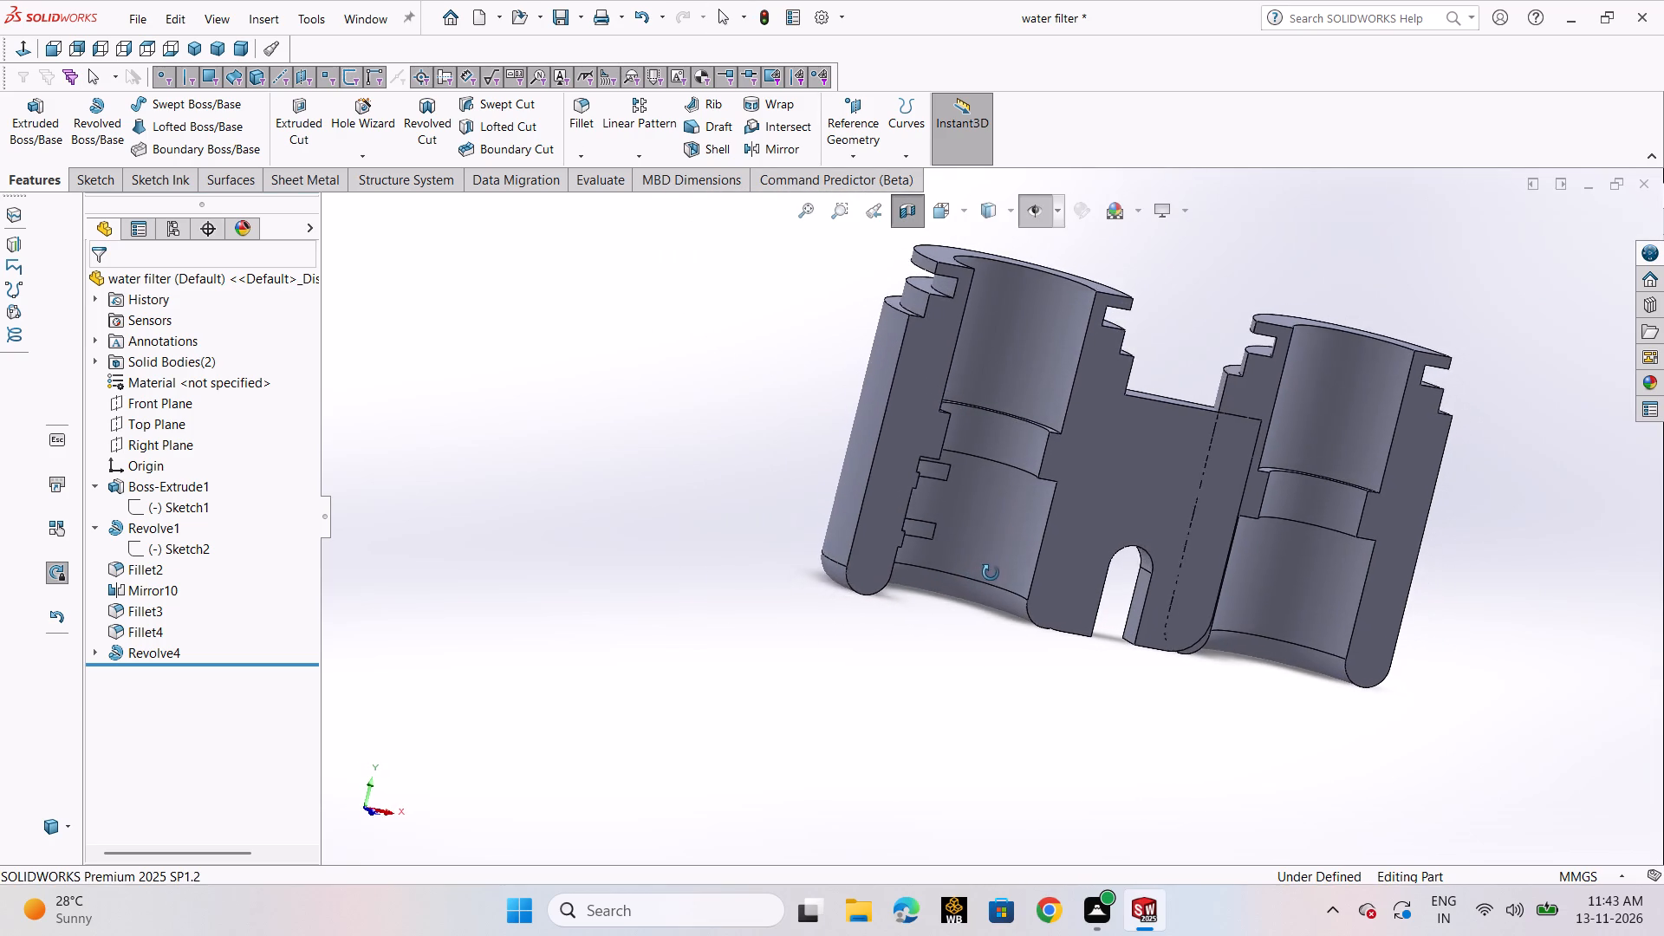
middle_click_drag(991, 573, 918, 556)
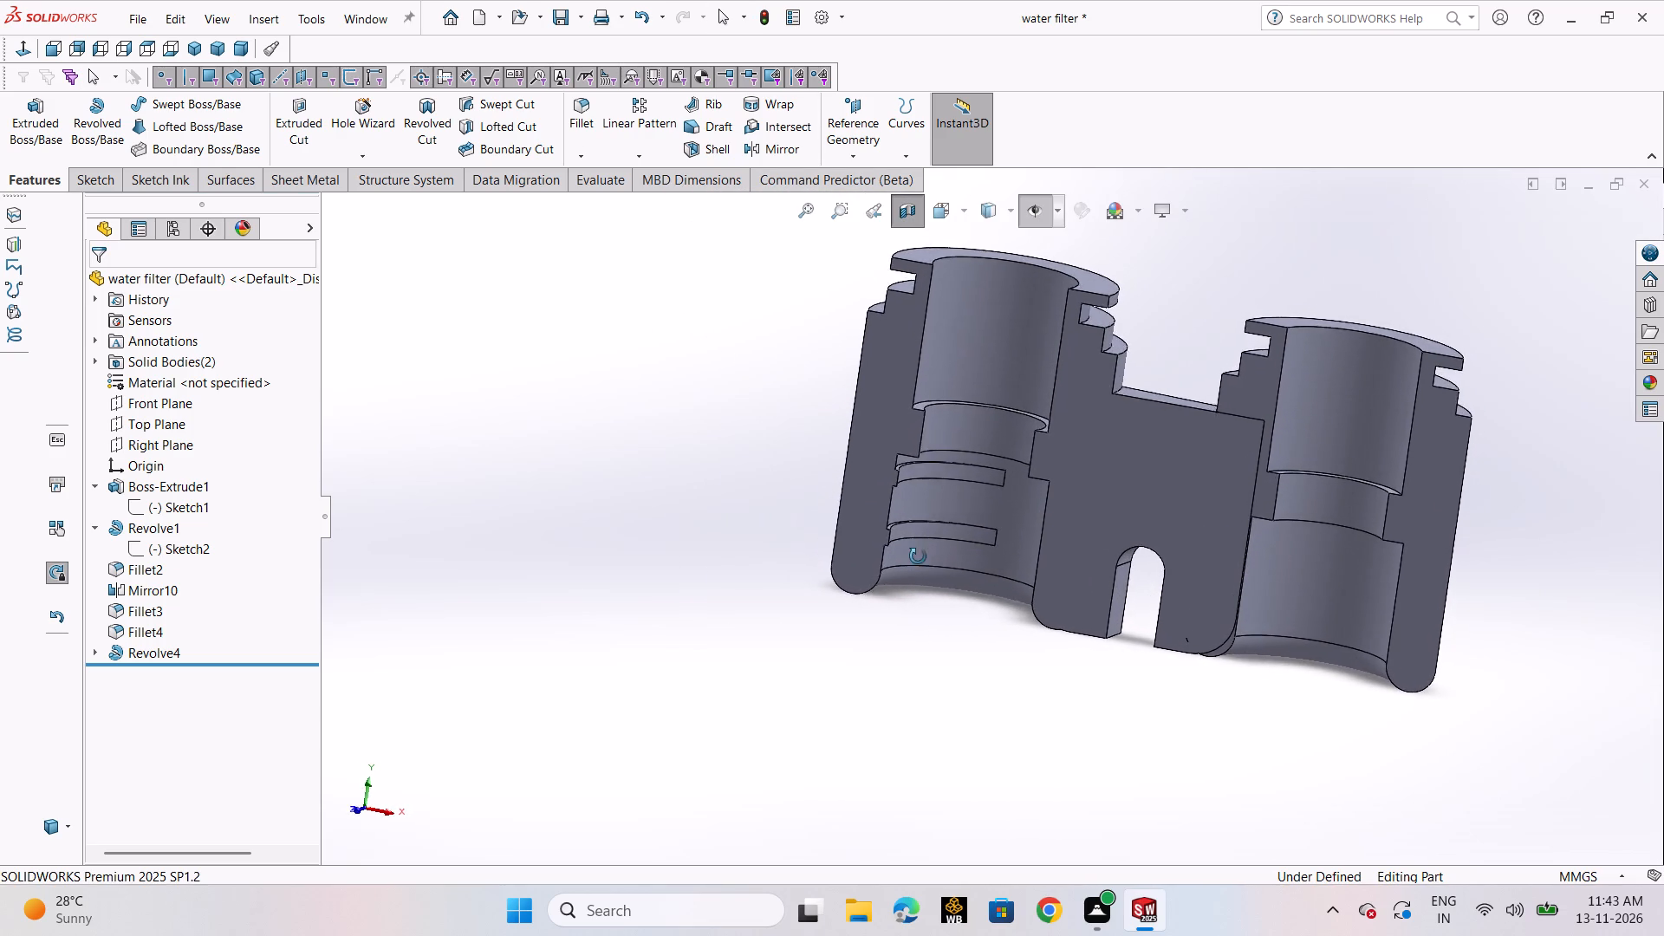
middle_click_drag(918, 556, 934, 507)
scroll(917, 598, "down", 2)
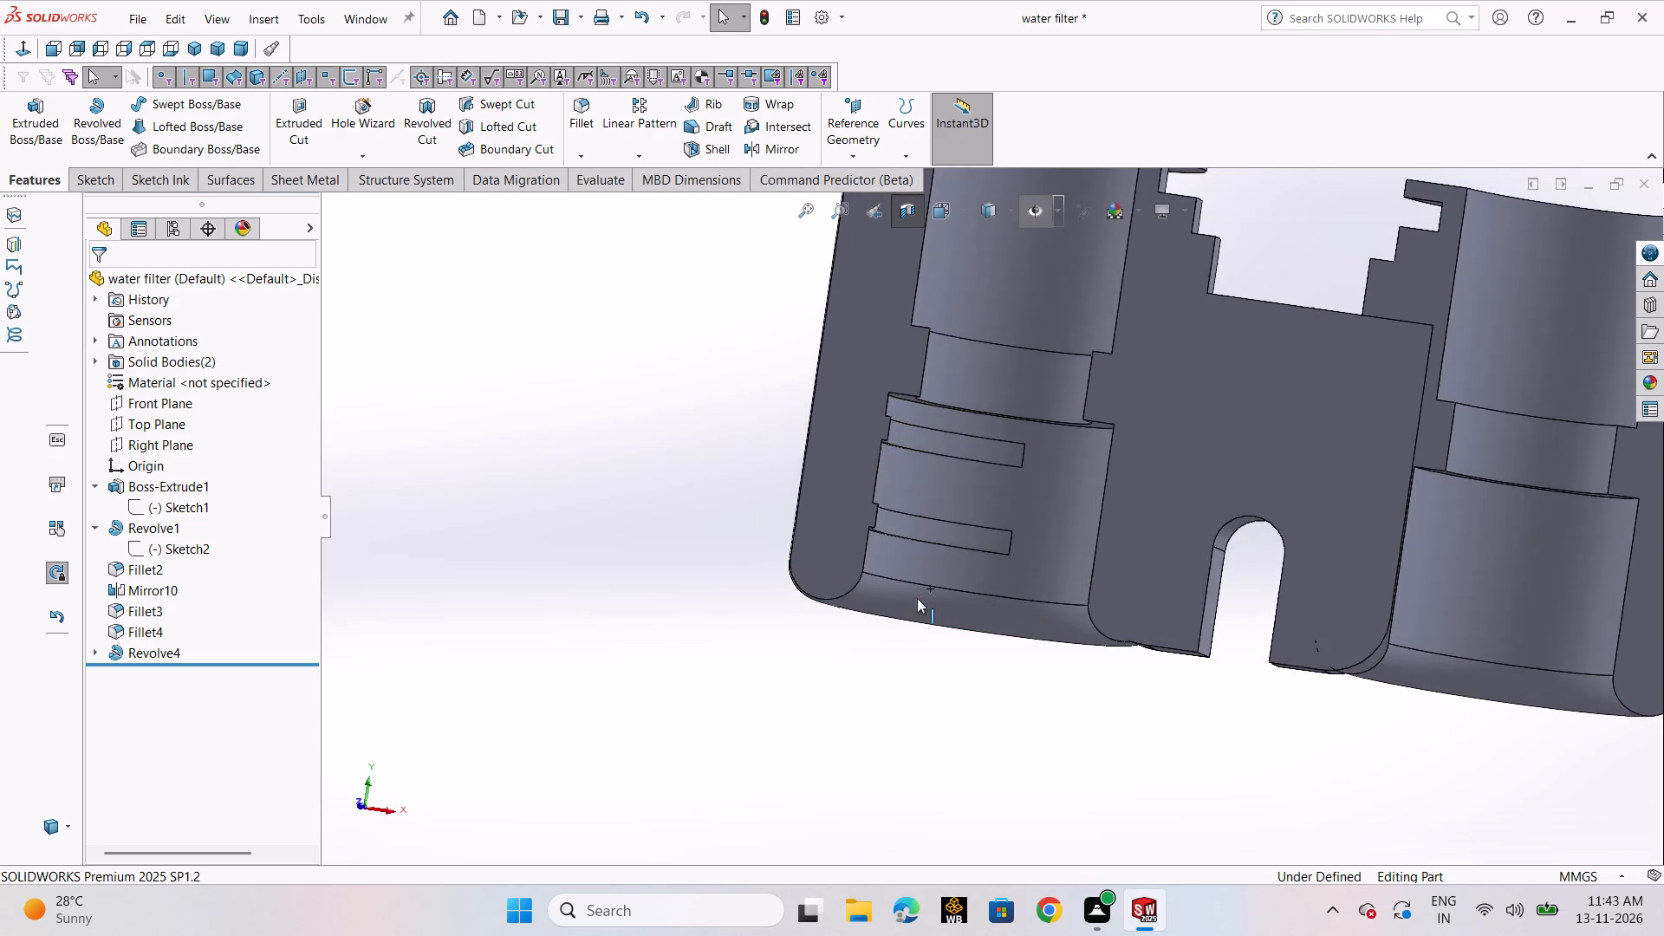
Turn off the section view so the complete body is shown.
scroll(919, 609, "down", 1)
middle_click_drag(930, 624, 958, 636)
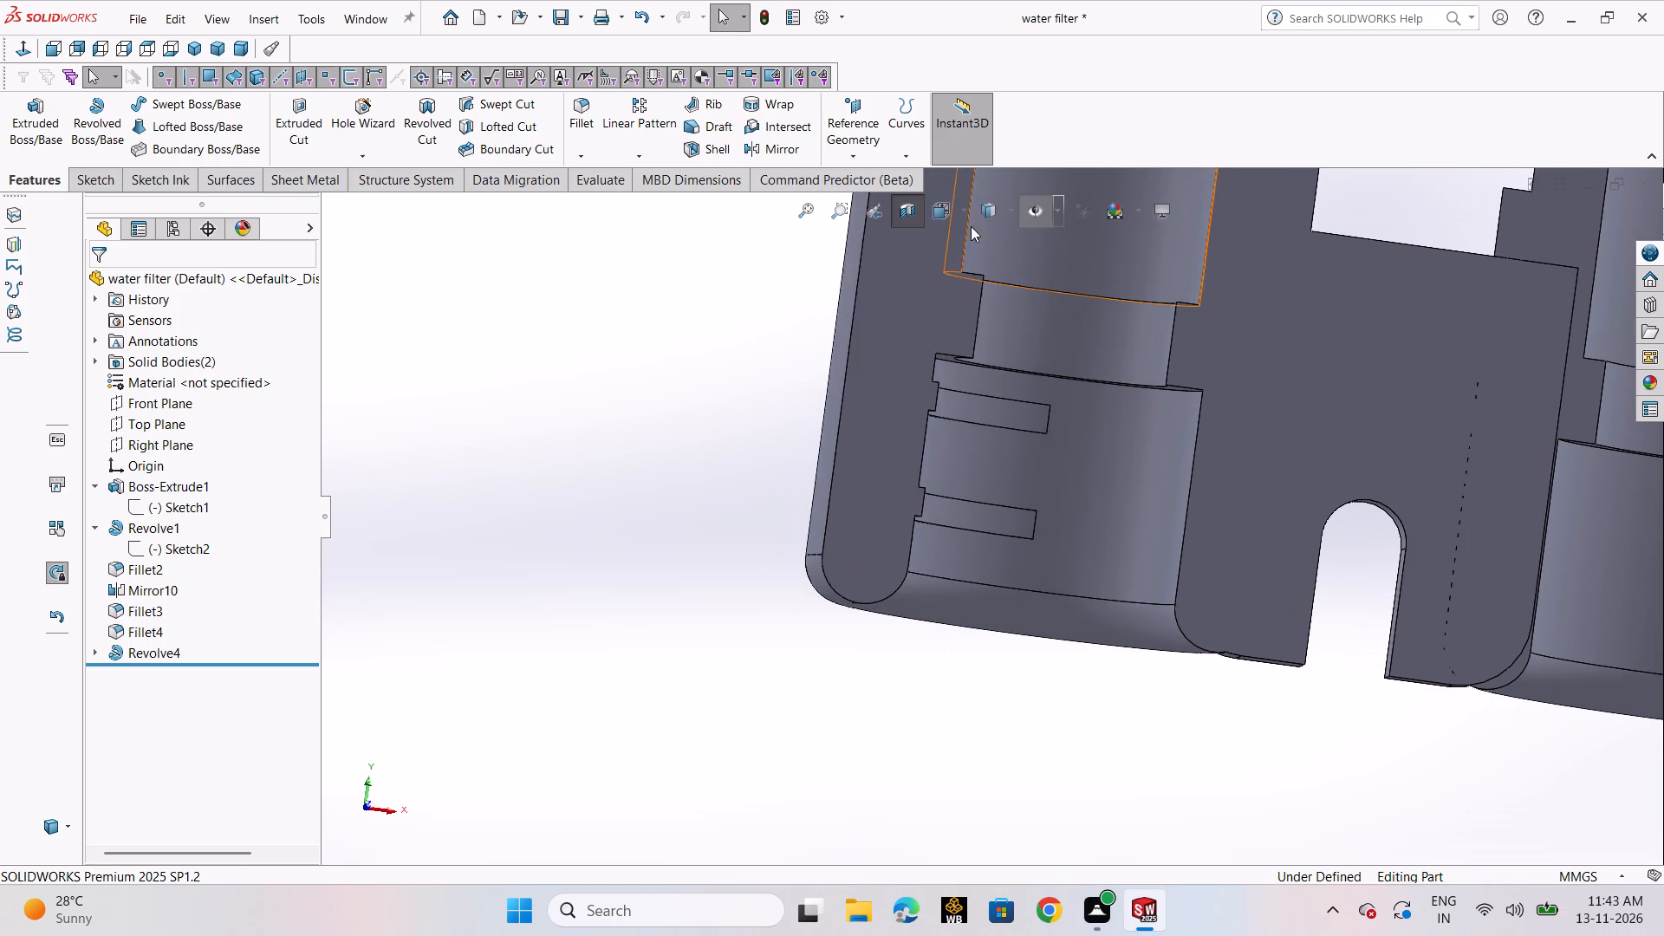
left_click(909, 210)
scroll(1137, 535, "up", 3)
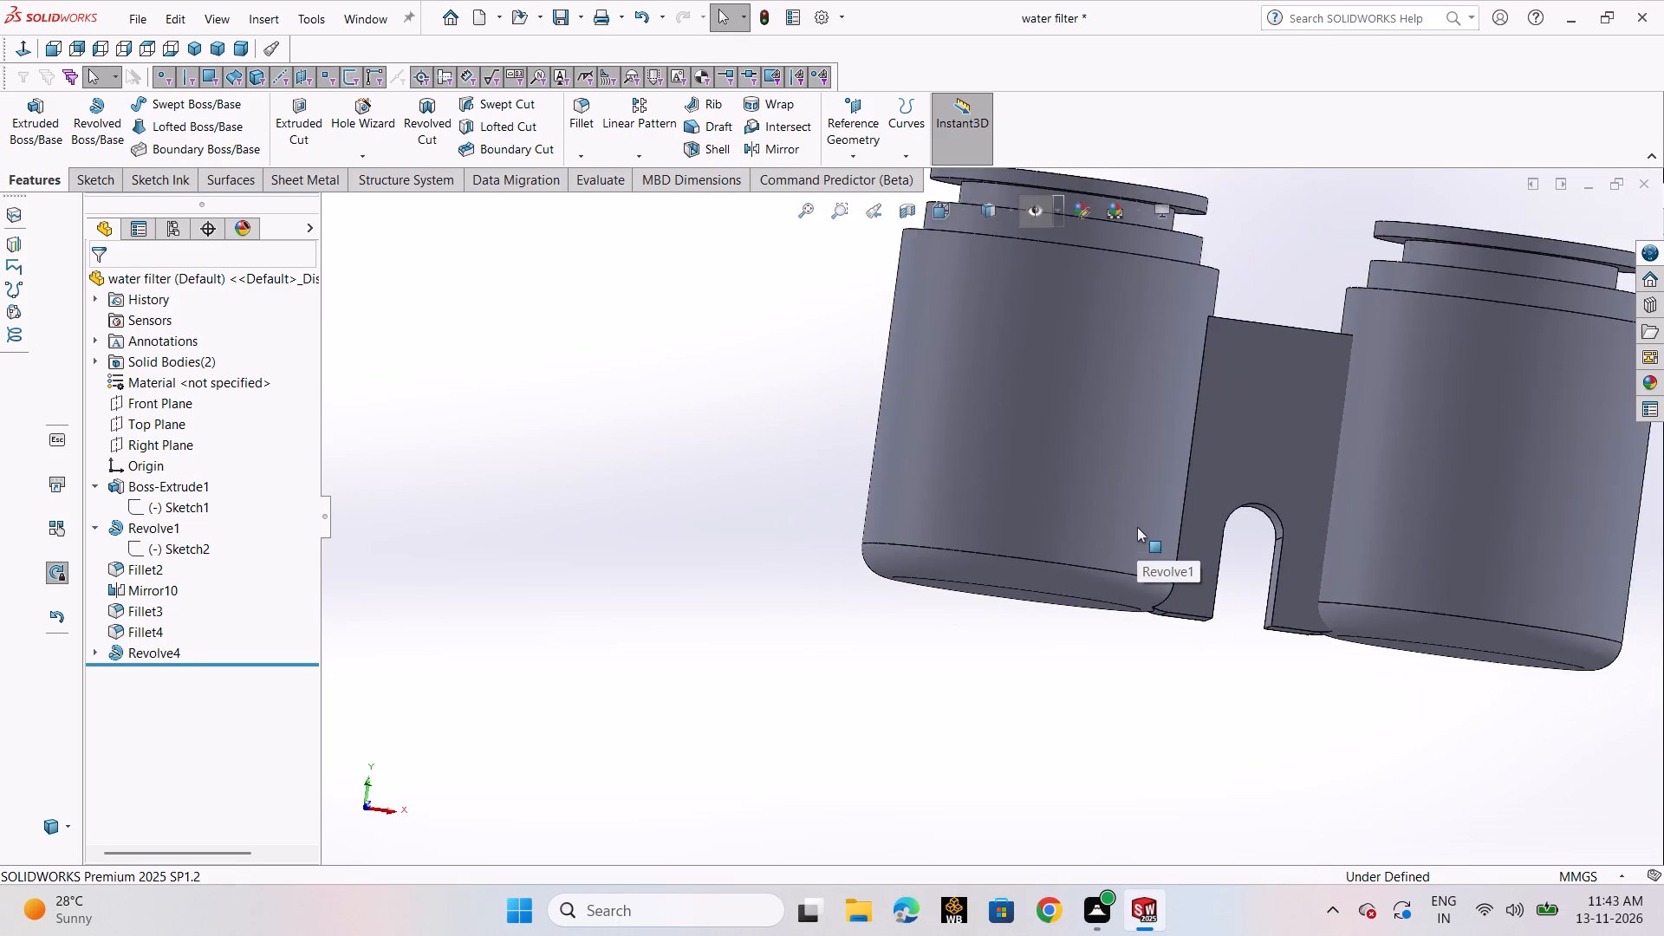
scroll(1137, 527, "up", 2)
middle_click_drag(1167, 336, 1122, 456)
Switch the display style to hidden lines visible and examine the revolved bands inside the left bore.
left_click(964, 213)
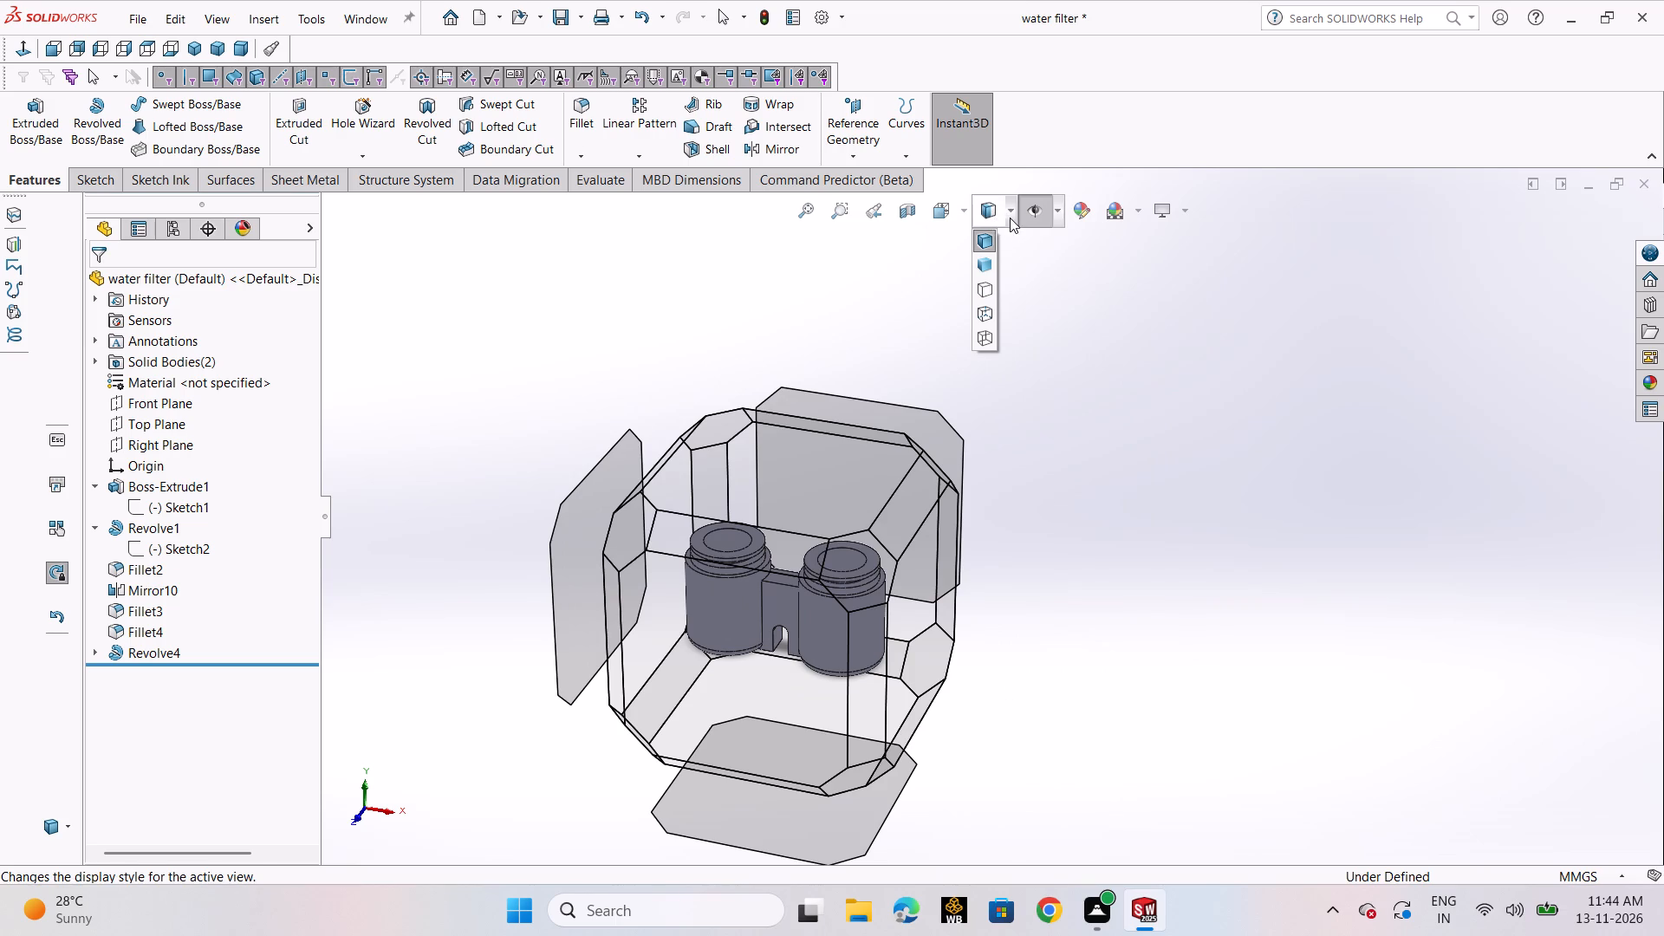
left_click(1010, 218)
left_click(1009, 207)
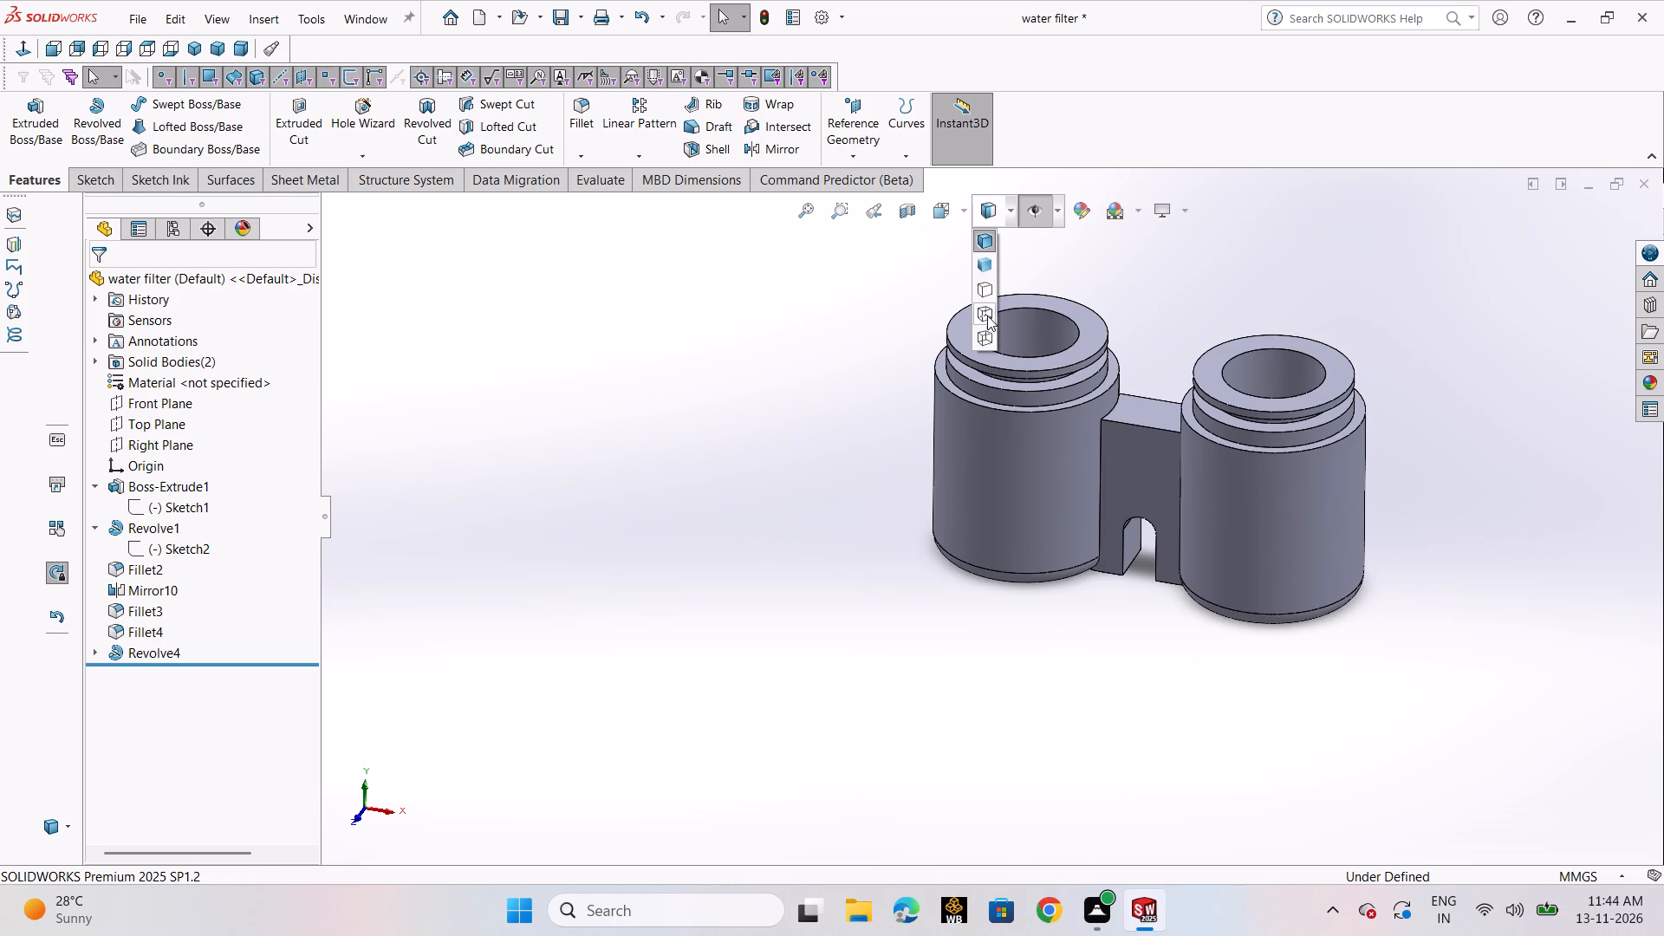
left_click(986, 316)
scroll(1069, 489, "down", 7)
middle_click_drag(1120, 549, 1123, 537)
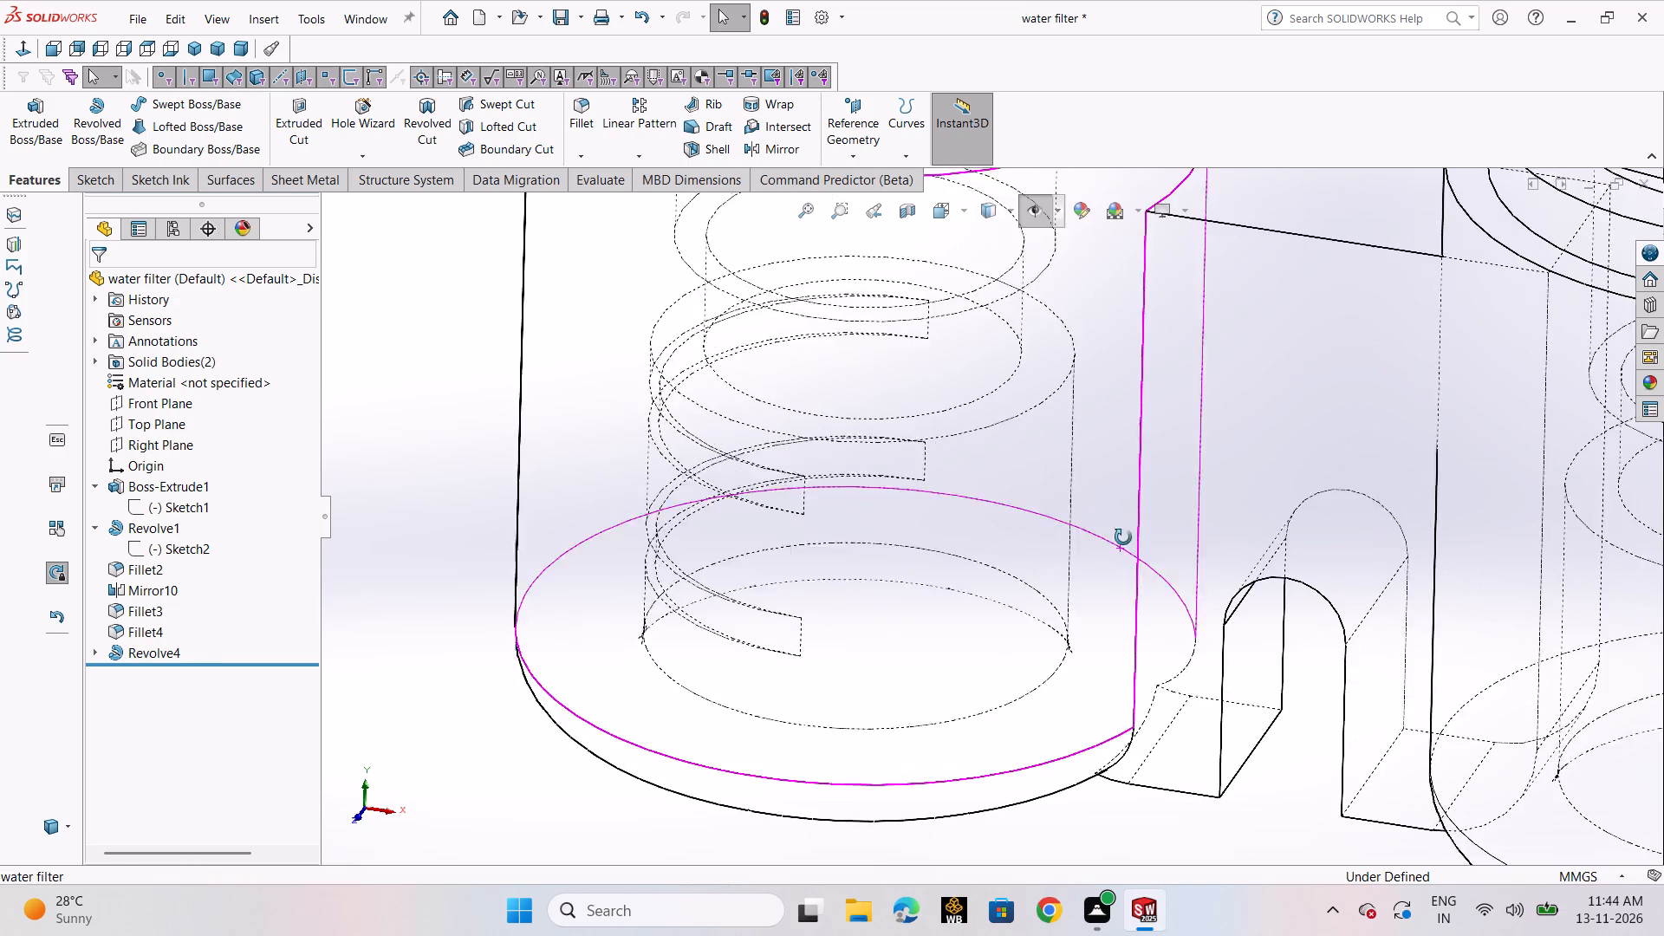
middle_click_drag(1123, 537, 1096, 419)
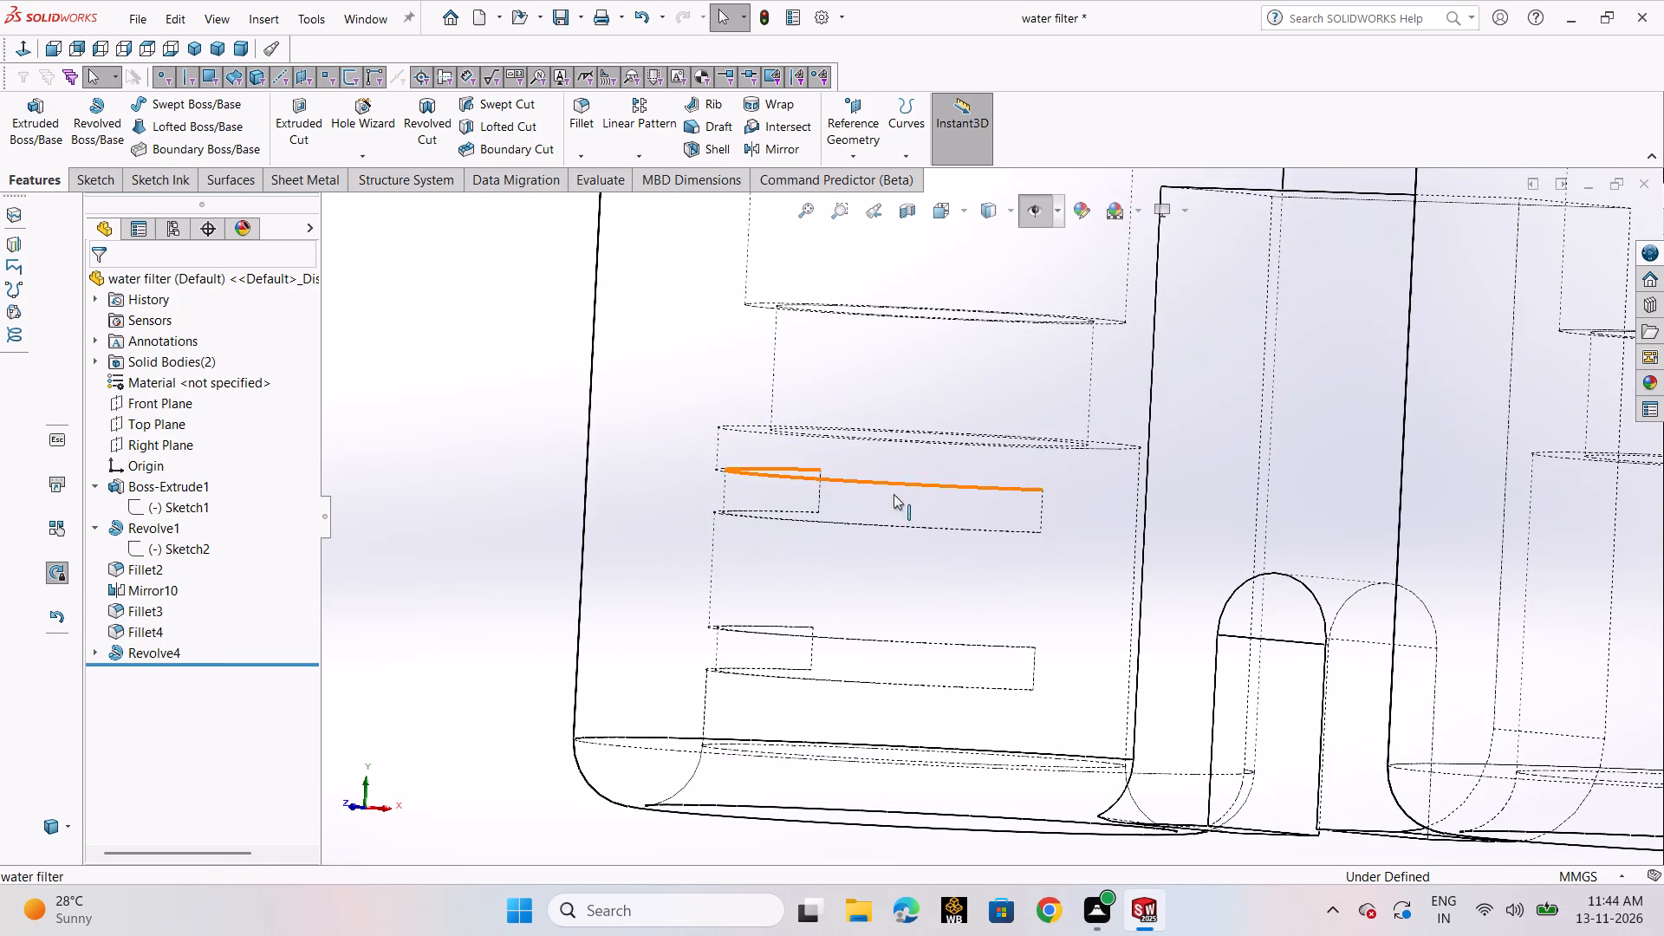
Open the sketch of the latest revolve for editing.
left_click(94, 654)
left_click(175, 673)
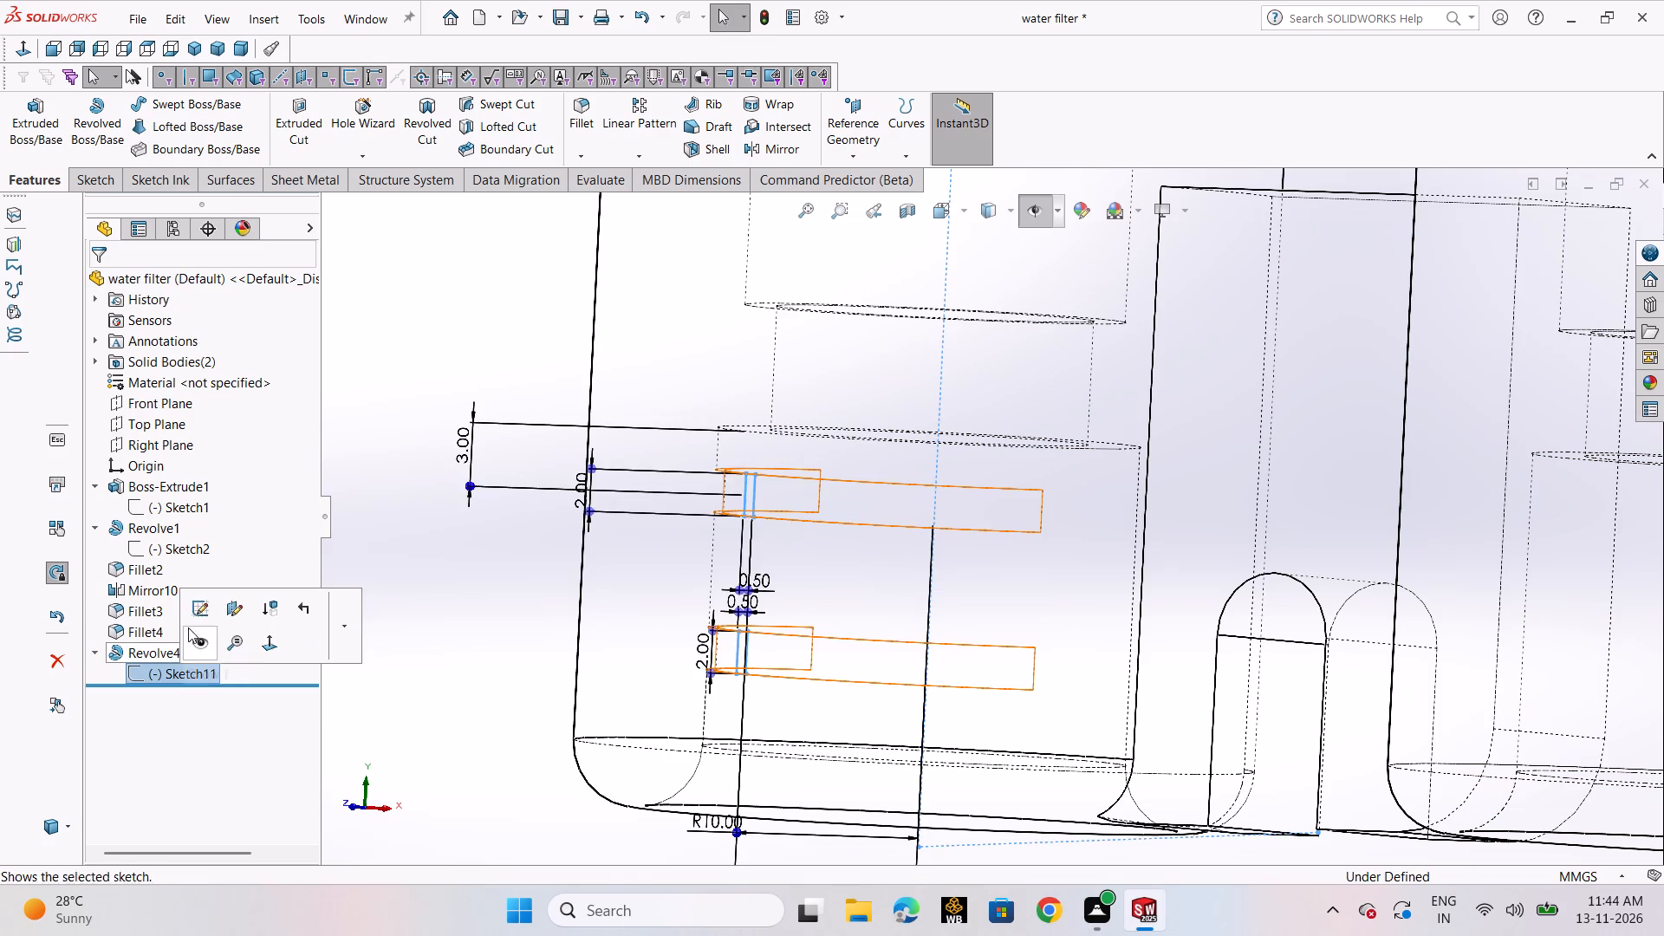
left_click(192, 609)
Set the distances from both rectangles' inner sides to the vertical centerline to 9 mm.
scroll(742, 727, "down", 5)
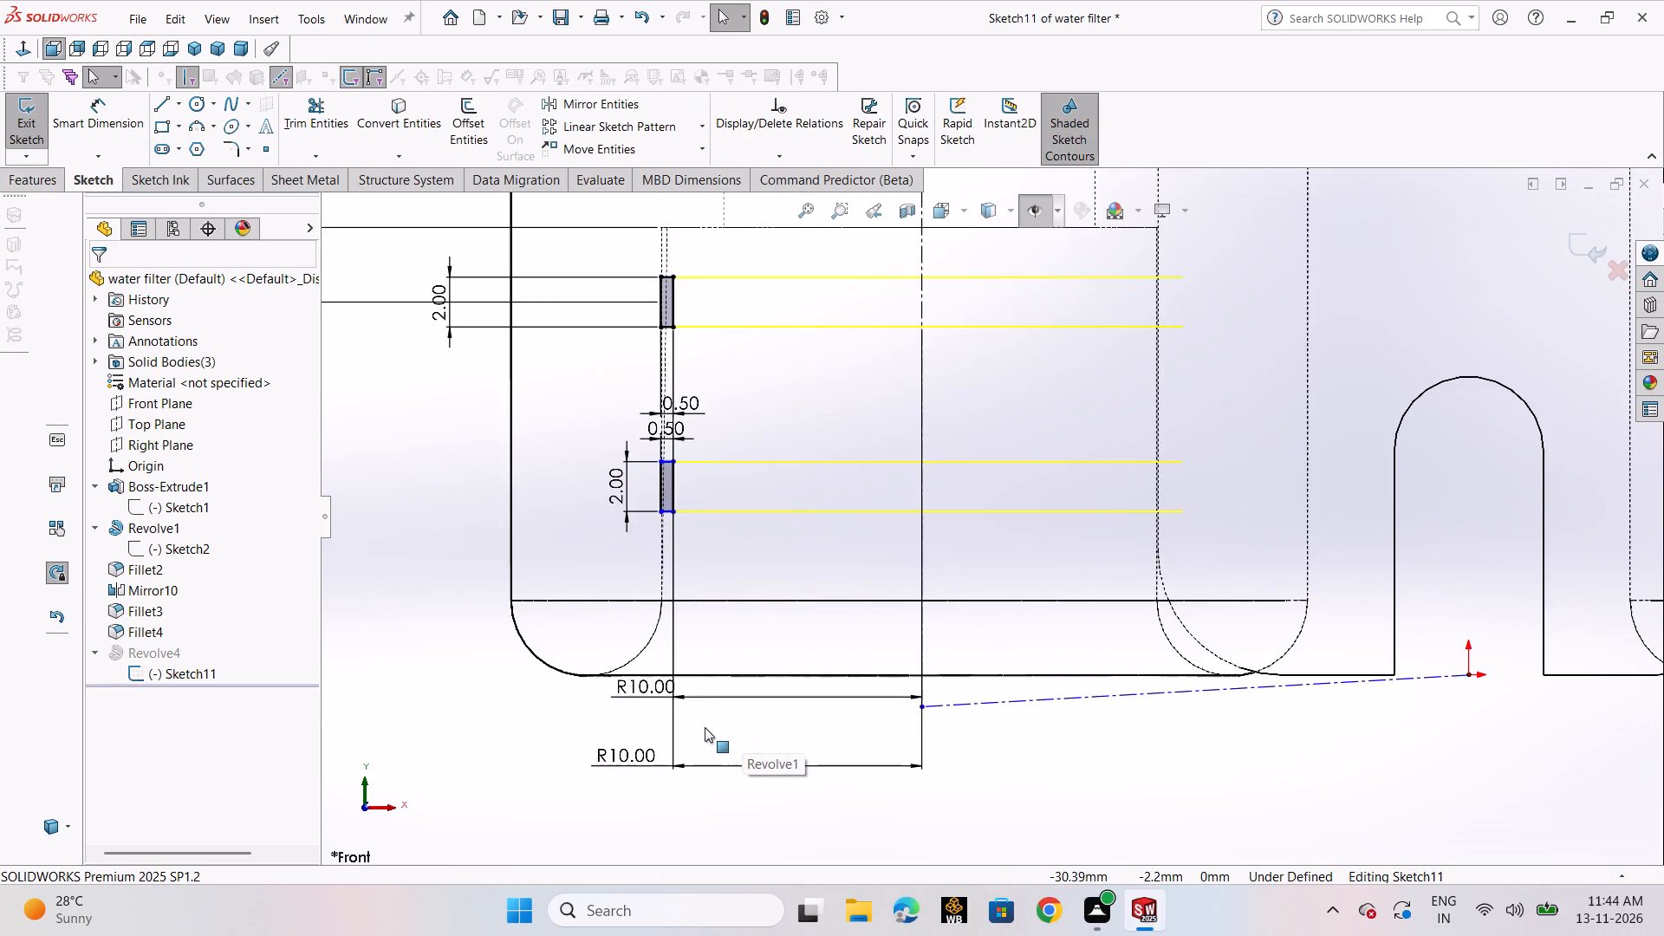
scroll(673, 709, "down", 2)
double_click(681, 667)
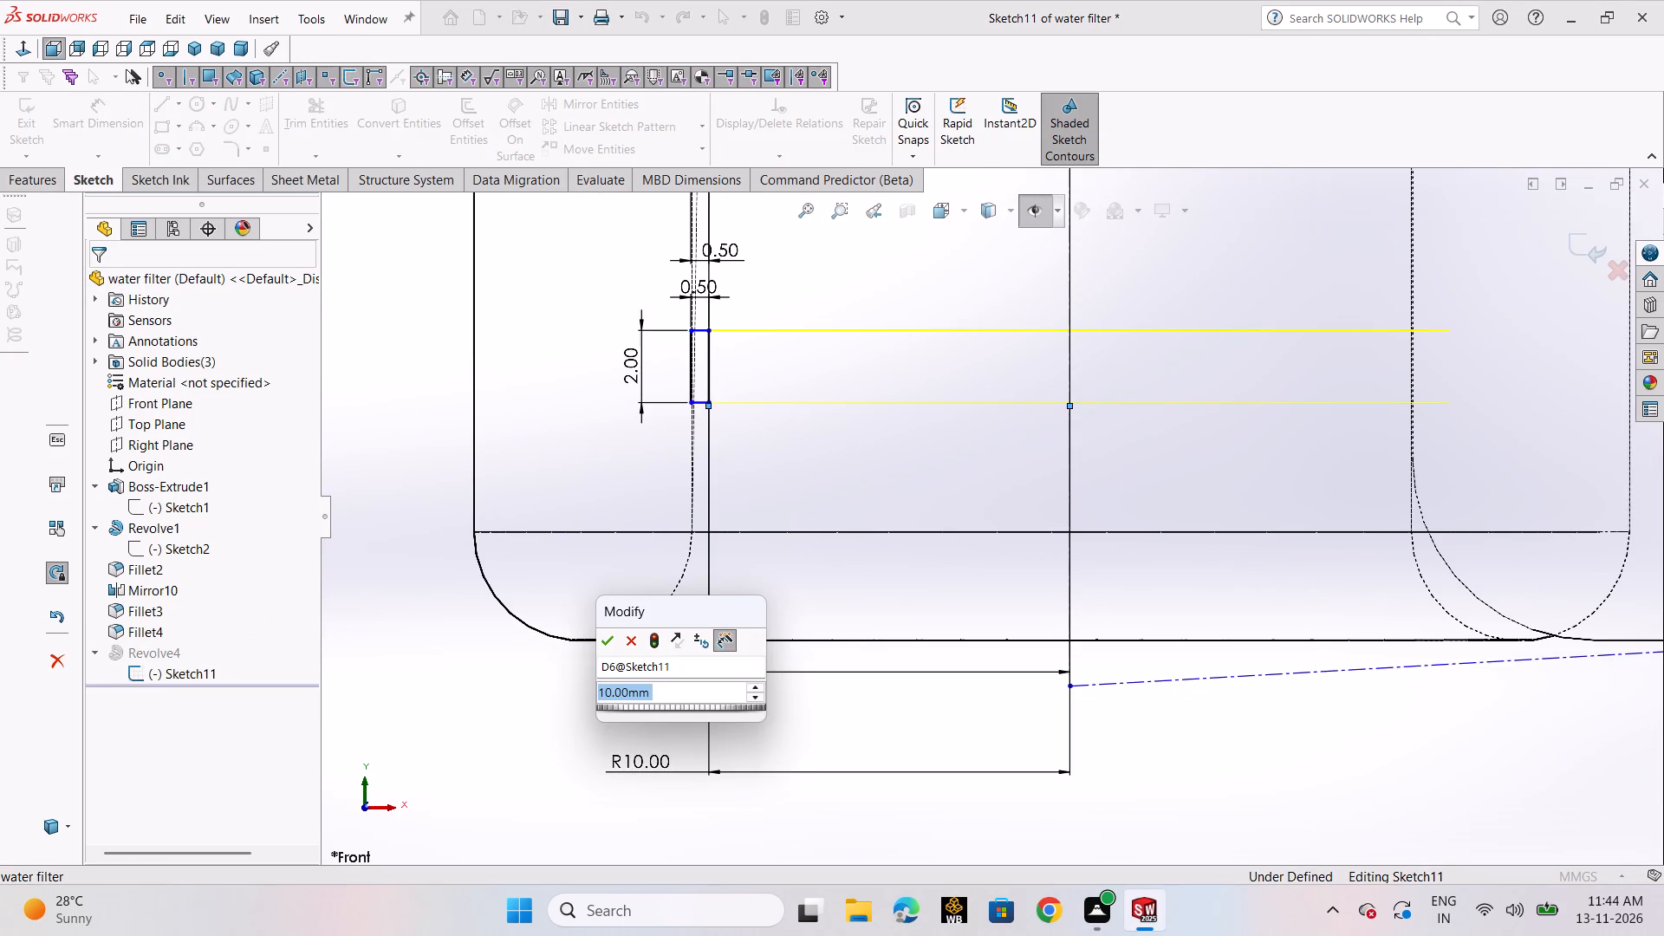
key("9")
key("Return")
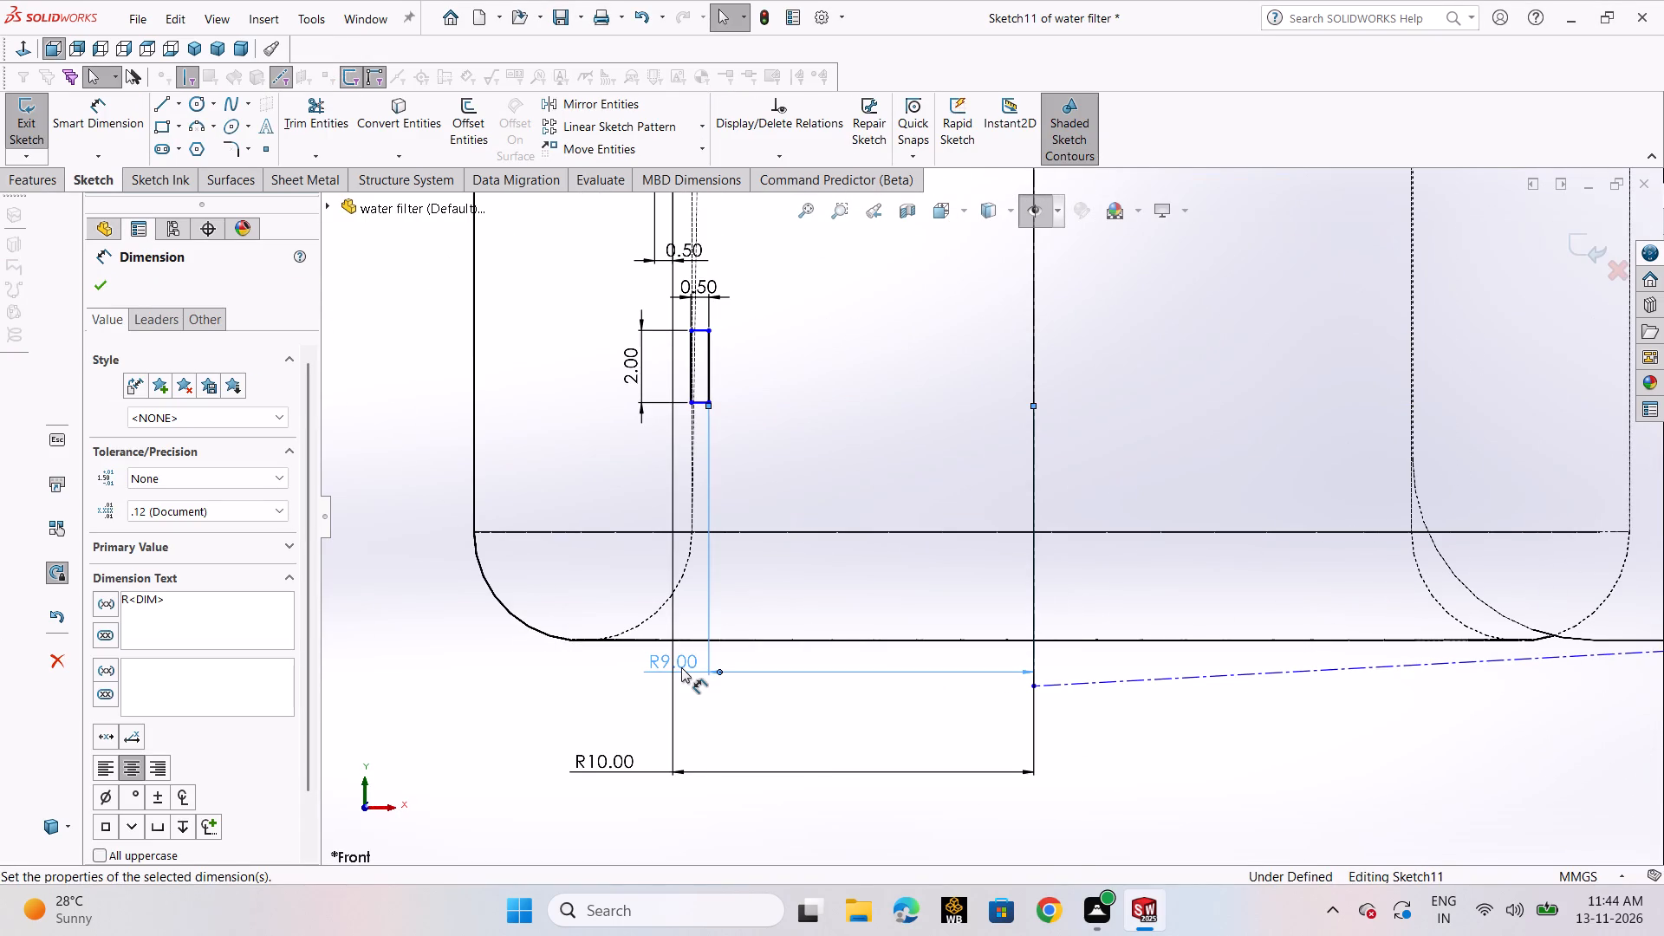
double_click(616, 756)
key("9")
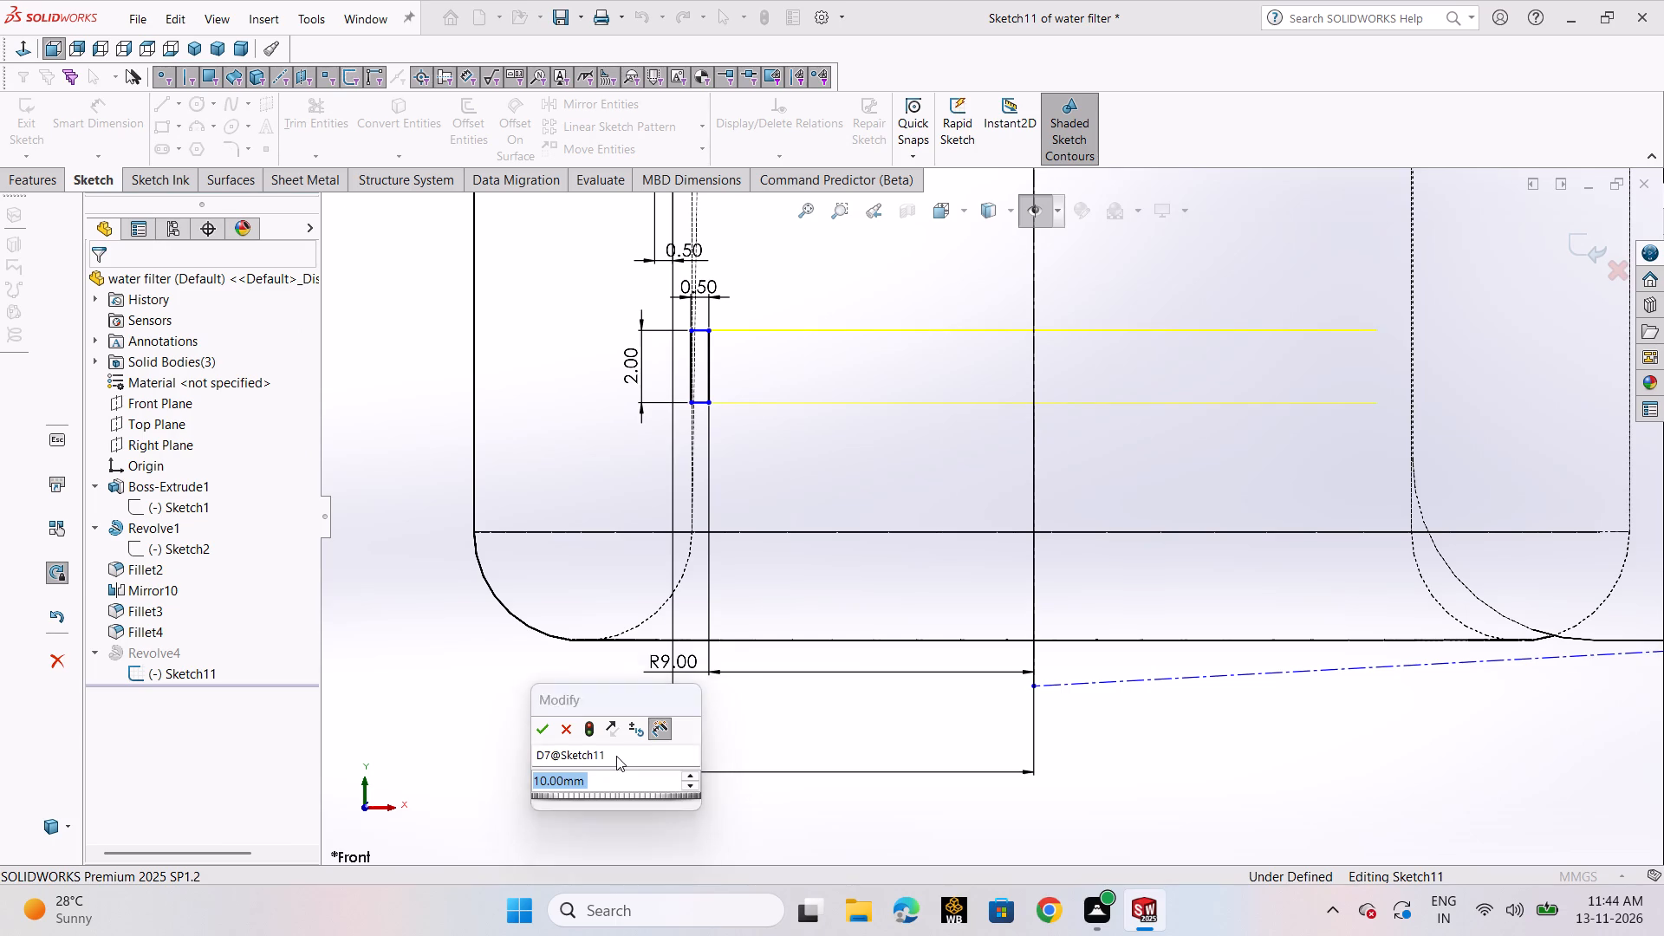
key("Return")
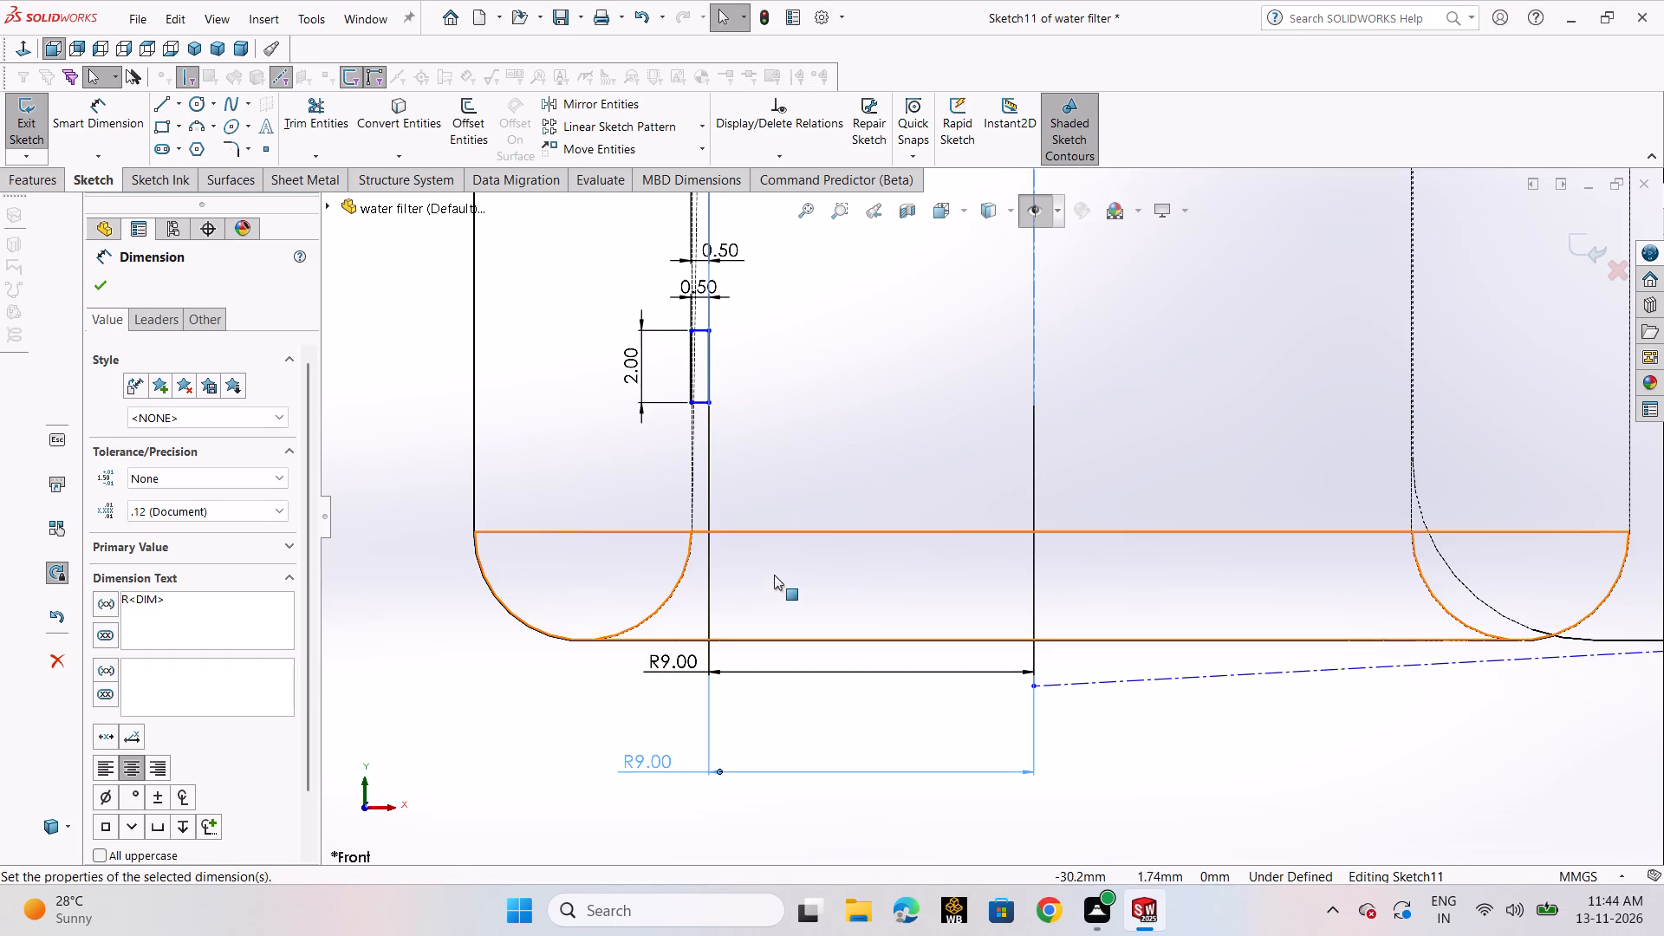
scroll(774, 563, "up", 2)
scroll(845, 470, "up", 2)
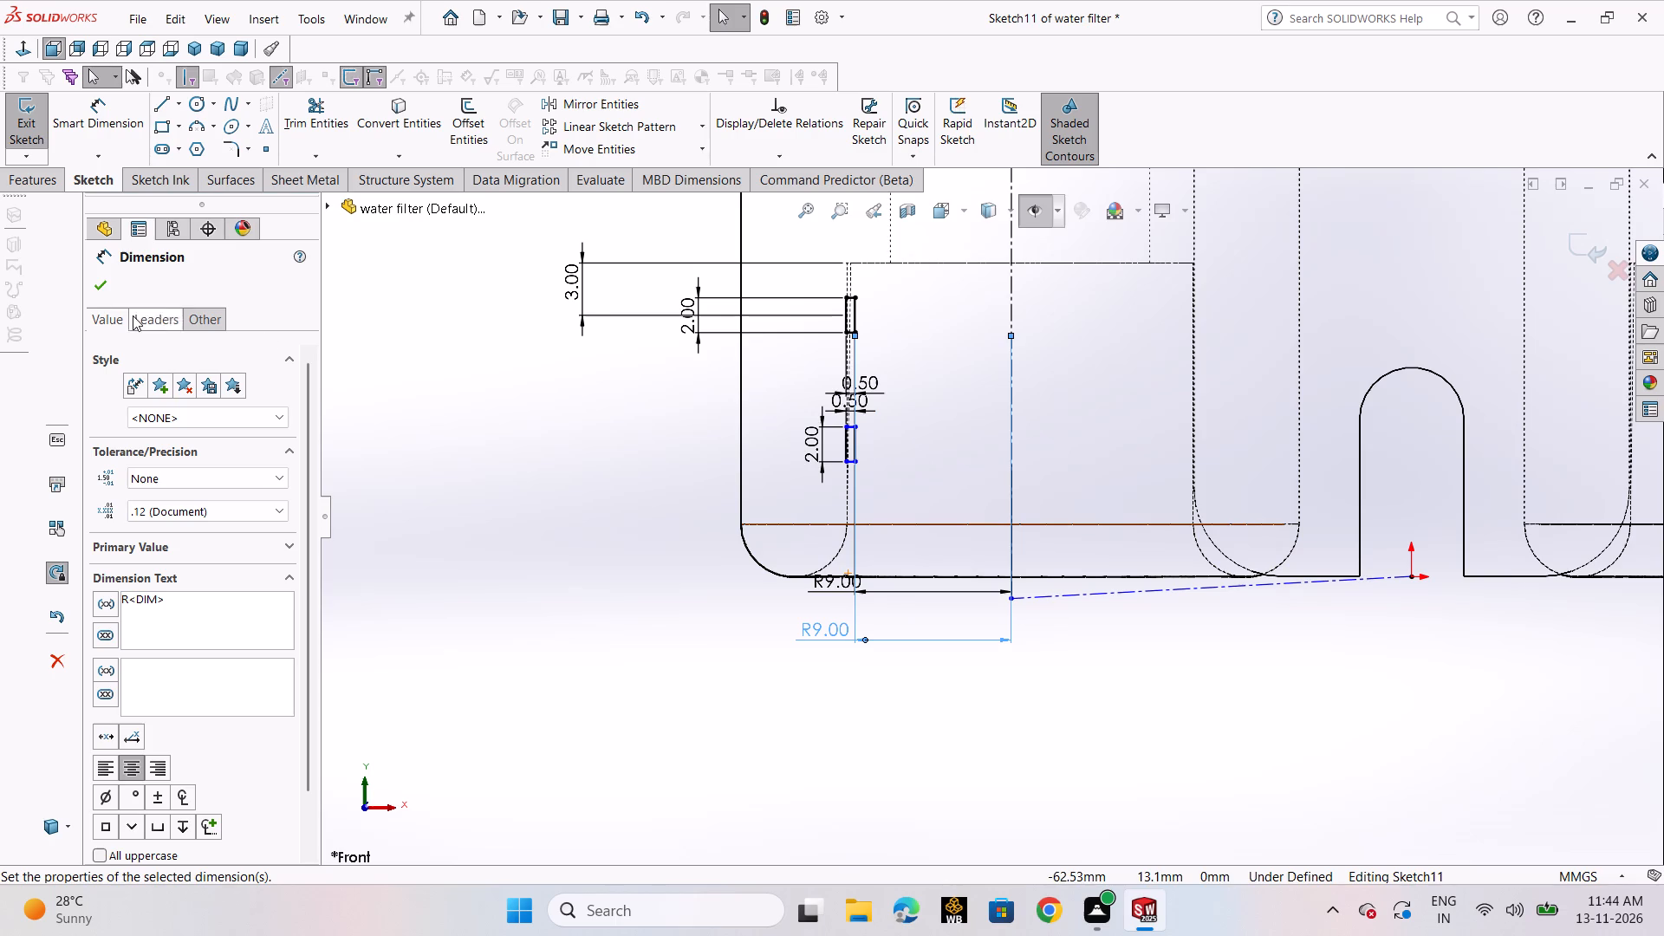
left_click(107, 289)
Set the widths of both small rectangles to 1 mm.
scroll(842, 413, "down", 4)
scroll(913, 425, "down", 2)
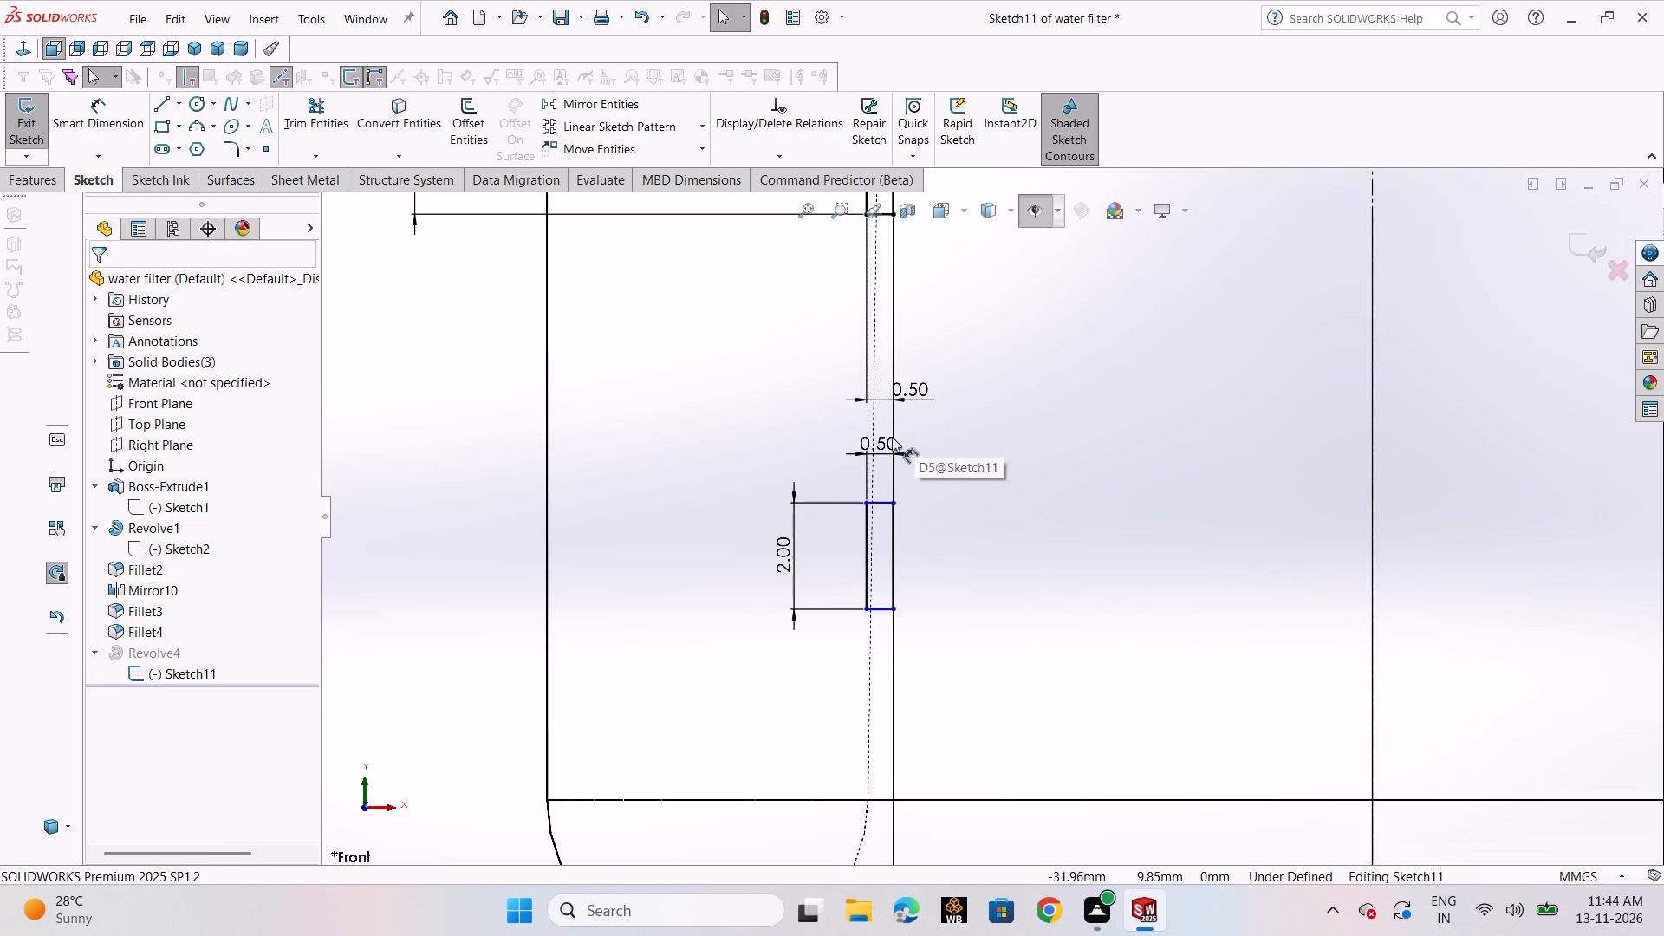
double_click(884, 446)
key("1")
key("Return")
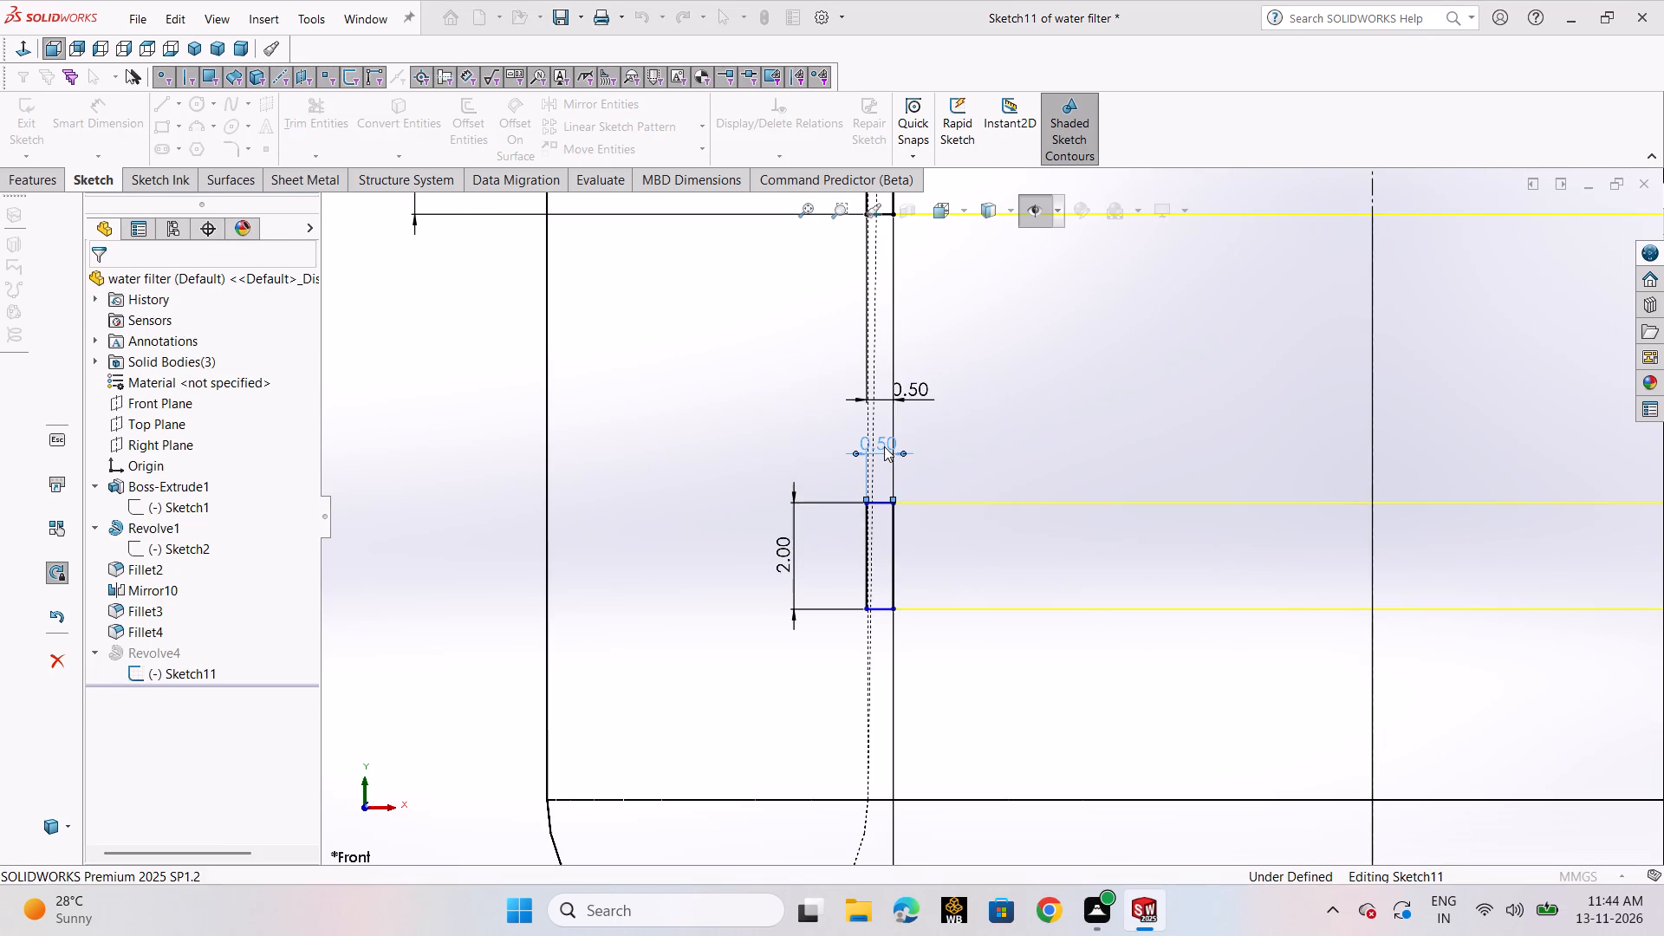
double_click(937, 394)
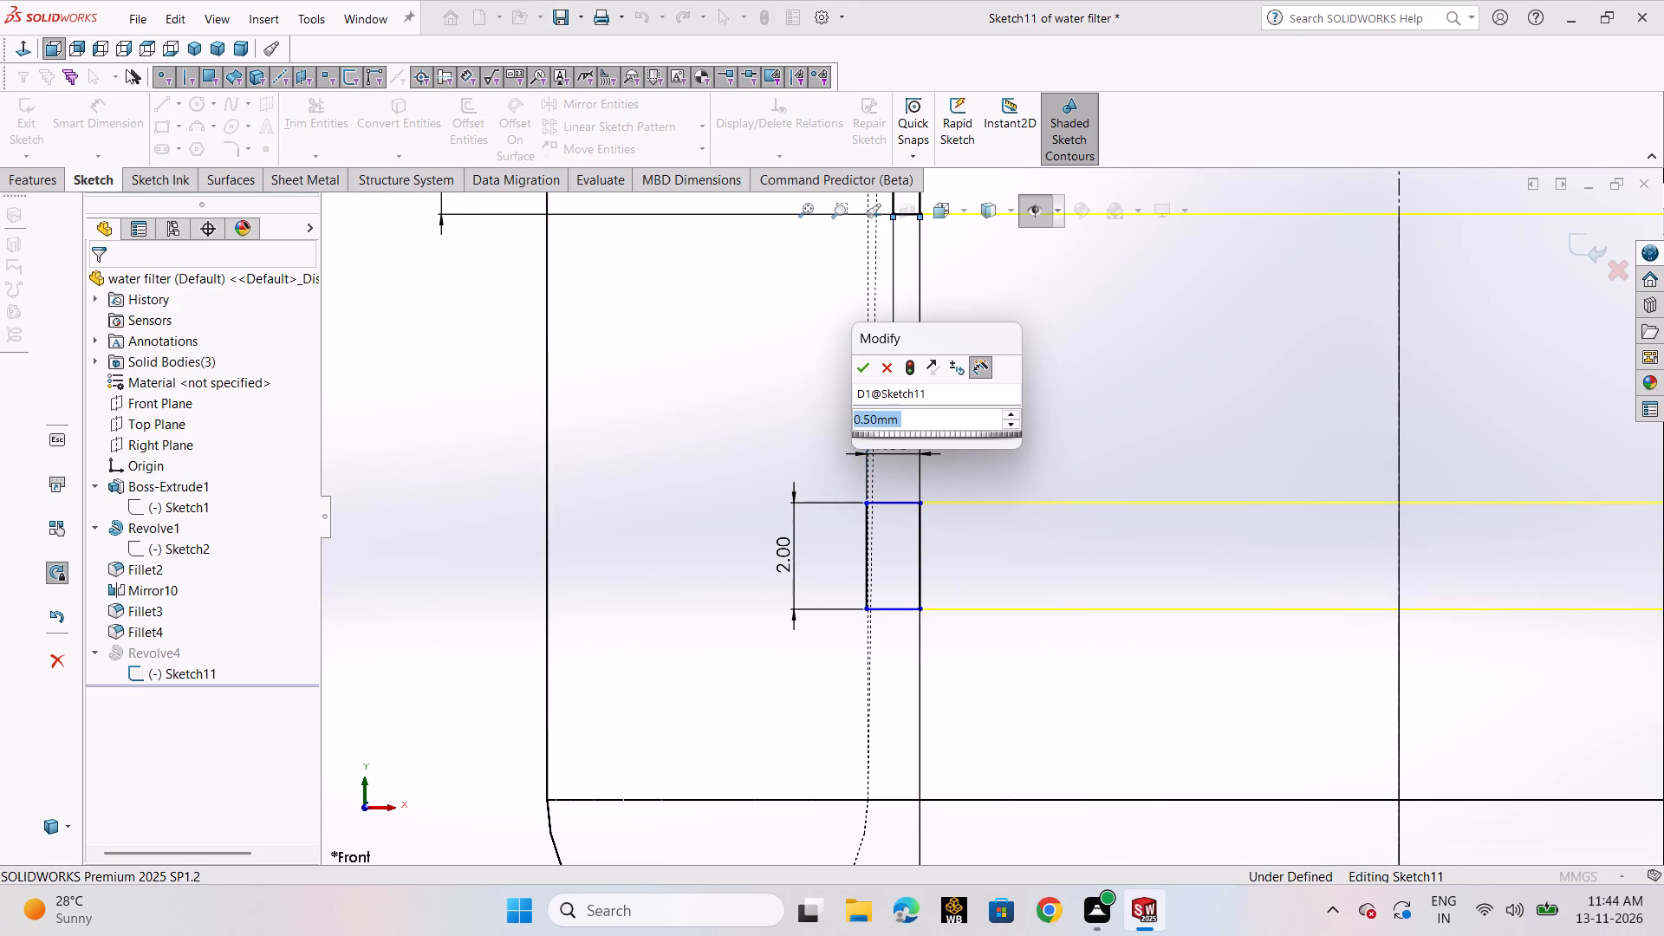
key("1")
key("Return")
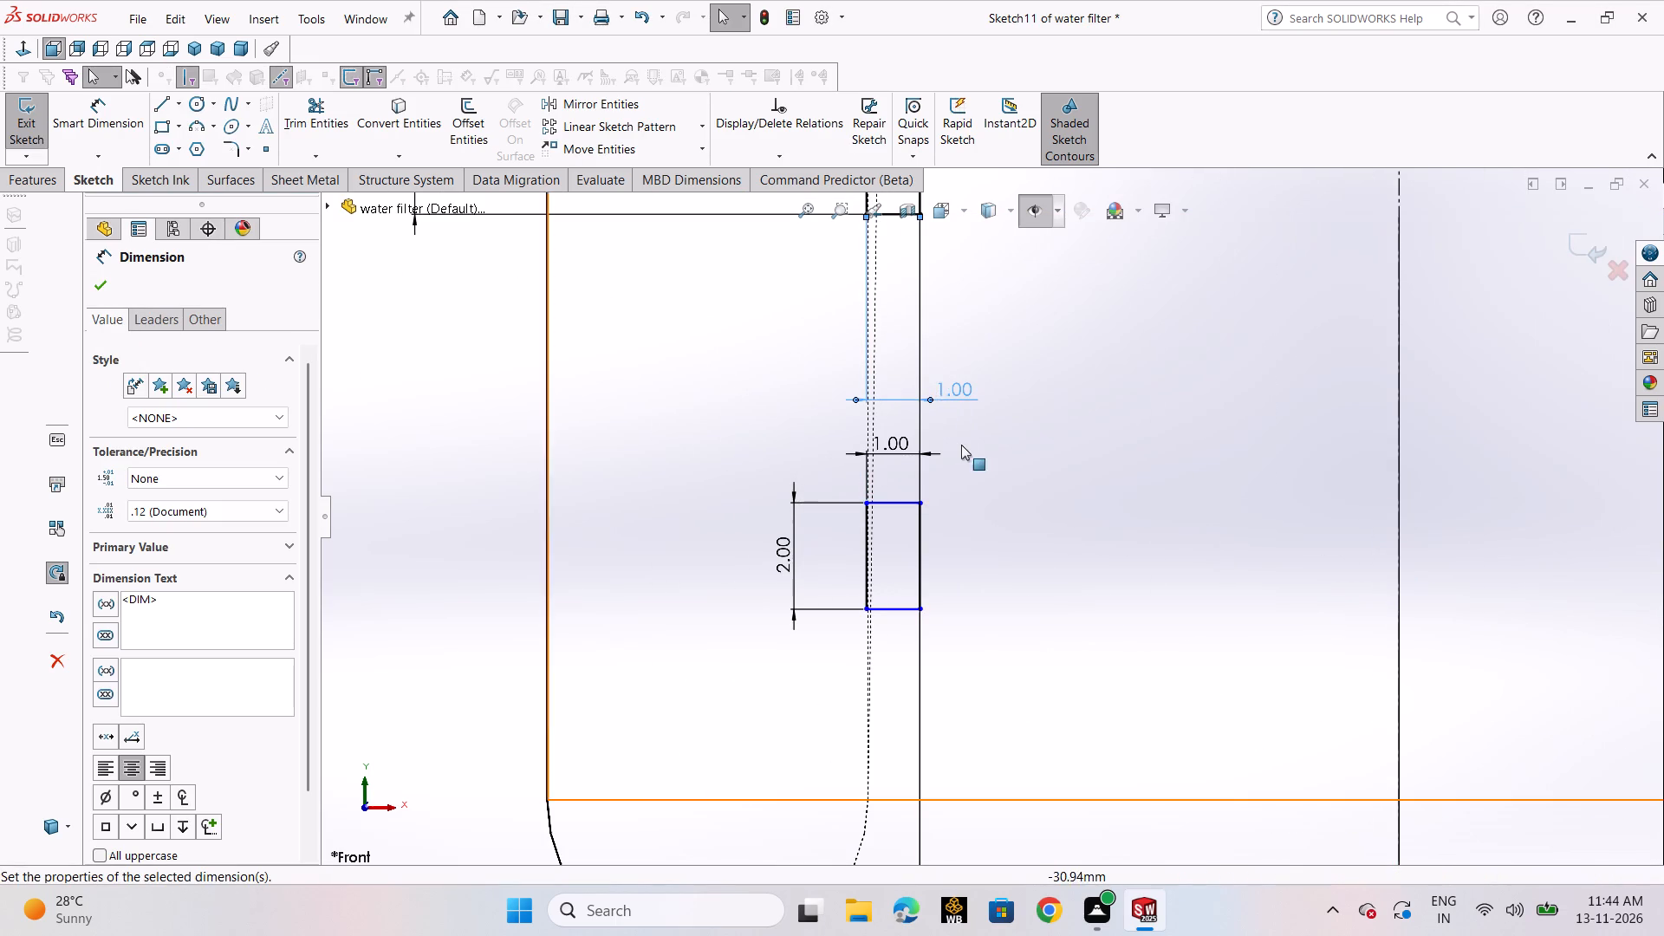
scroll(972, 457, "up", 7)
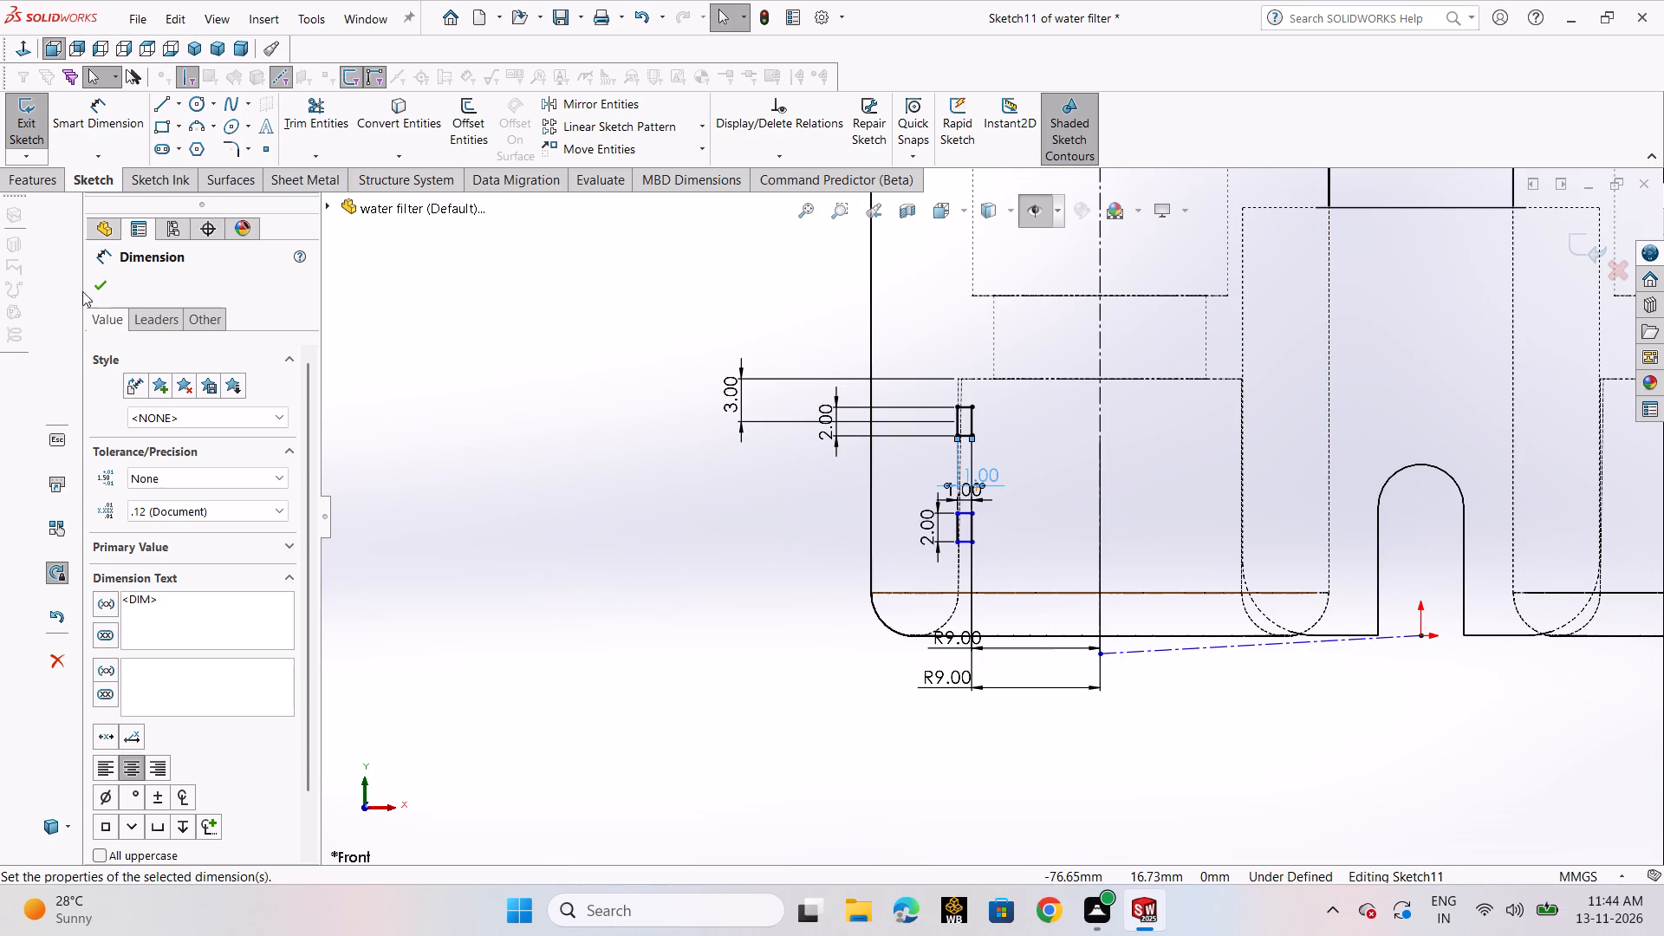
left_click(92, 289)
Set the distances from both rectangles' inner sides to the vertical centerline to 10 mm.
double_click(926, 680)
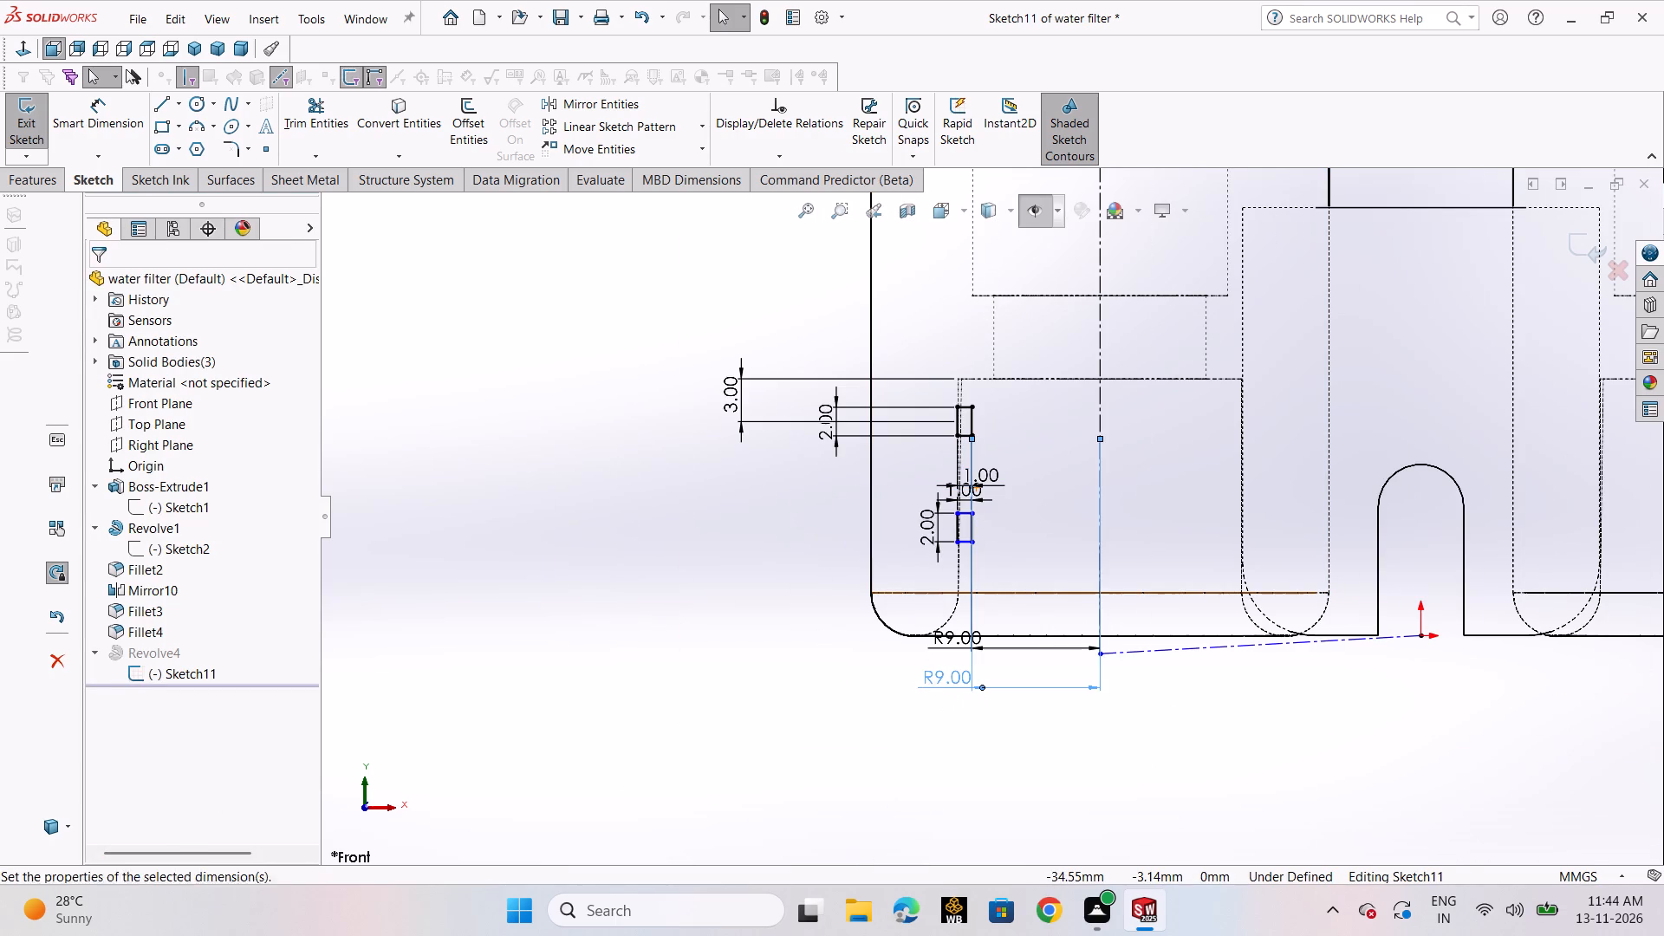
double_click(929, 679)
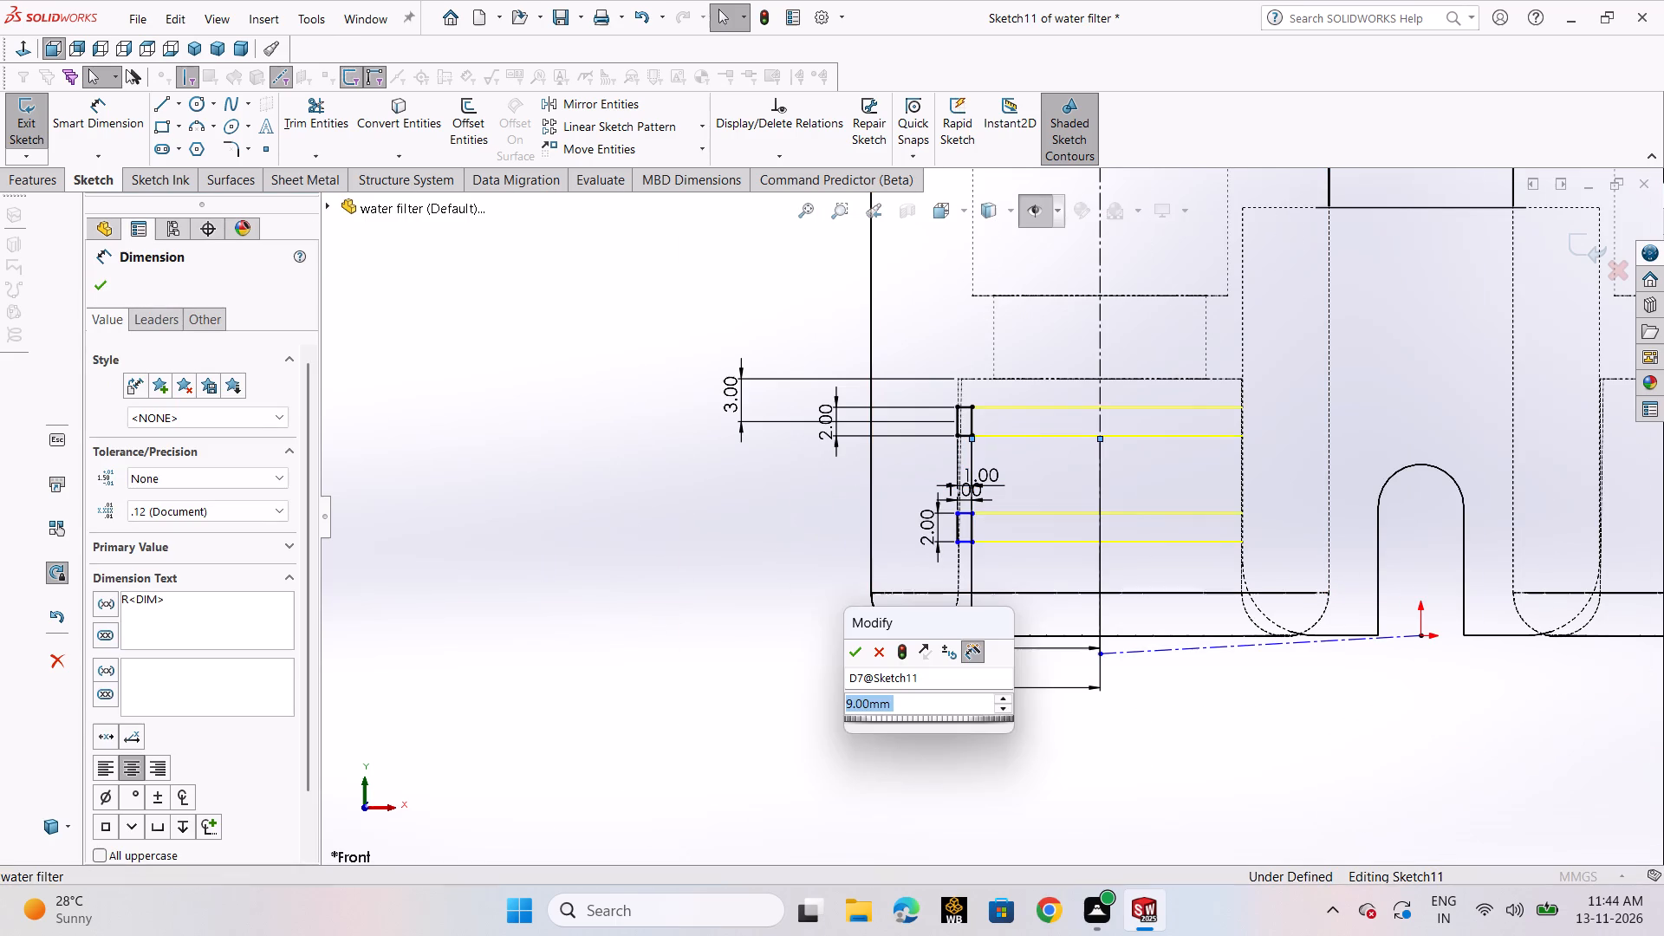
type("10")
key("Return")
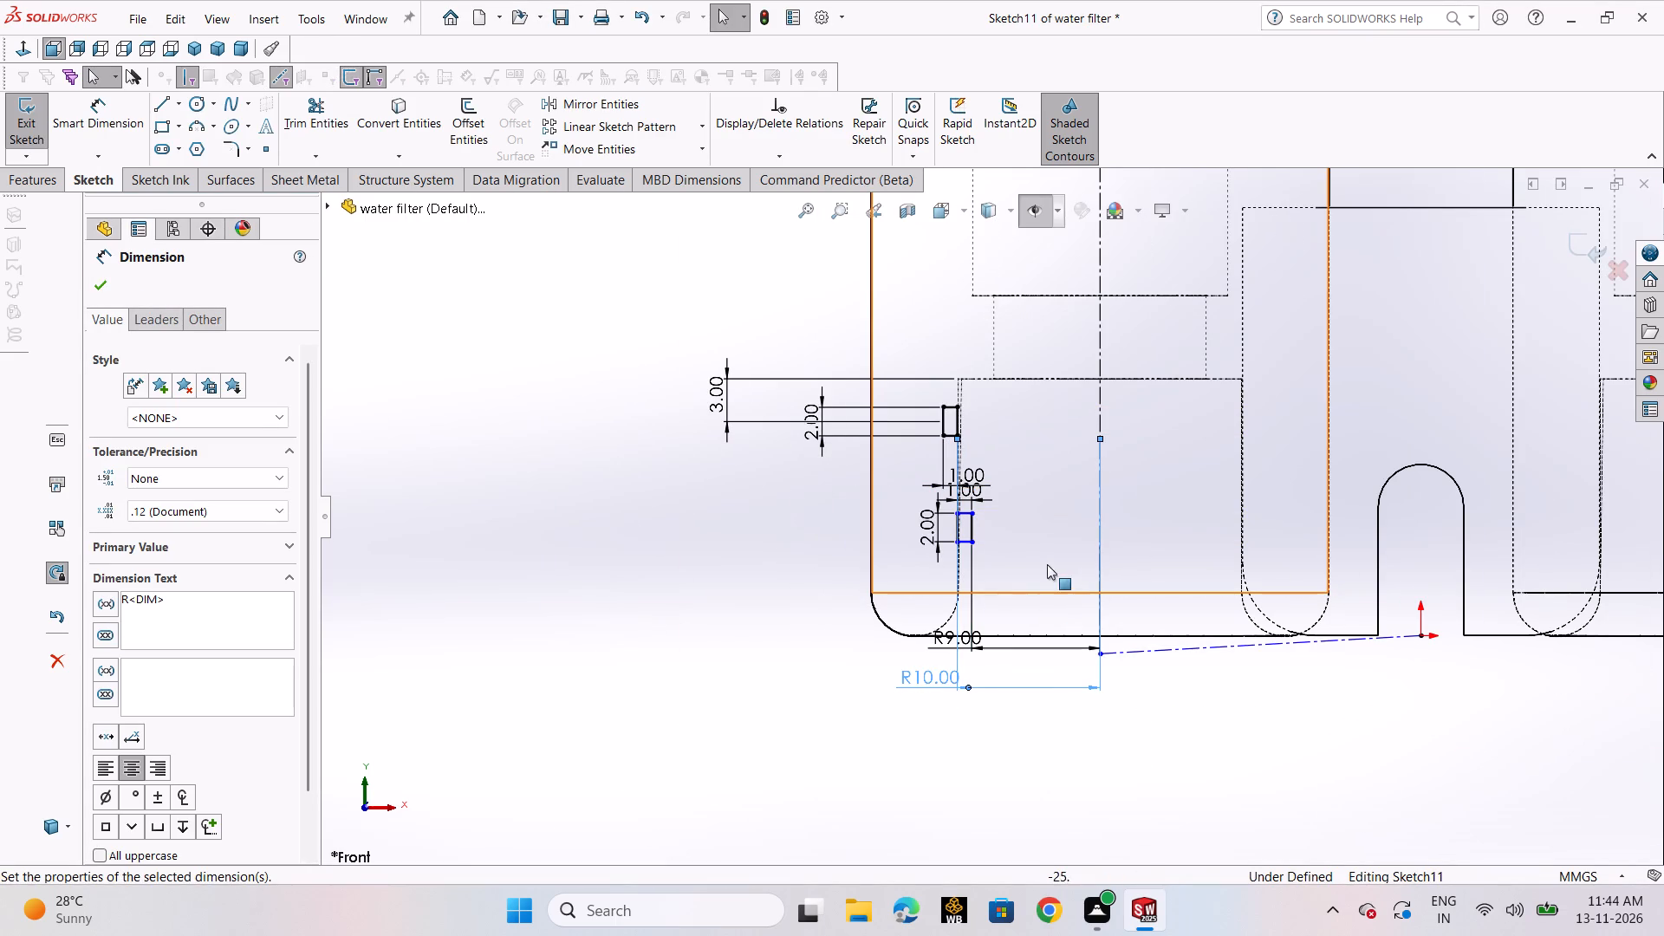
double_click(966, 642)
type("10")
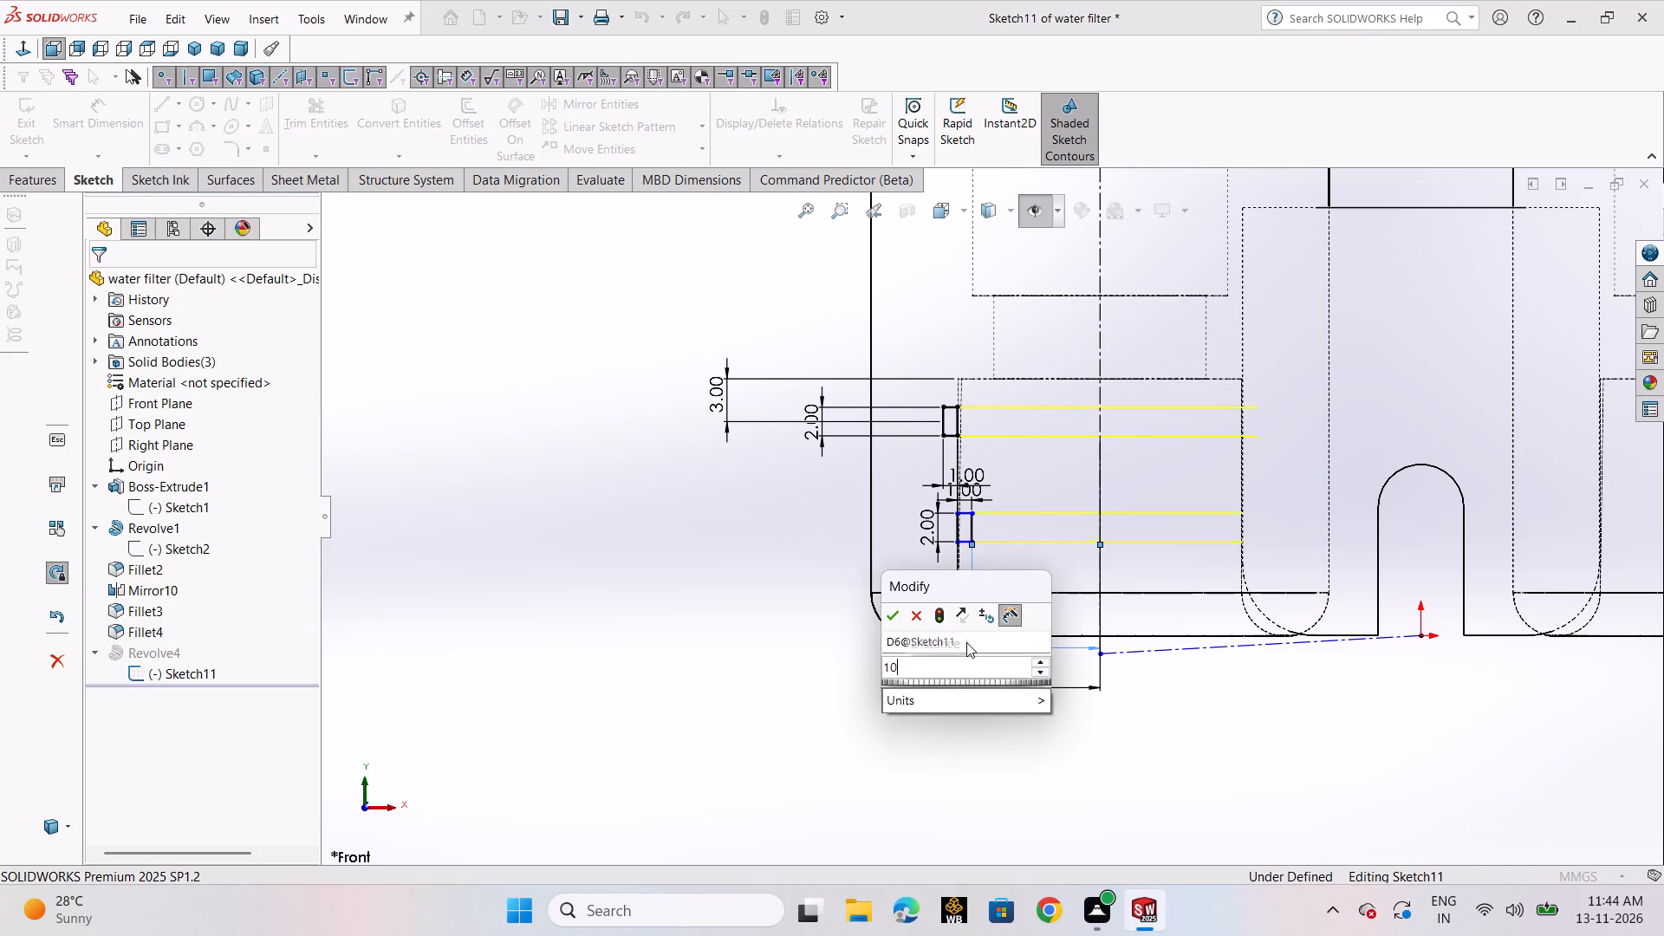
key("Return")
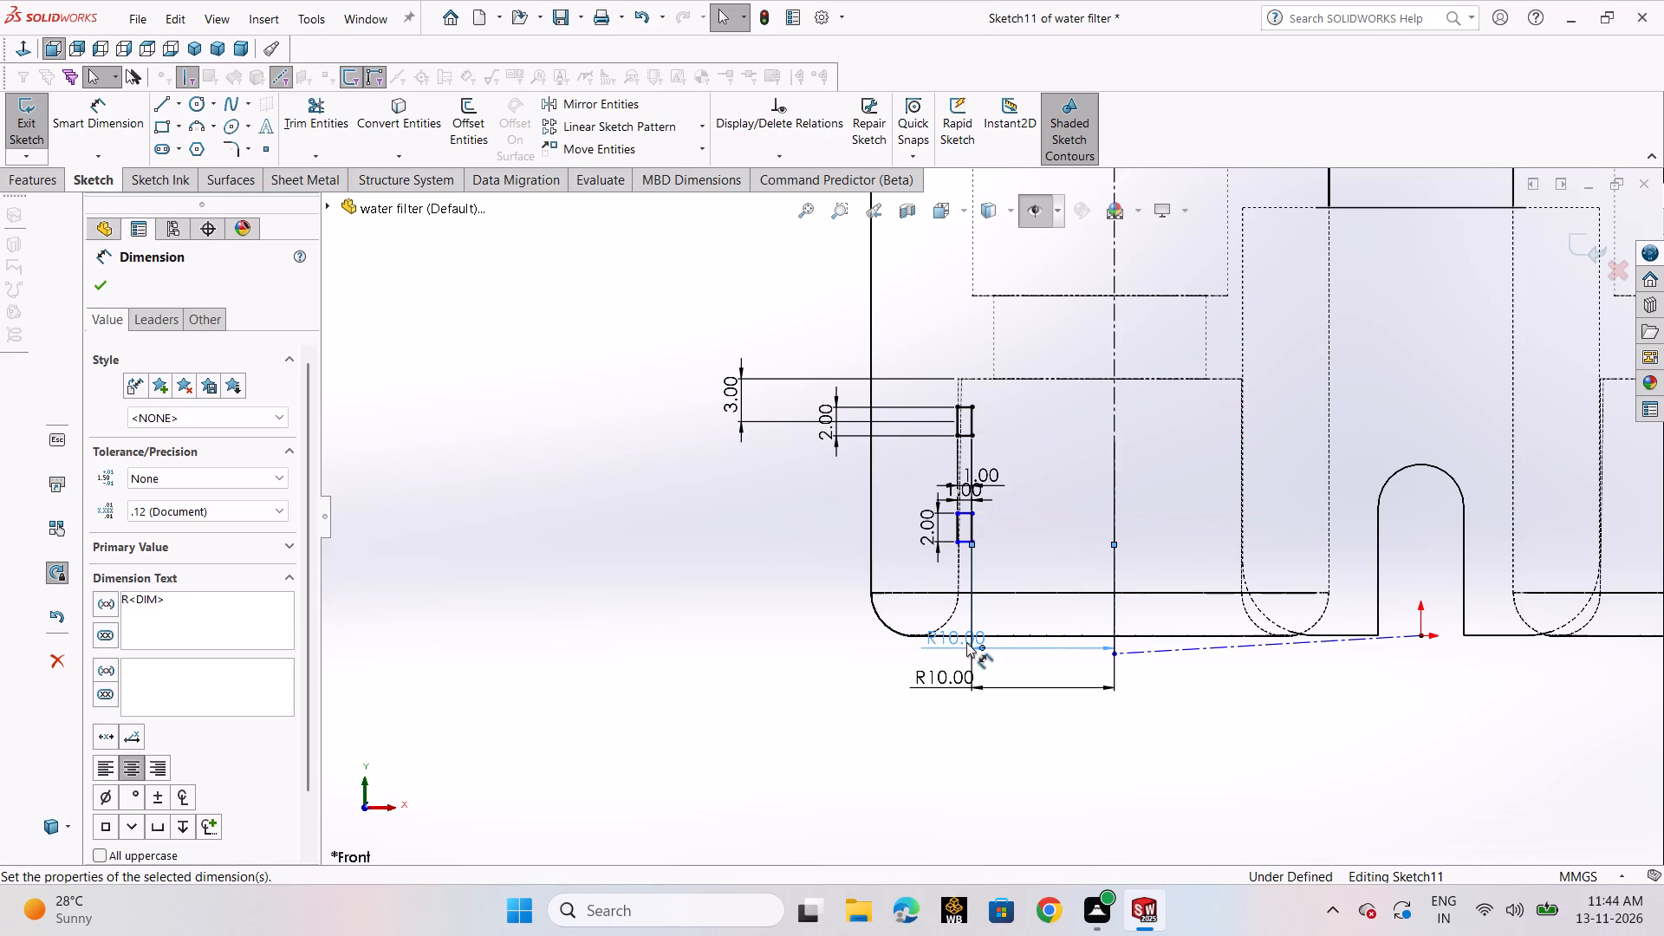
left_click(96, 290)
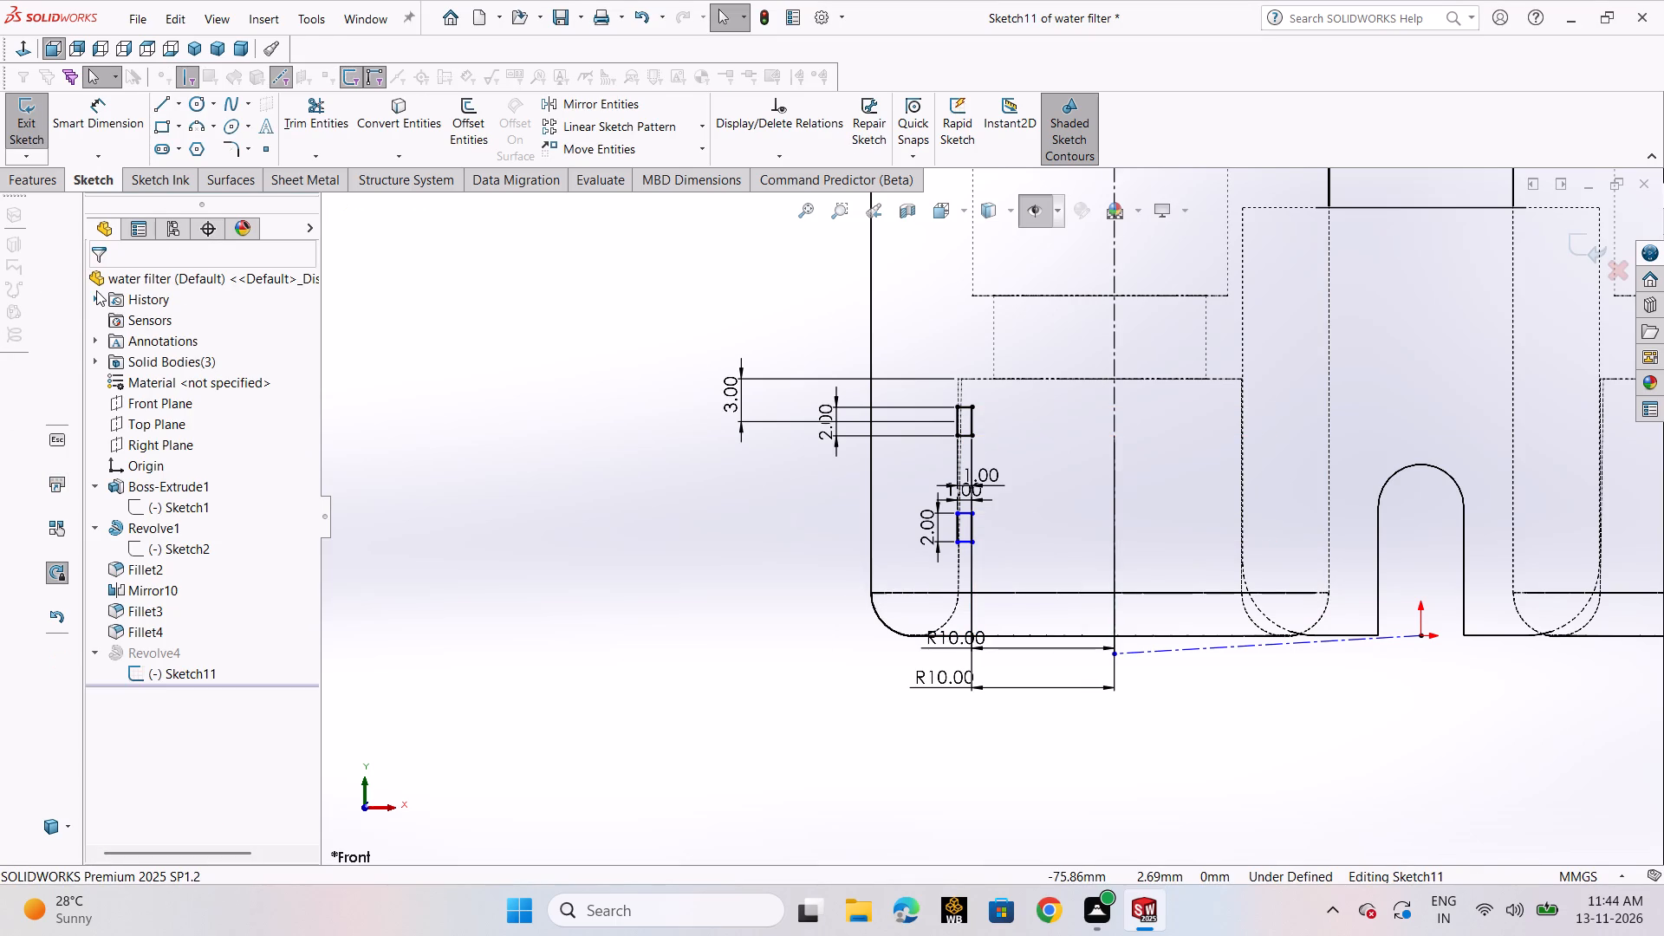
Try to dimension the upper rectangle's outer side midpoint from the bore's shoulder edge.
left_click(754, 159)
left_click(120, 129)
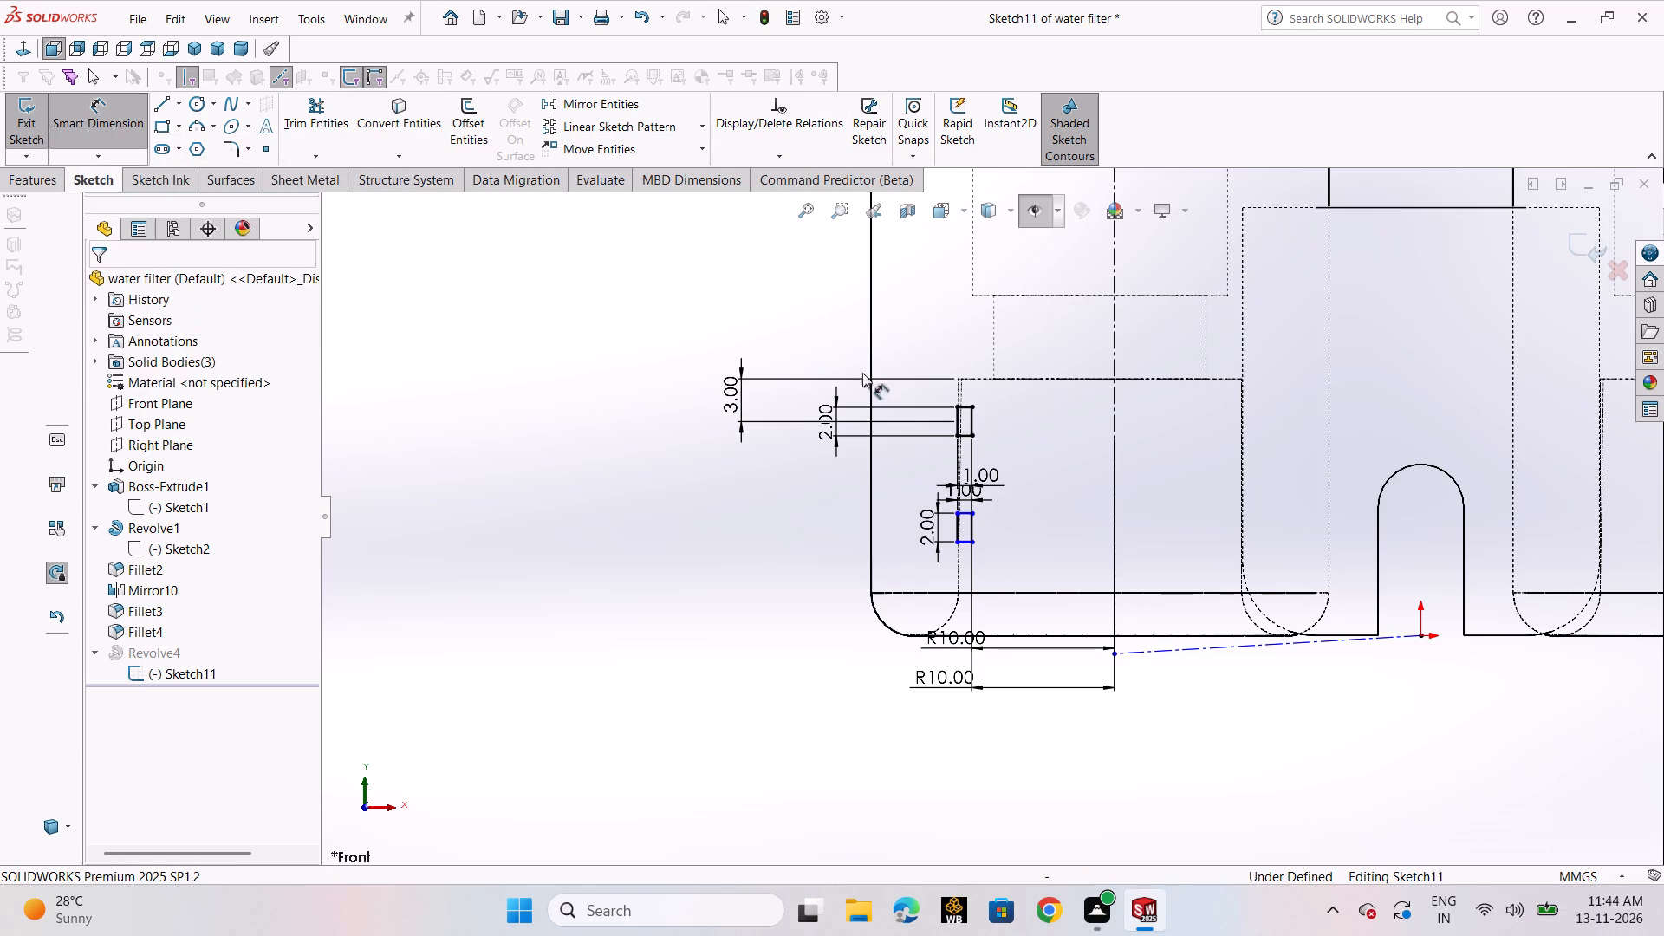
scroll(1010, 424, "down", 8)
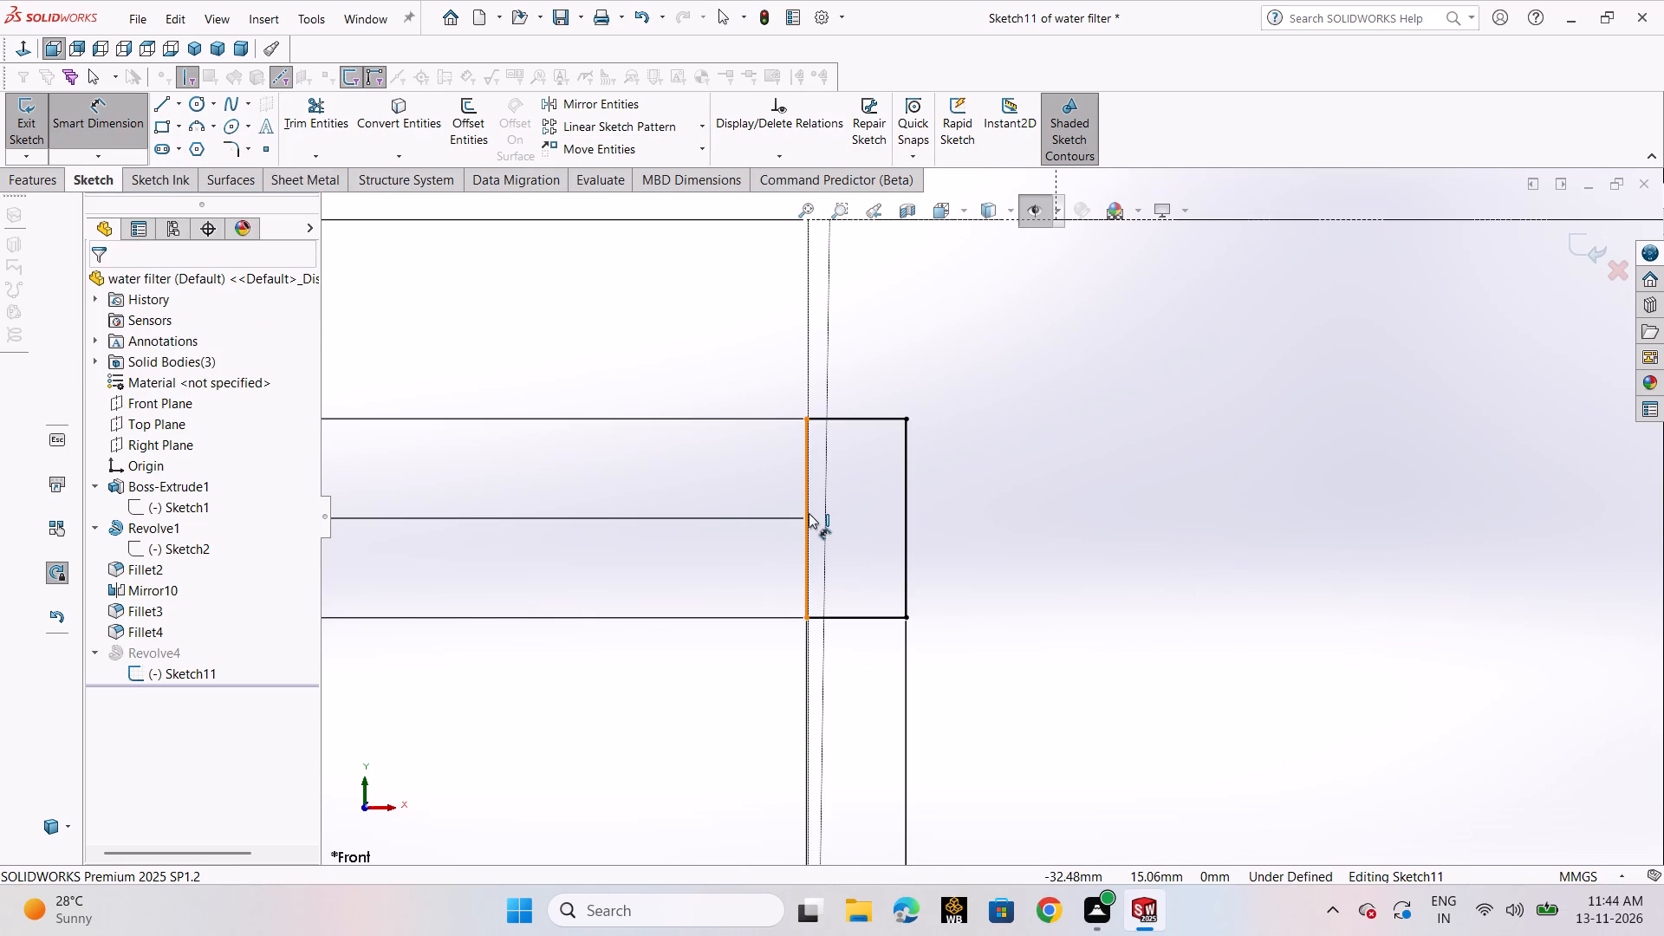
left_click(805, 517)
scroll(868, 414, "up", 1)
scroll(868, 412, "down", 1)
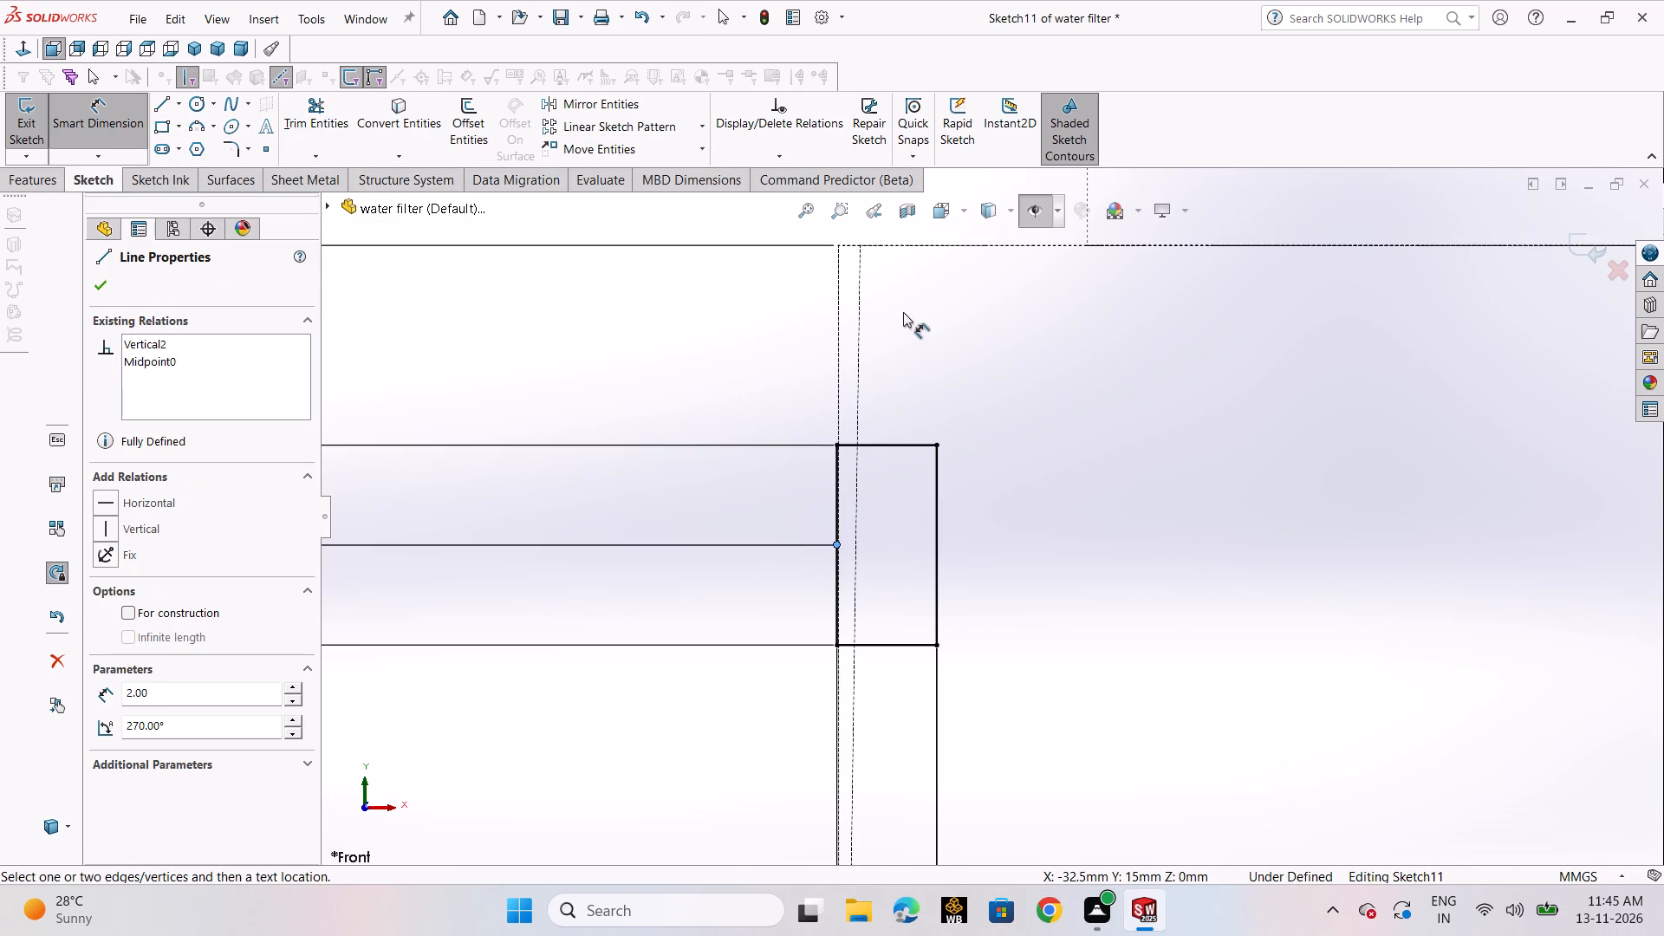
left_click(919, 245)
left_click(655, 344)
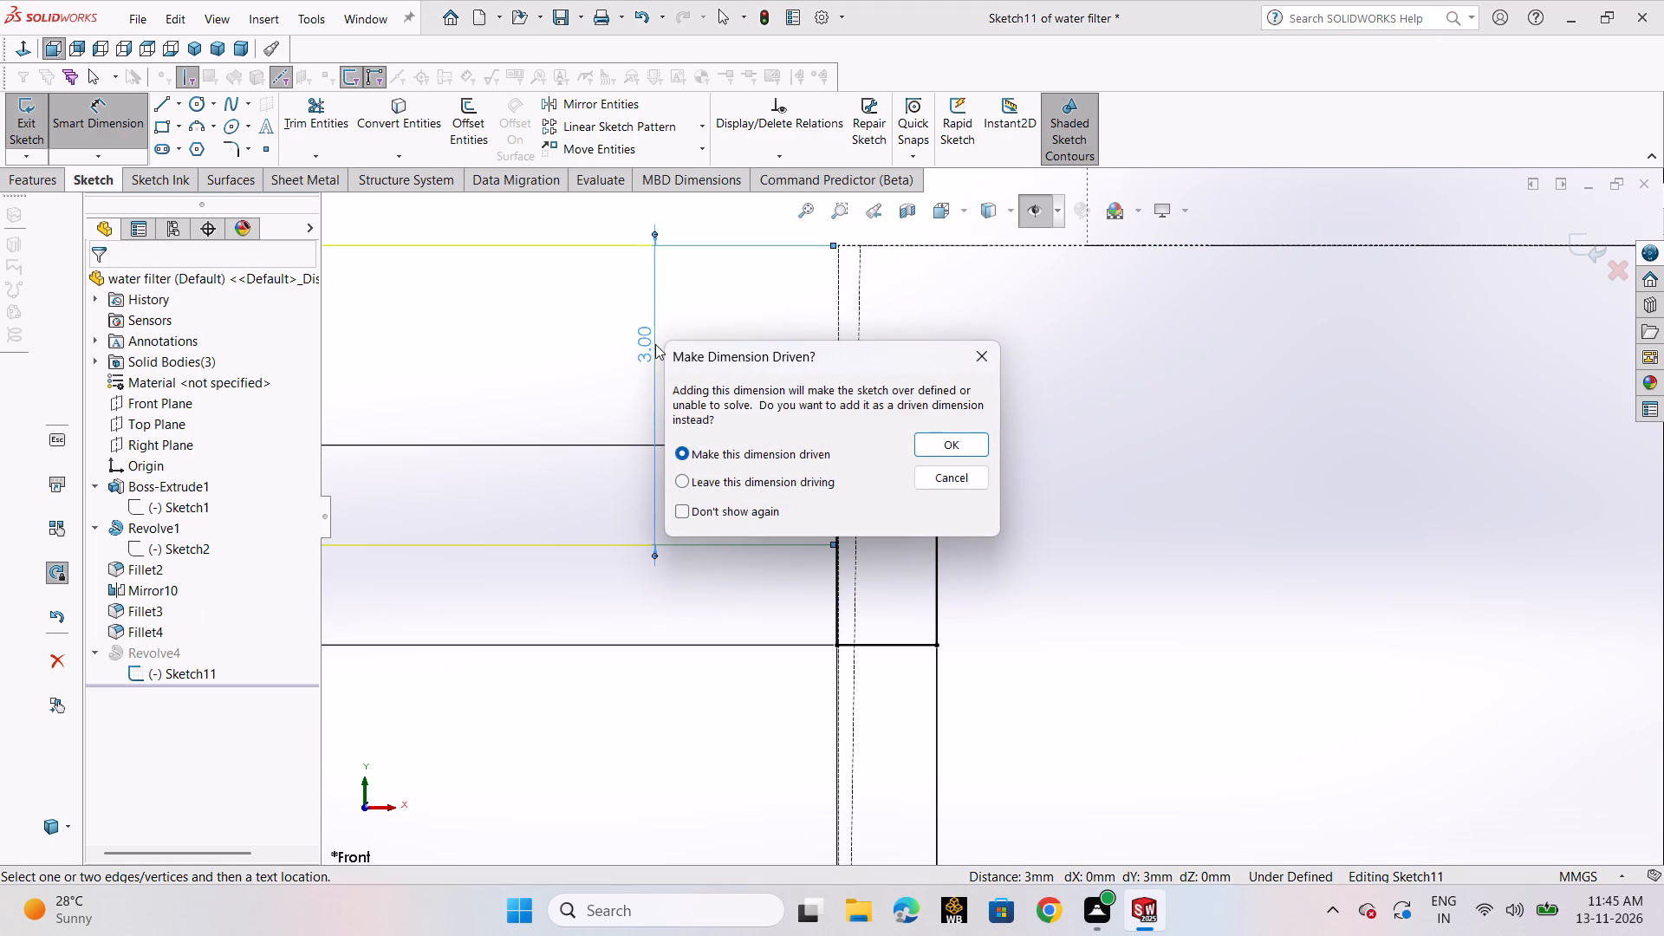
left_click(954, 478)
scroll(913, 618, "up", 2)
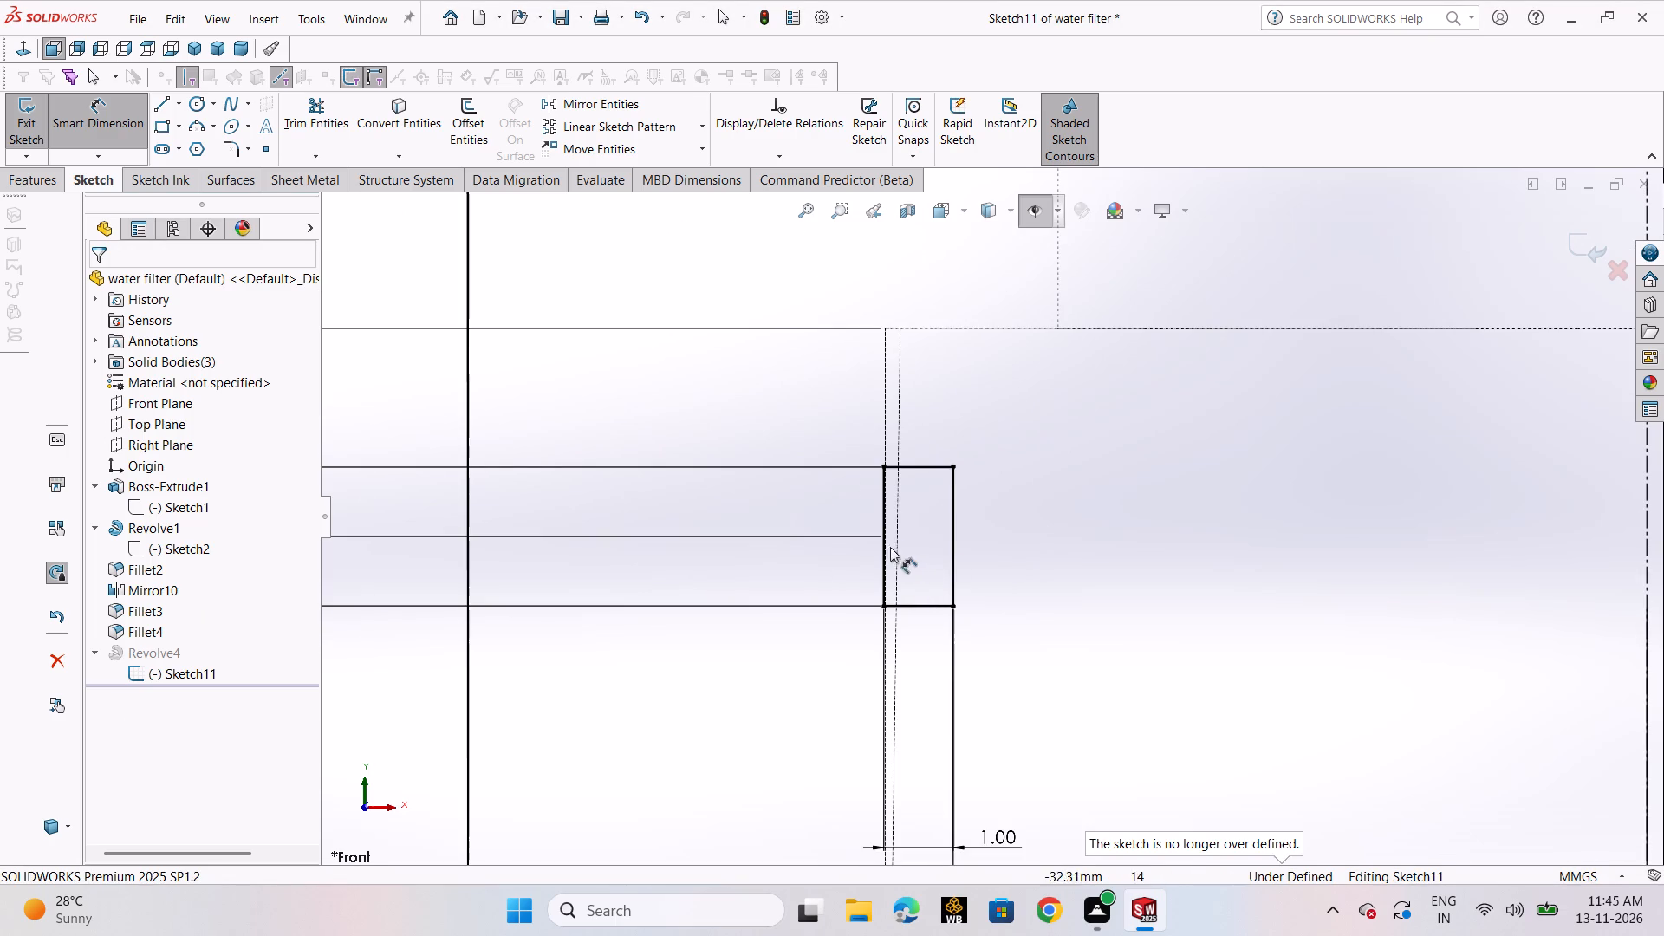
Dimension the vertical distance between the midpoints of the upper and lower rectangles' outer sides at 10 mm.
left_click(883, 533)
scroll(879, 634, "up", 3)
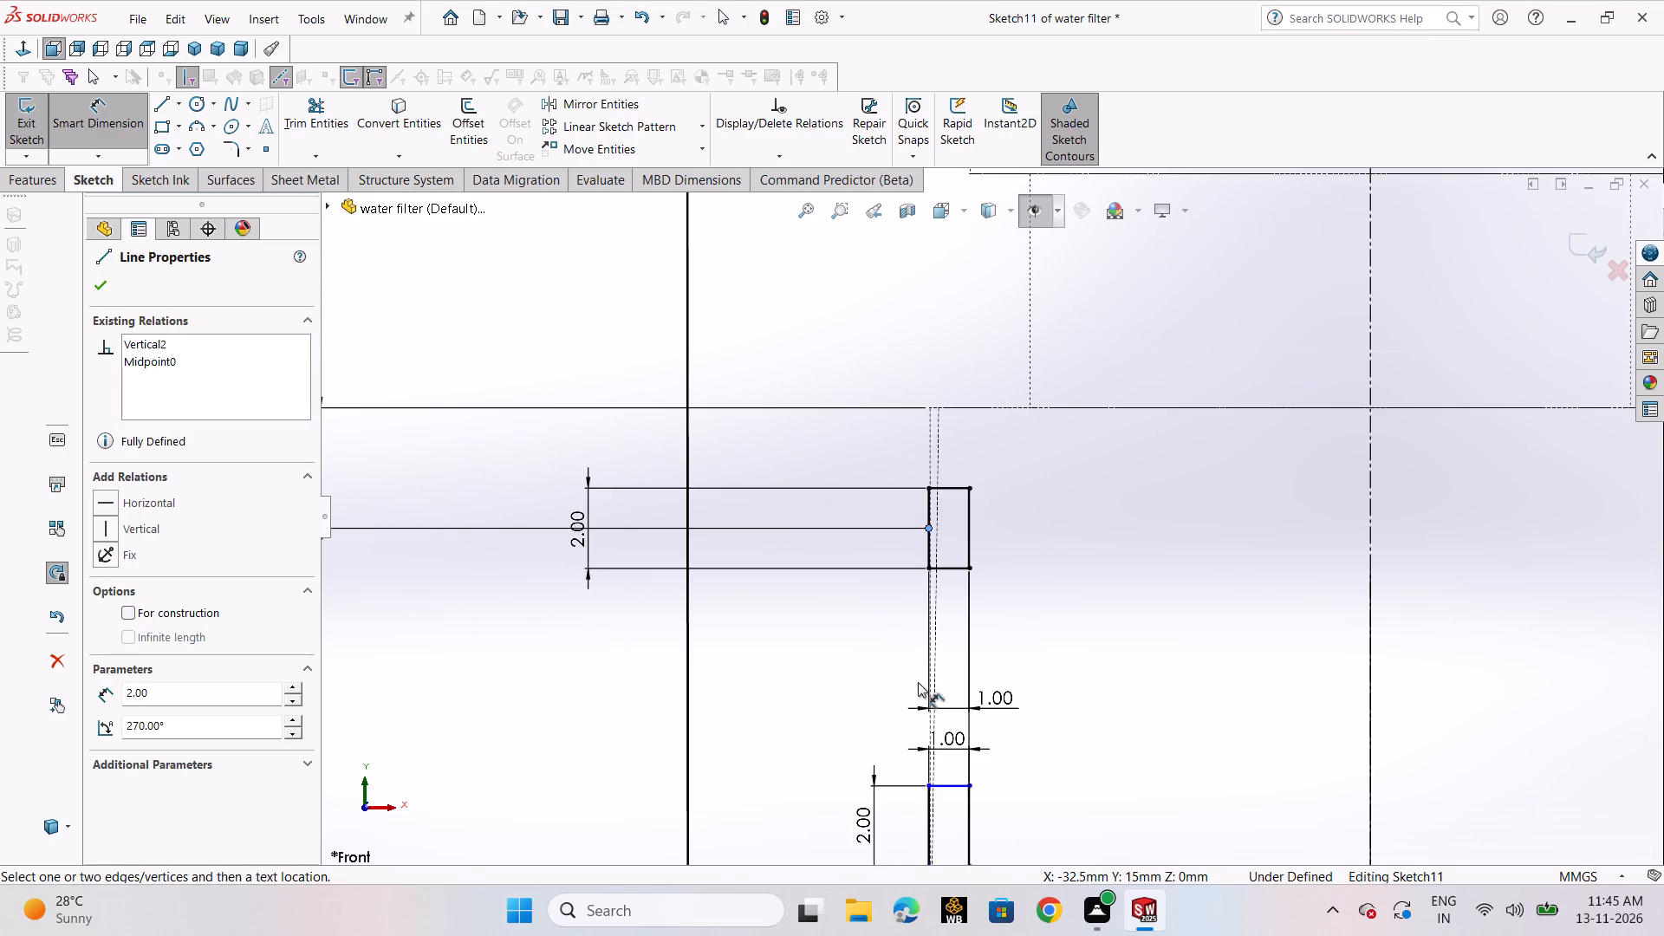
scroll(921, 787, "up", 3)
scroll(974, 692, "down", 6)
scroll(952, 671, "up", 1)
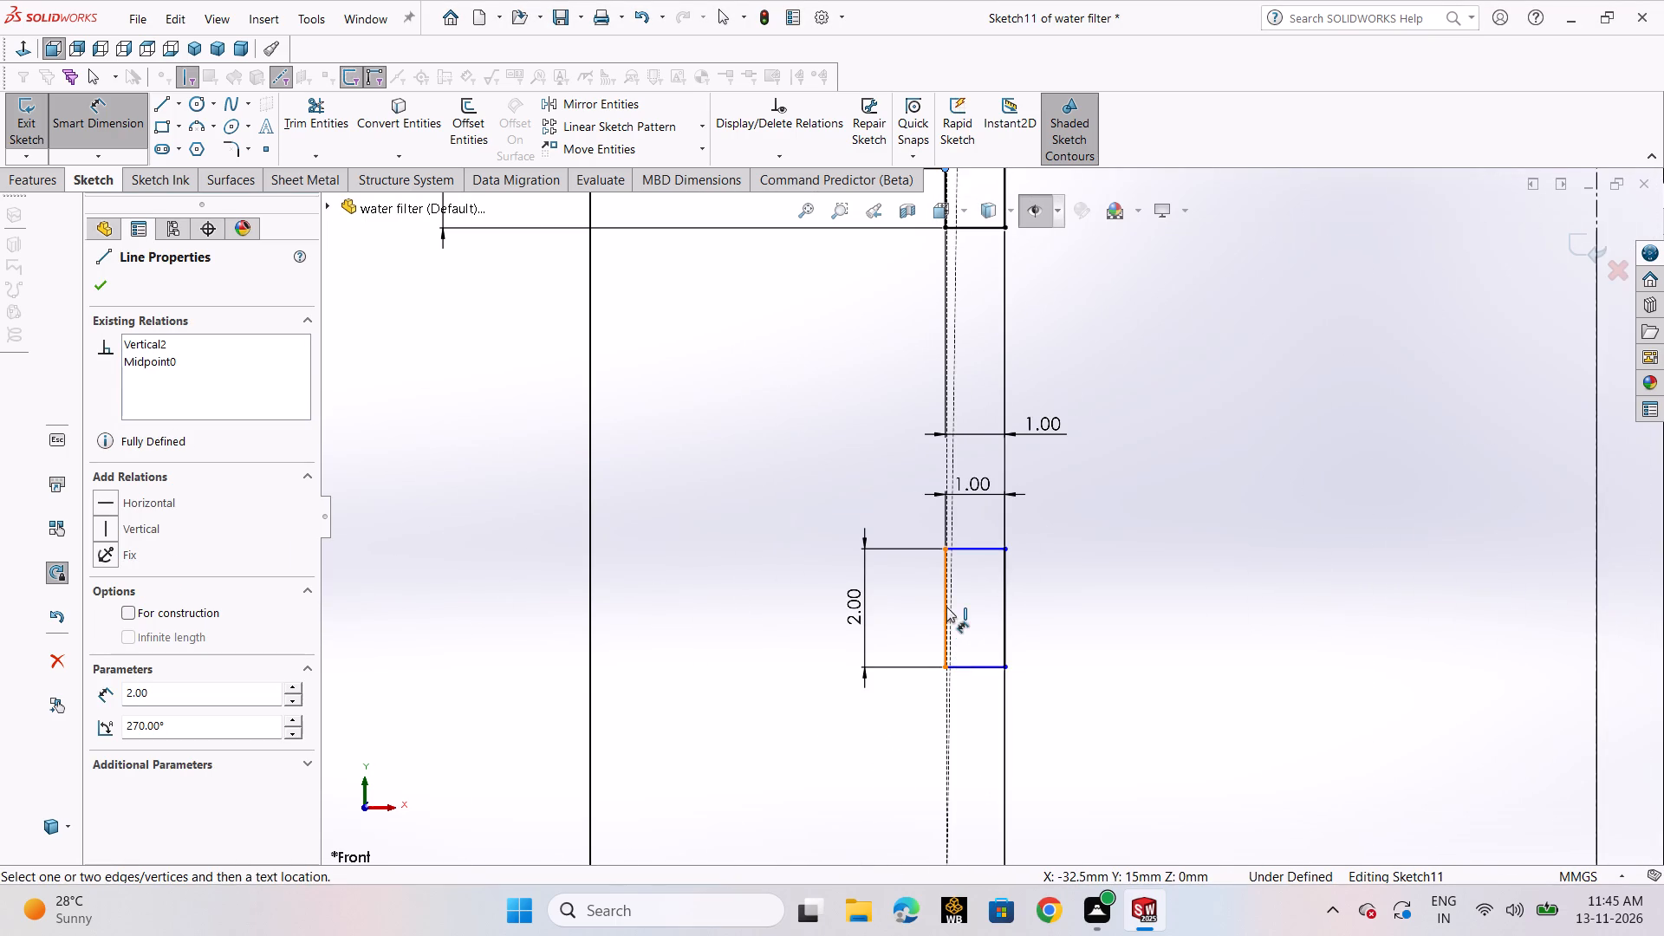
left_click(942, 609)
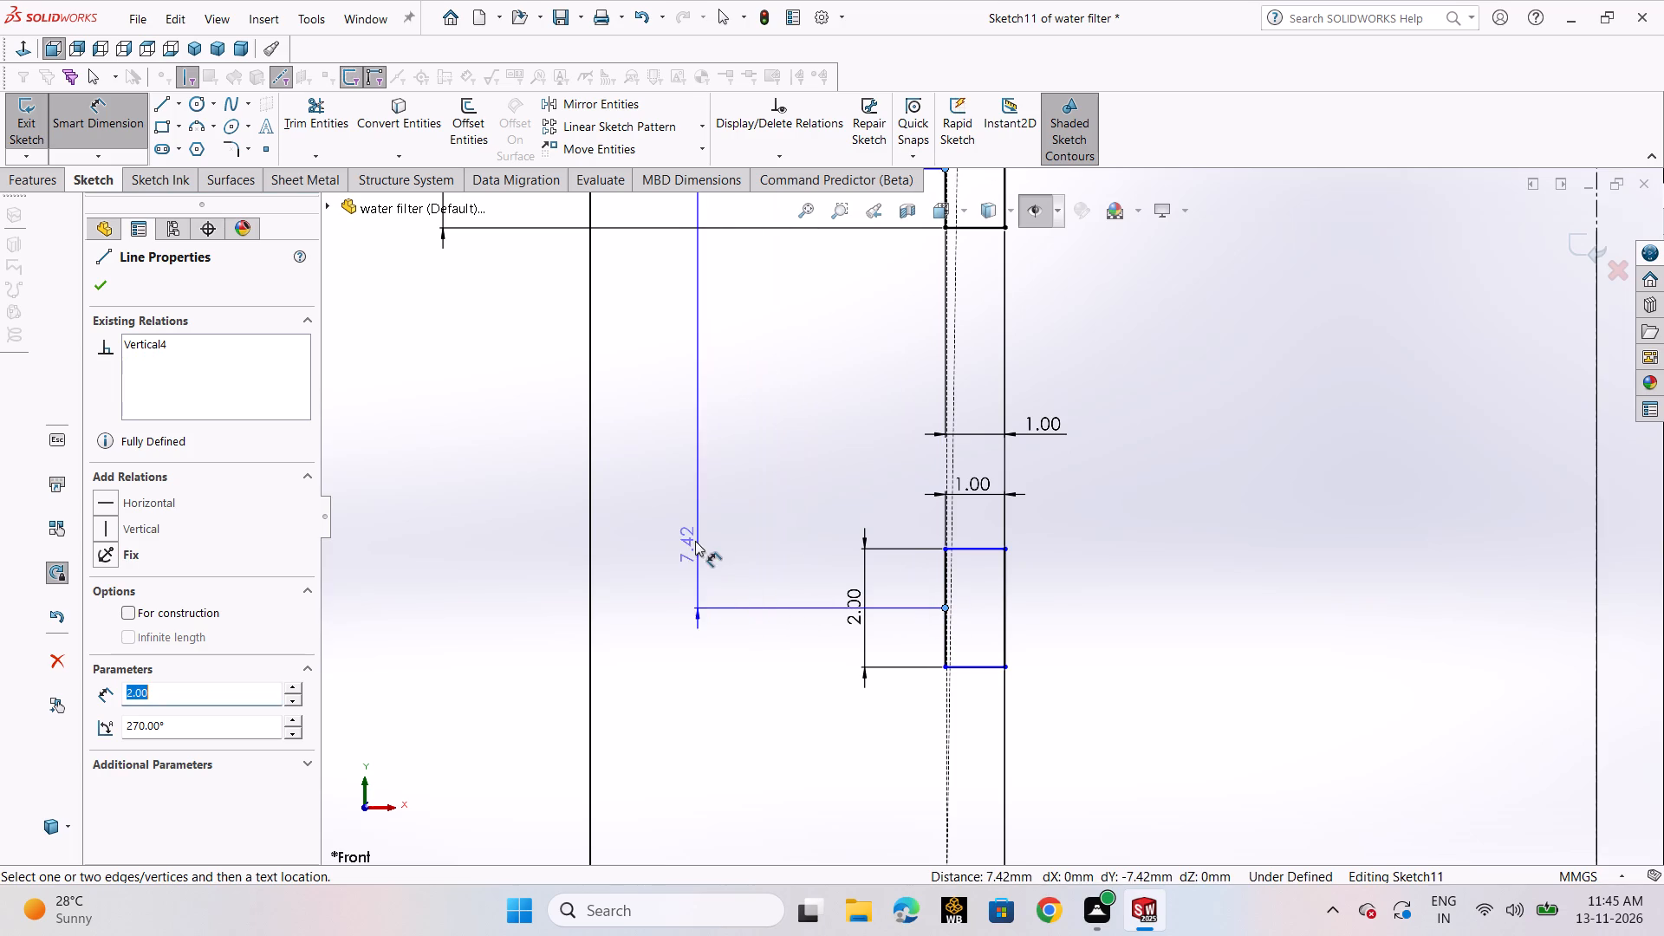
left_click(690, 517)
type("10")
key("Return")
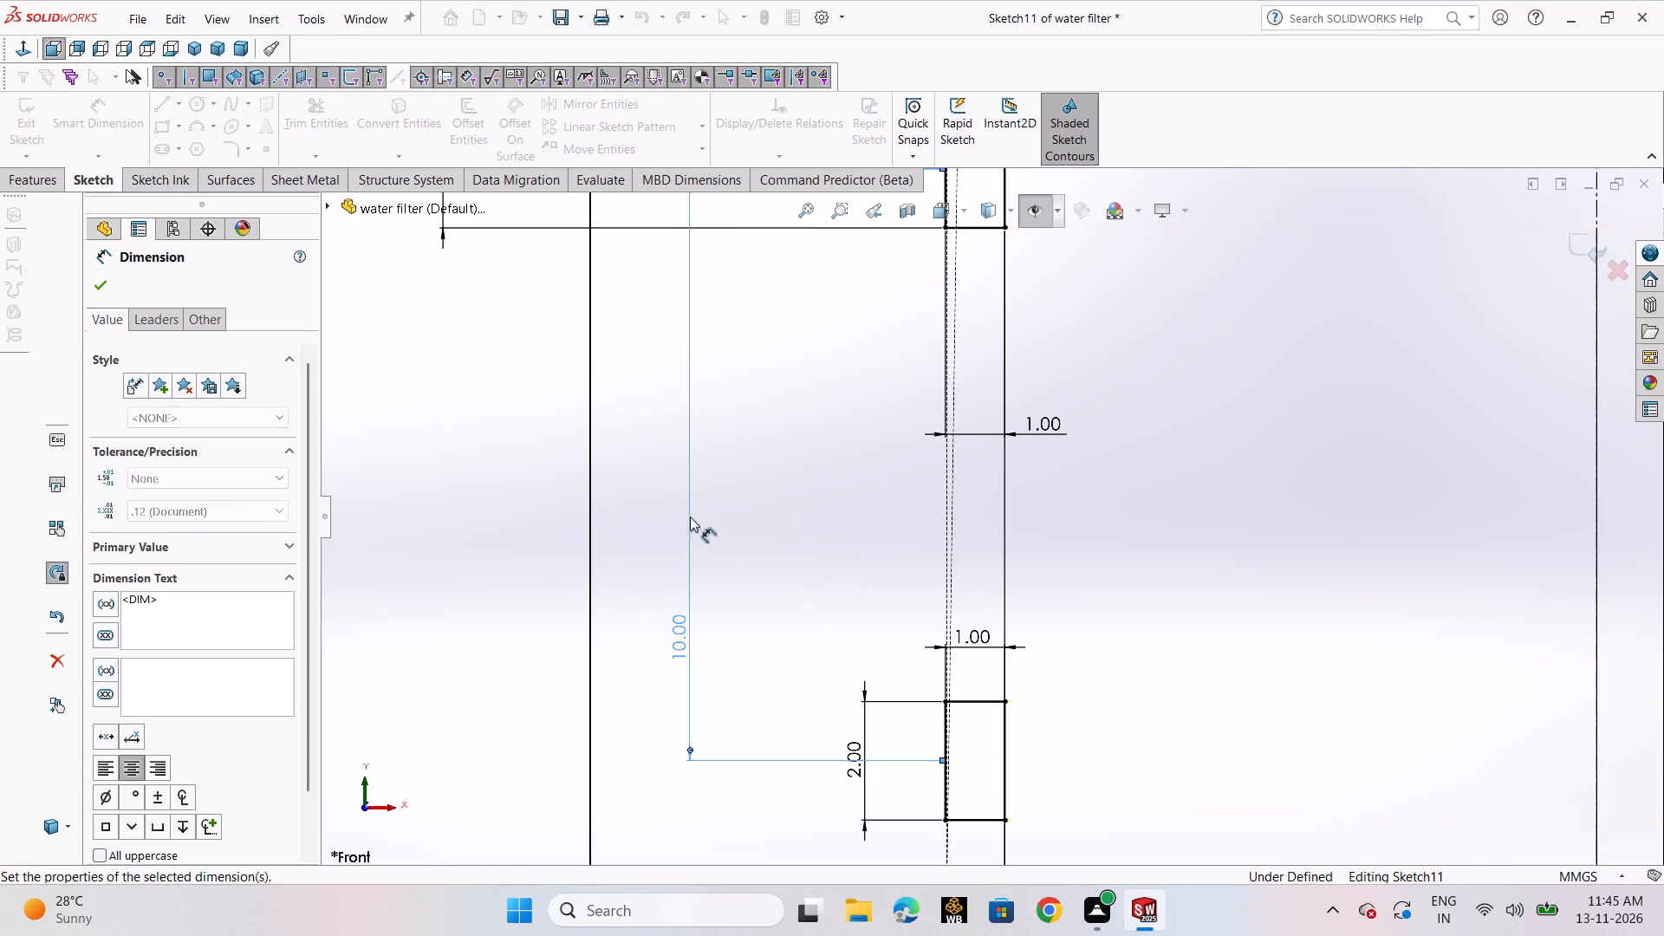
left_click(106, 286)
Exit the edited sketch and rebuild the revolved bands in the left bore.
scroll(1116, 434, "up", 11)
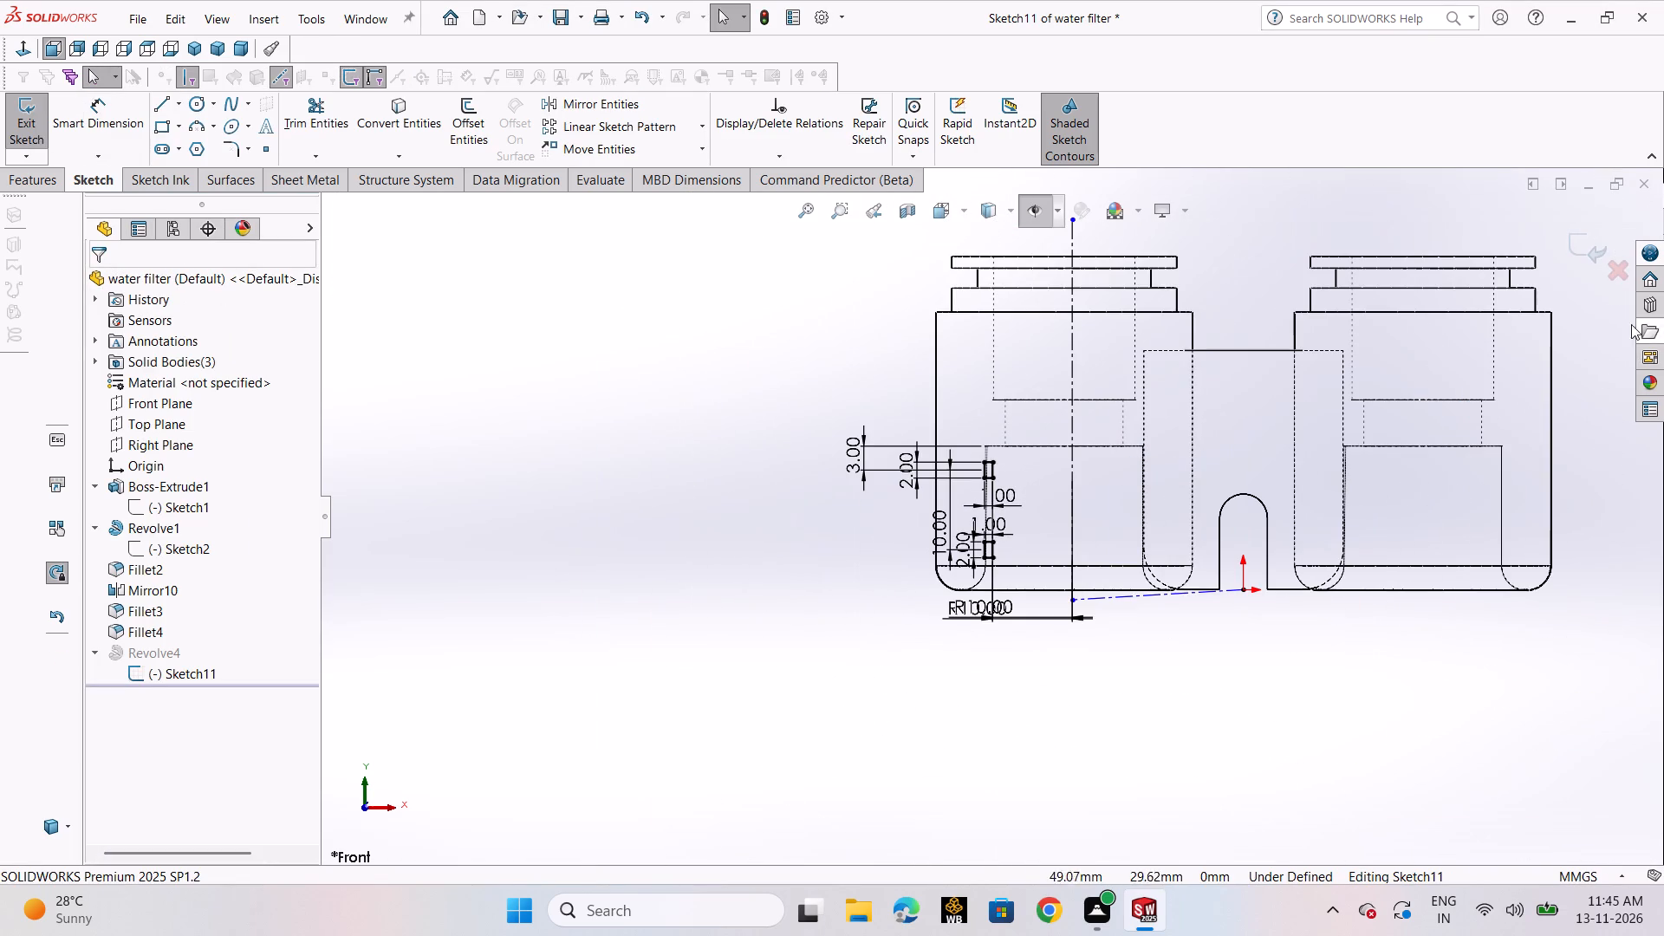
left_click(1583, 254)
scroll(1111, 531, "down", 2)
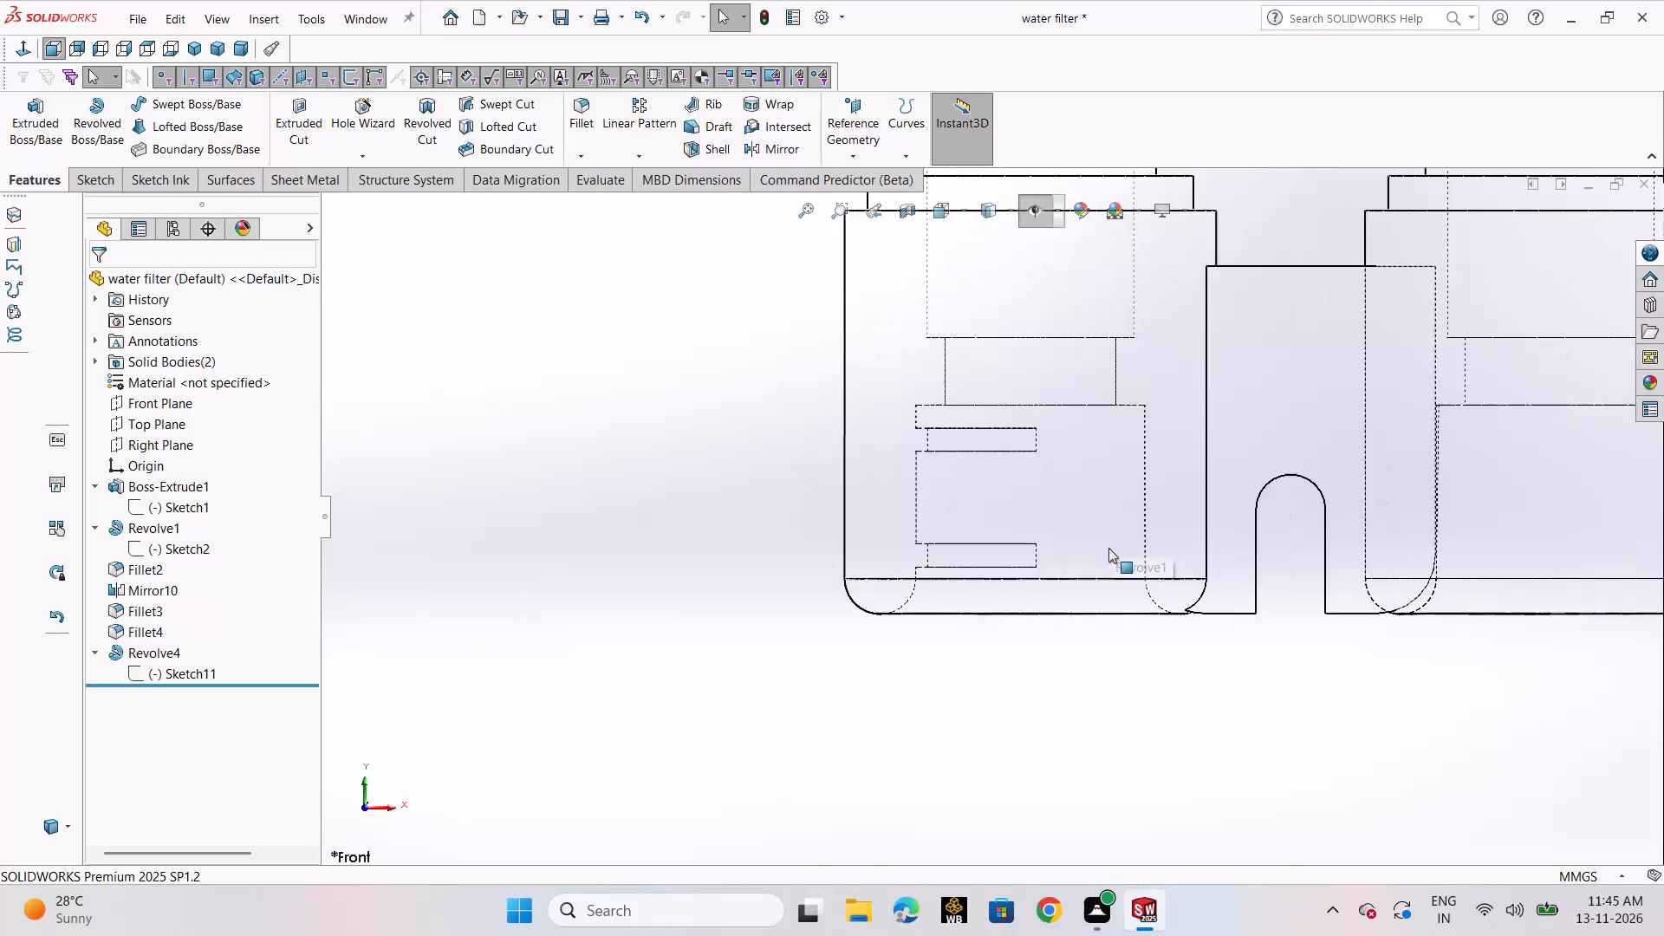
Set the part's display style to Shaded With Edges.
scroll(1109, 564, "up", 2)
middle_click_drag(1112, 584, 1206, 614)
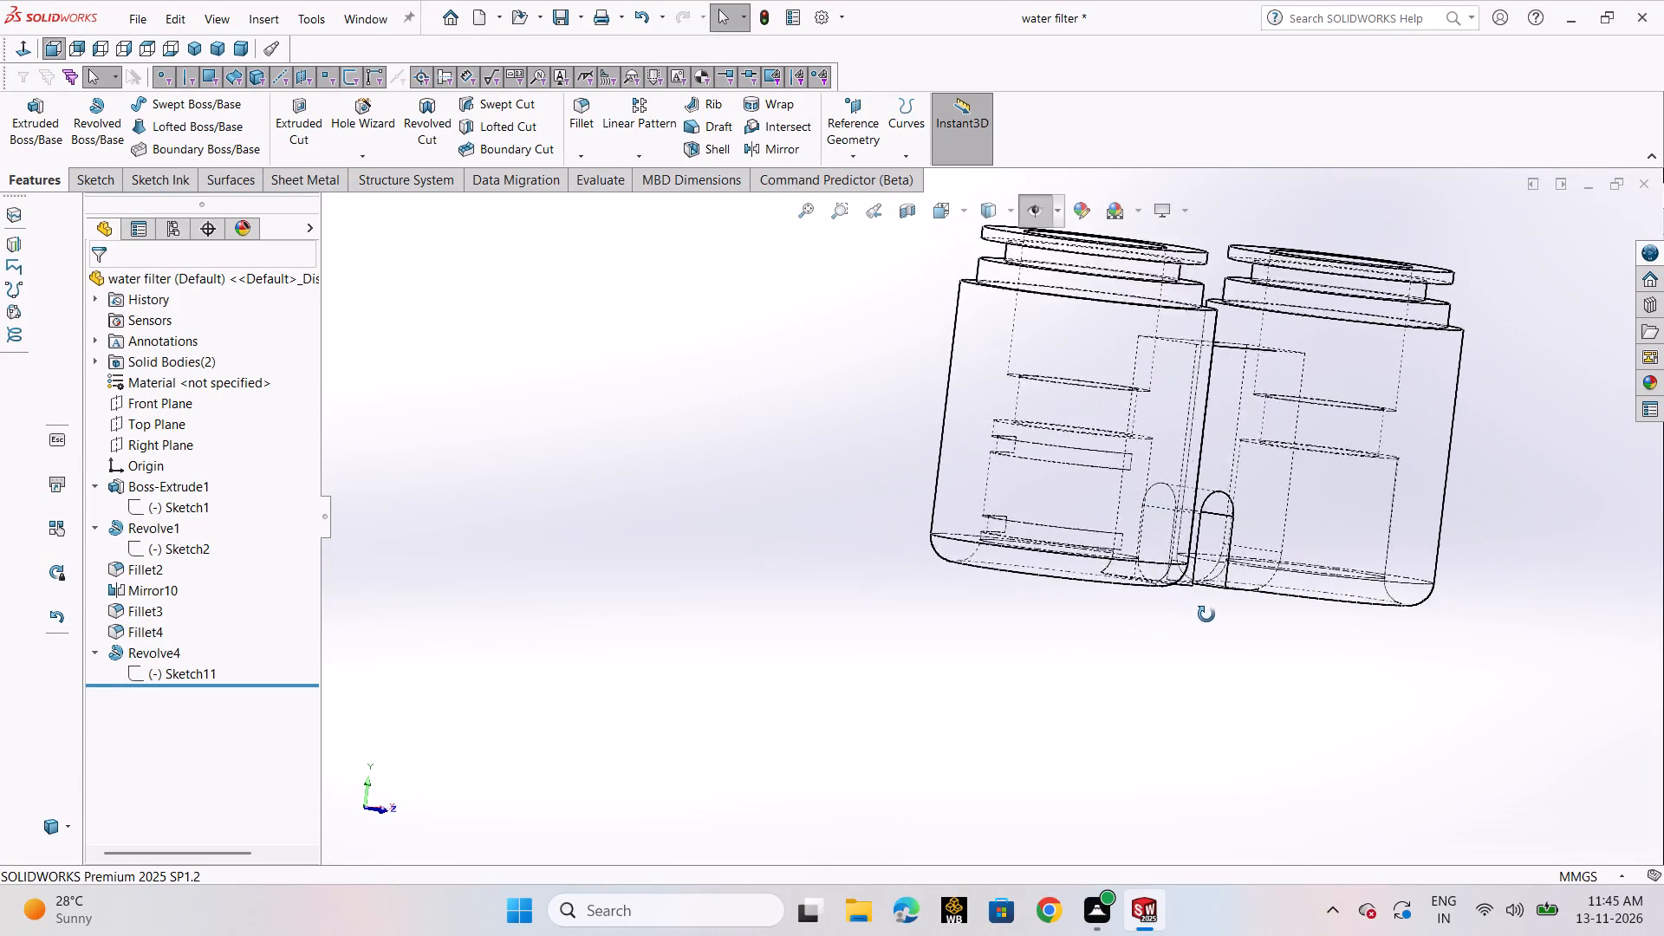
middle_click_drag(1206, 614, 1119, 629)
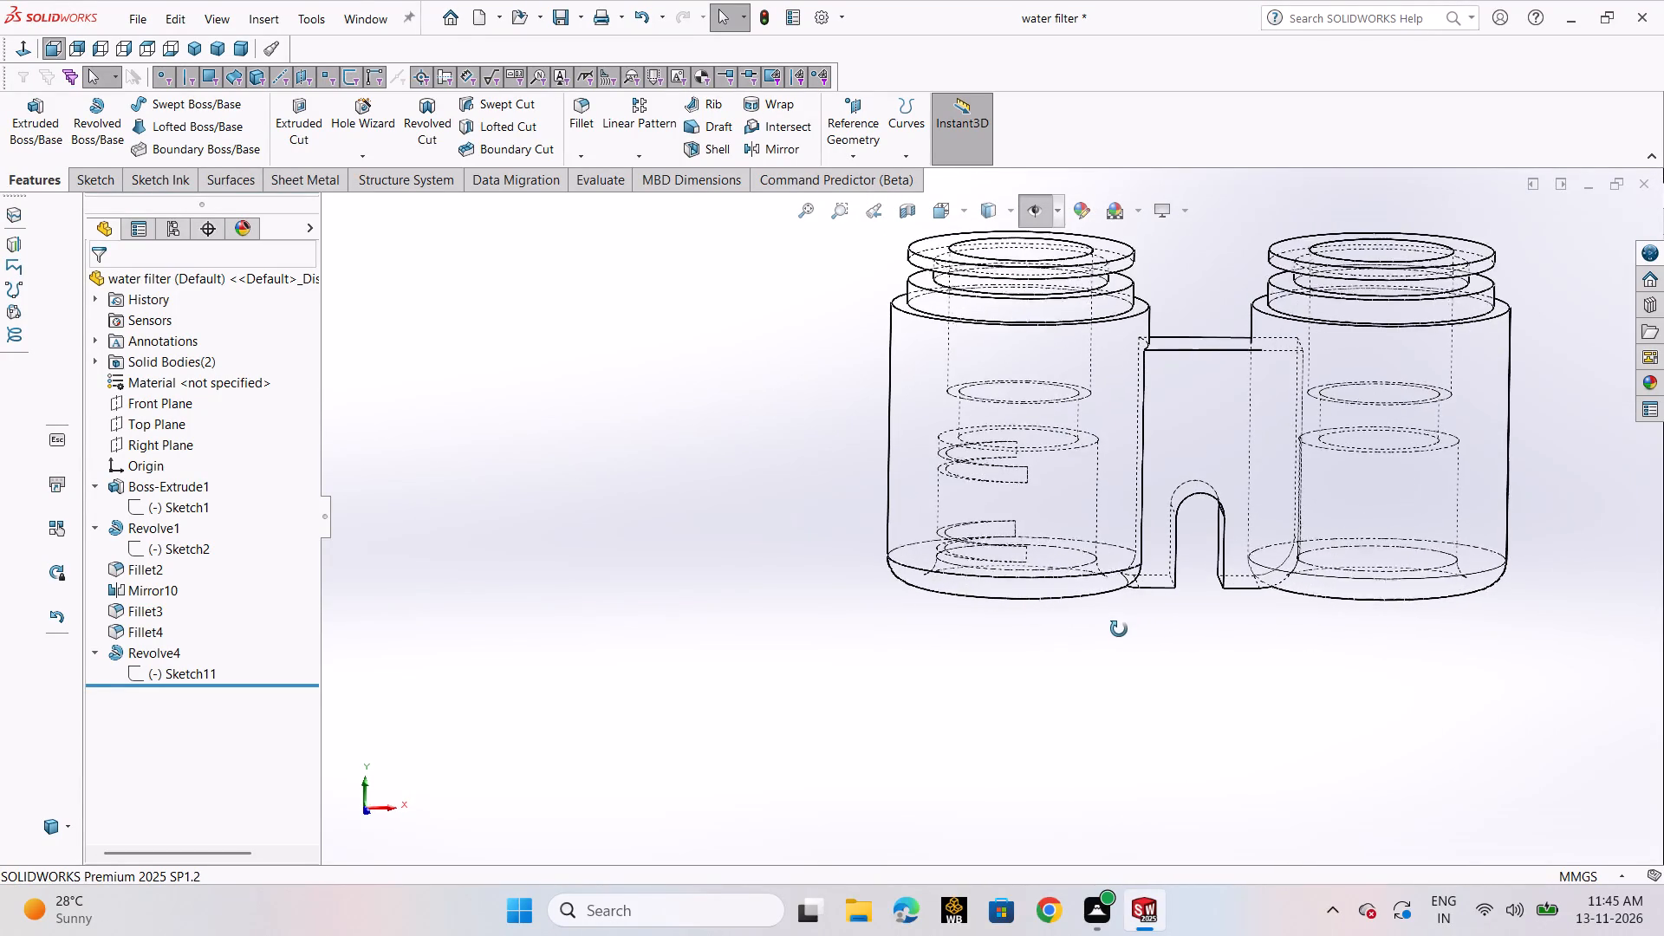
middle_click_drag(1119, 629, 1119, 632)
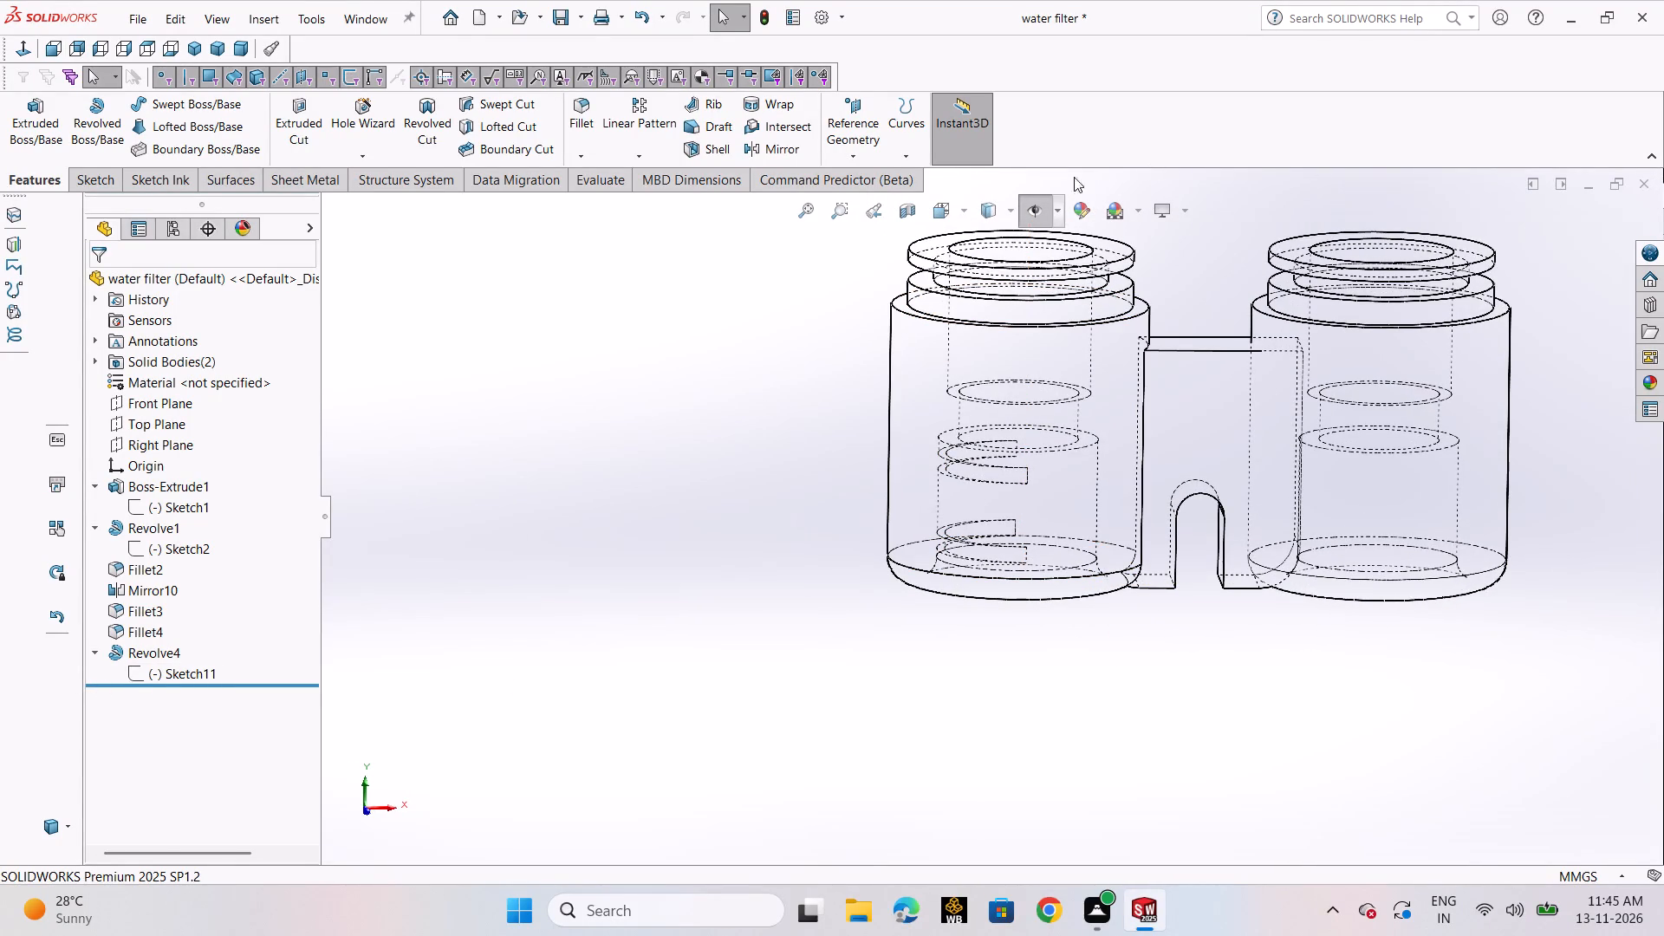
left_click(1010, 220)
left_click(983, 248)
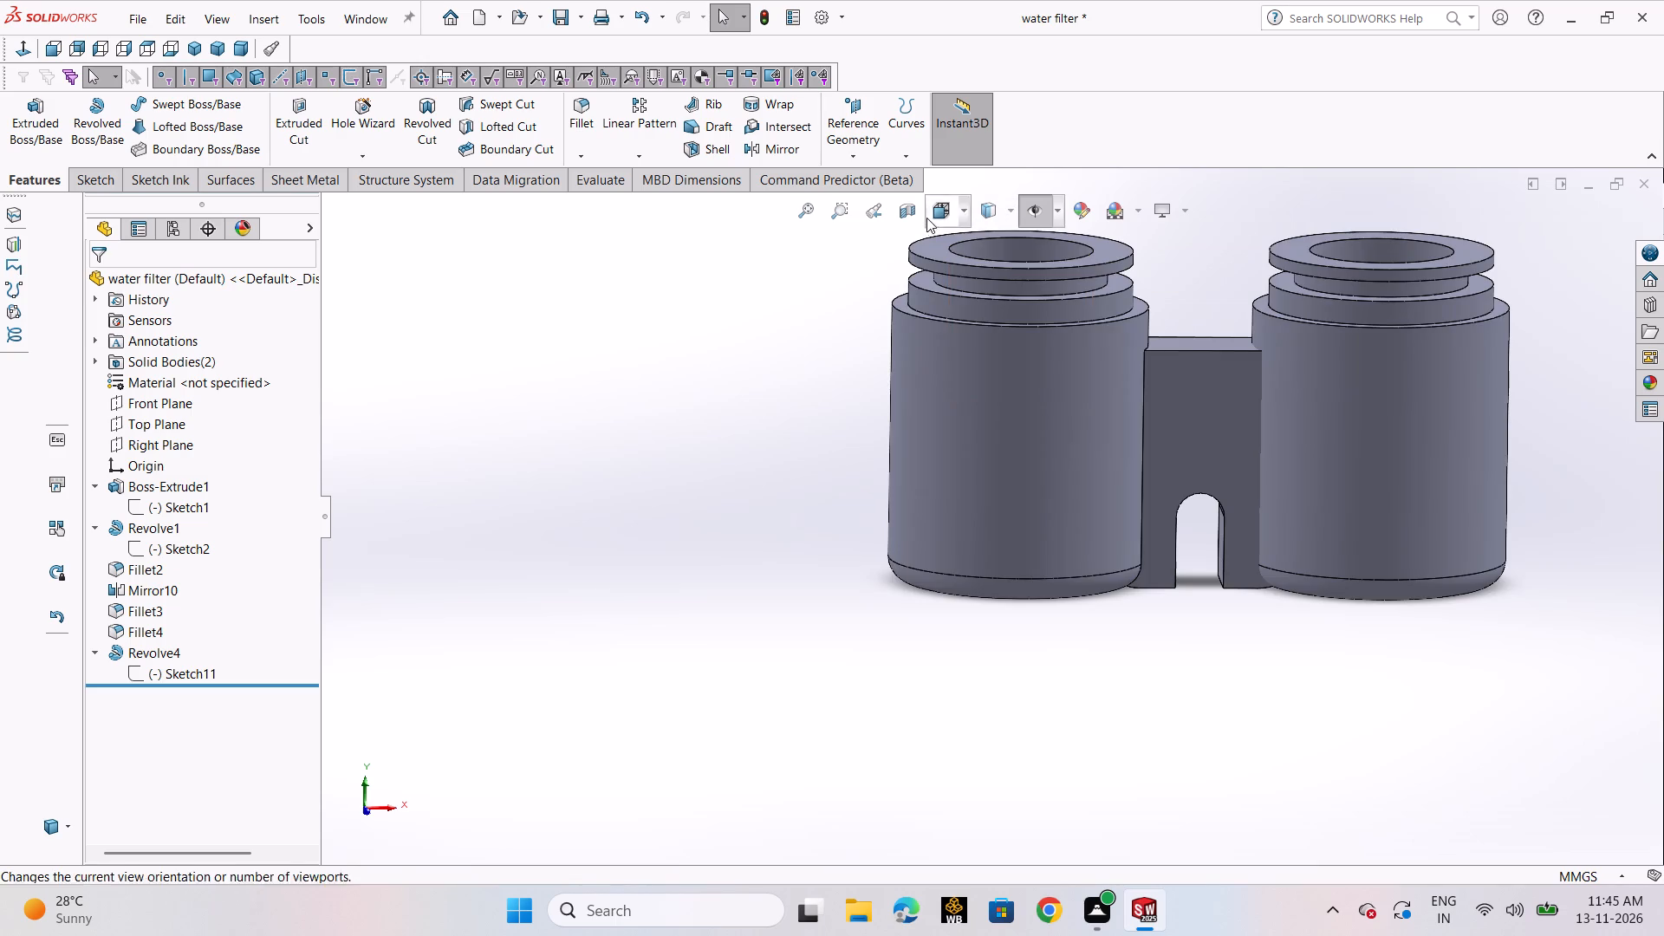
Apply a planar section view based on the Right Plane that cuts lengthwise through both bores.
left_click(900, 215)
scroll(1101, 492, "up", 5)
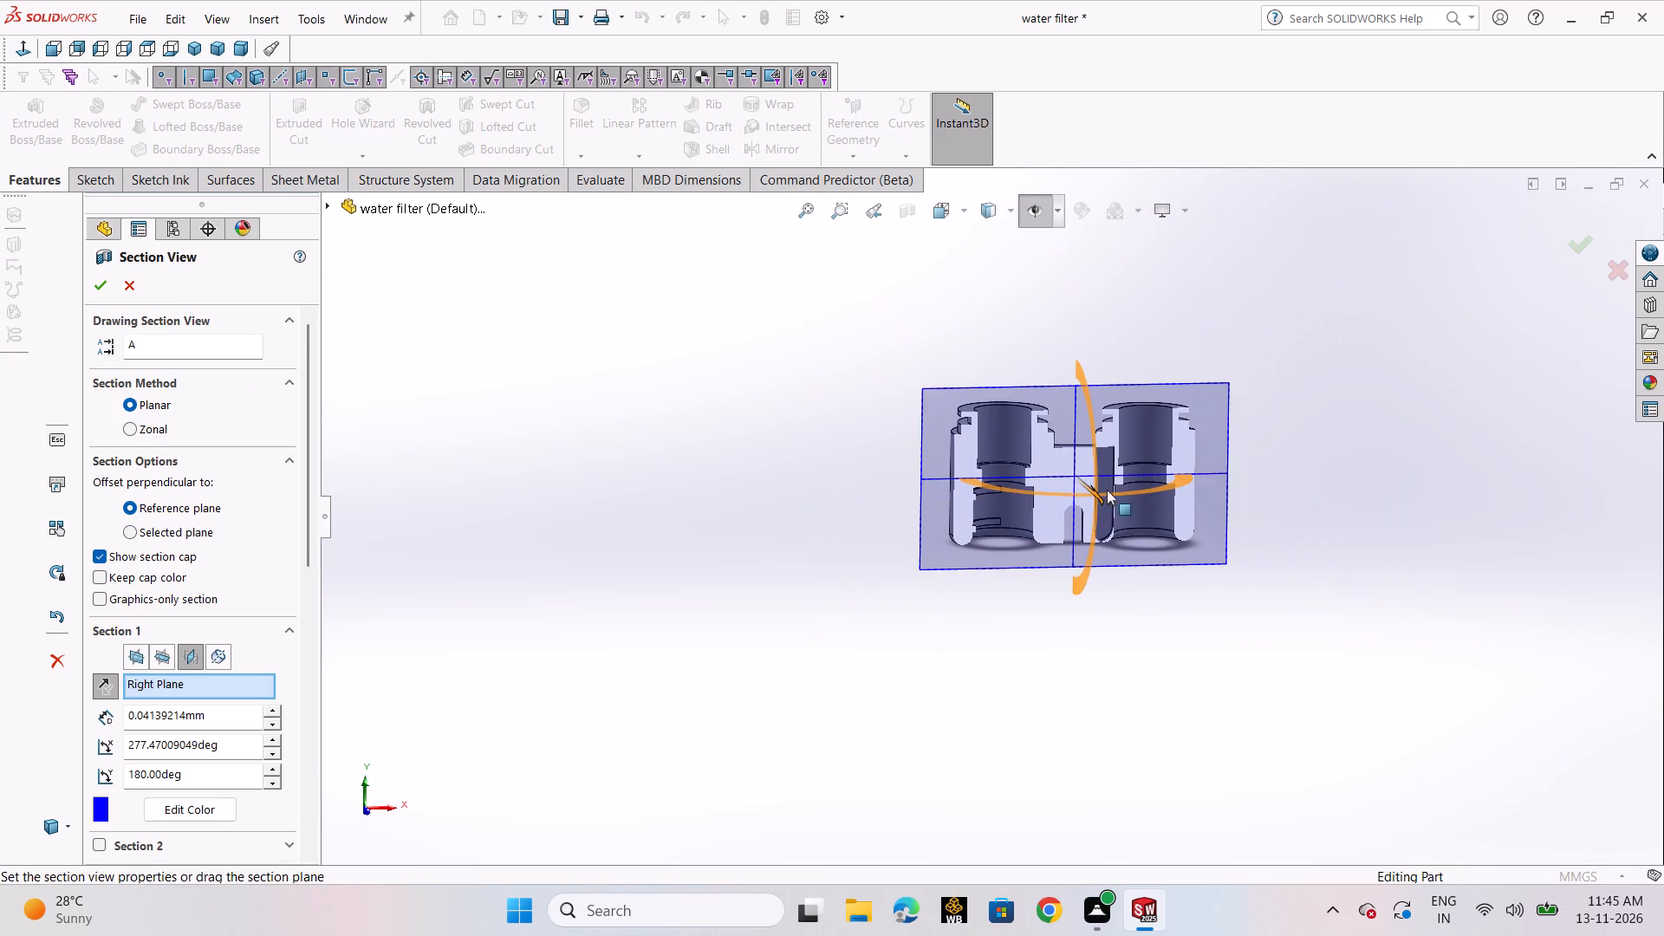
middle_click_drag(1150, 604, 1208, 691)
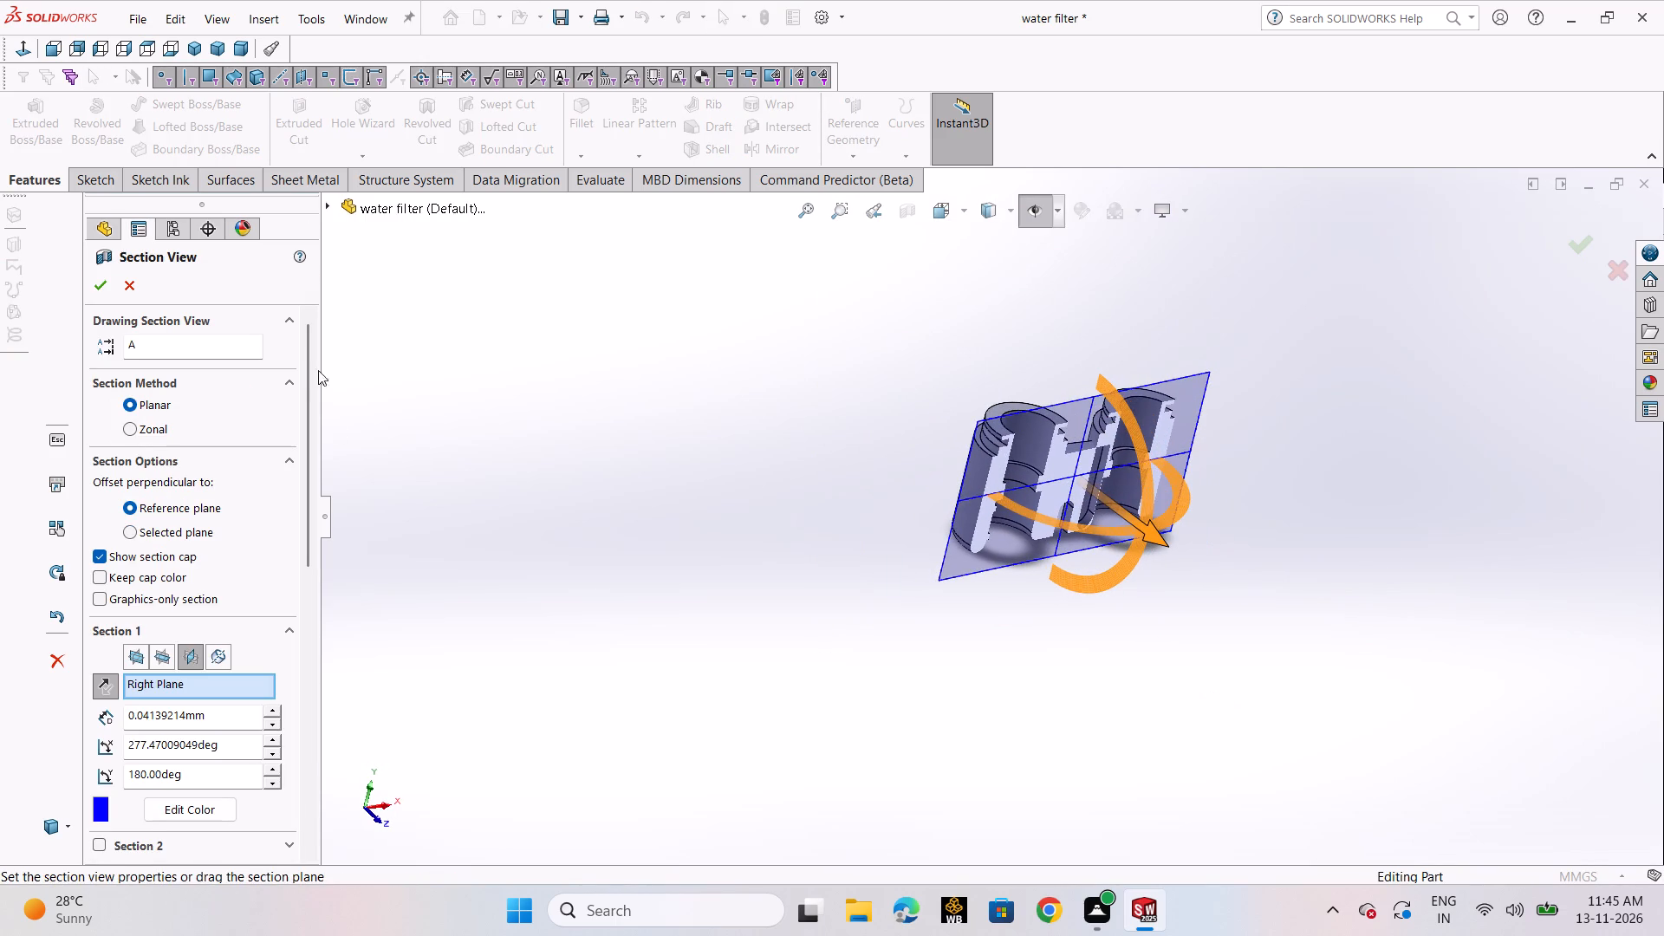
left_click(107, 286)
left_click(636, 478)
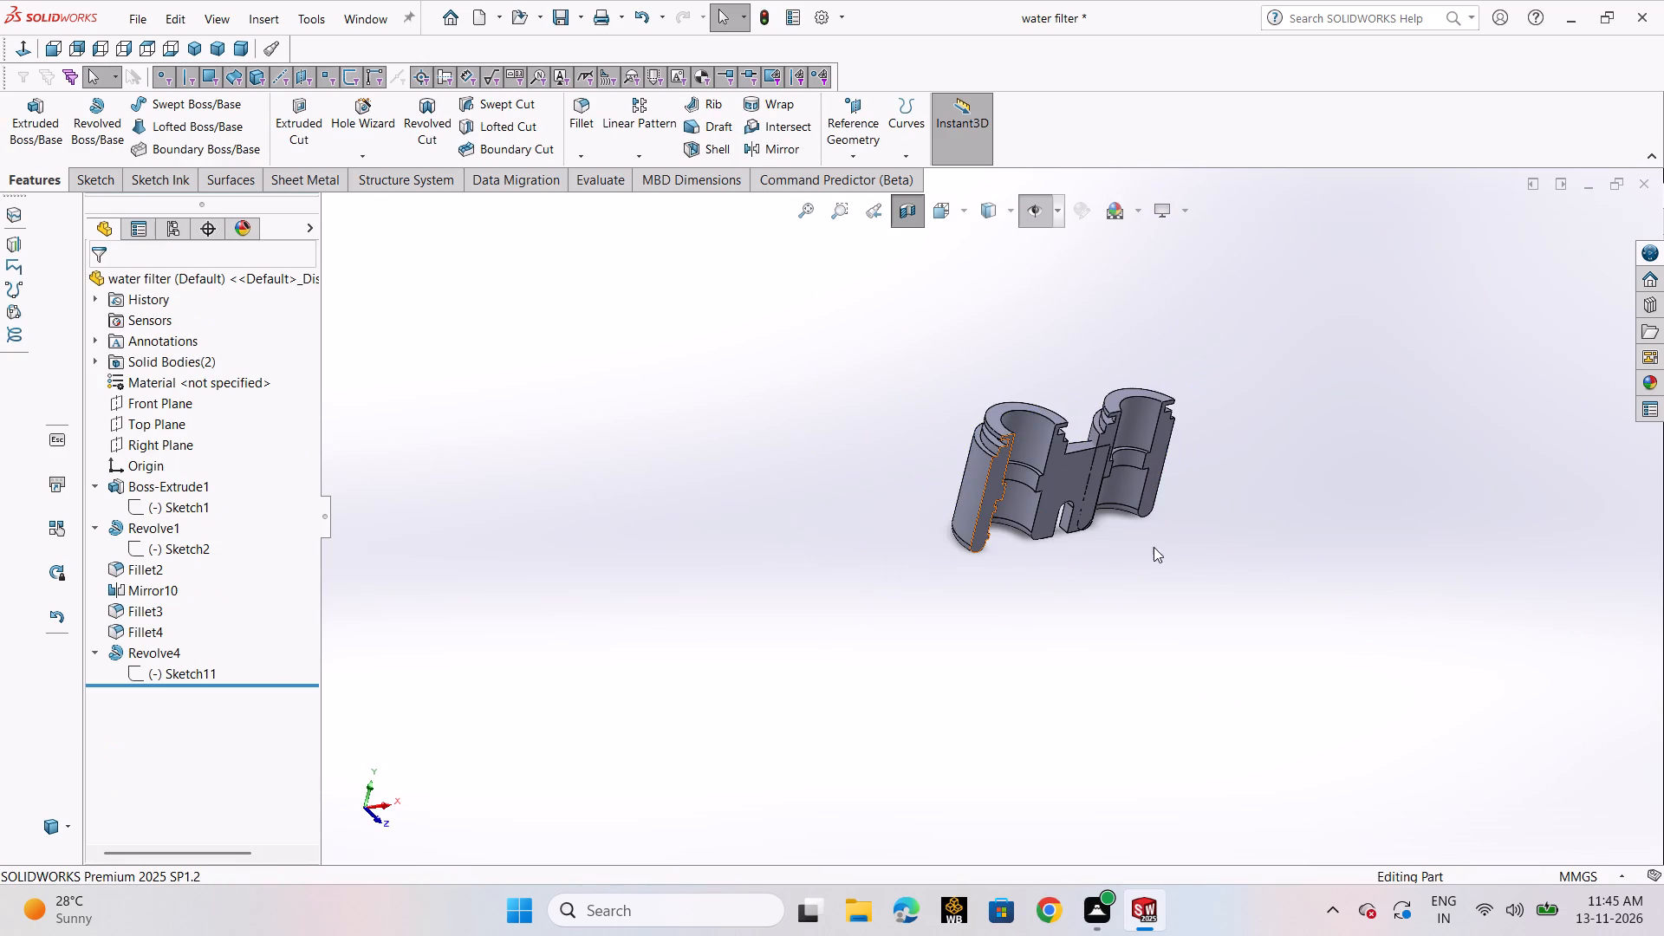
Edit the sketch of the revolved bands and open the lower rectangle's width dimension.
left_click(205, 675)
left_click(230, 603)
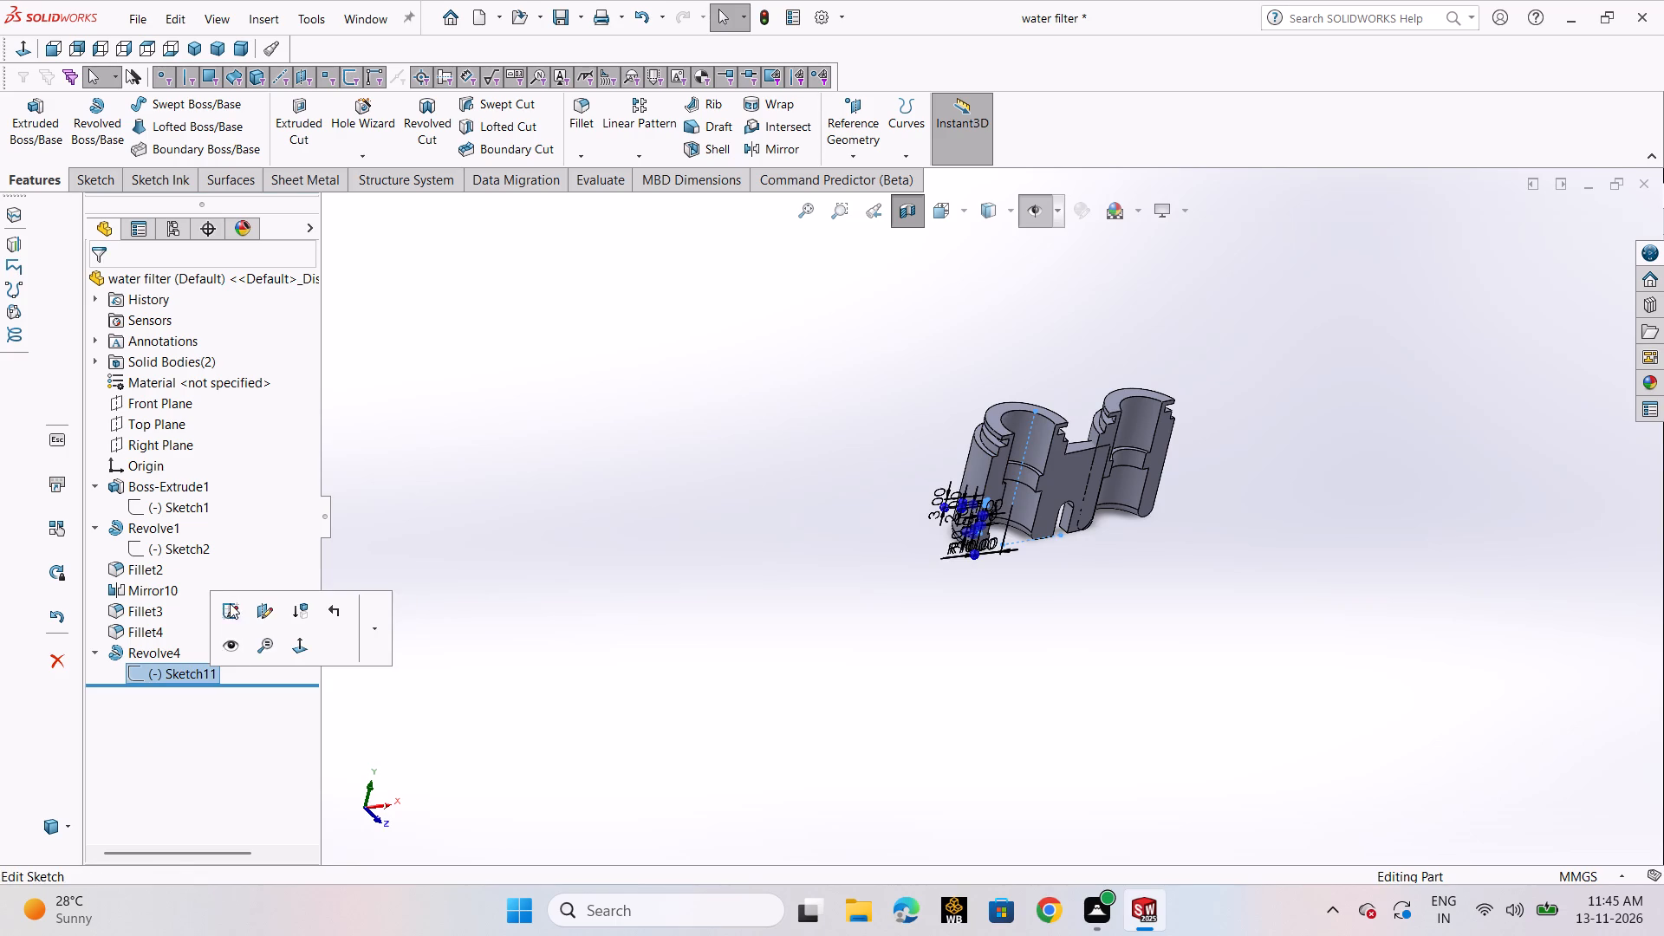
scroll(805, 535, "down", 1)
scroll(790, 571, "up", 4)
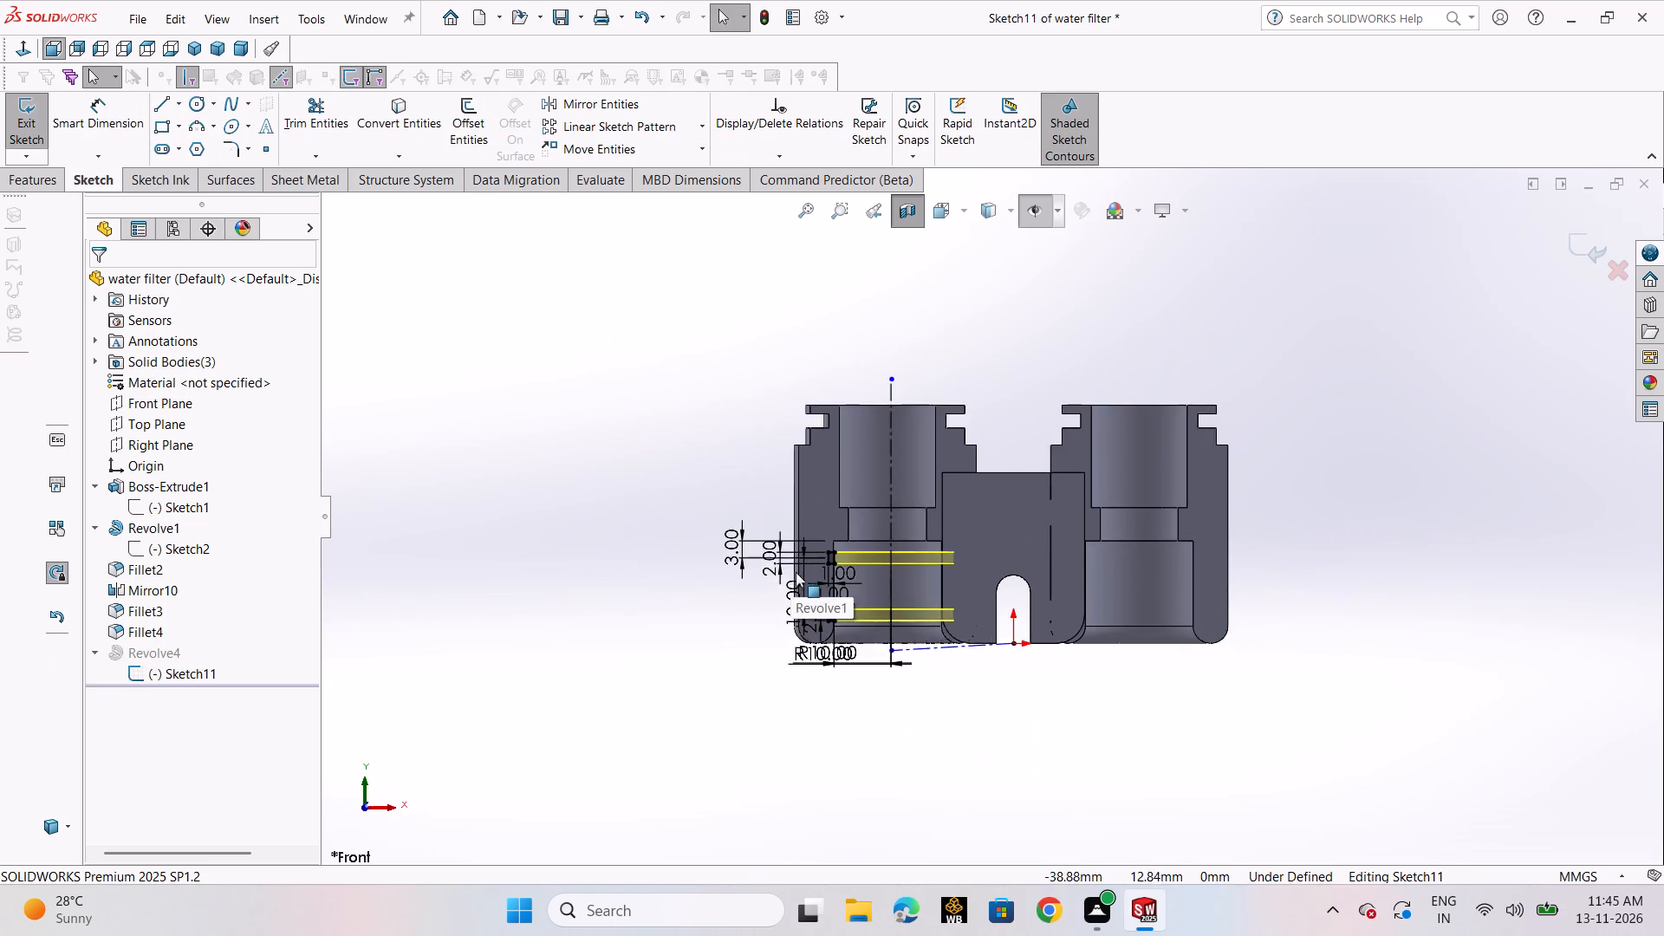
scroll(813, 584, "down", 3)
scroll(885, 599, "down", 4)
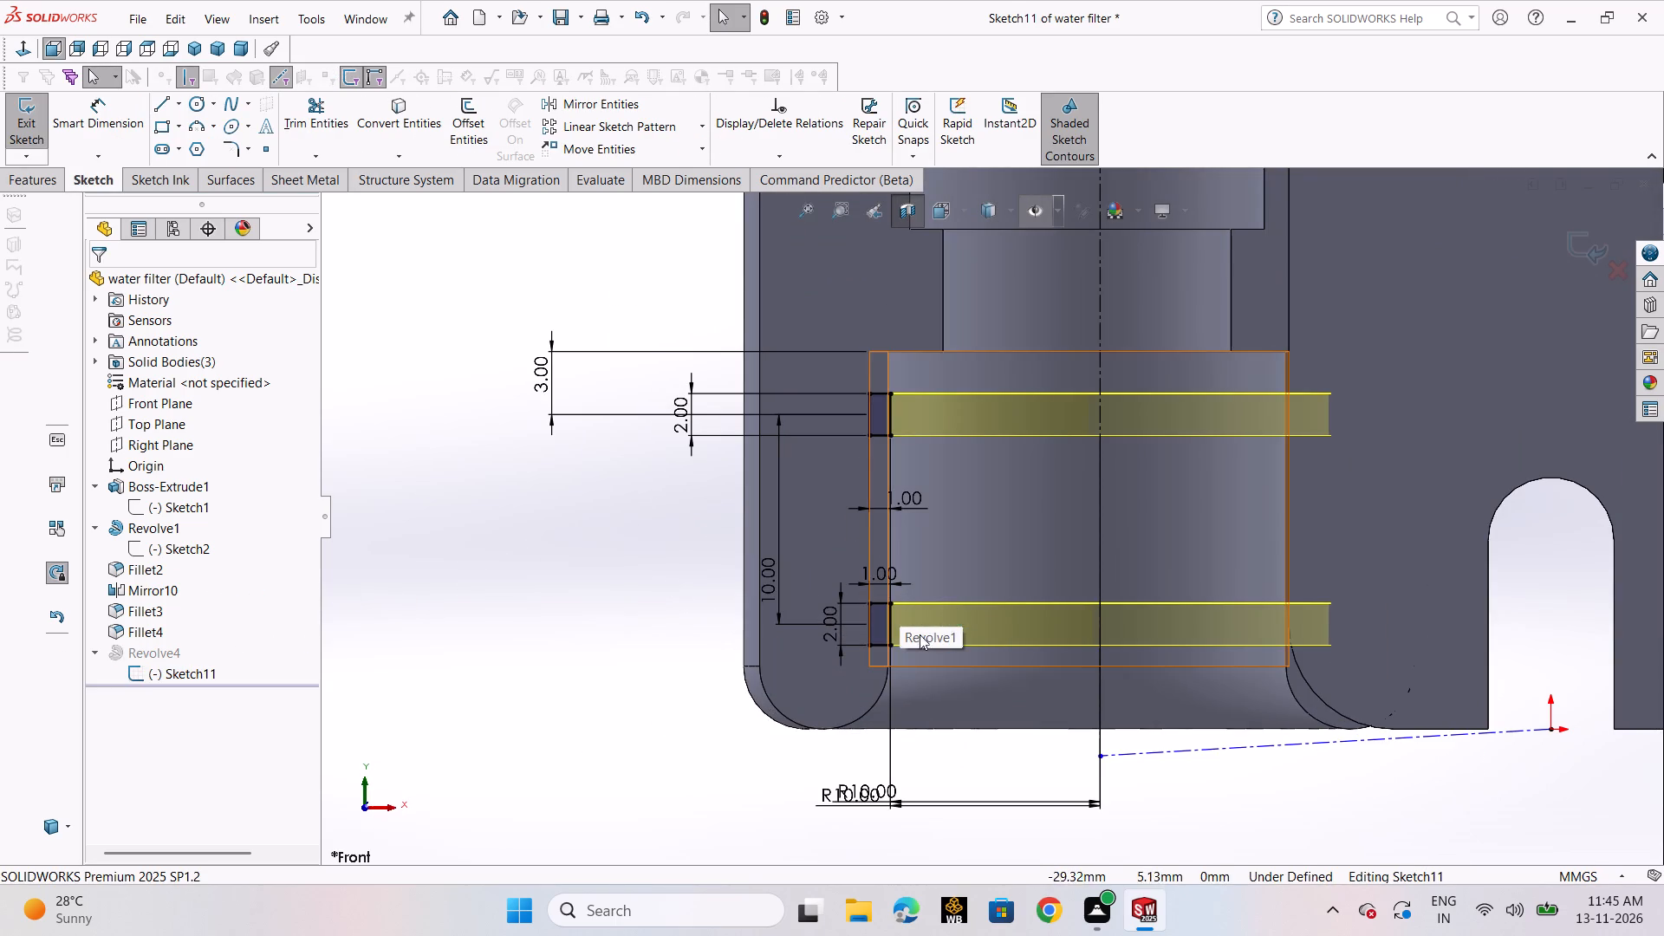
scroll(874, 650, "down", 3)
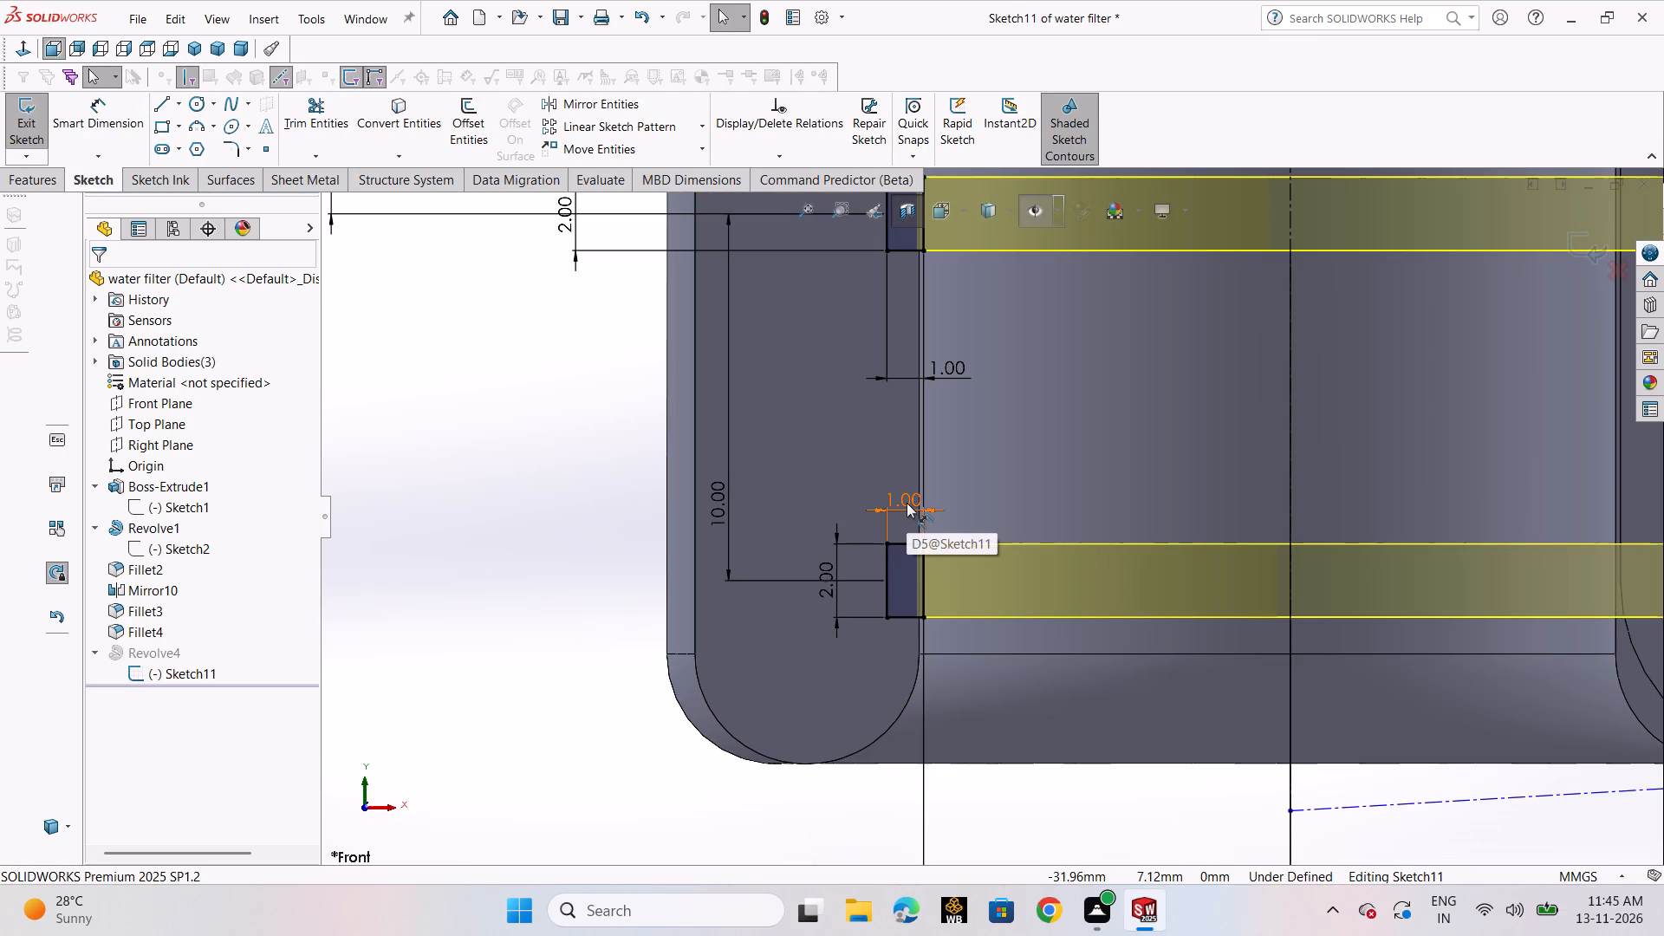
double_click(907, 503)
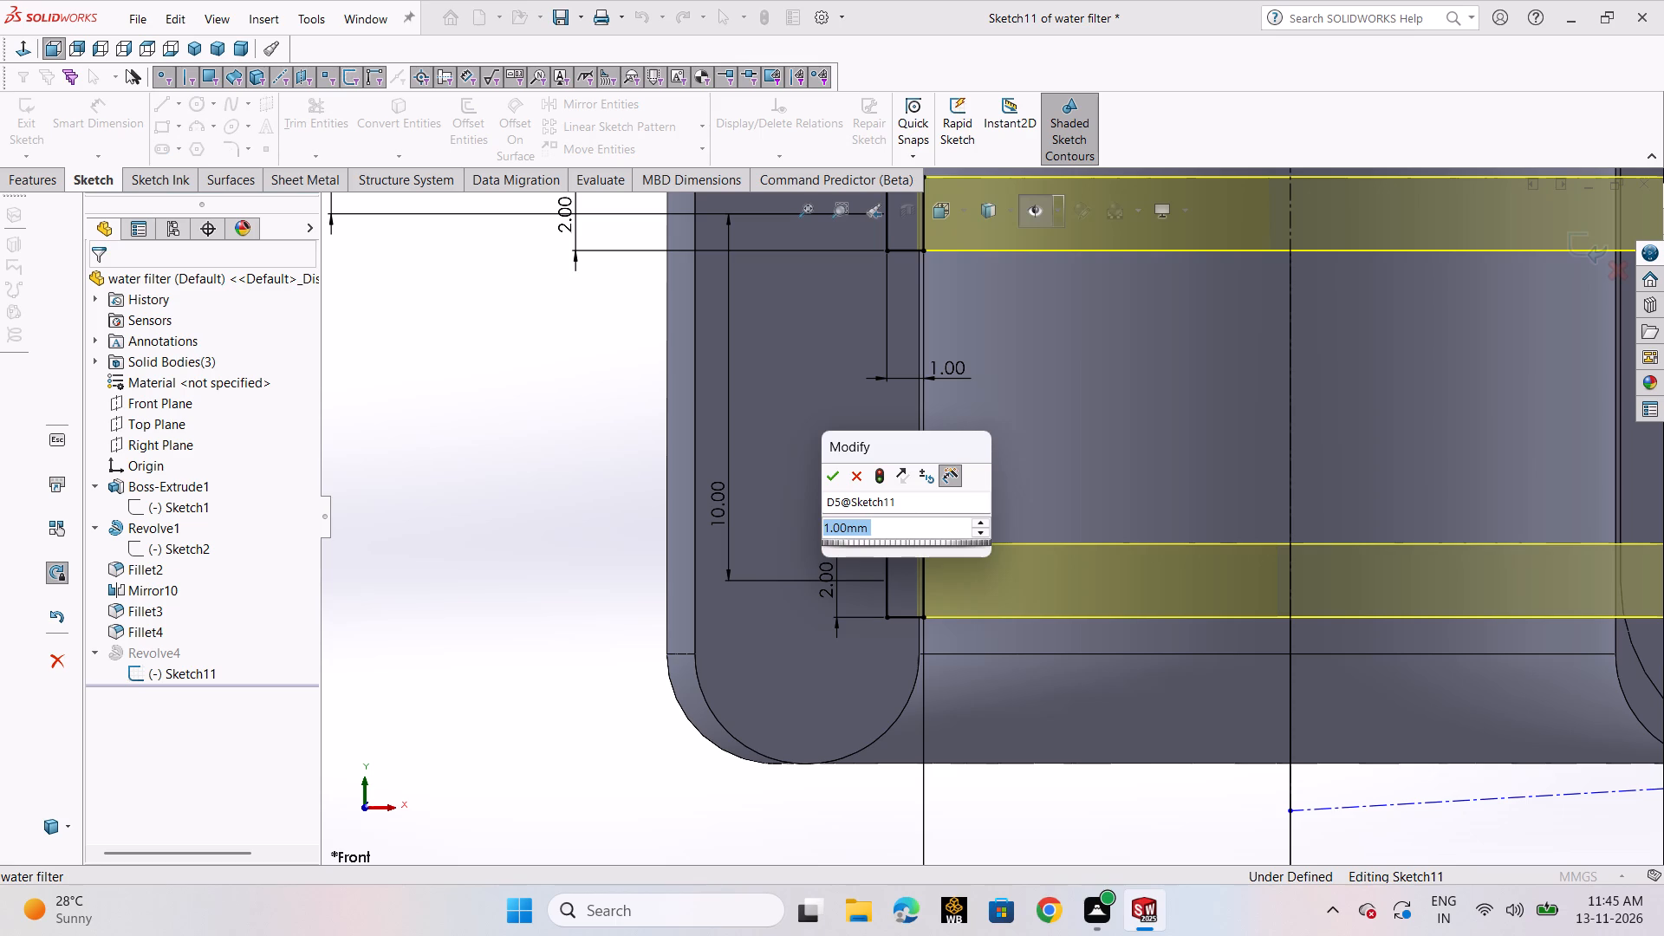
left_click(856, 478)
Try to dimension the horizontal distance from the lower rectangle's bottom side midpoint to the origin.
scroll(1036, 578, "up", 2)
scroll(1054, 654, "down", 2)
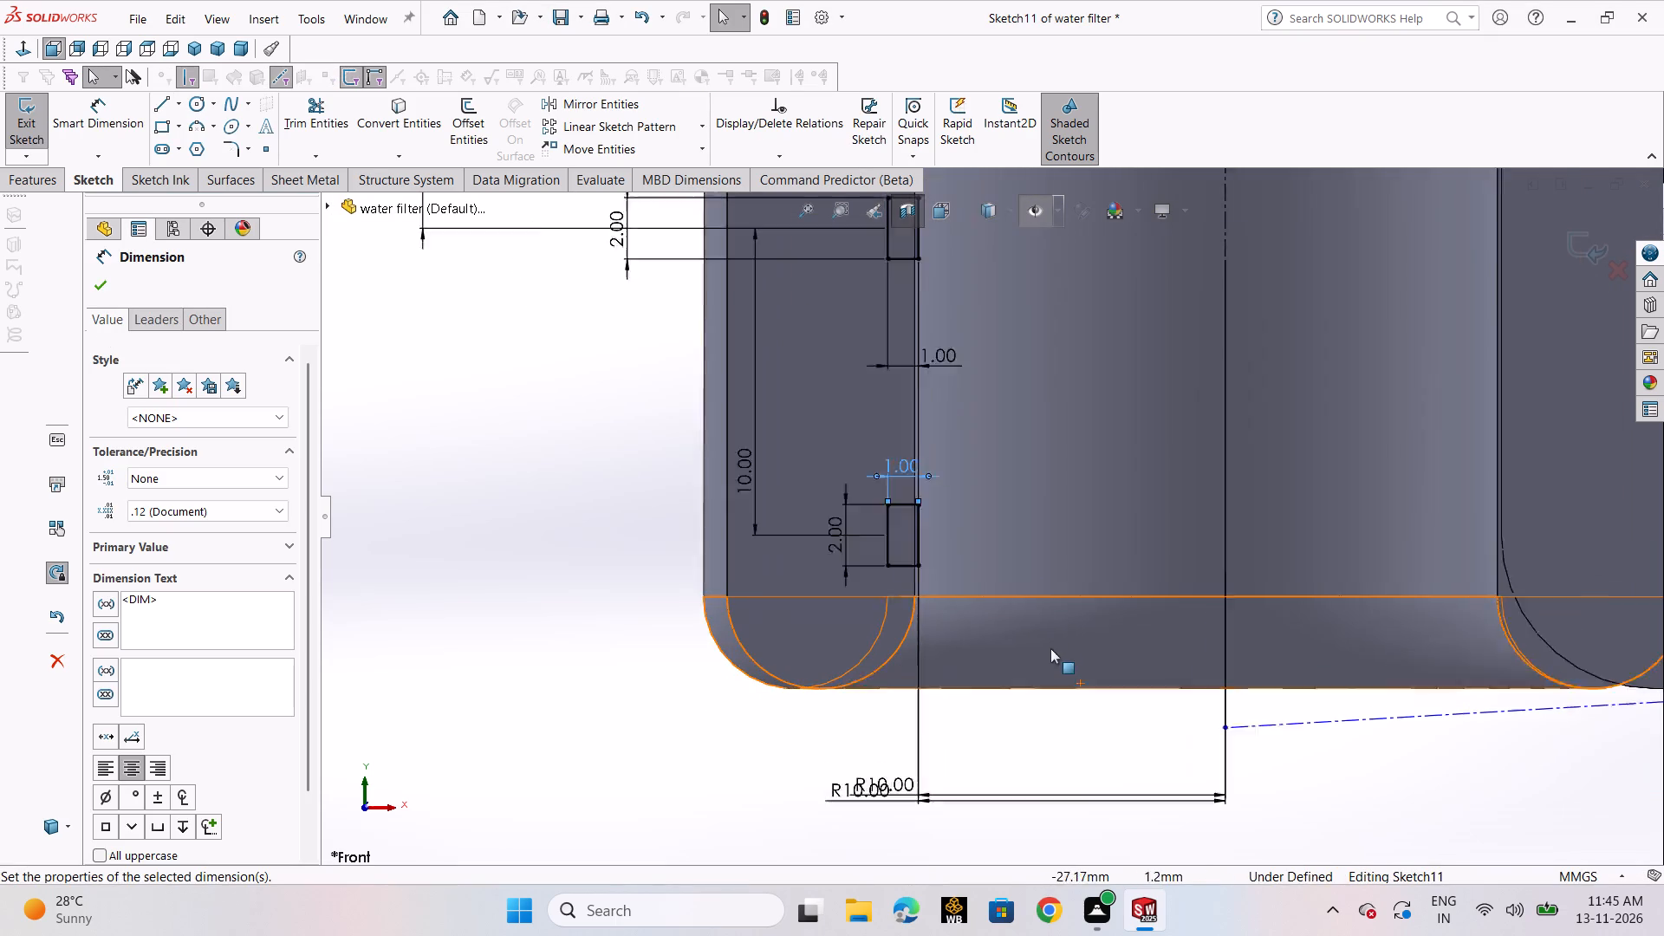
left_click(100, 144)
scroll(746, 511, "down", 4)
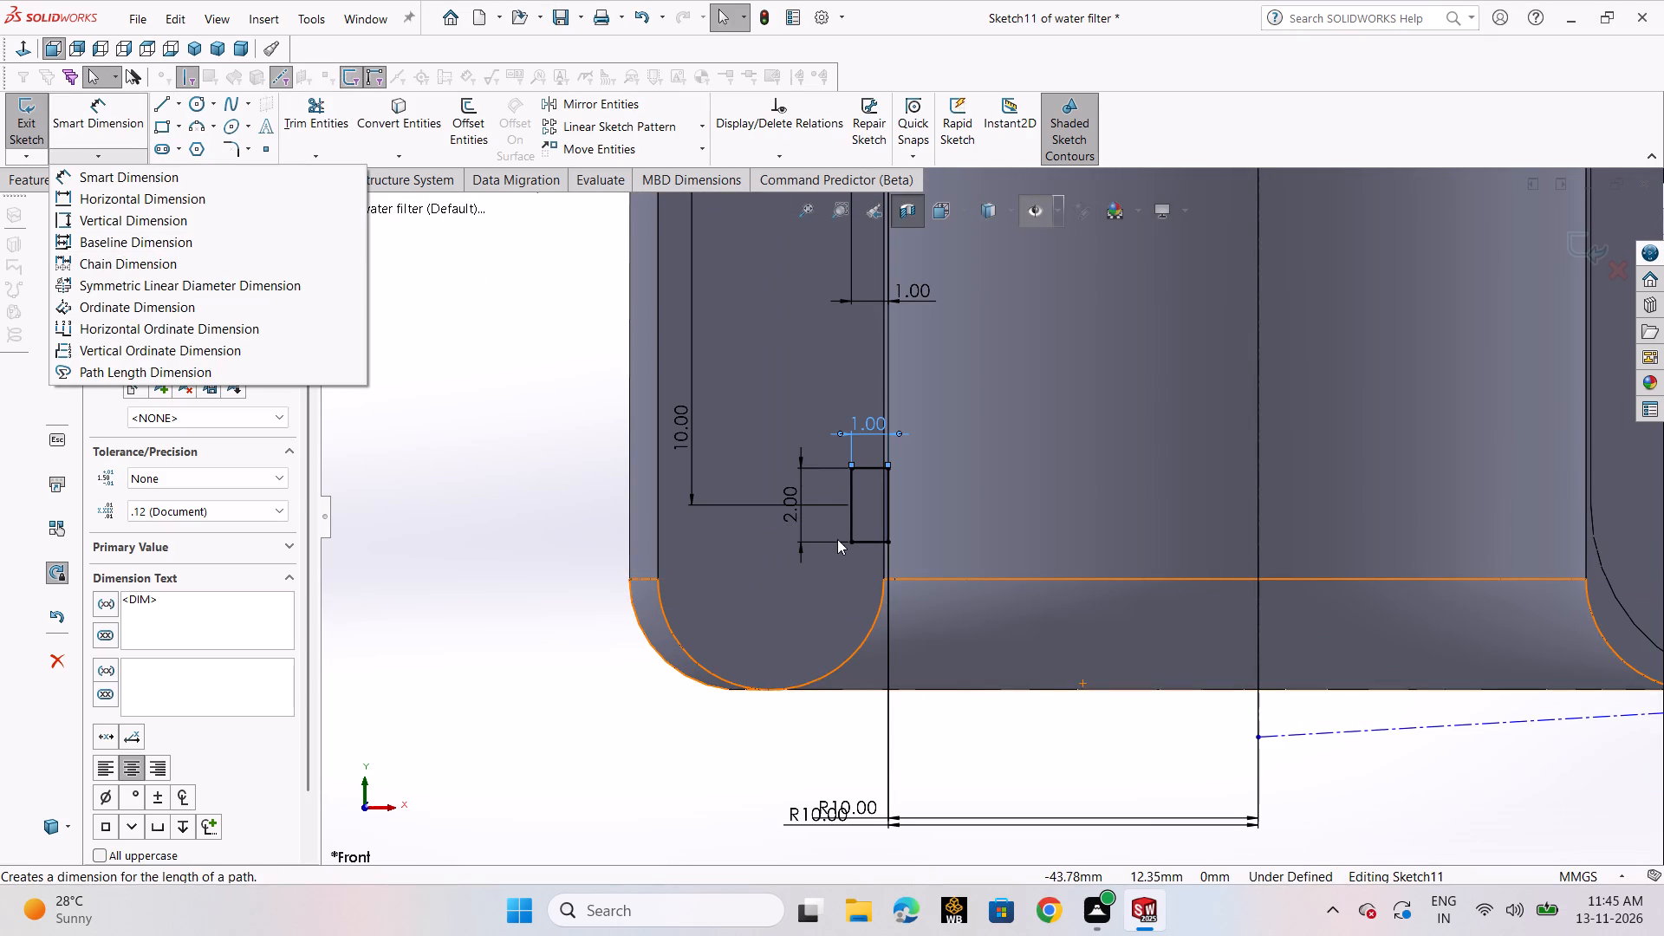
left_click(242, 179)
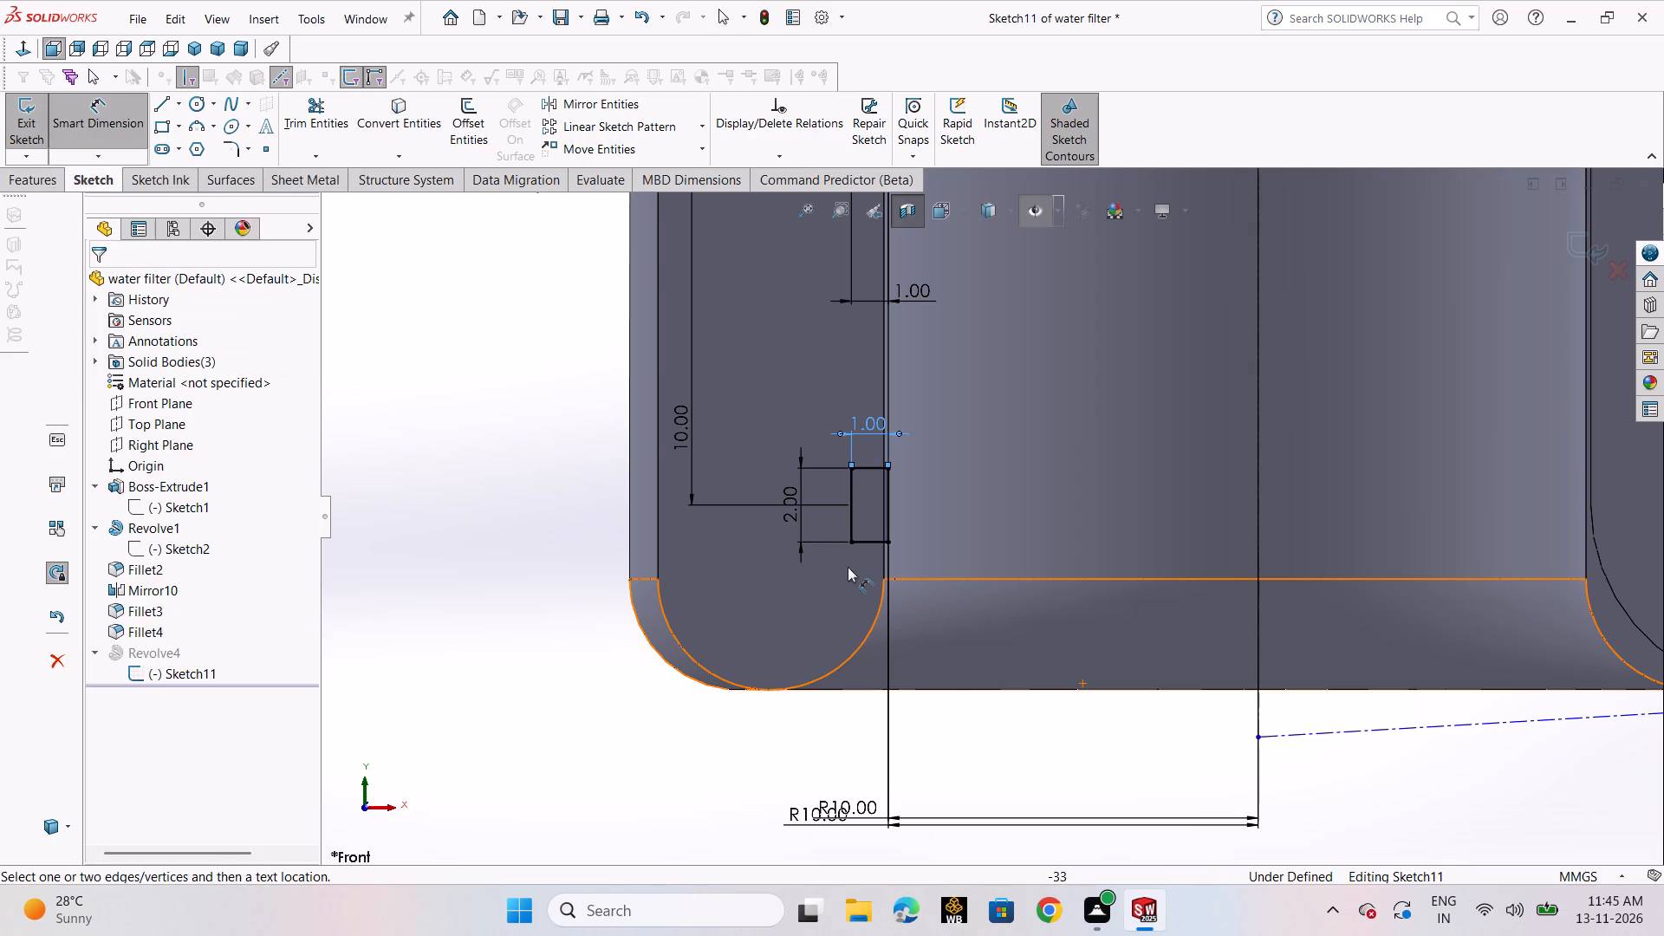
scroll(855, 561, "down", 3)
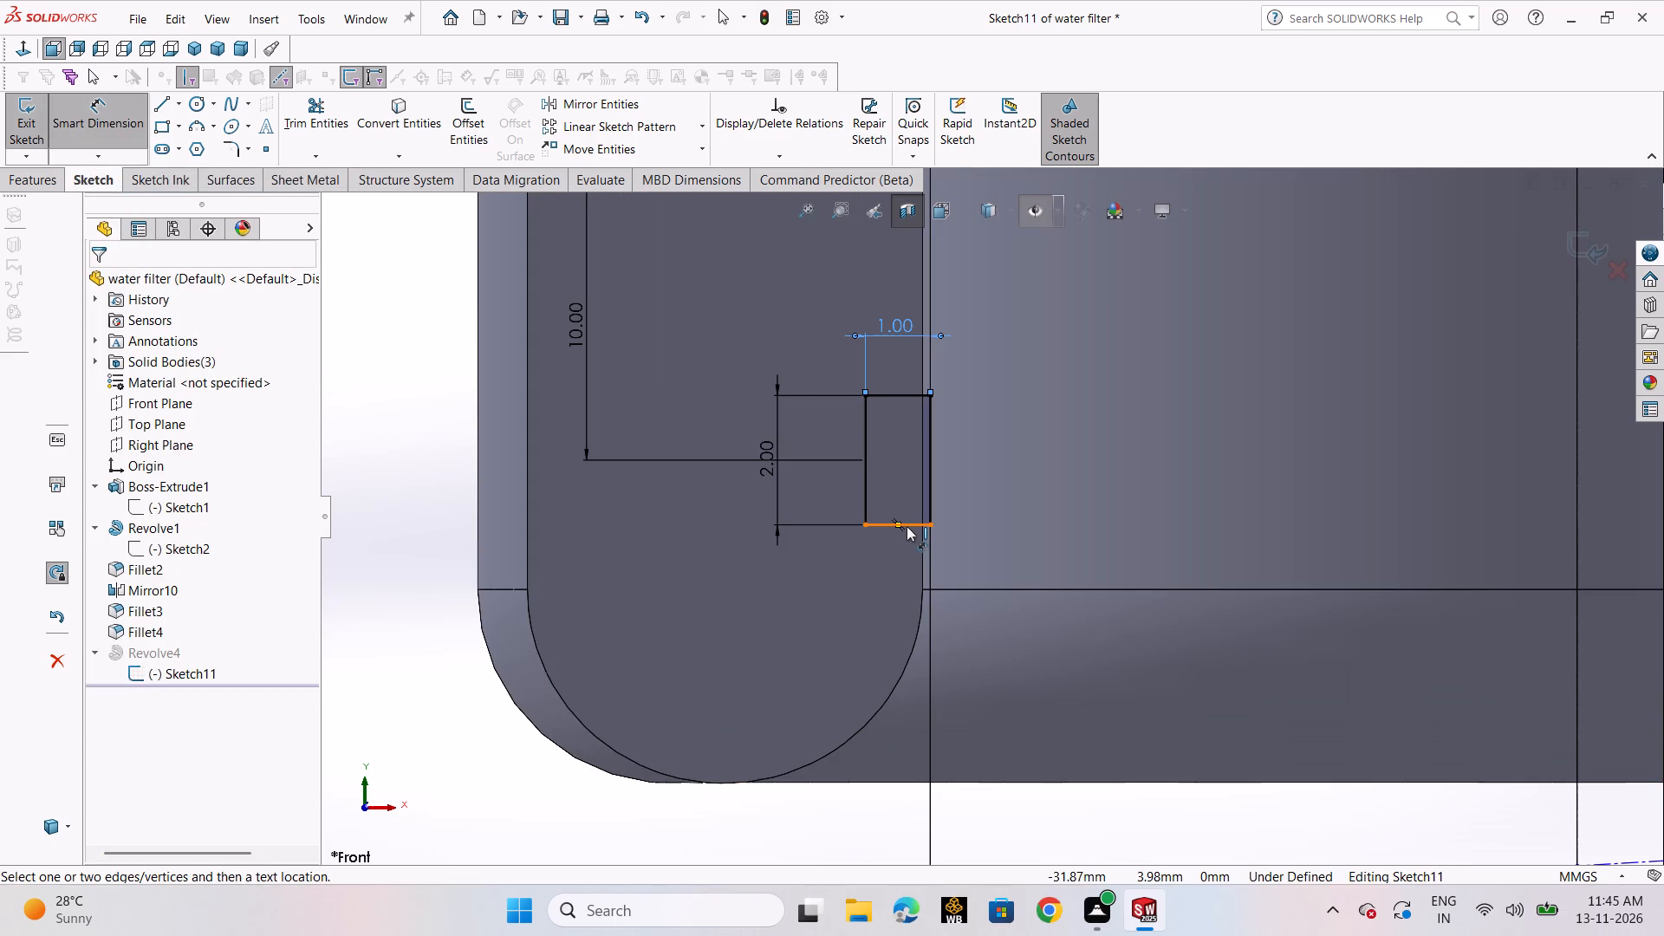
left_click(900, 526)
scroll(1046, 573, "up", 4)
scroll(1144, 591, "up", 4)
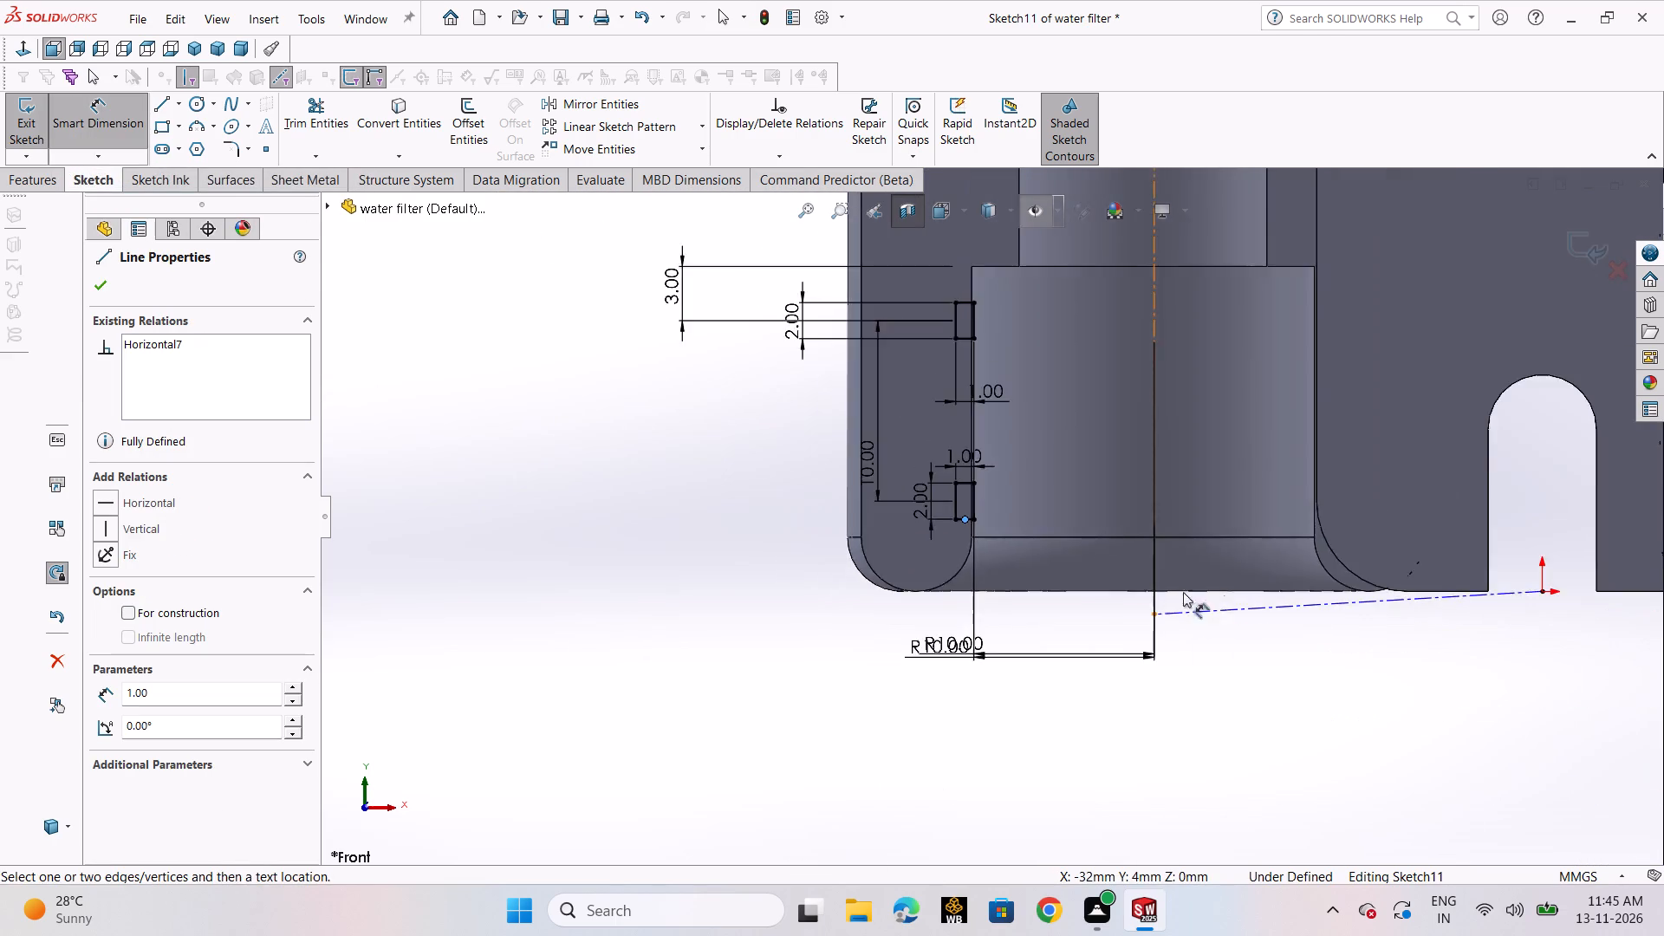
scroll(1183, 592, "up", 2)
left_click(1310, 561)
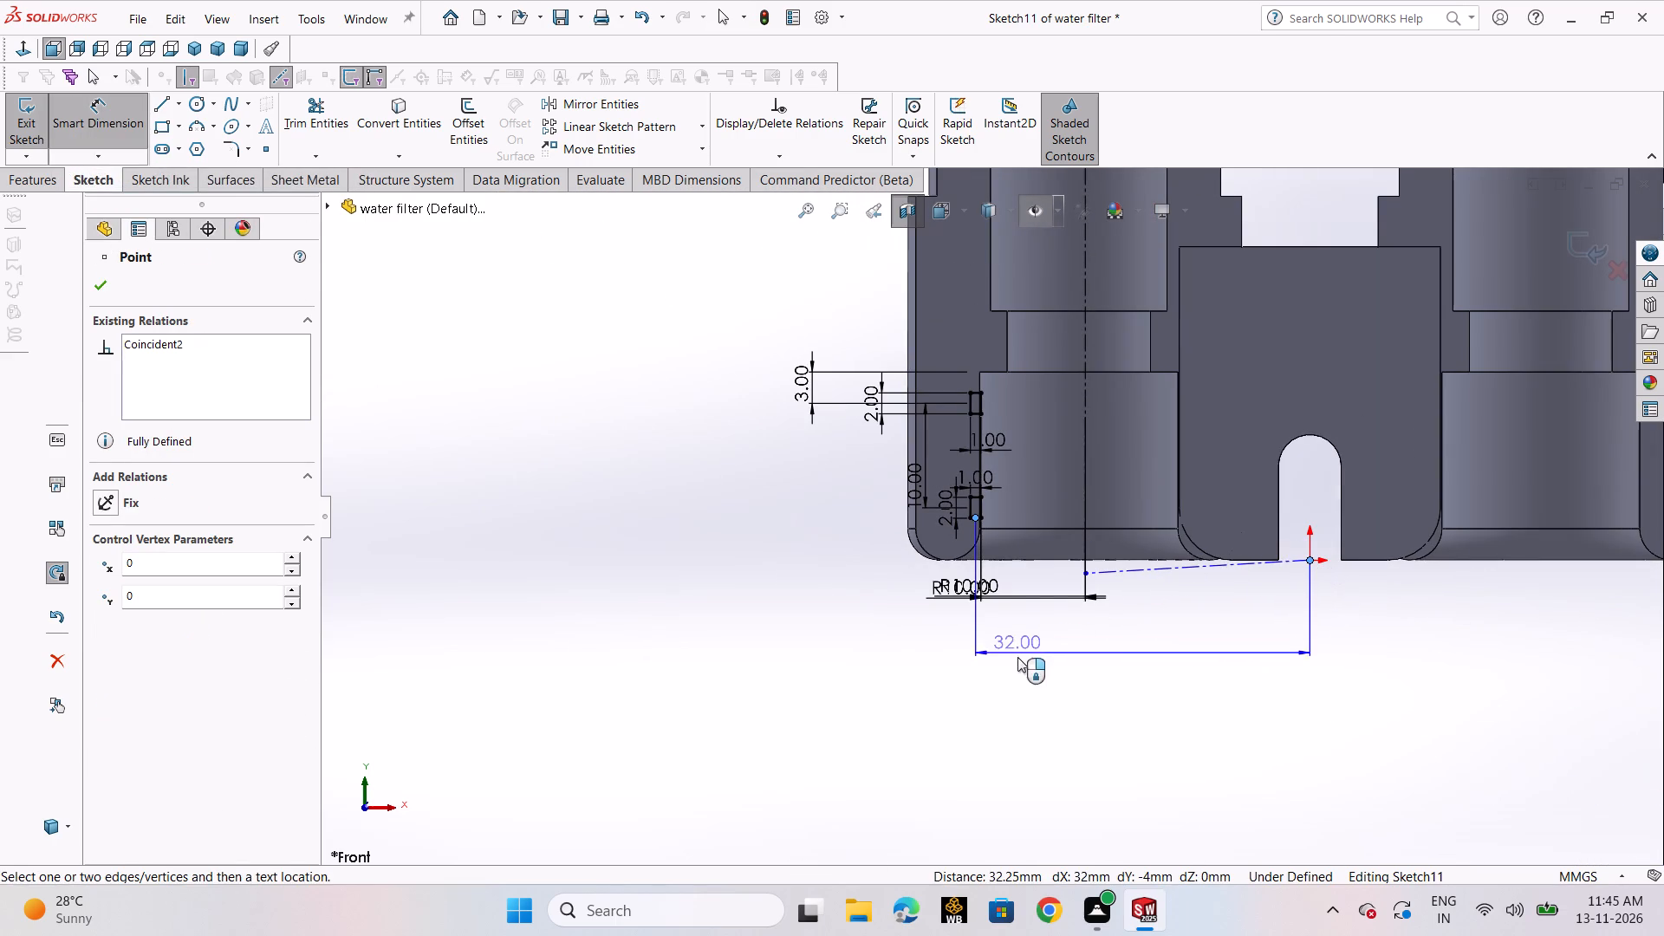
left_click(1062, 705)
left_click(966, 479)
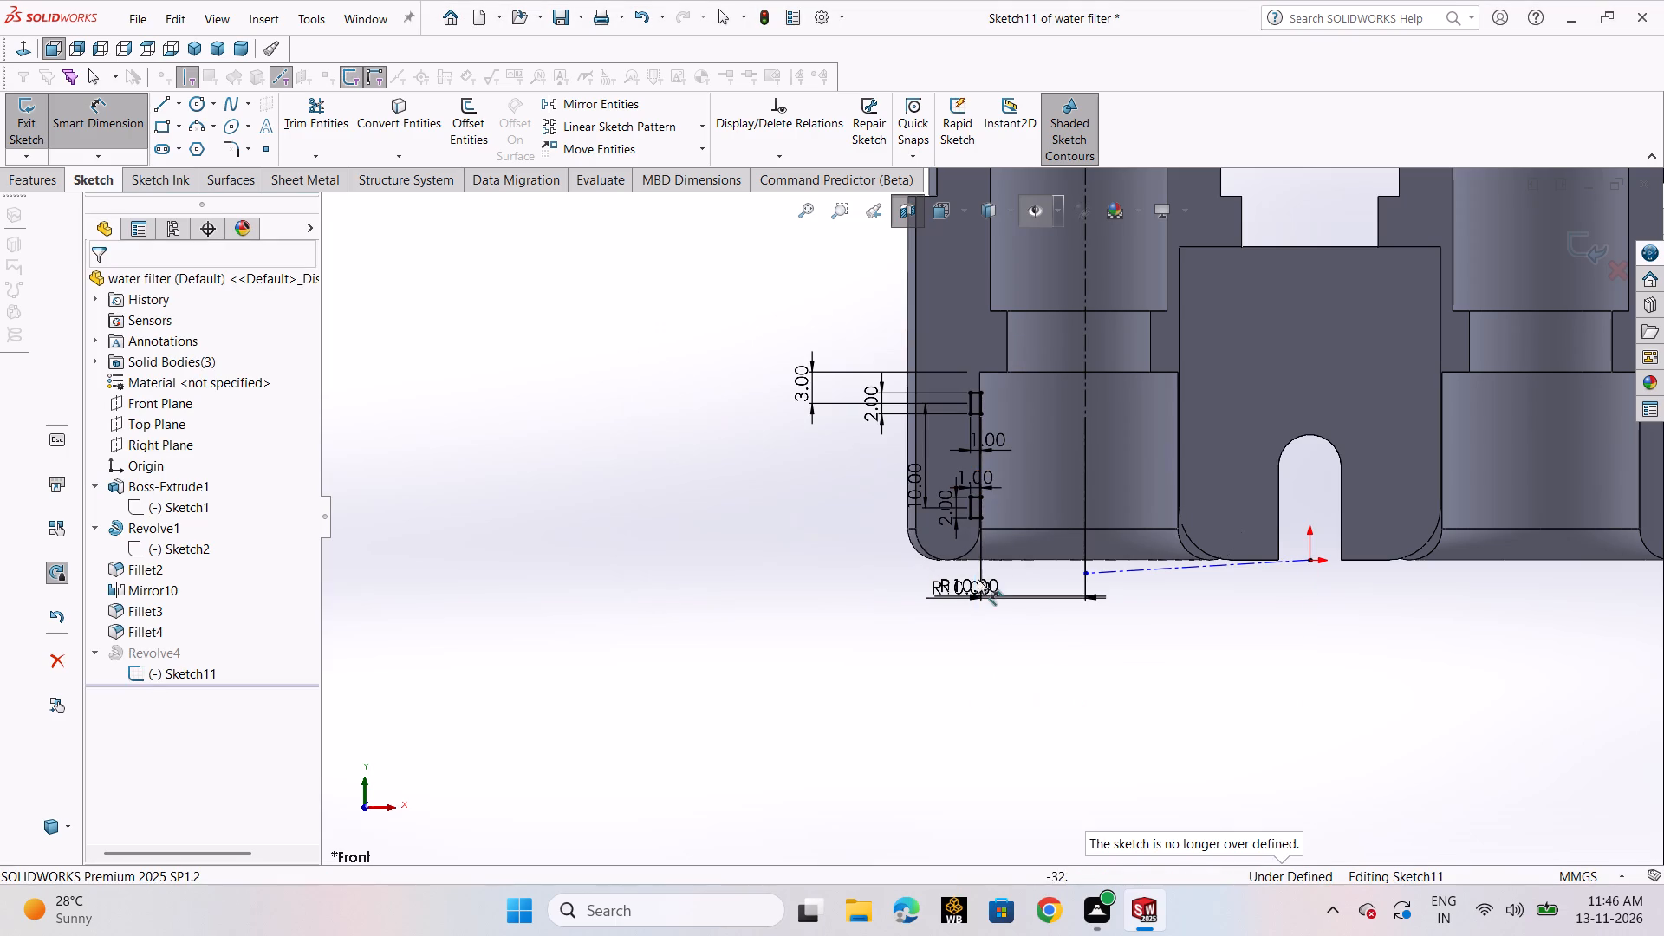
Delete both R10.00 dimensions between the rectangles' inner sides and the vertical centerline.
scroll(973, 603, "down", 4)
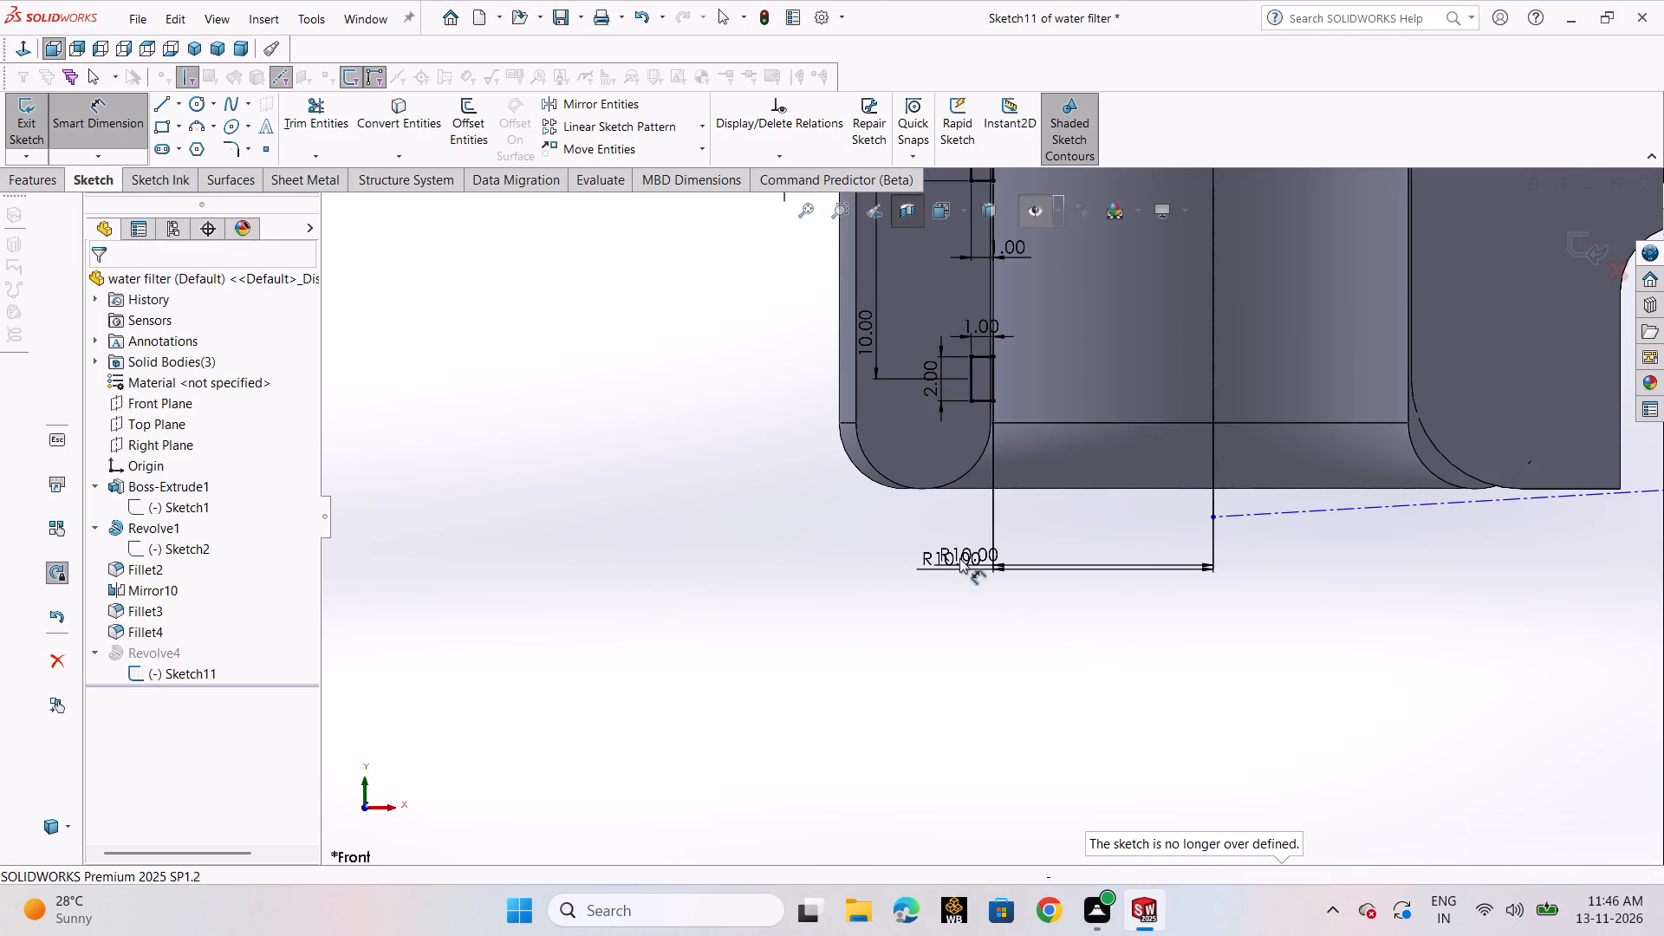
left_click(959, 568)
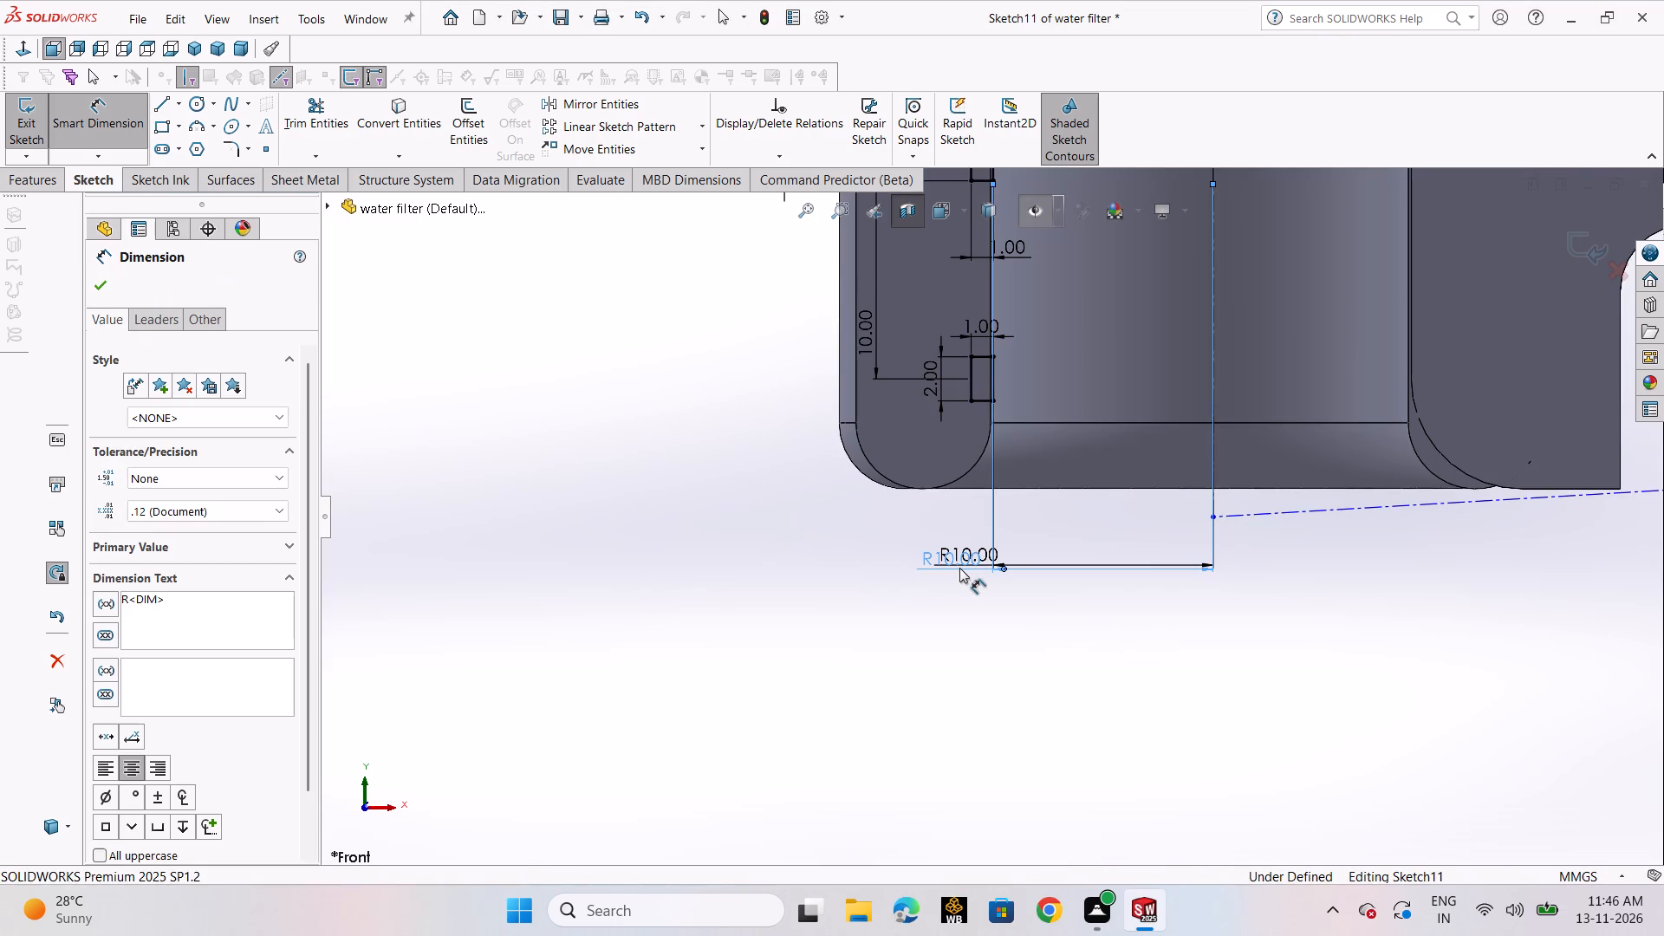
key("Delete")
left_click(959, 558)
key("Delete")
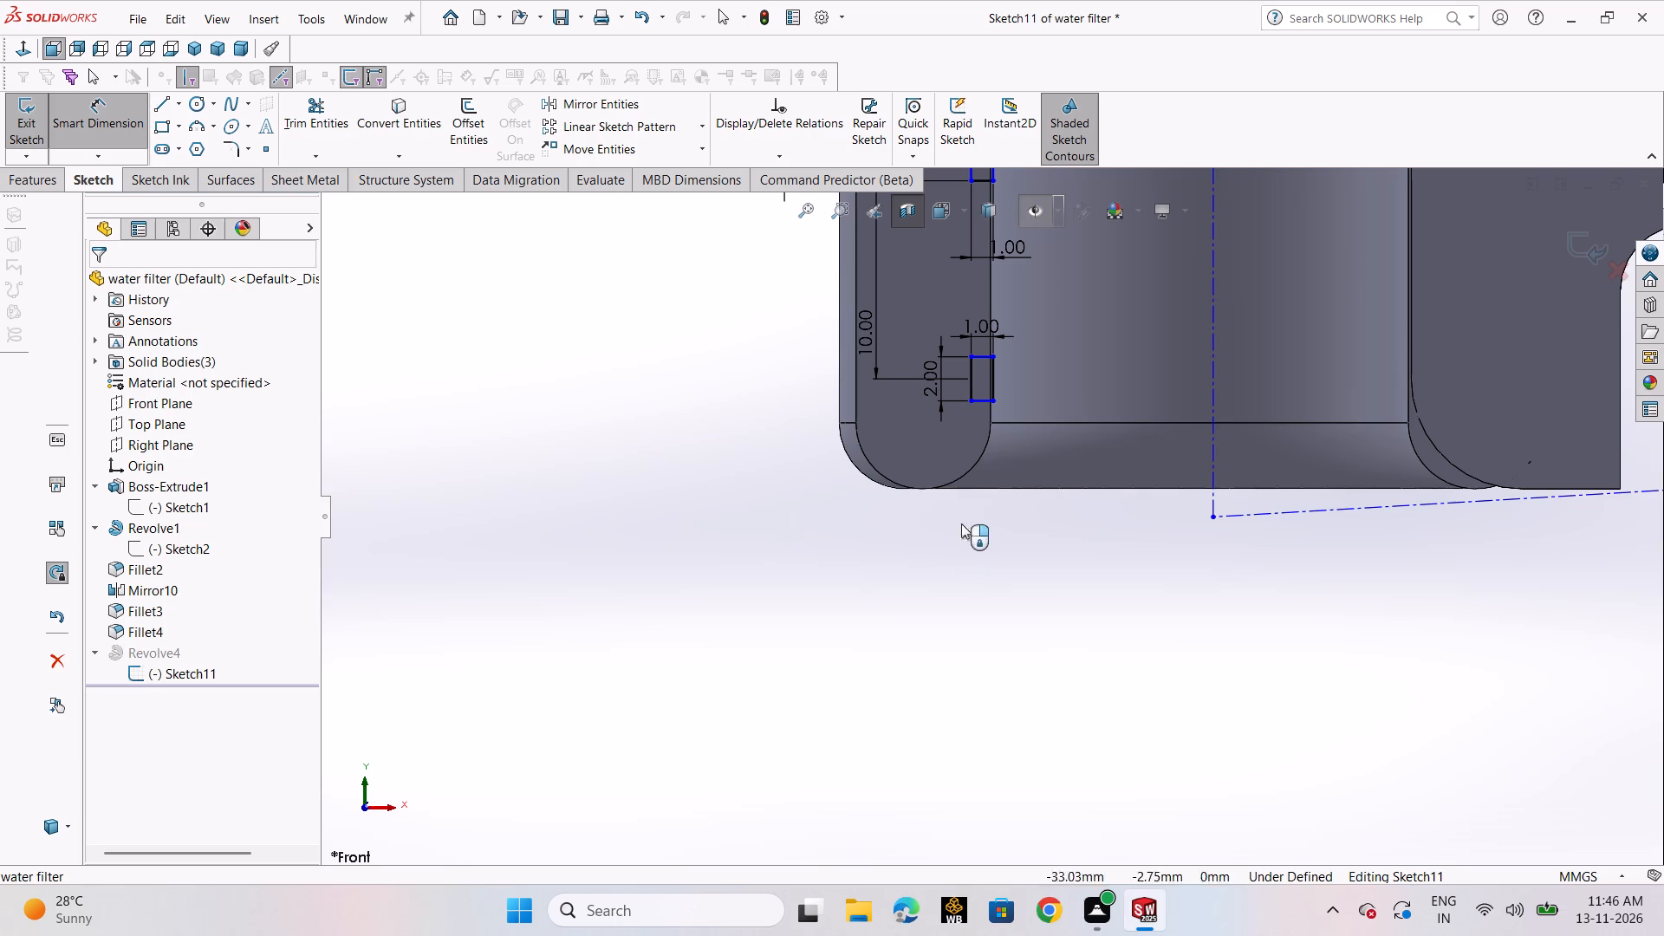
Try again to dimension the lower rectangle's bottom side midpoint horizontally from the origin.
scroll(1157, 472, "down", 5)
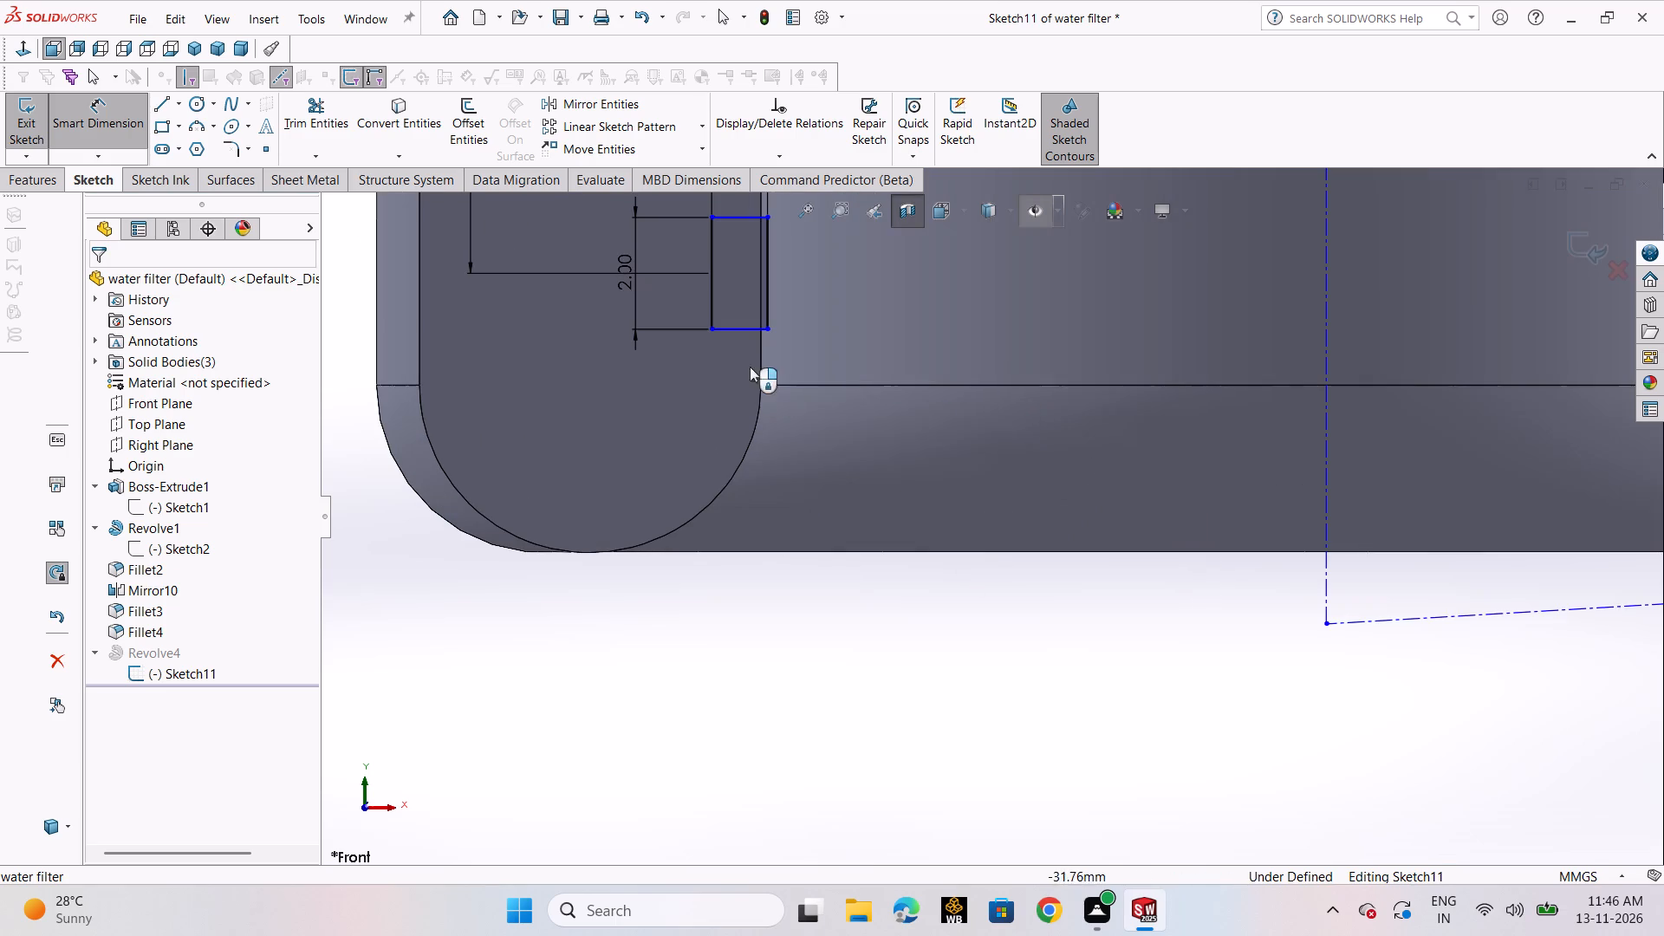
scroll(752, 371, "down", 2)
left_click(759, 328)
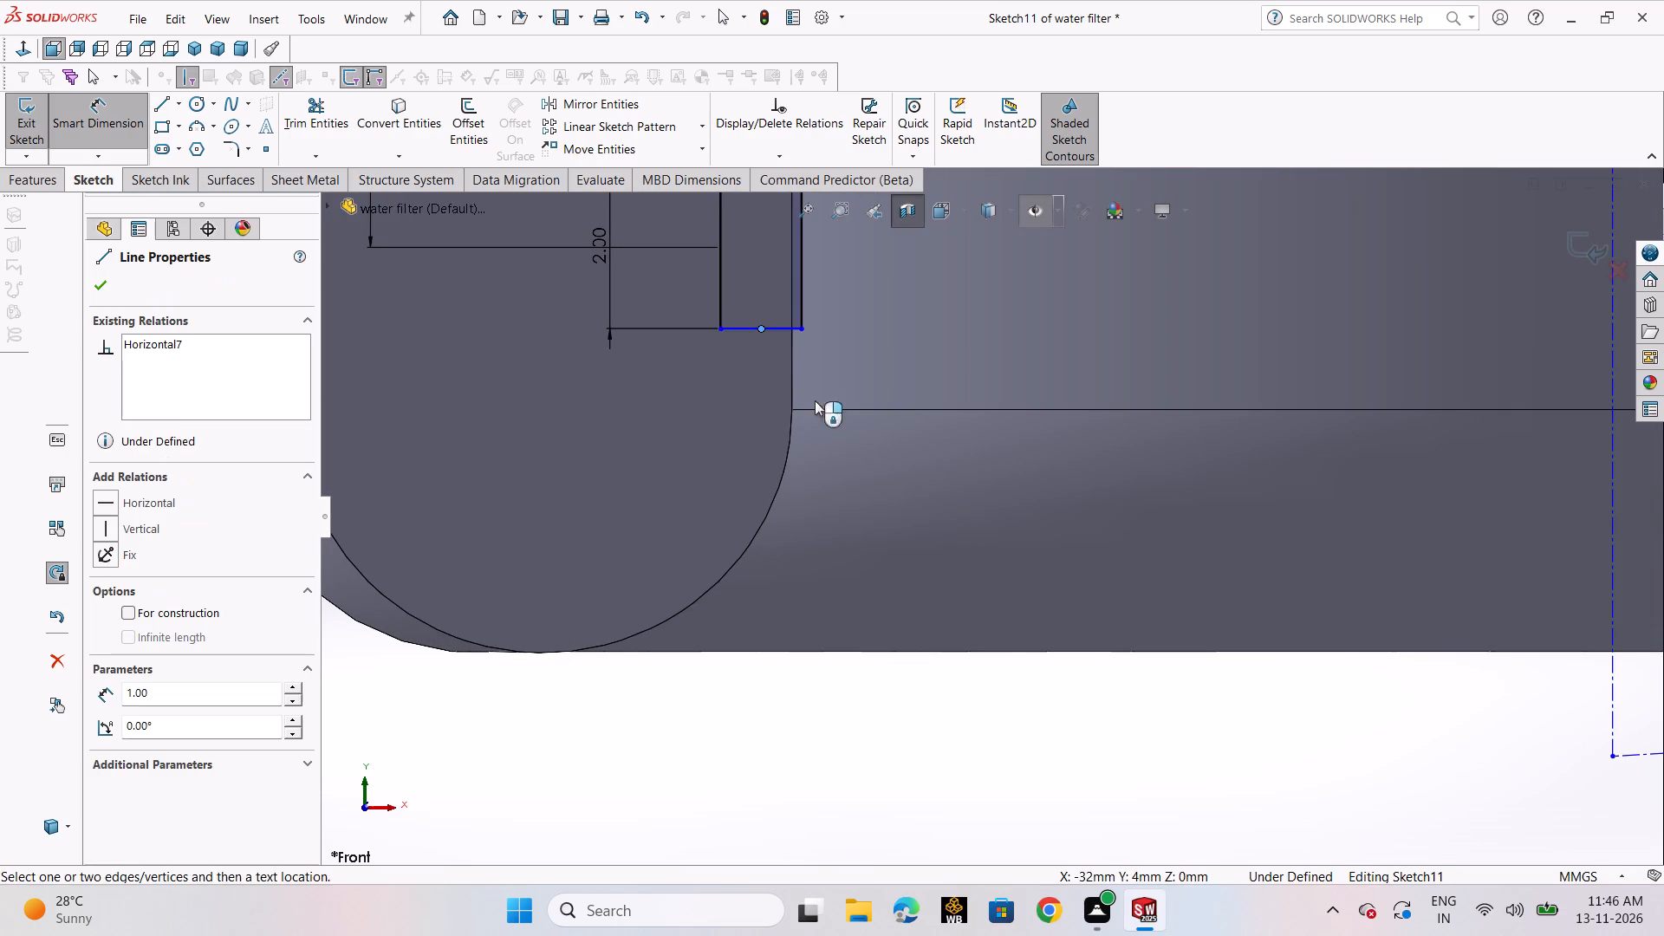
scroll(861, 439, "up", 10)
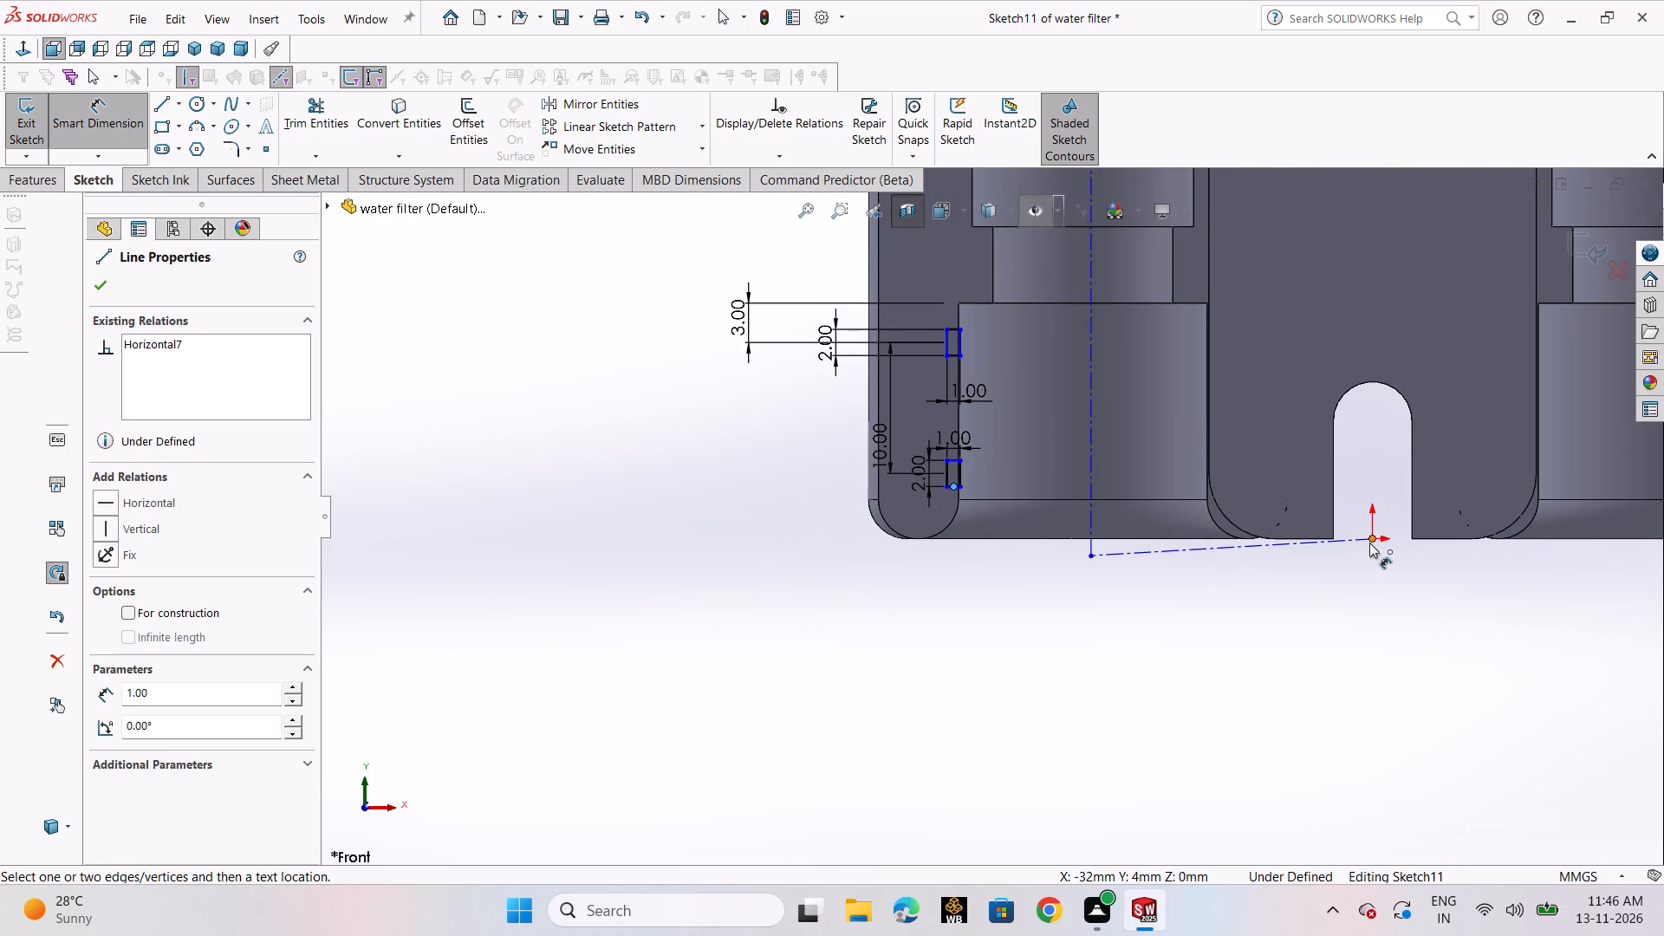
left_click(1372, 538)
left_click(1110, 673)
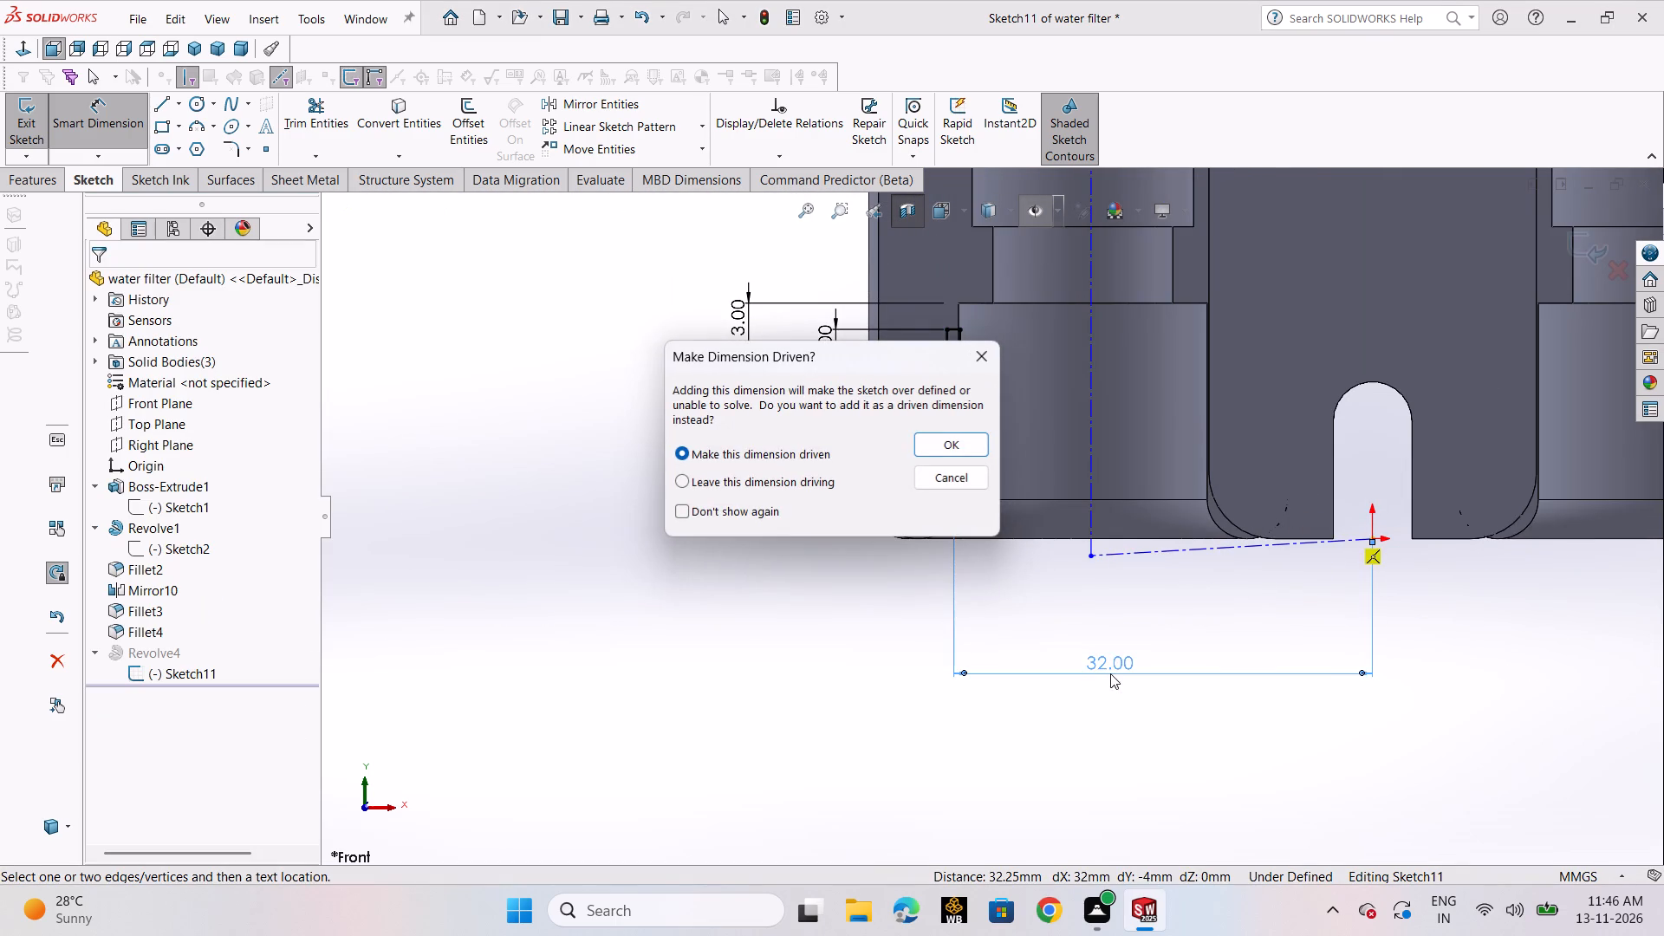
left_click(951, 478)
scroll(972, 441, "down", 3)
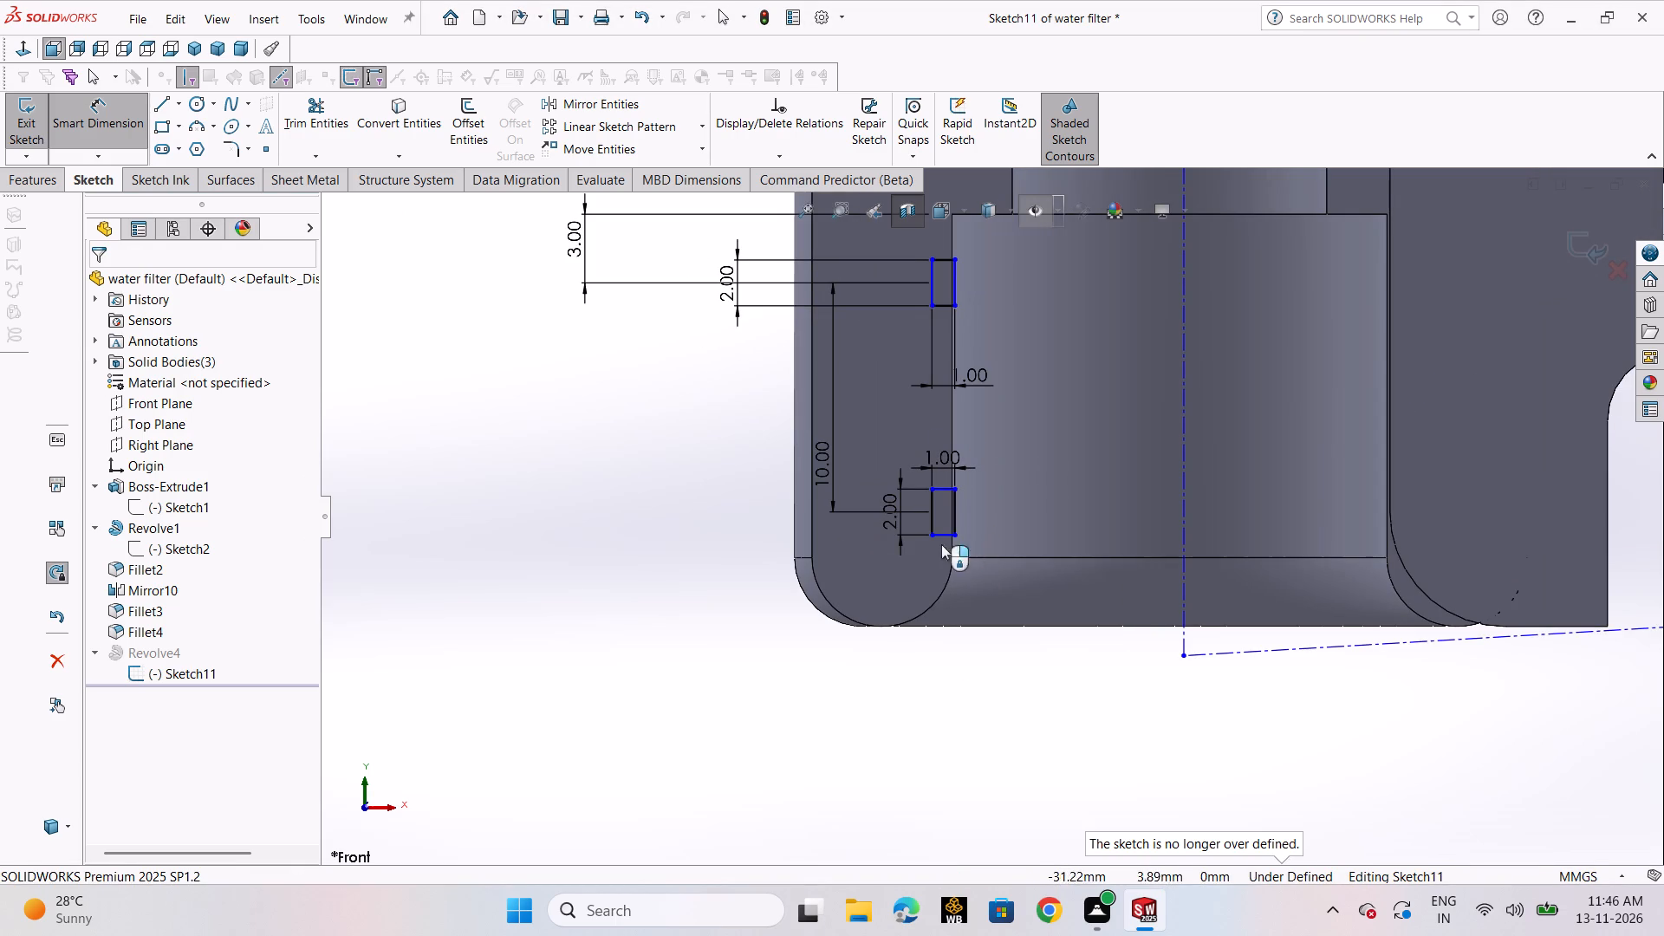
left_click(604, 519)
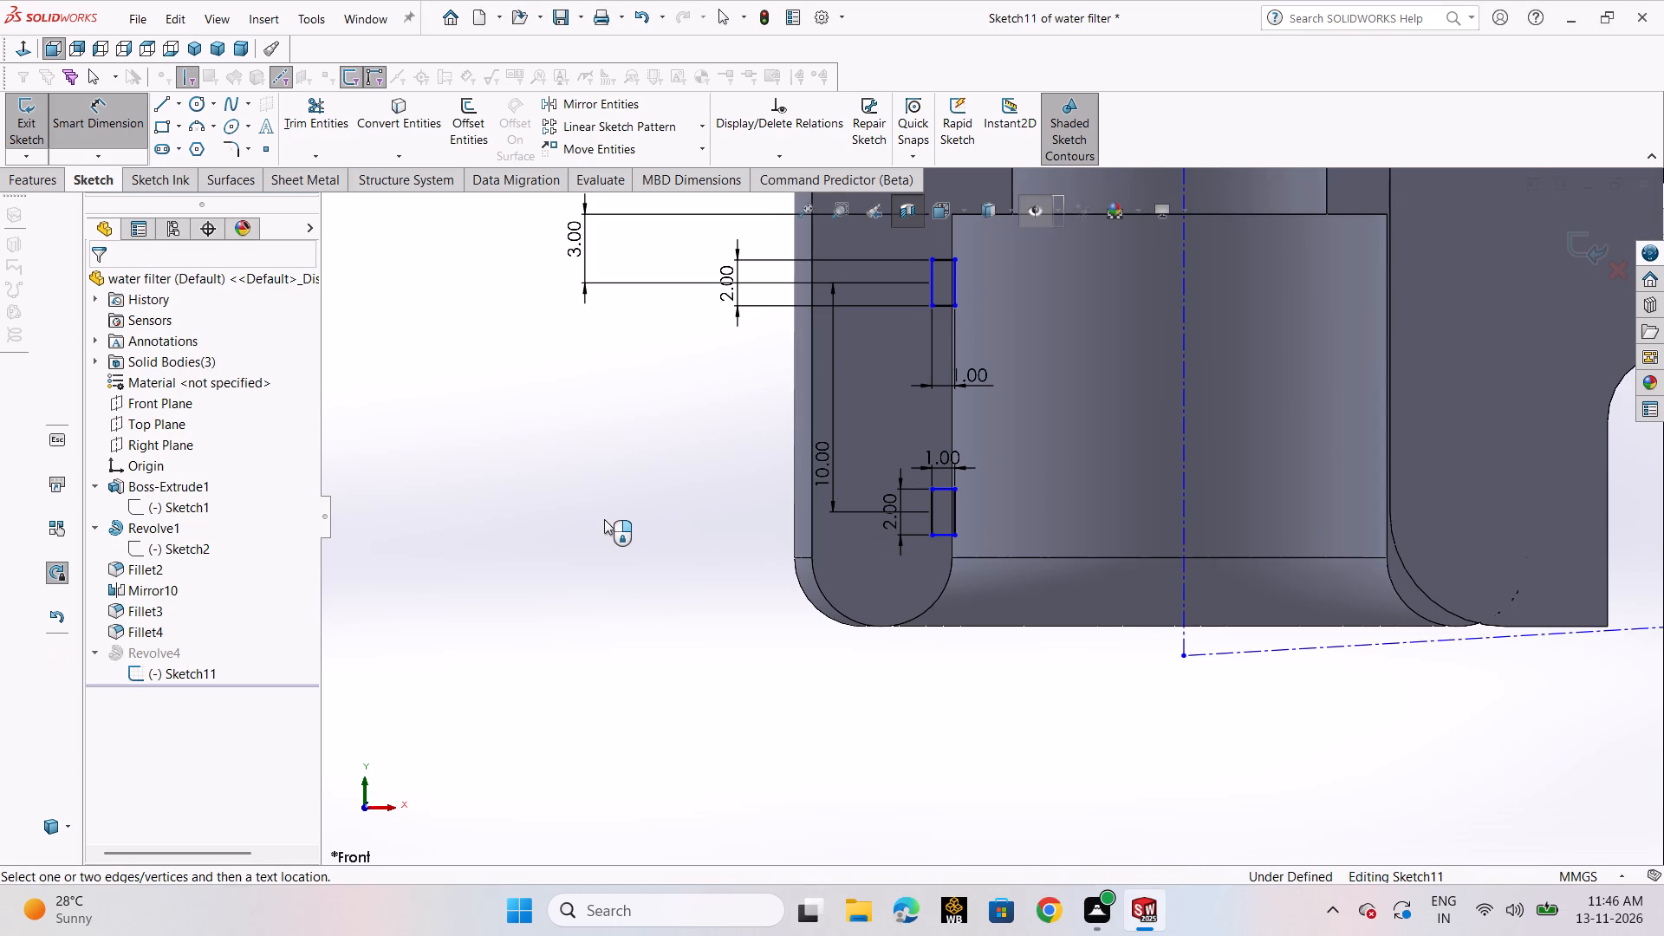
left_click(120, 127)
Set the lower rectangle's width to 2 mm.
scroll(886, 526, "down", 4)
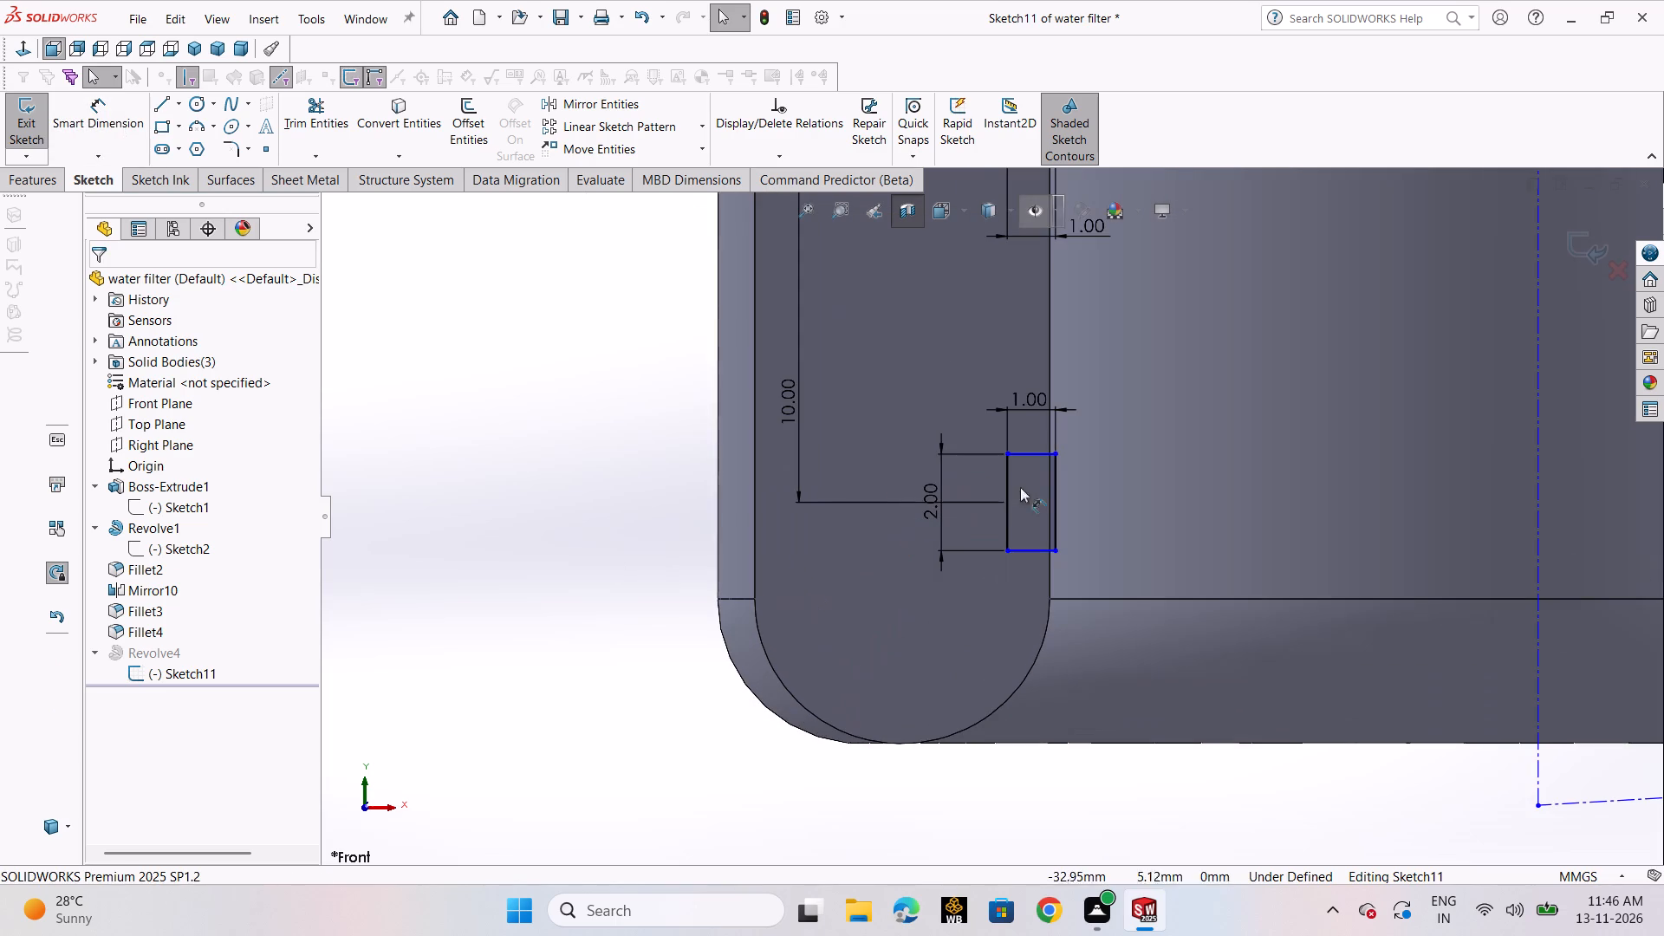
double_click(1029, 398)
key("2")
key("Return")
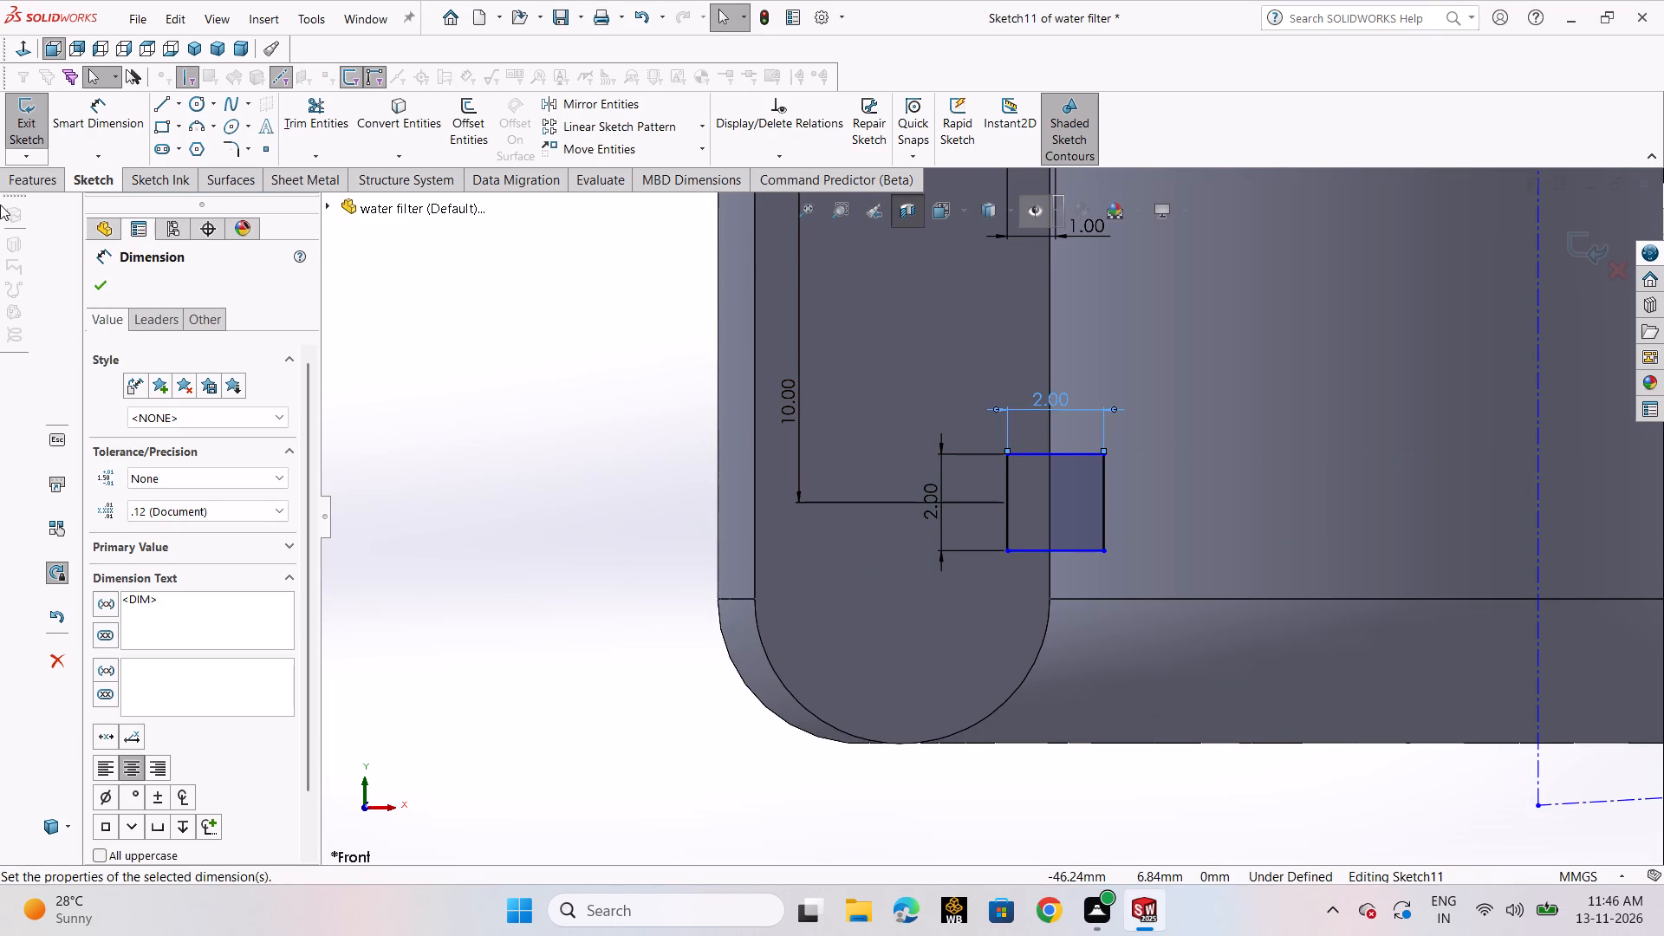
left_click(93, 295)
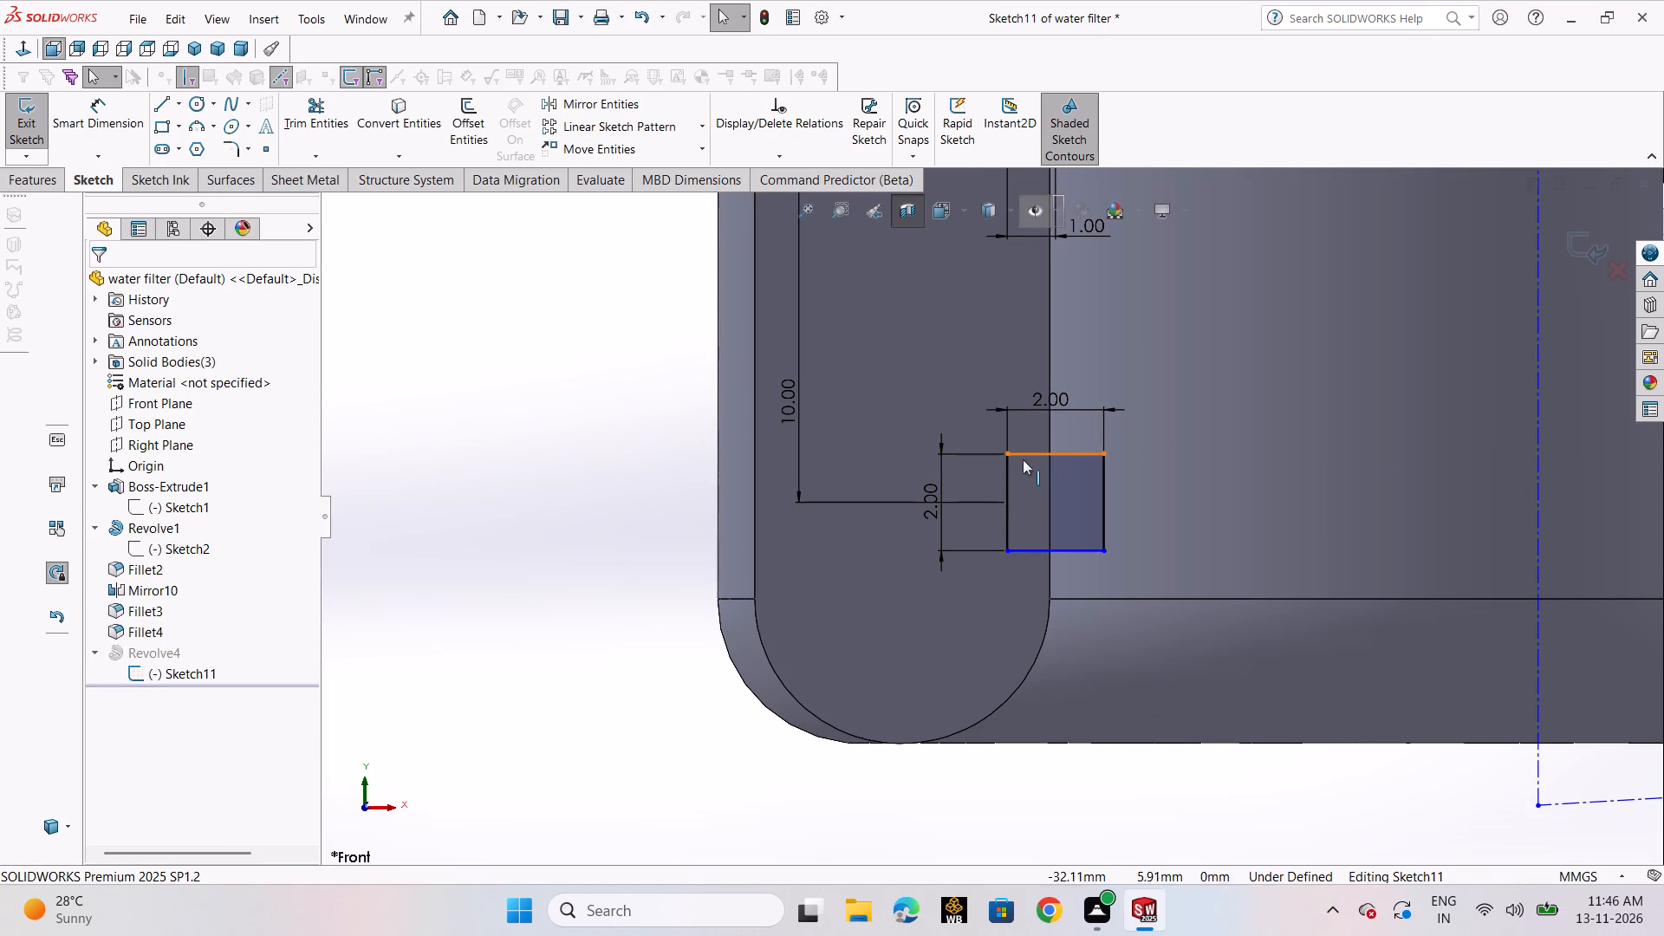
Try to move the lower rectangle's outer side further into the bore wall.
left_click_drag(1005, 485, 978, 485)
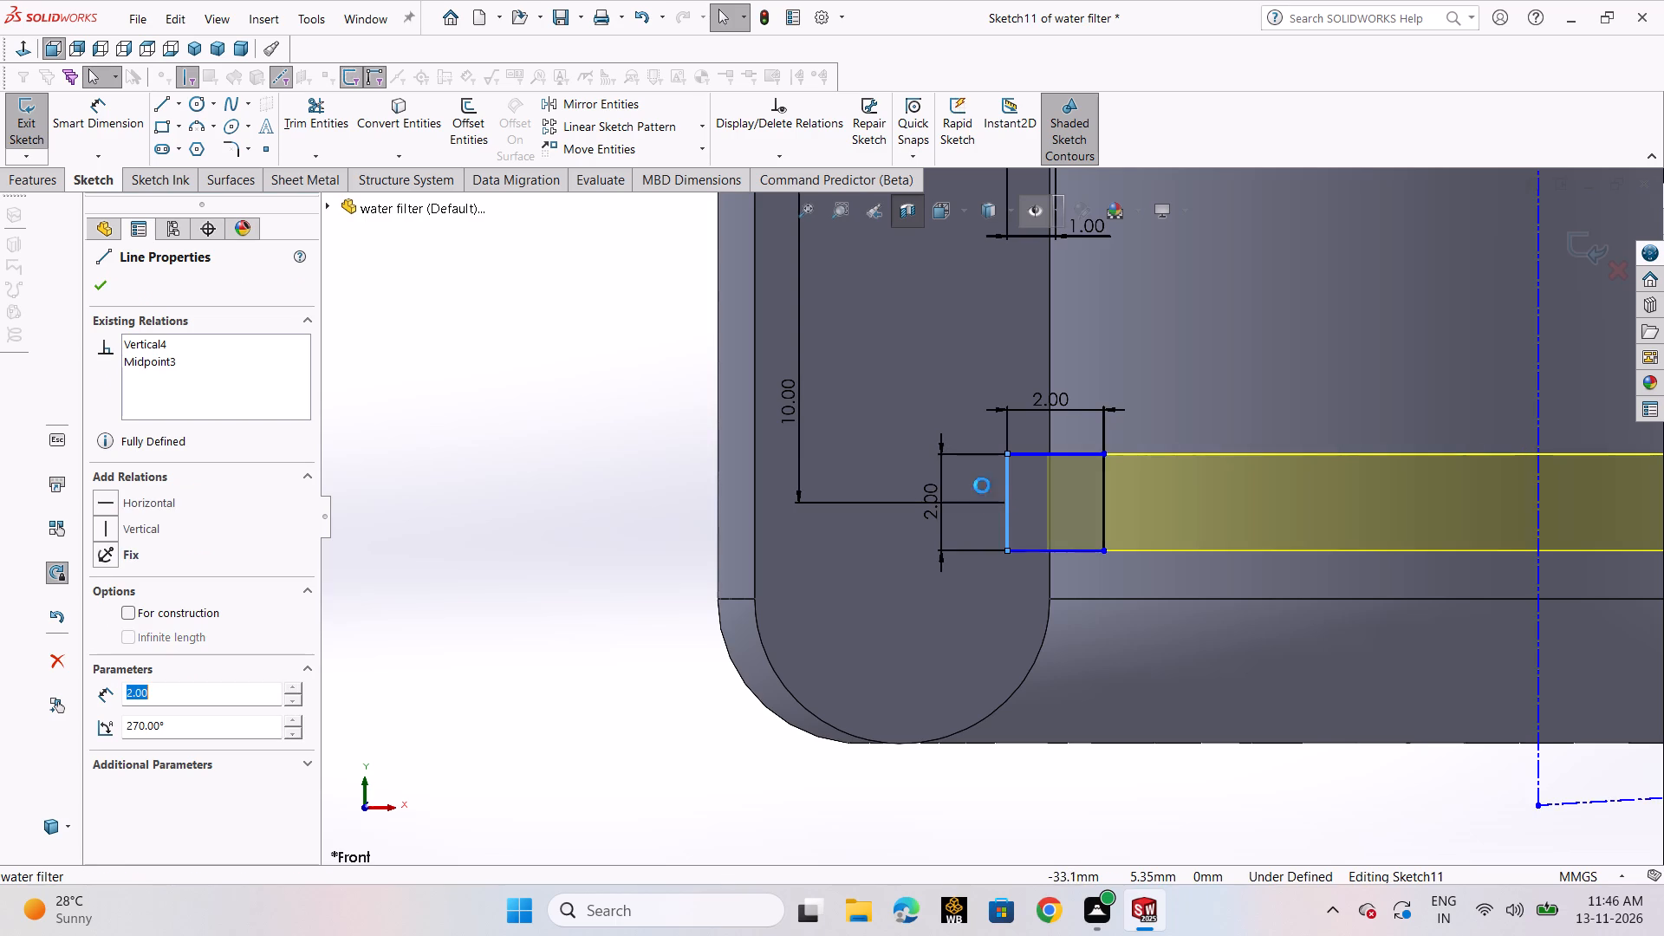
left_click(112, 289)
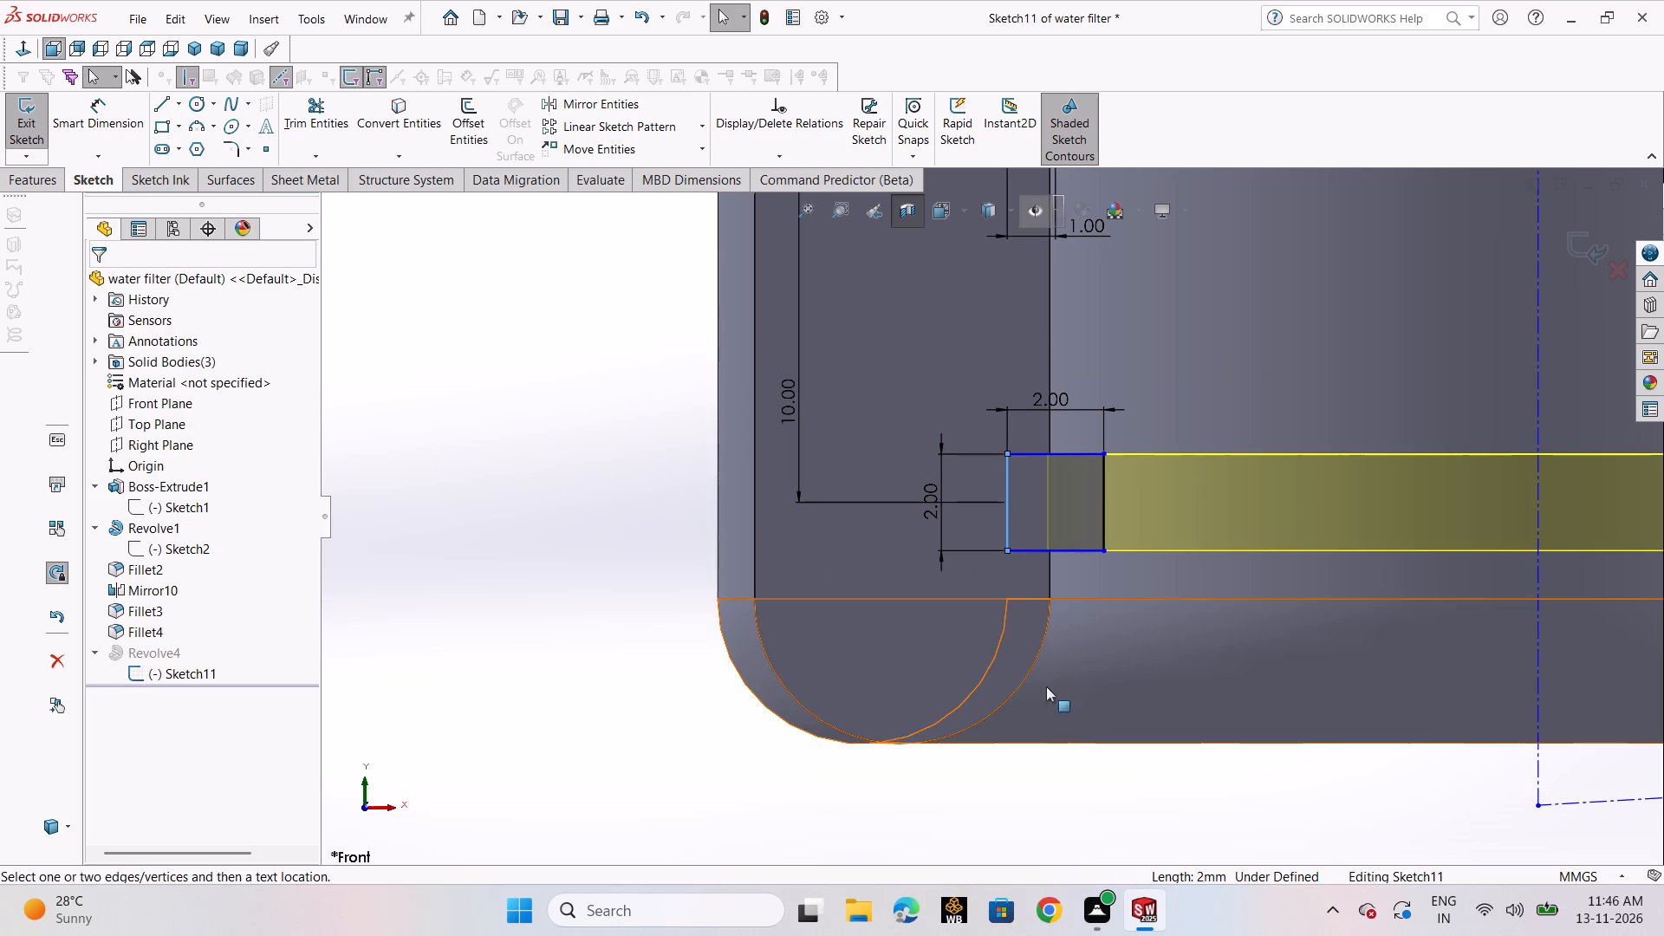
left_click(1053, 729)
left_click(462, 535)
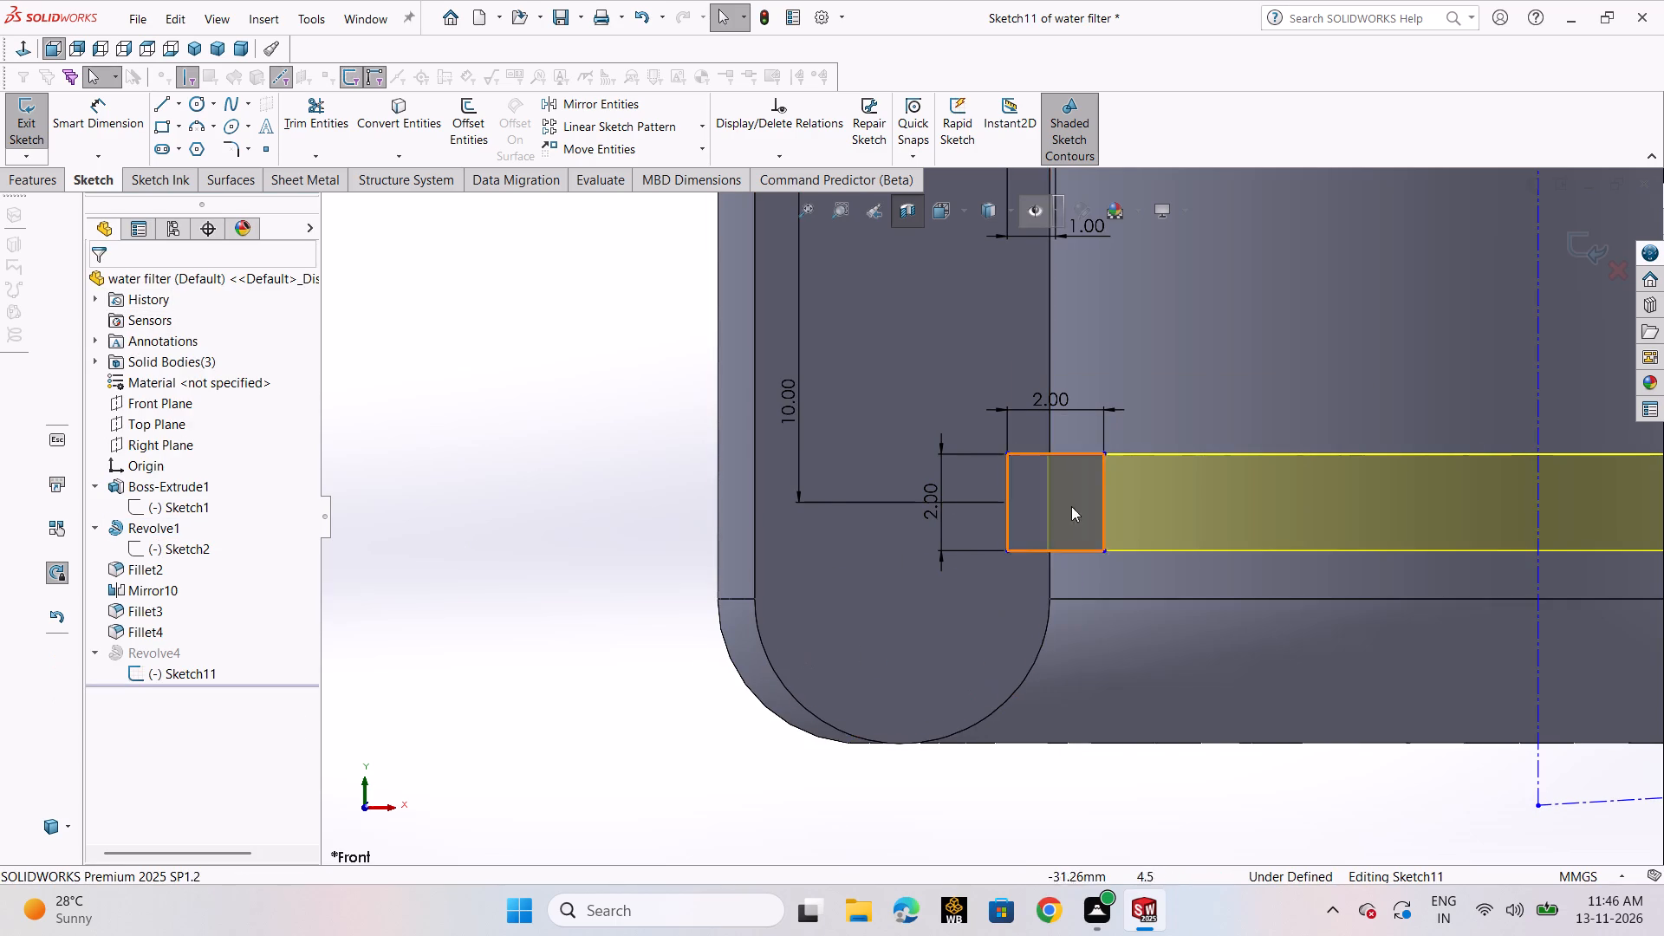
Delete the lower rectangle's 2.00 width dimension.
left_click(1064, 400)
key("Delete")
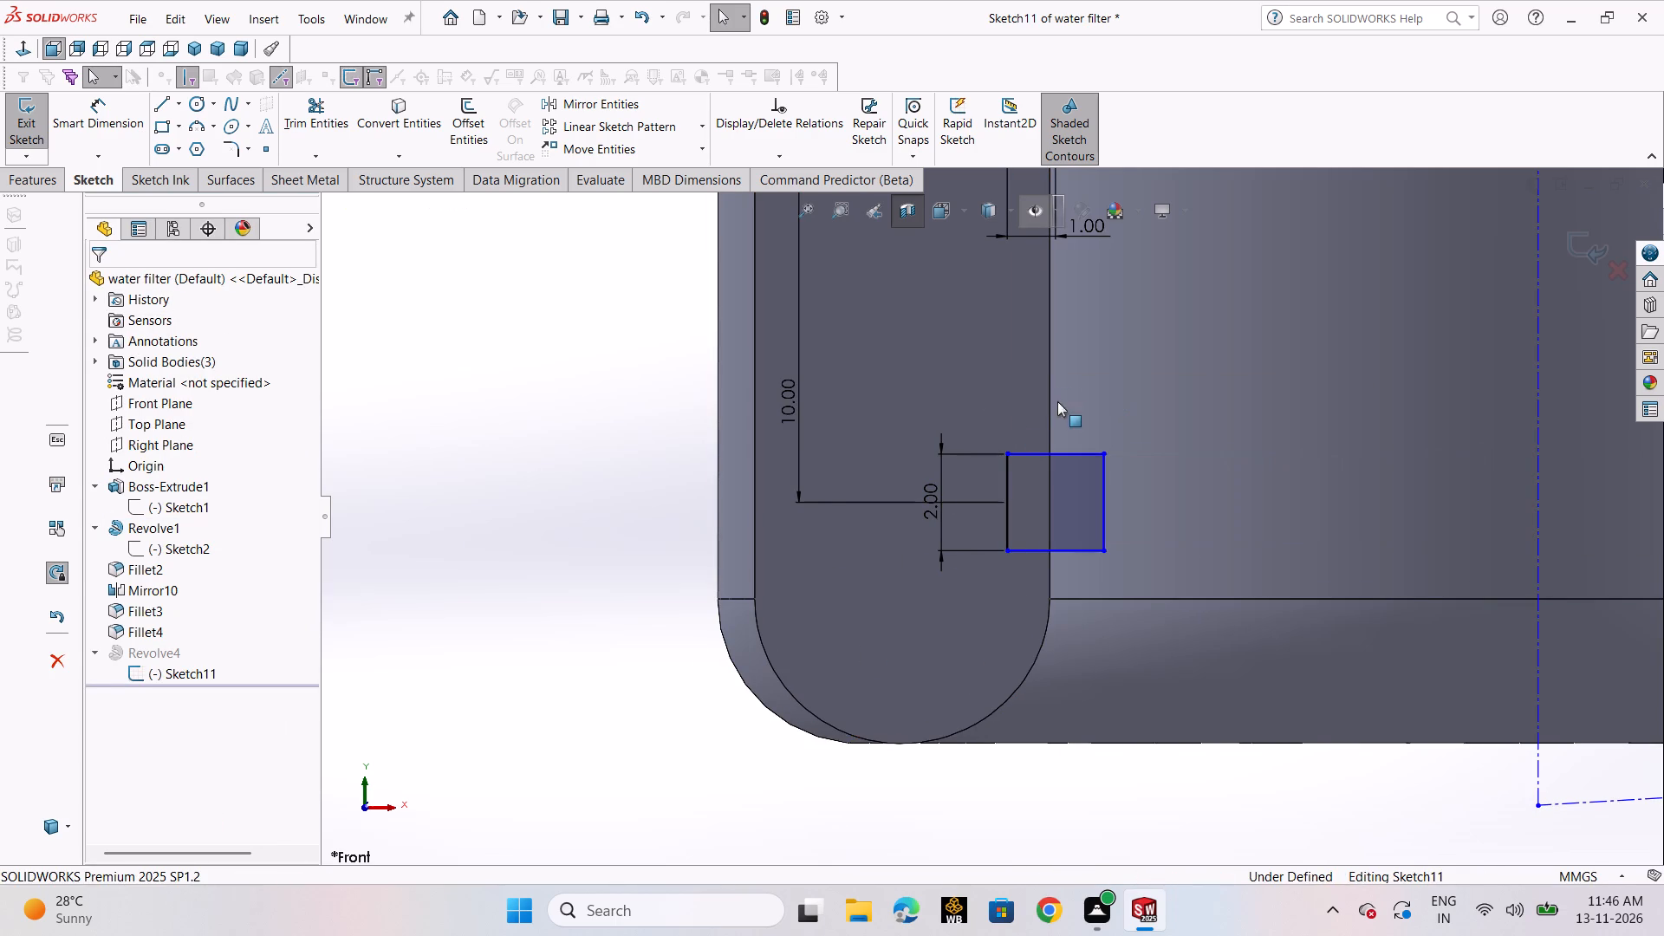
Dimension the lower rectangle's bore-facing side 10 mm from the left bore's vertical centreline.
left_click(81, 131)
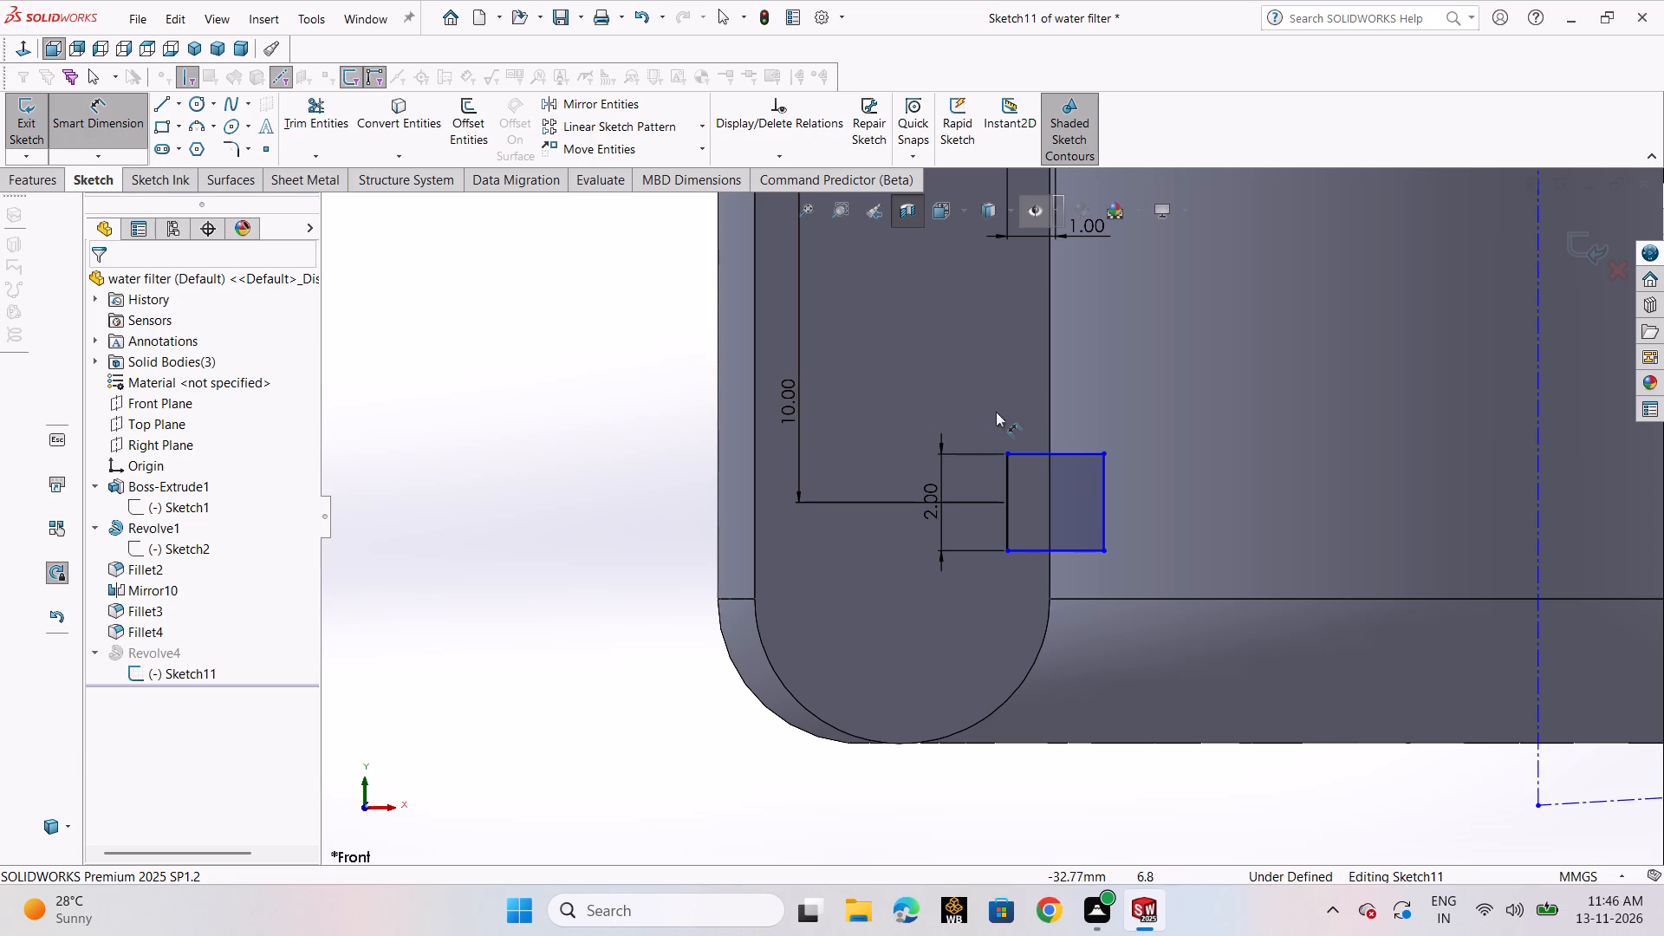
left_click(1102, 473)
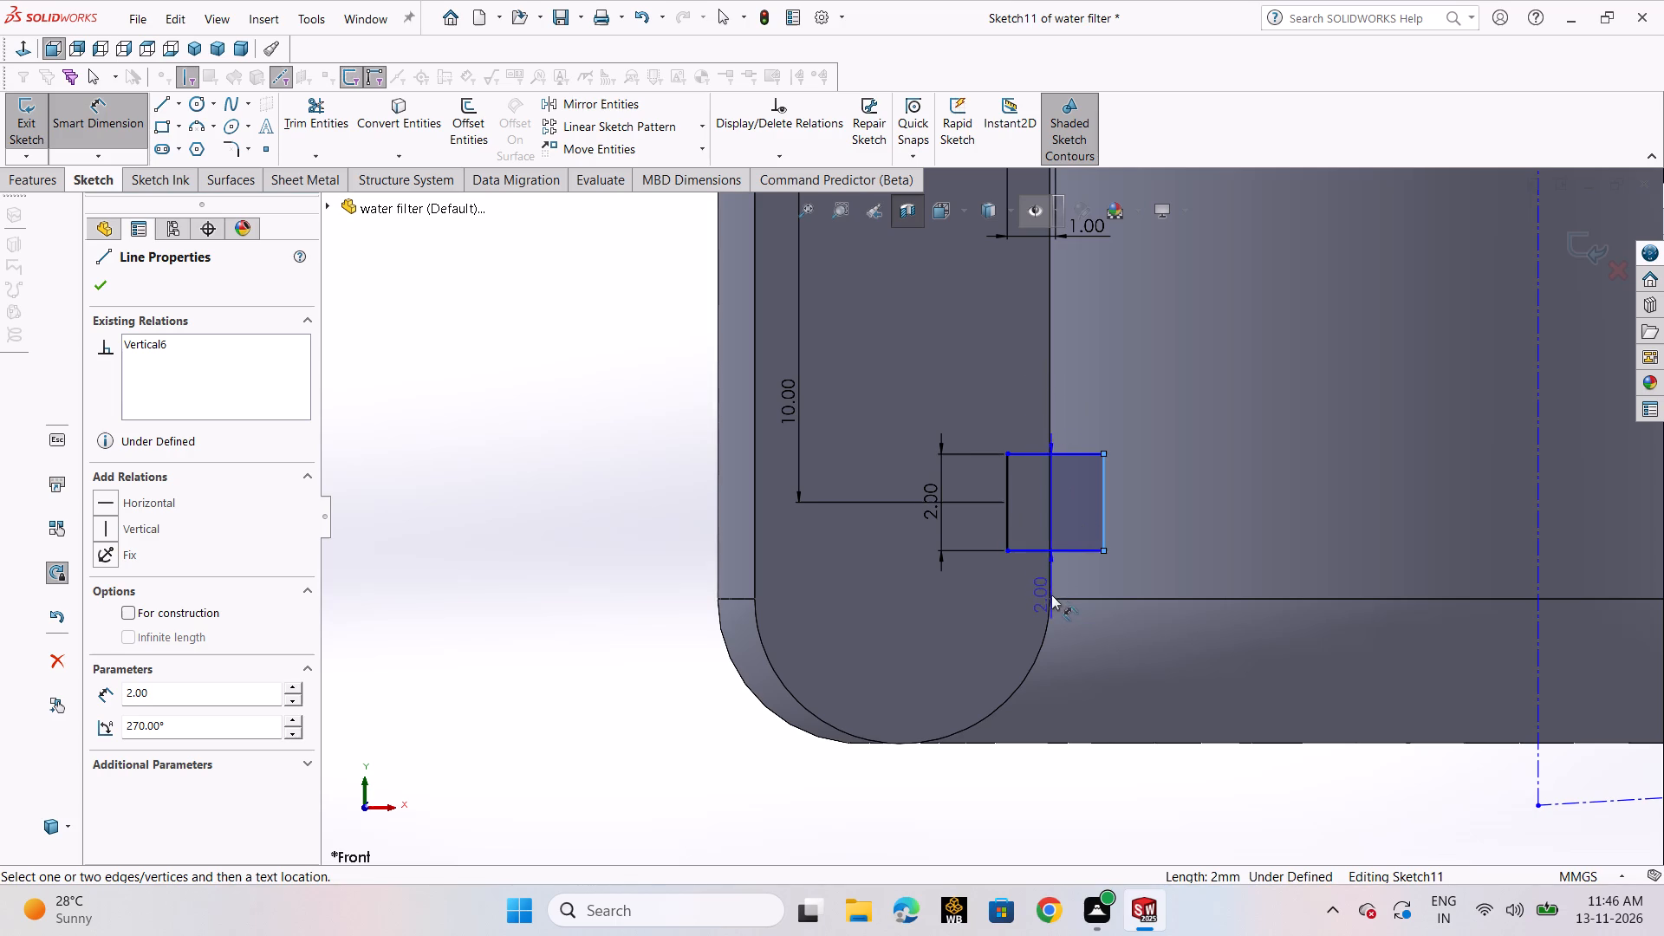
key("Escape")
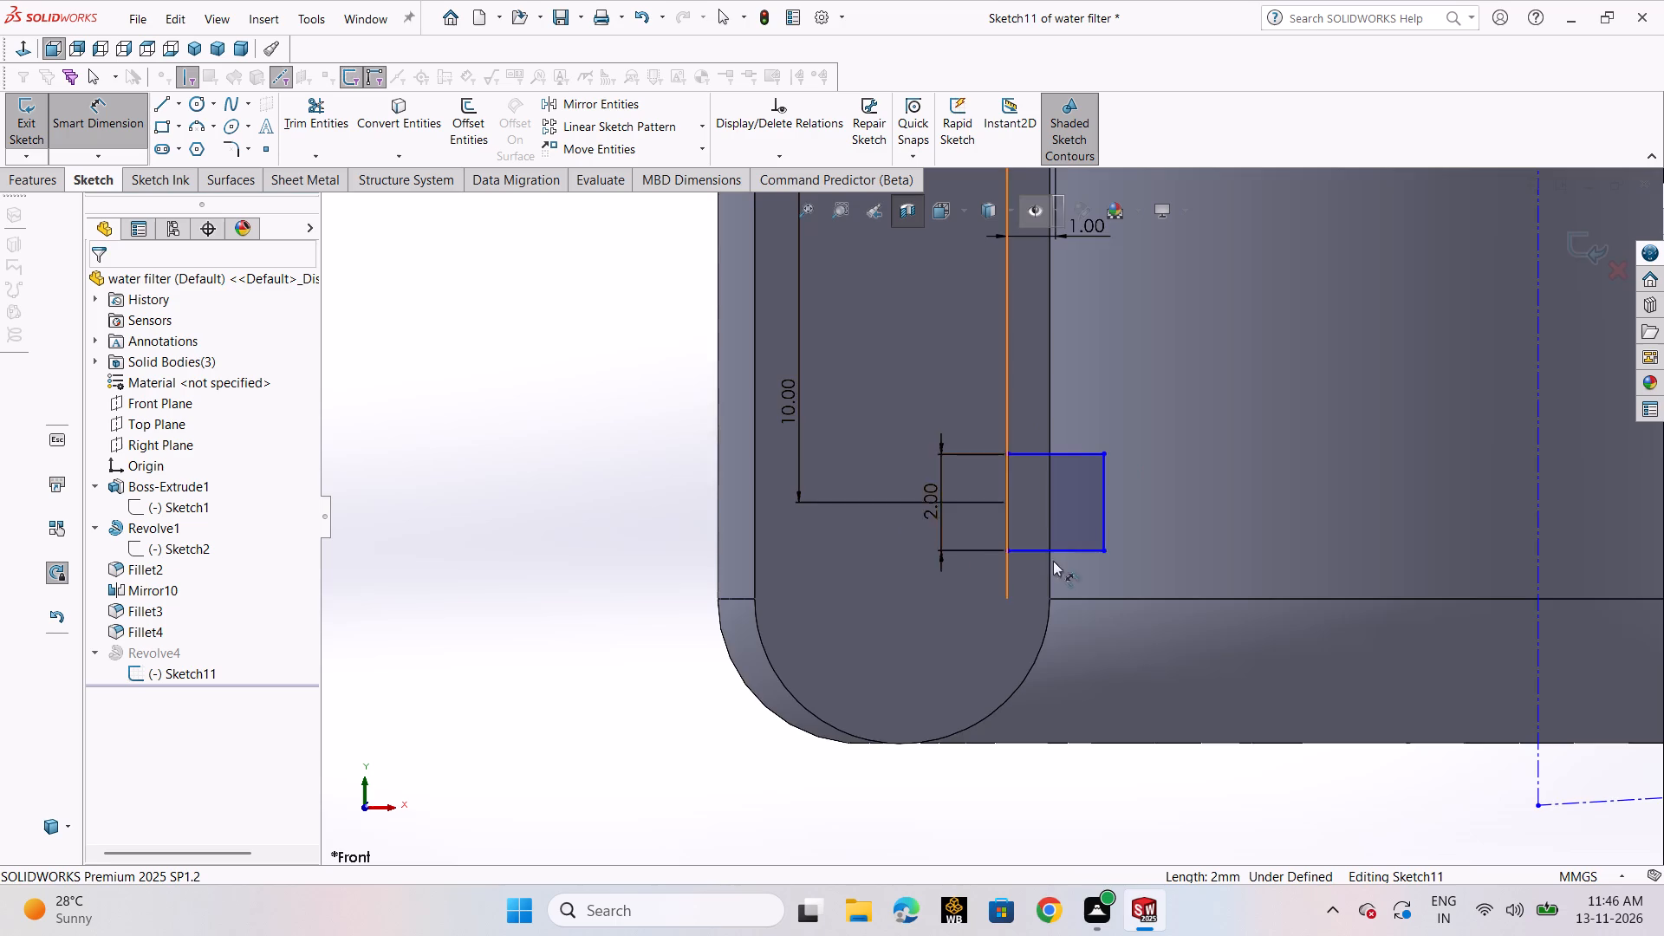
scroll(1144, 561, "up", 3)
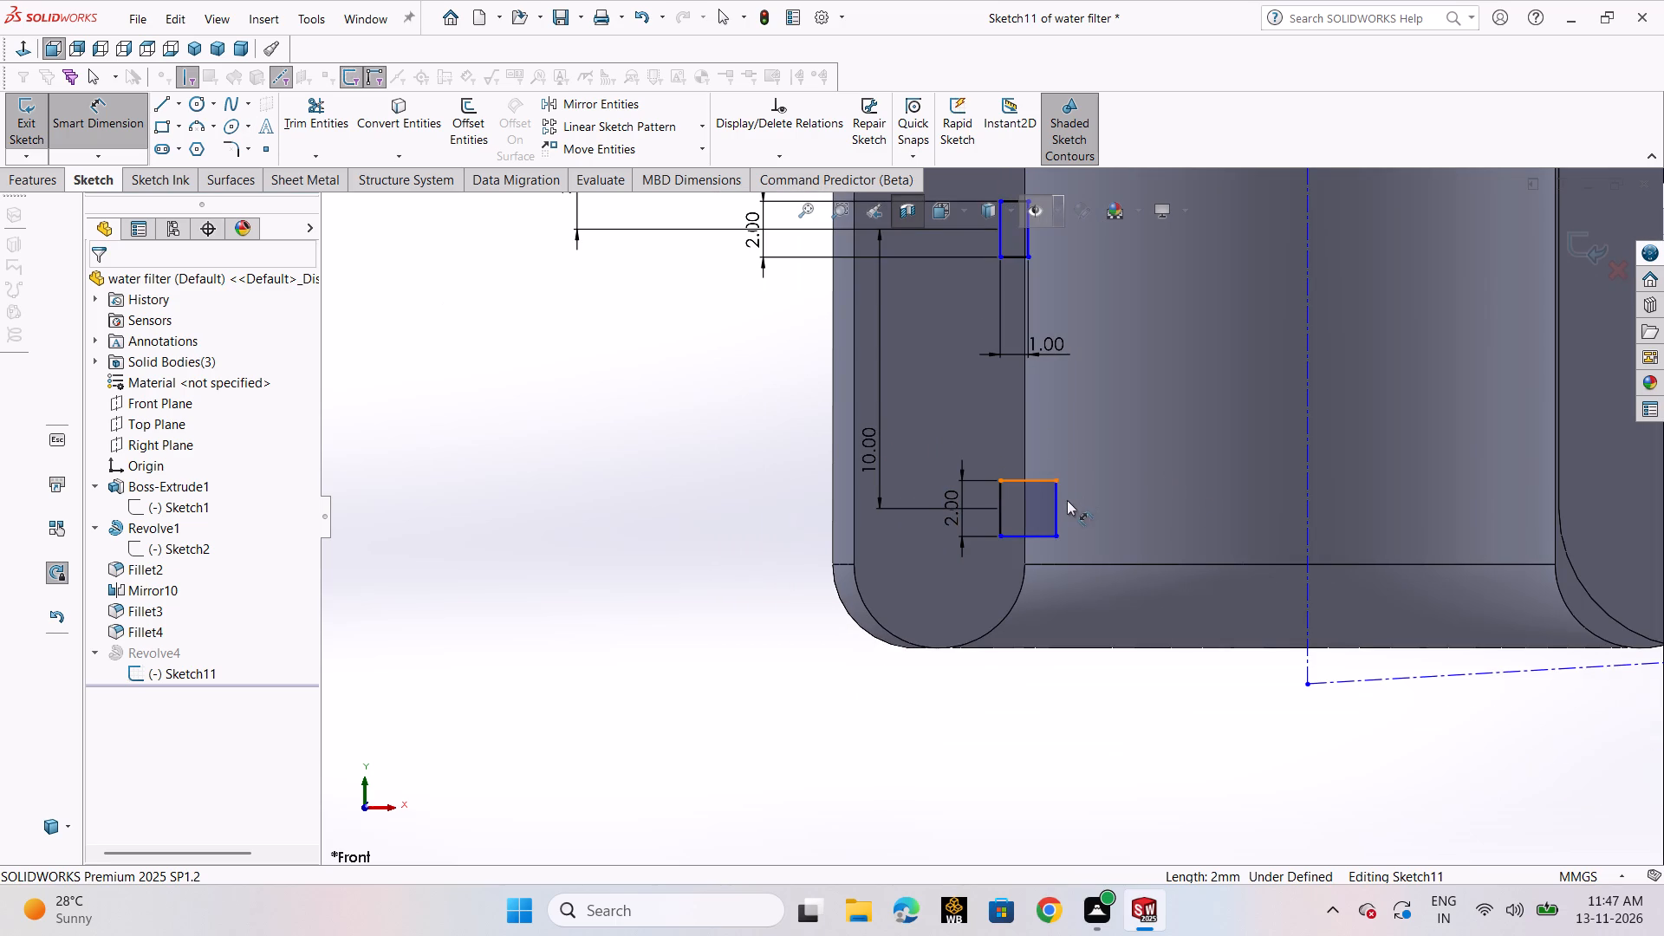
left_click(1059, 512)
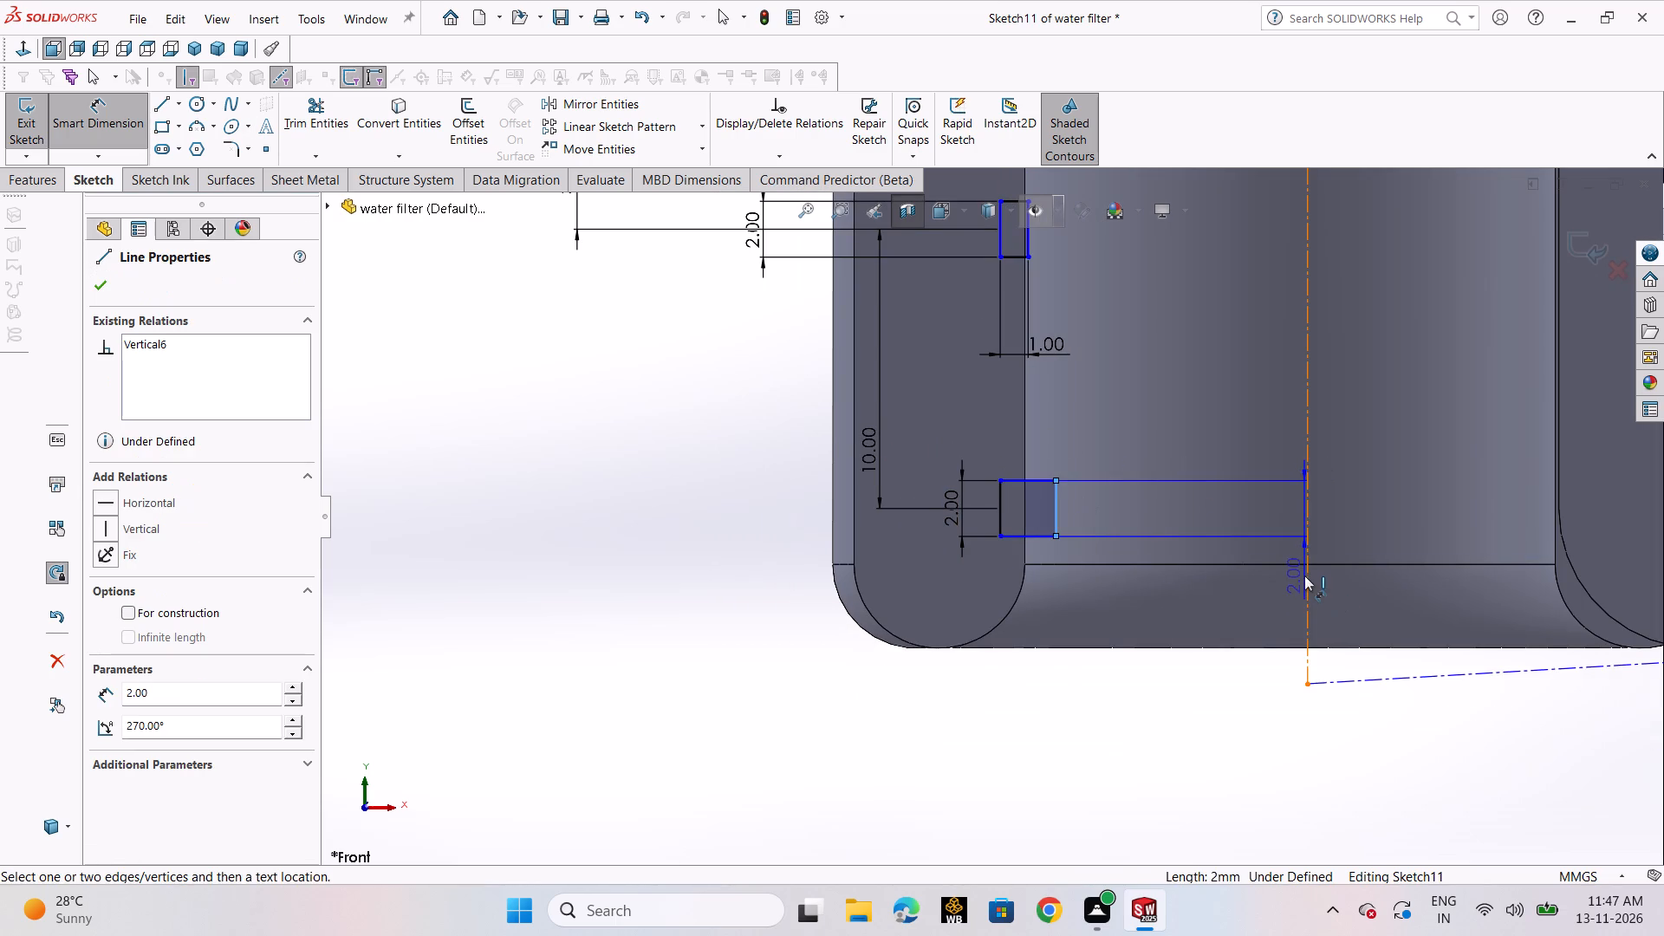
left_click(1304, 575)
left_click(1150, 732)
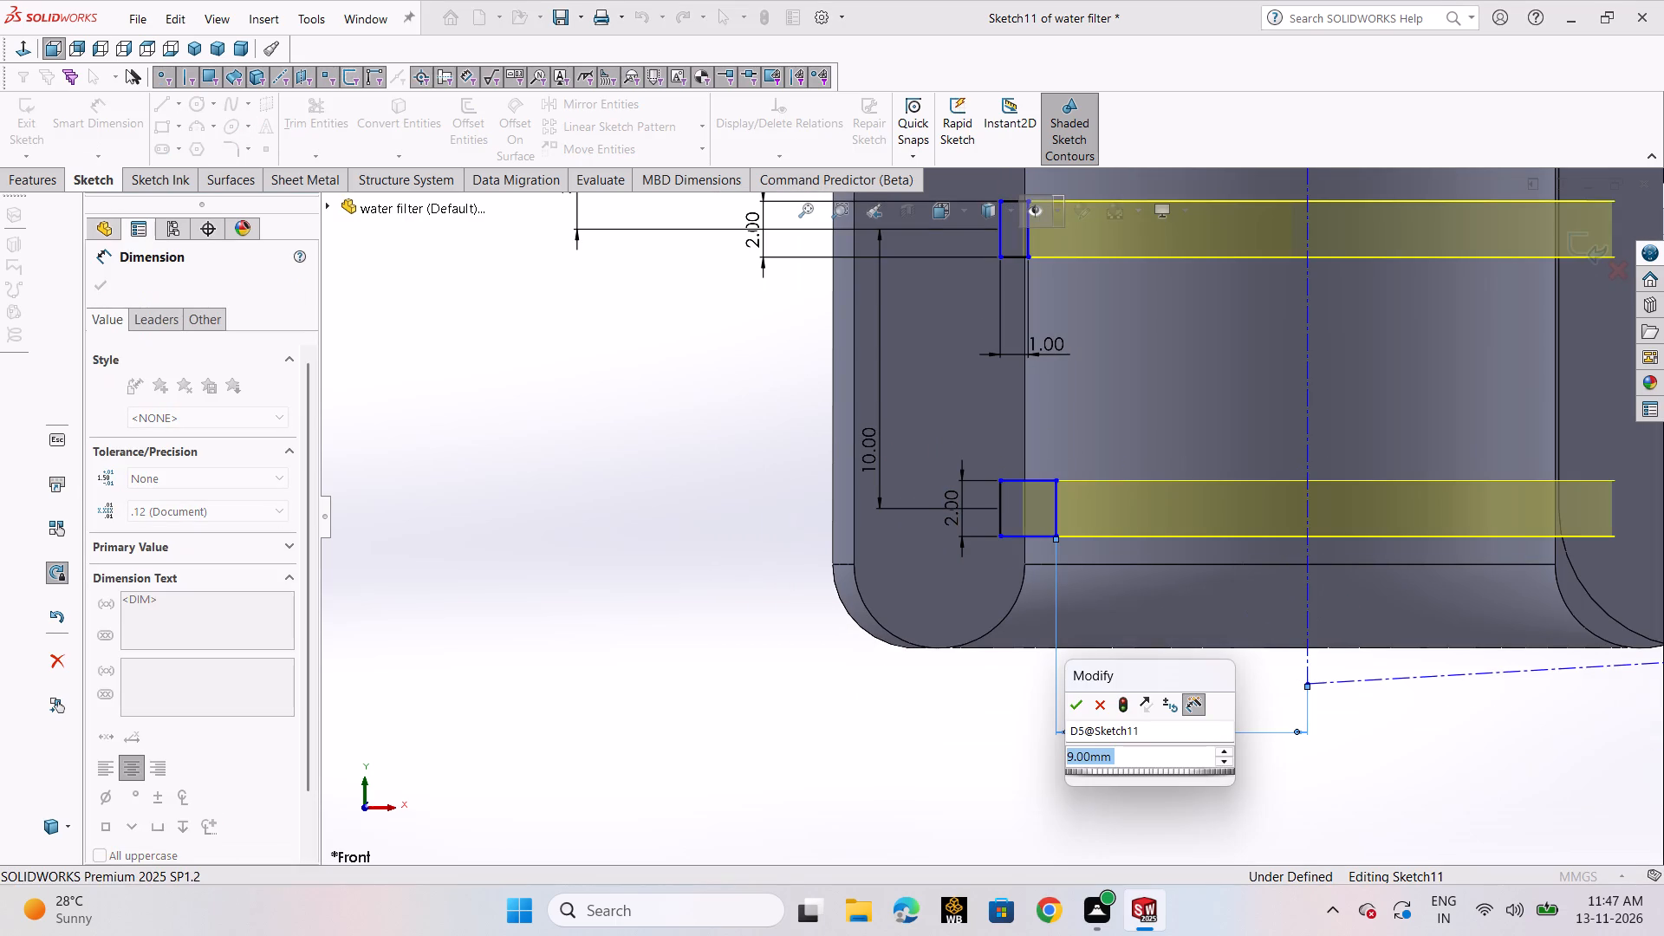
type("10")
key("Return")
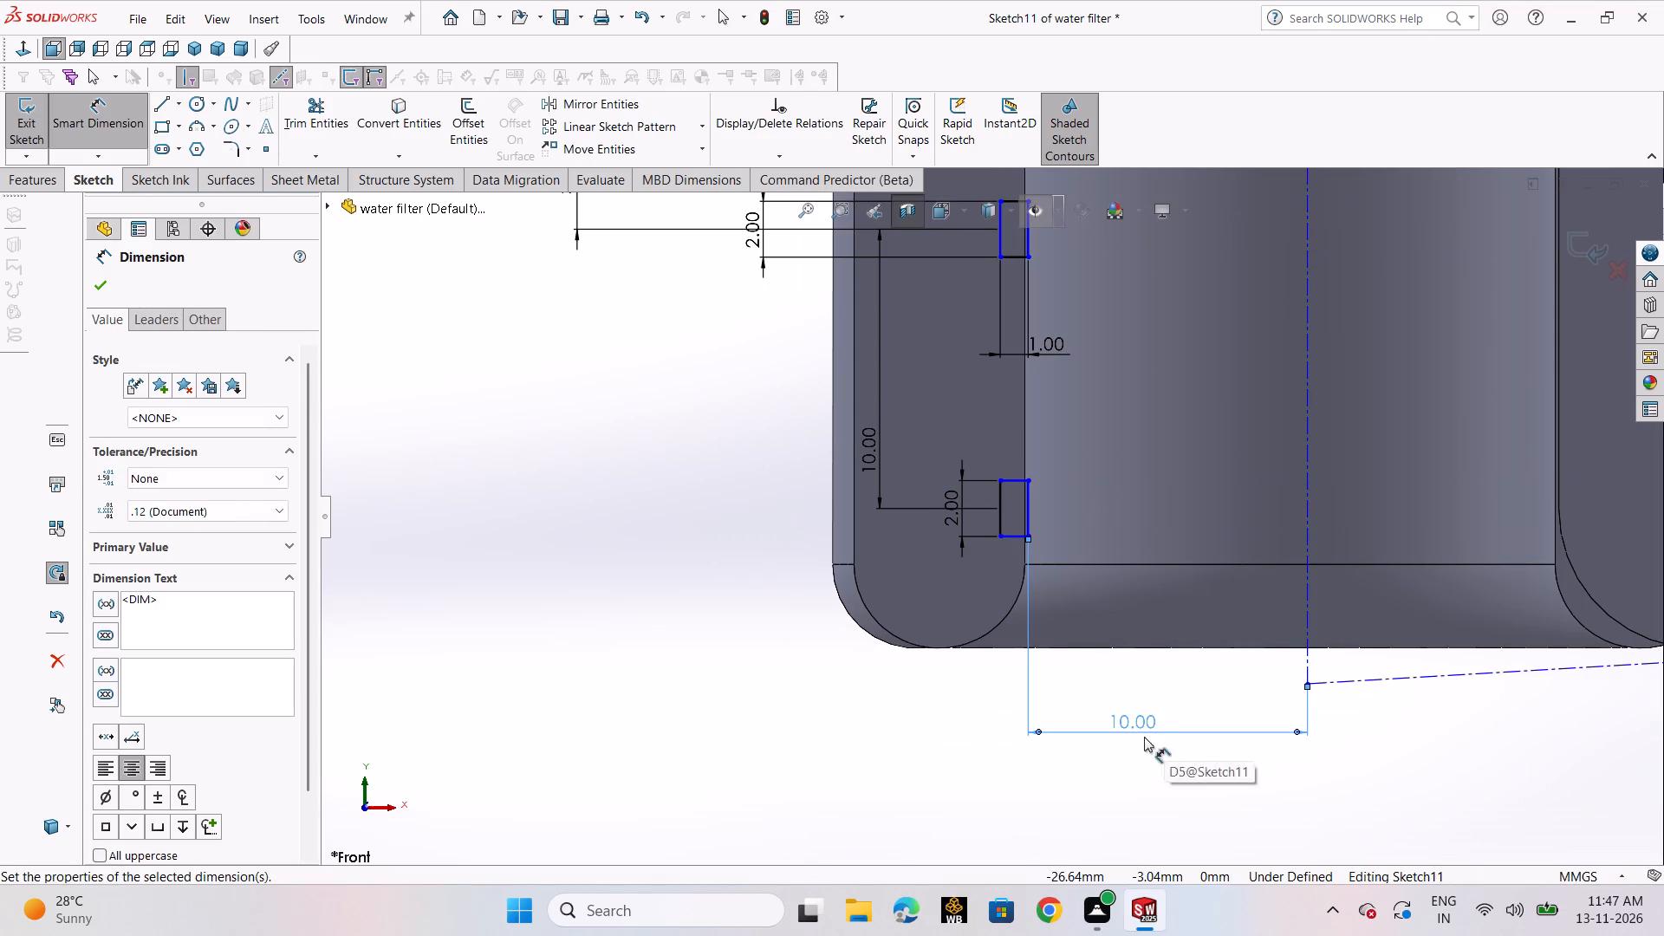
left_click(95, 290)
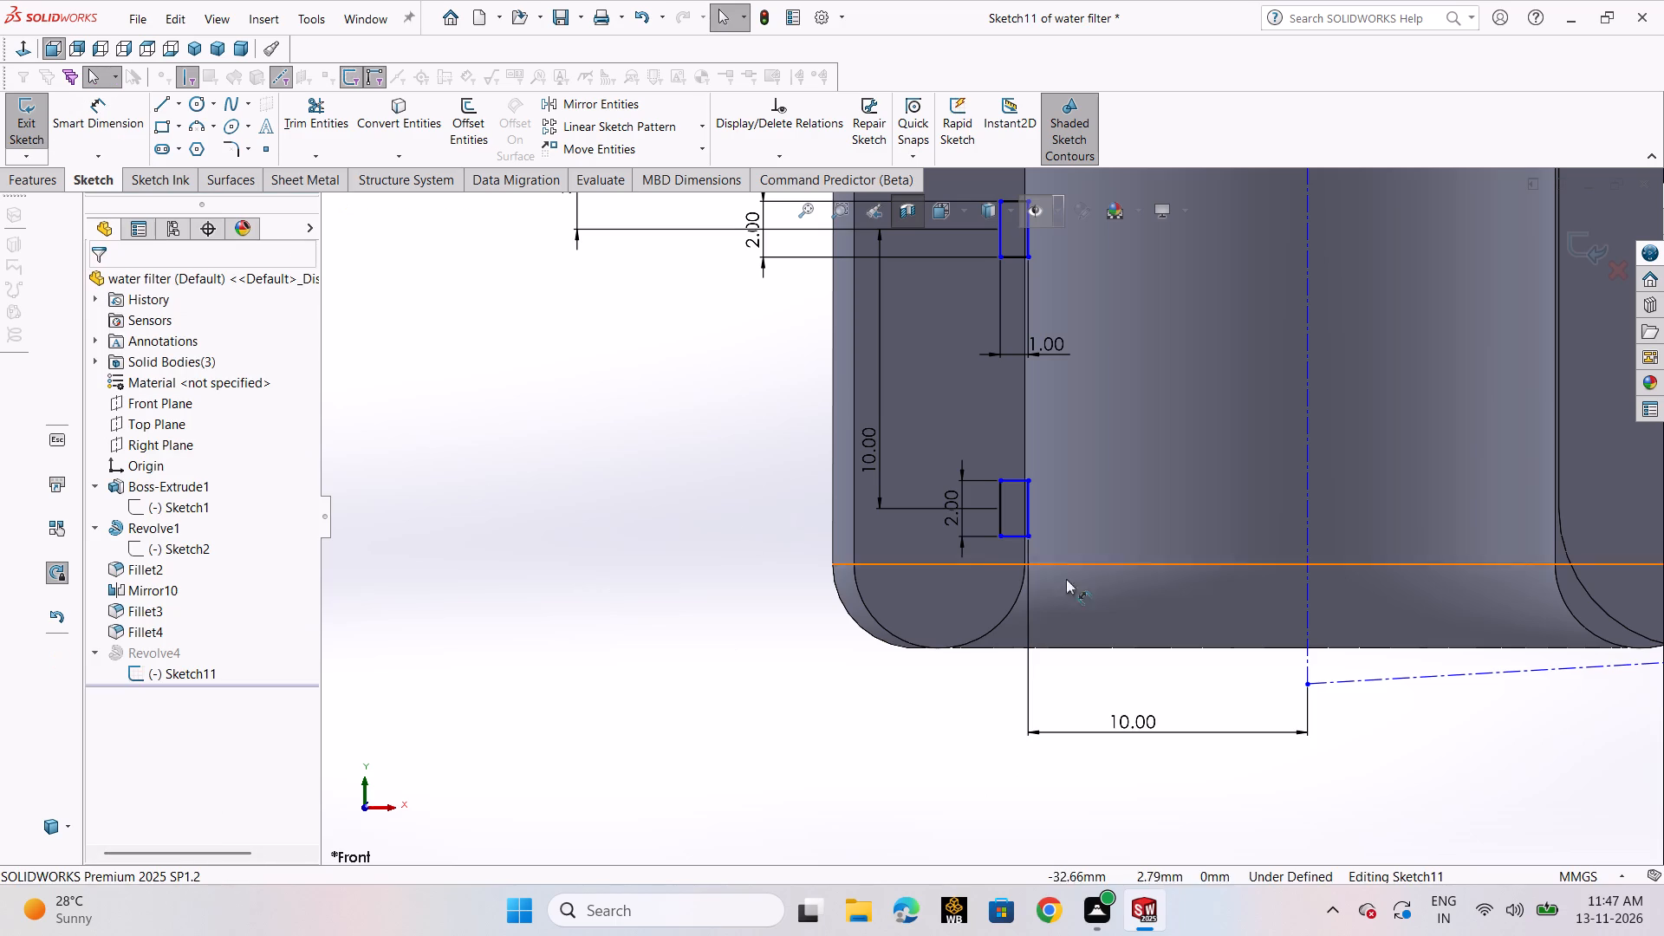
Dimension the lower rectangle's width at 1 mm between its two vertical sides.
scroll(1077, 510, "down", 3)
middle_click_drag(1115, 508, 1117, 521)
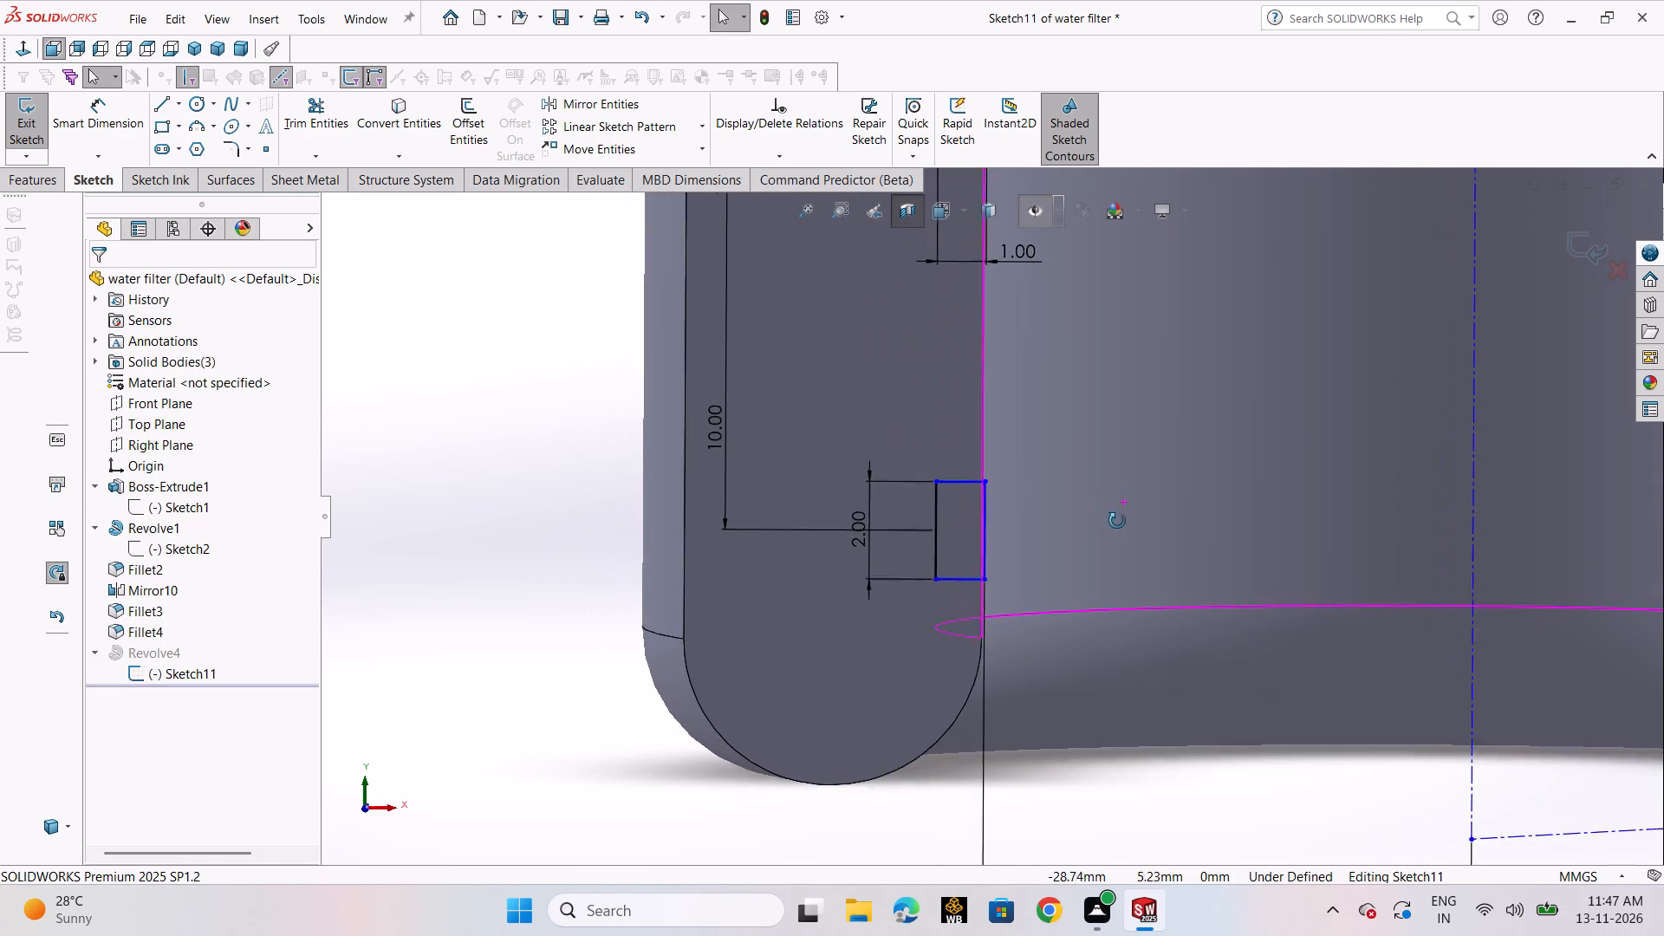
middle_click_drag(1117, 521, 1106, 520)
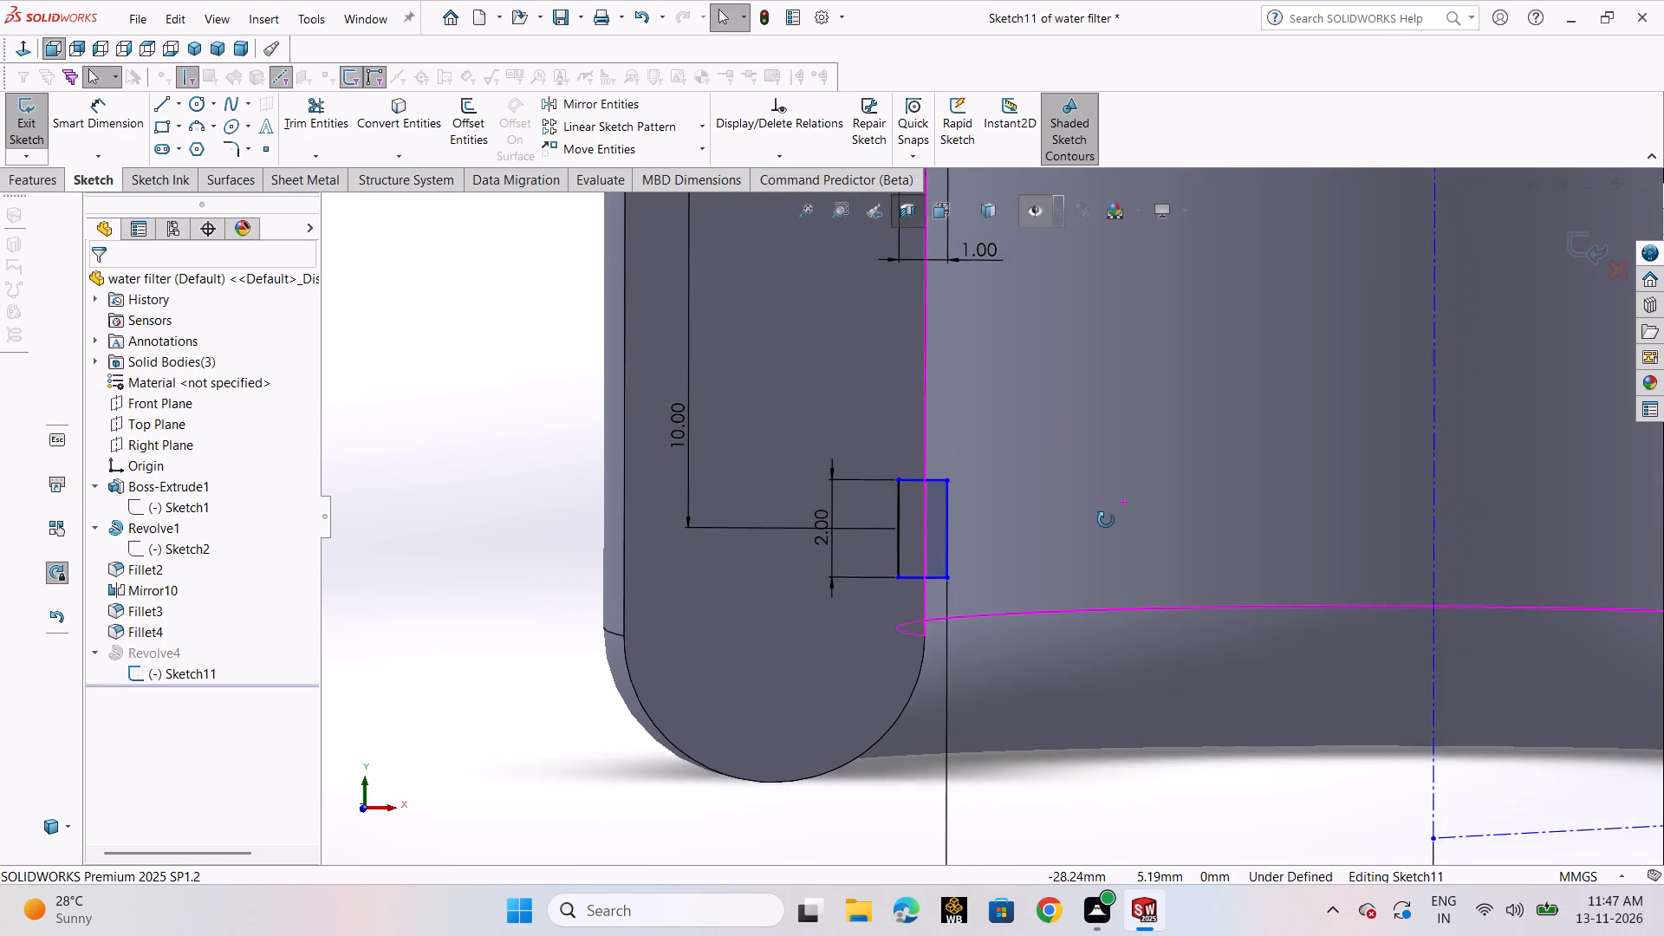
middle_click_drag(1106, 520, 1118, 517)
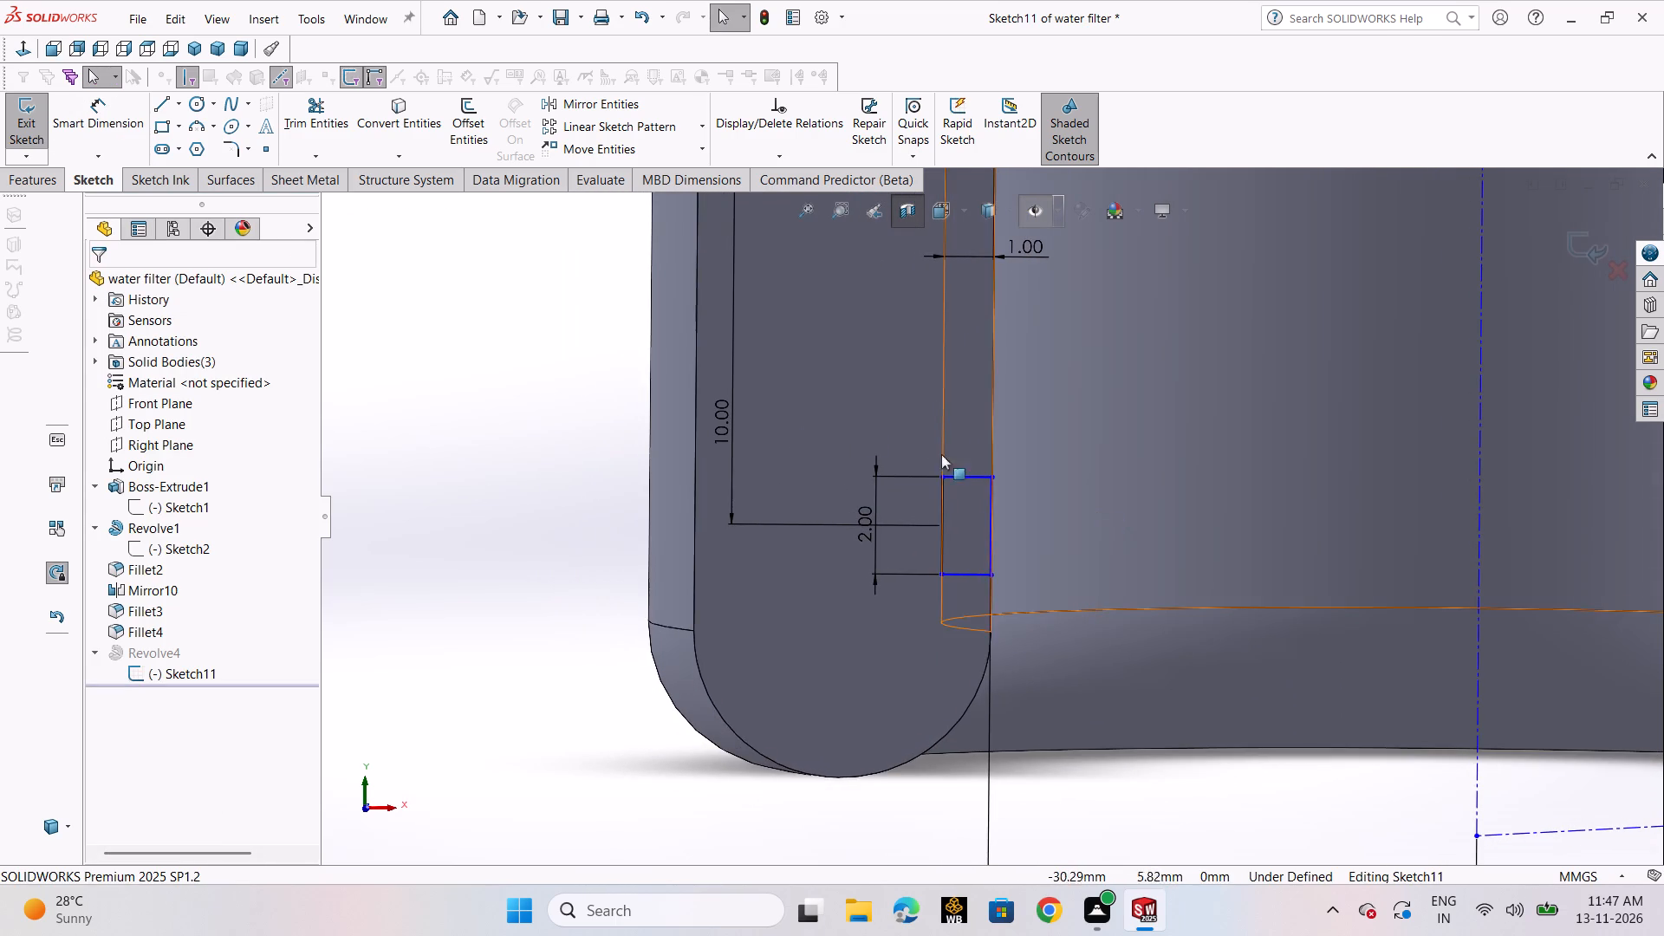
left_click(99, 150)
scroll(1012, 544, "up", 2)
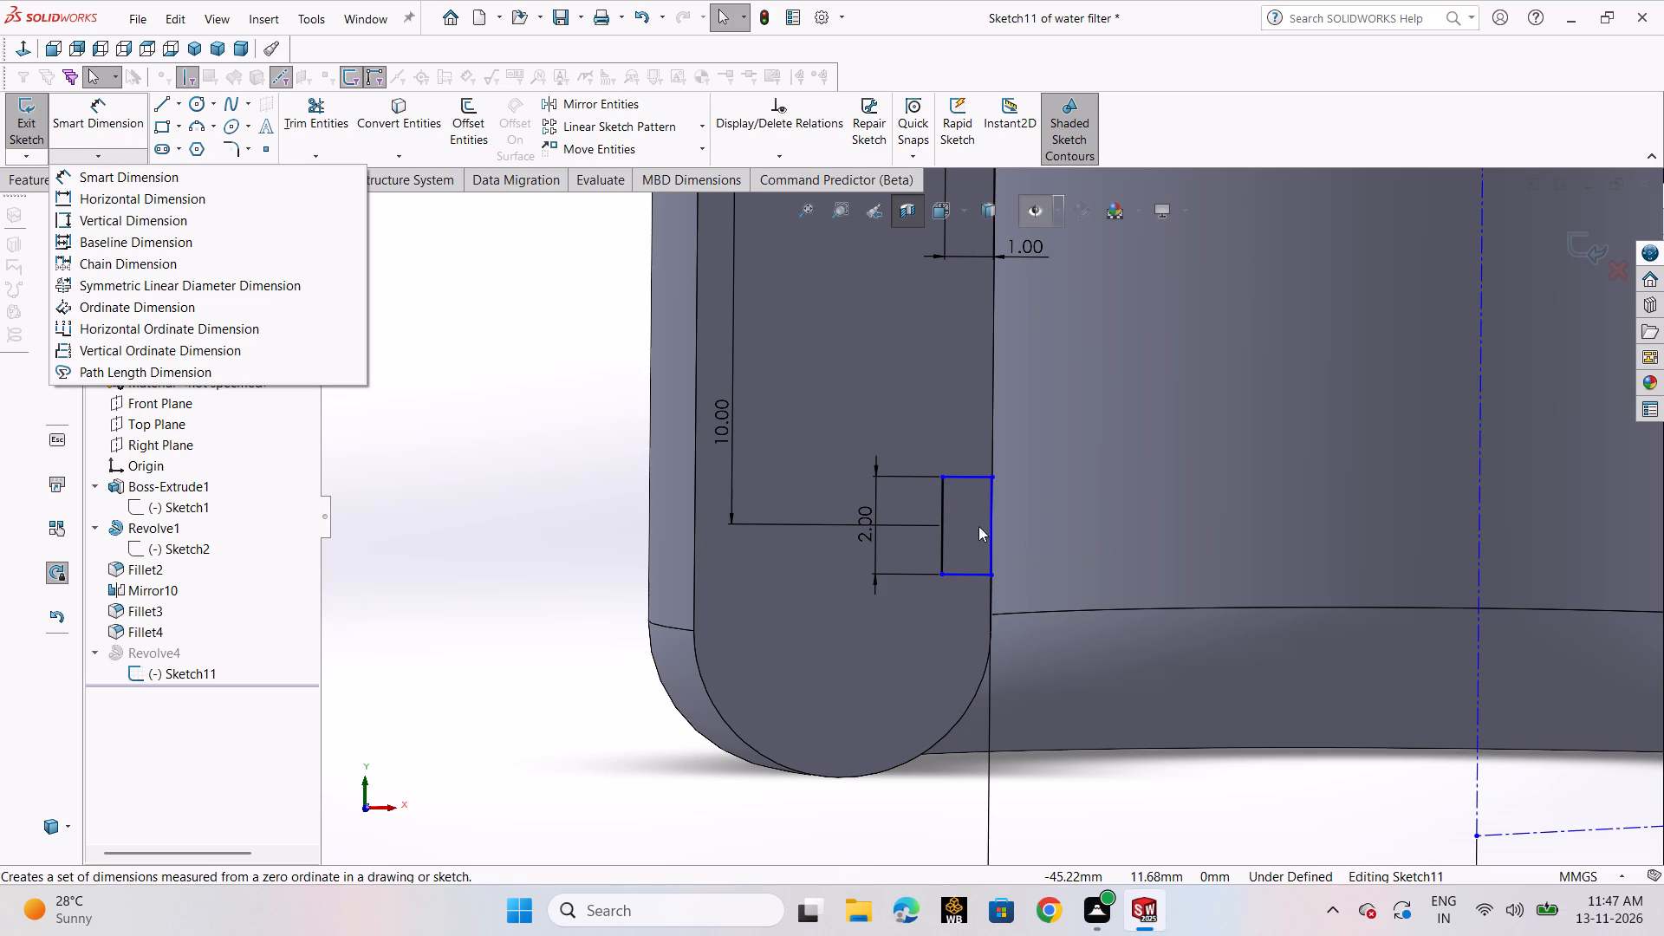
left_click(227, 179)
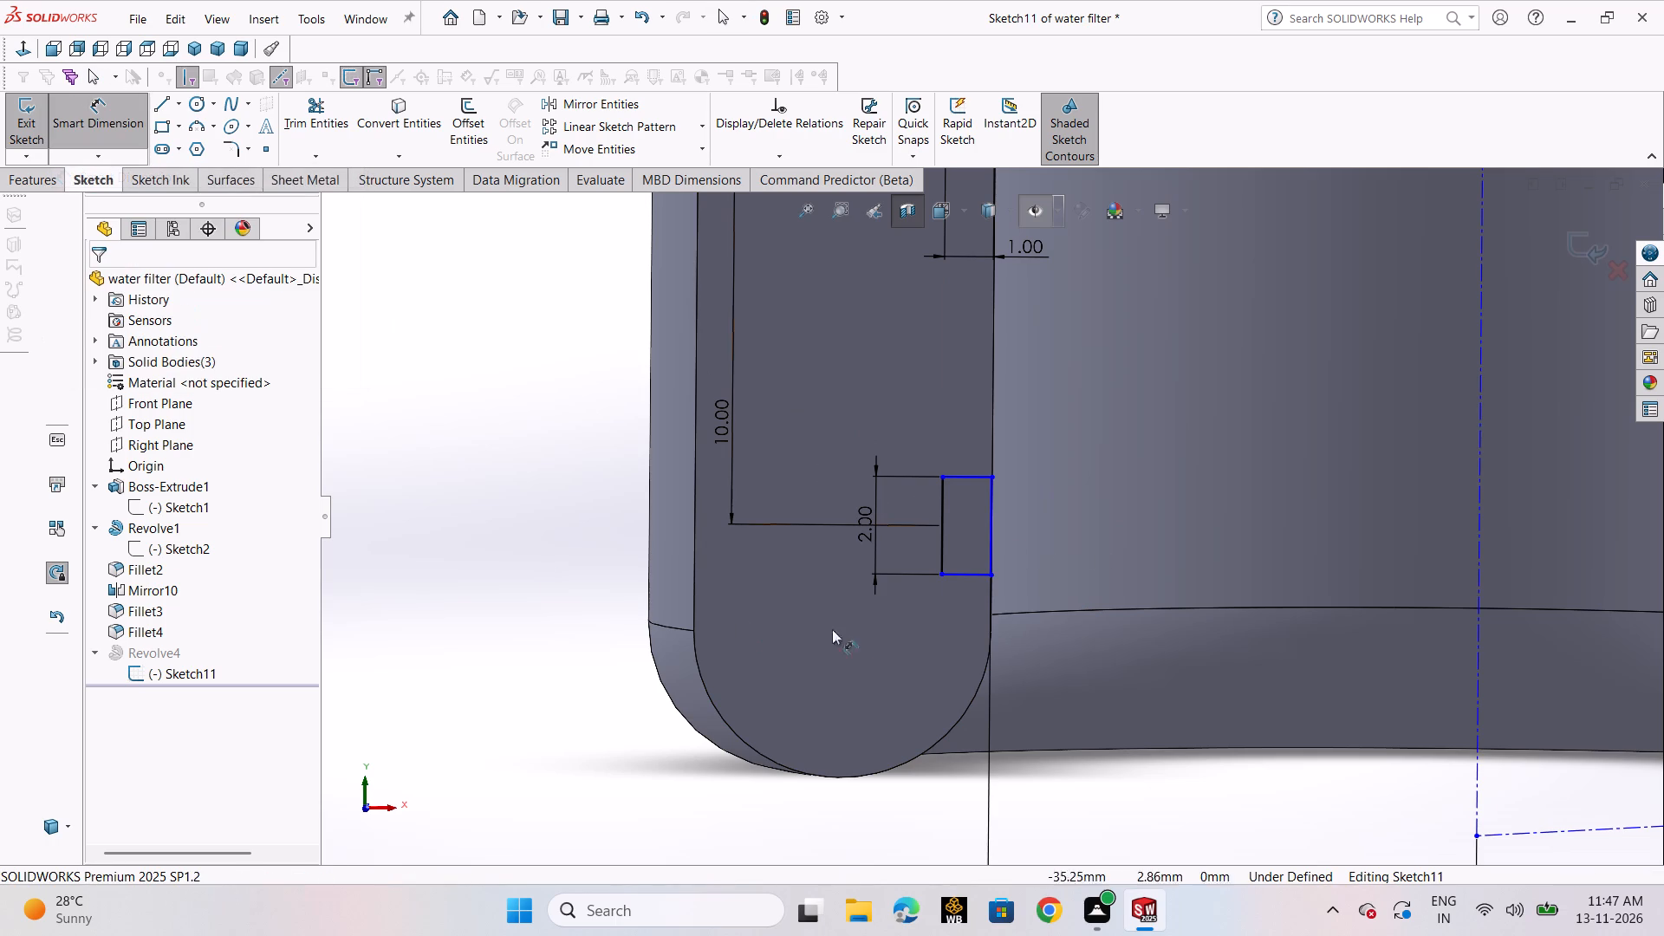
left_click(939, 541)
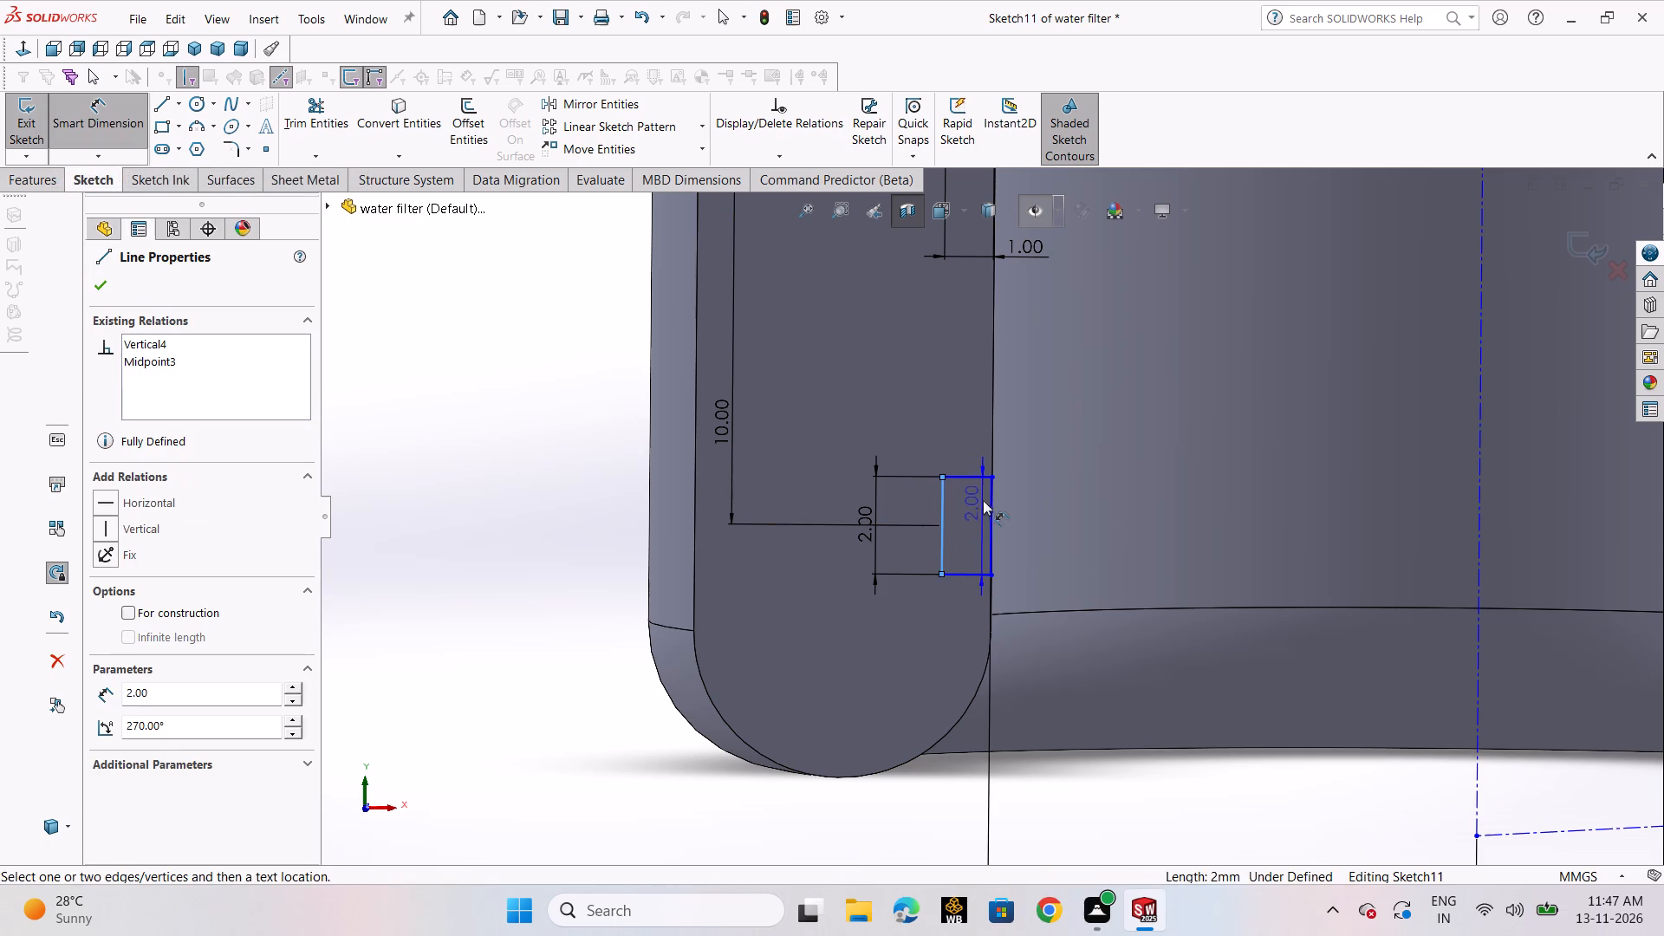
left_click(989, 493)
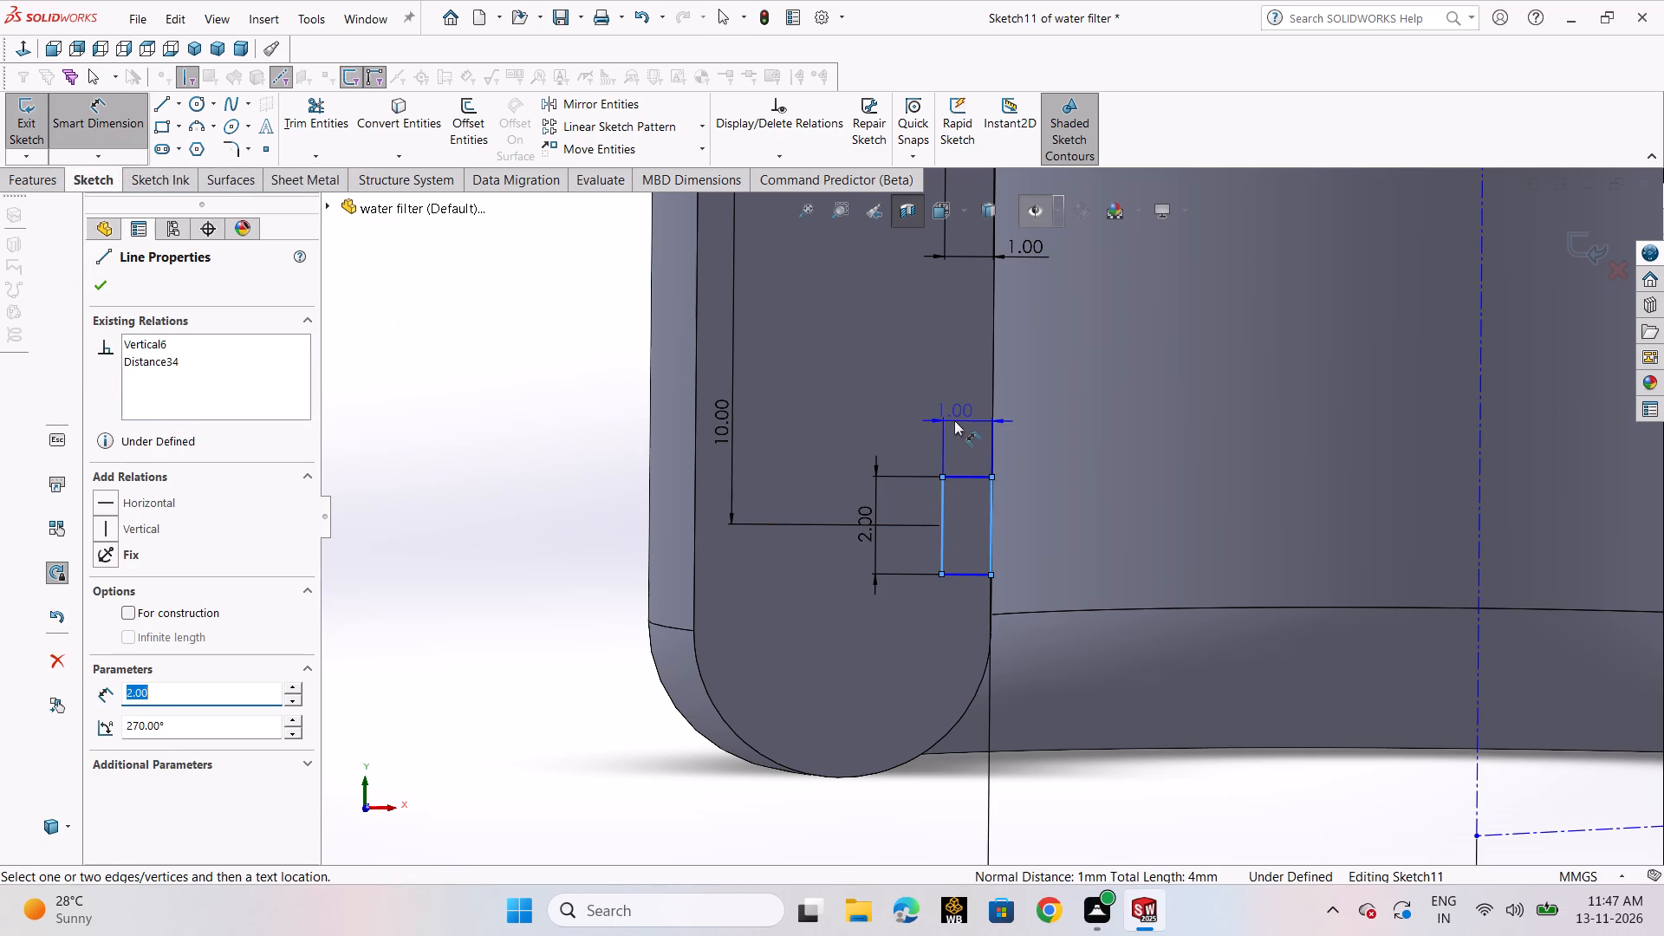
left_click(954, 420)
left_click(876, 397)
scroll(1205, 536, "up", 4)
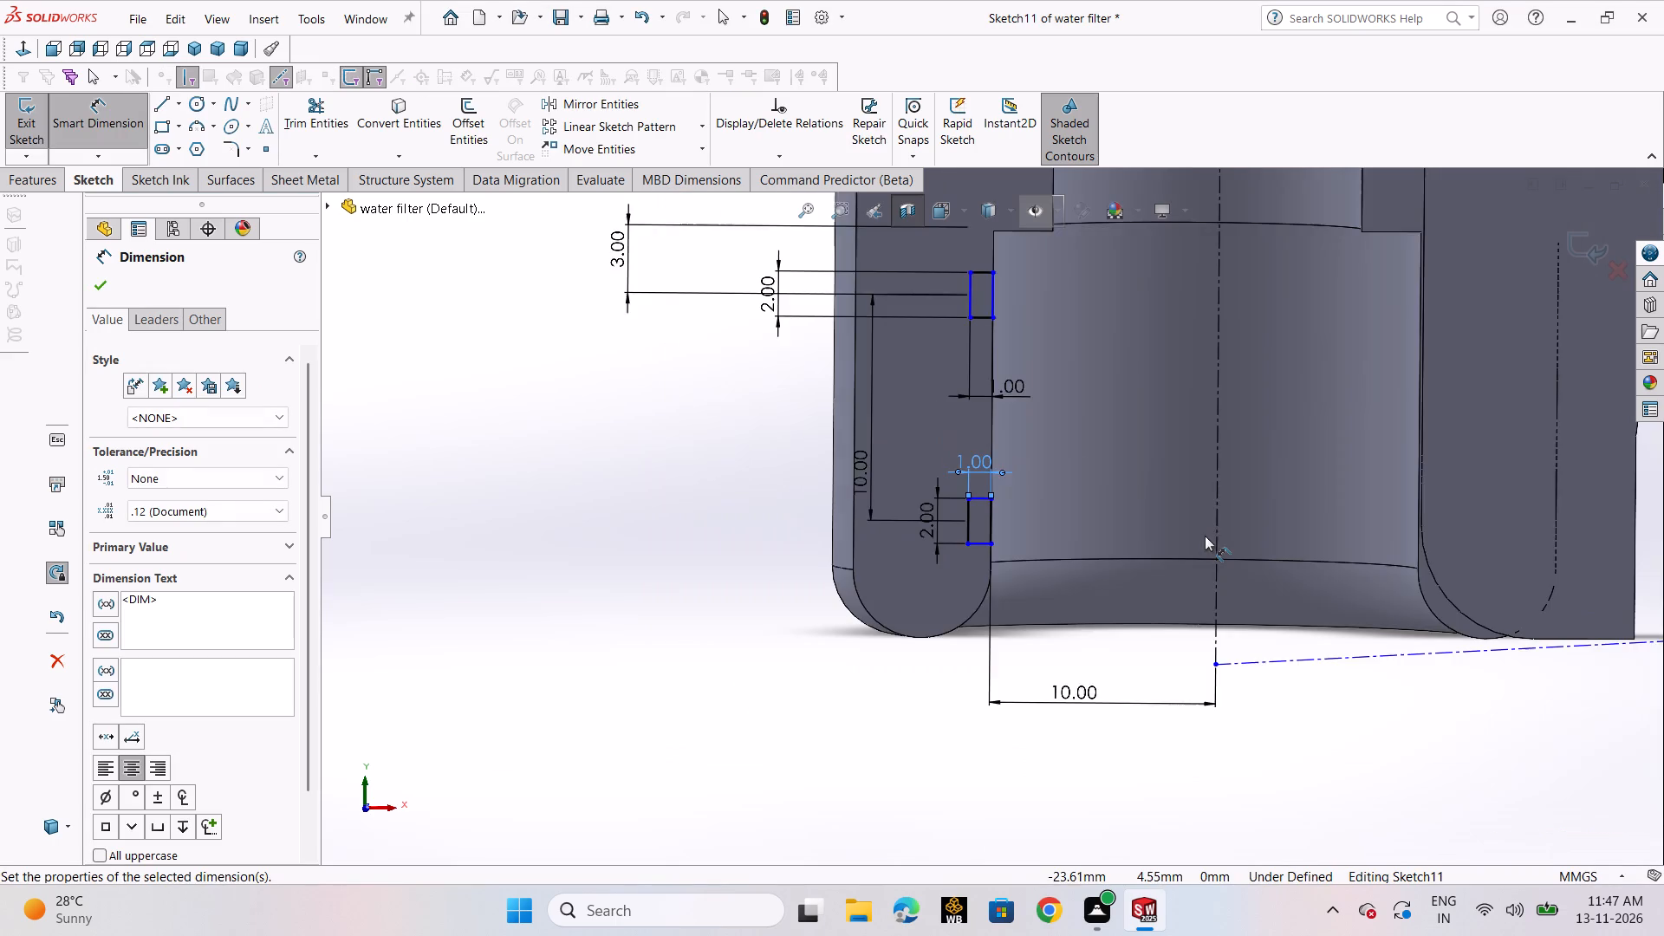
scroll(1205, 536, "up", 3)
middle_click_drag(1208, 542, 1214, 605)
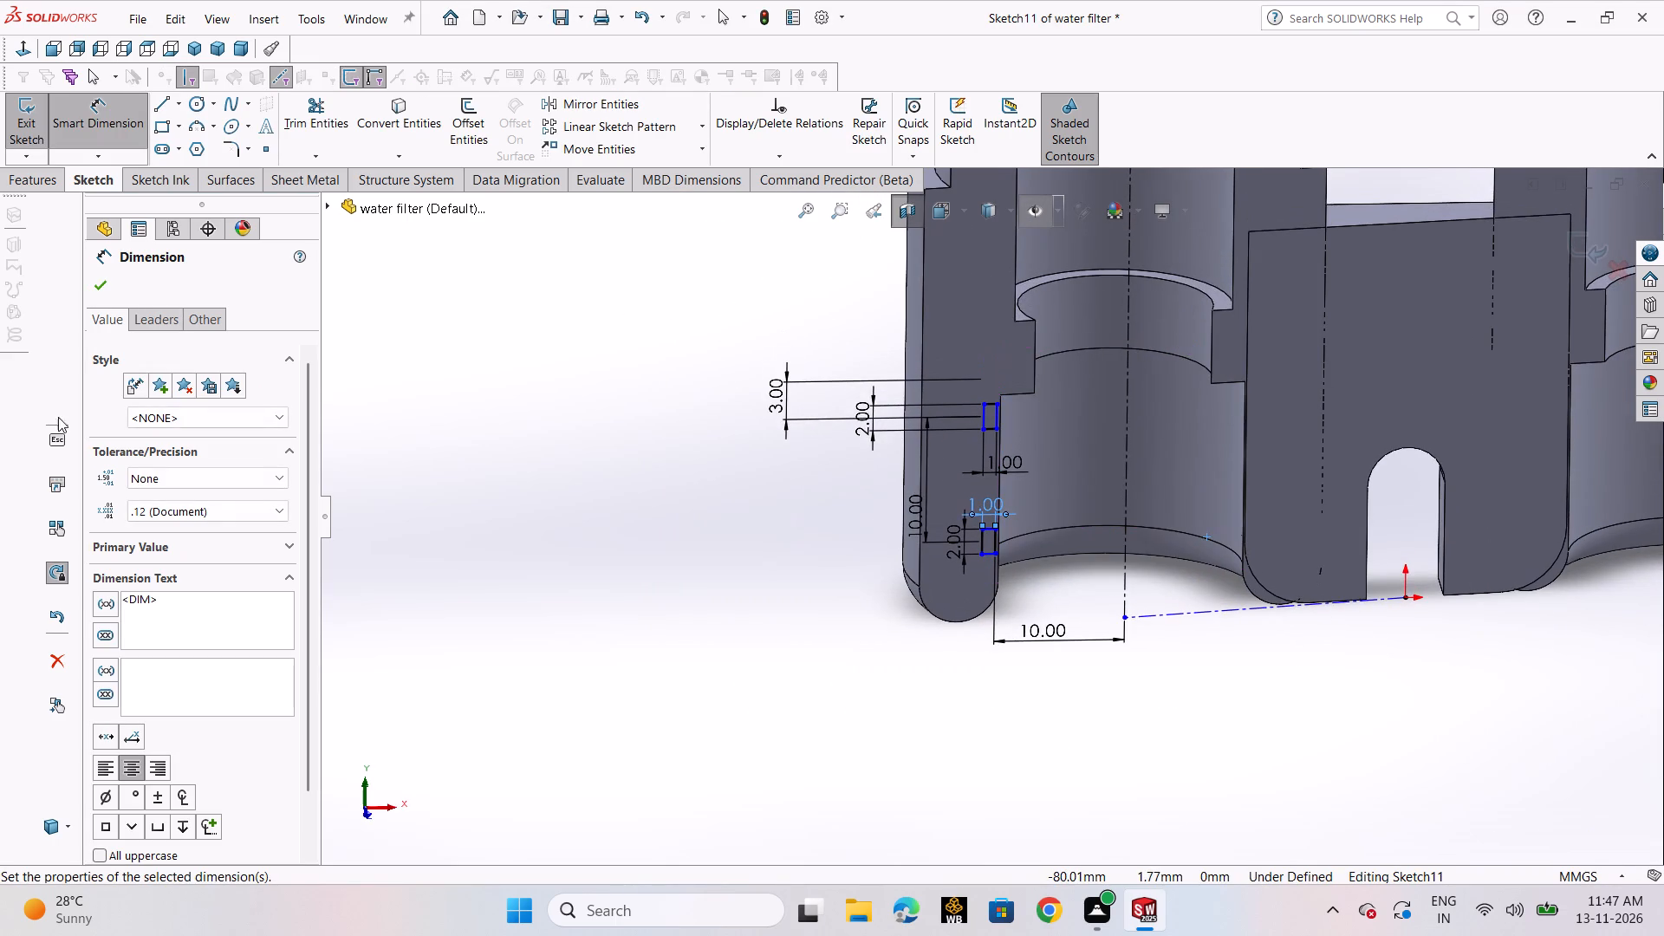
left_click(103, 289)
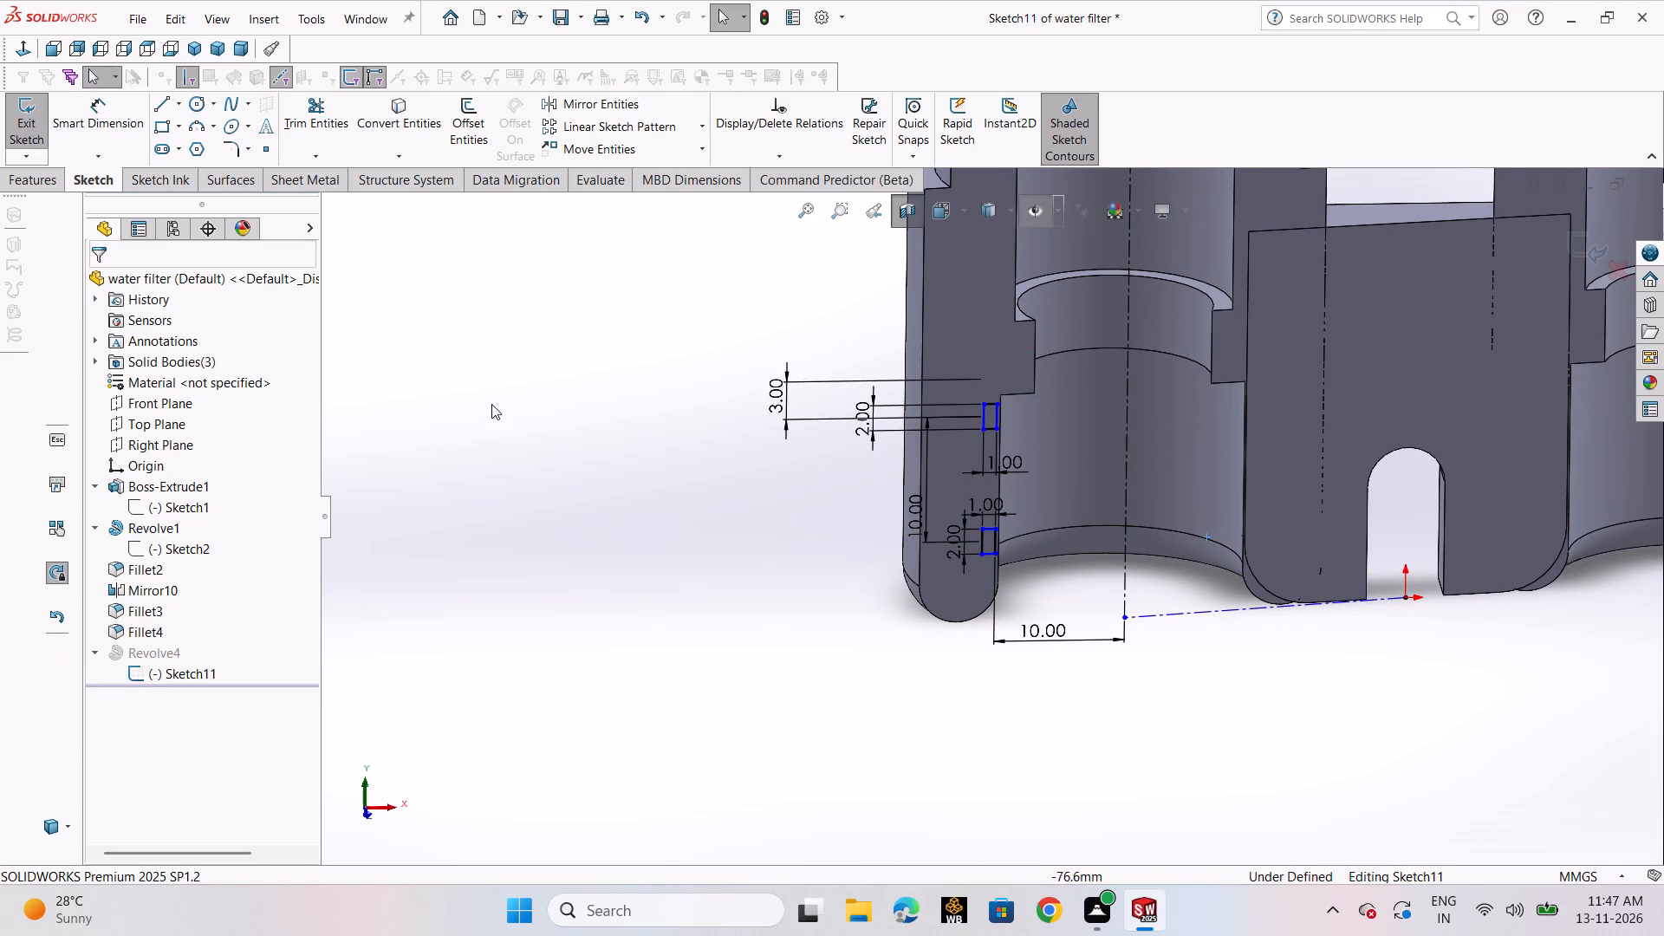
Dimension the upper rectangle's bore-facing side 10 mm from the left bore's centreline and exit the sketch.
scroll(861, 416, "down", 2)
scroll(1045, 464, "down", 3)
scroll(1098, 555, "up", 2)
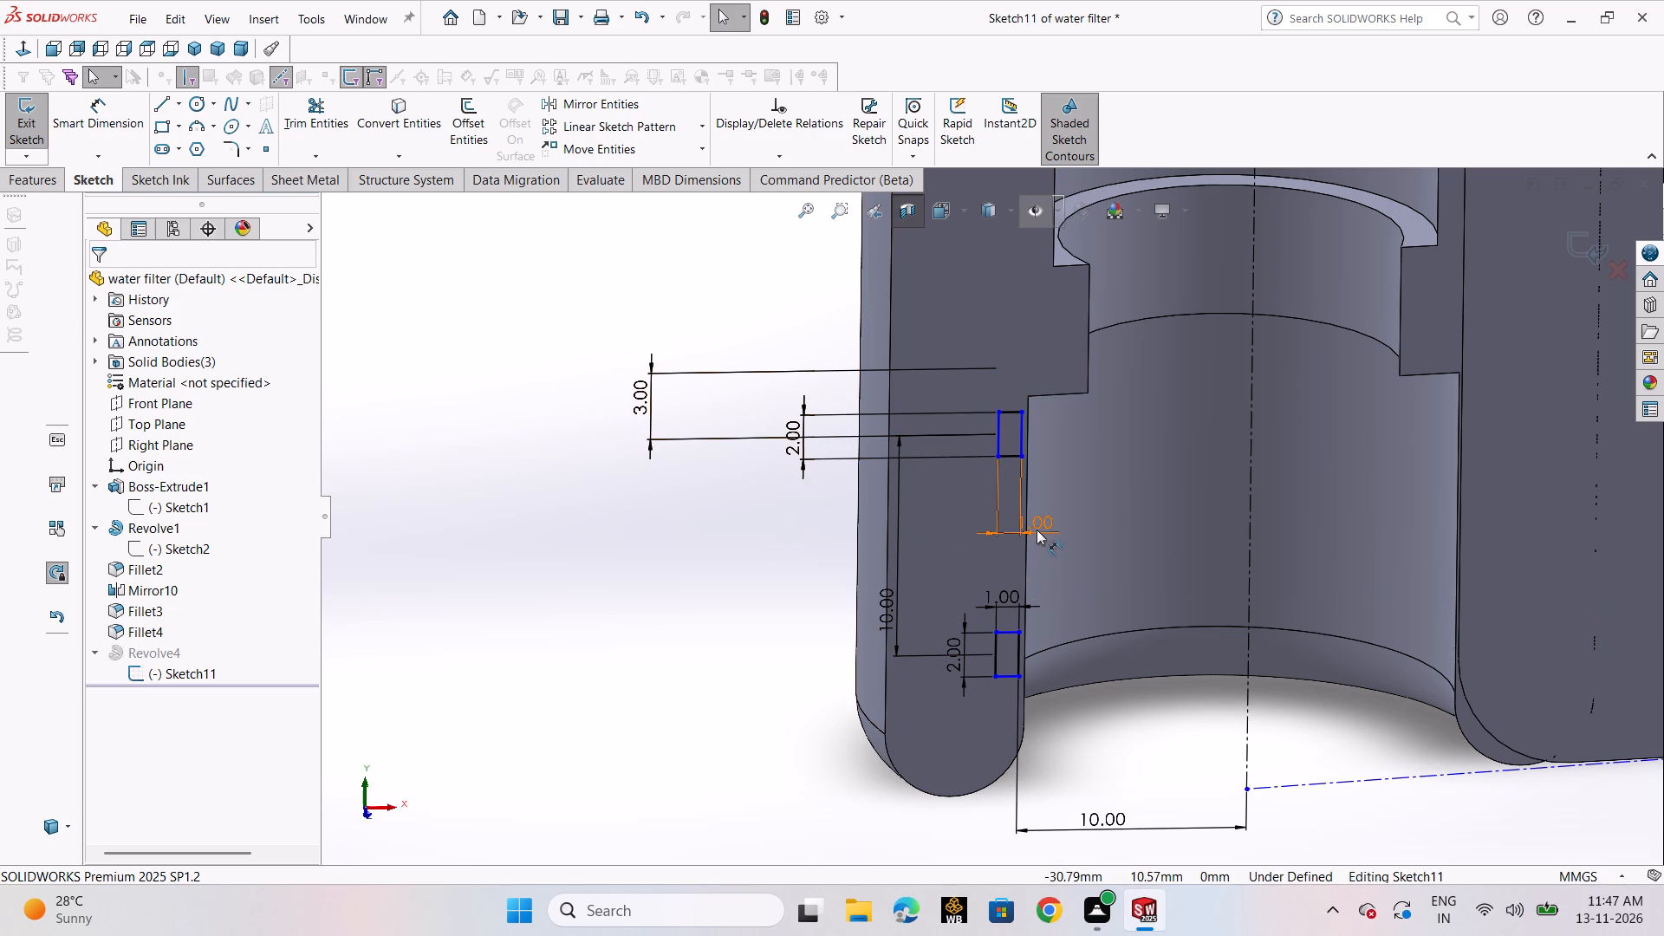
left_click(102, 124)
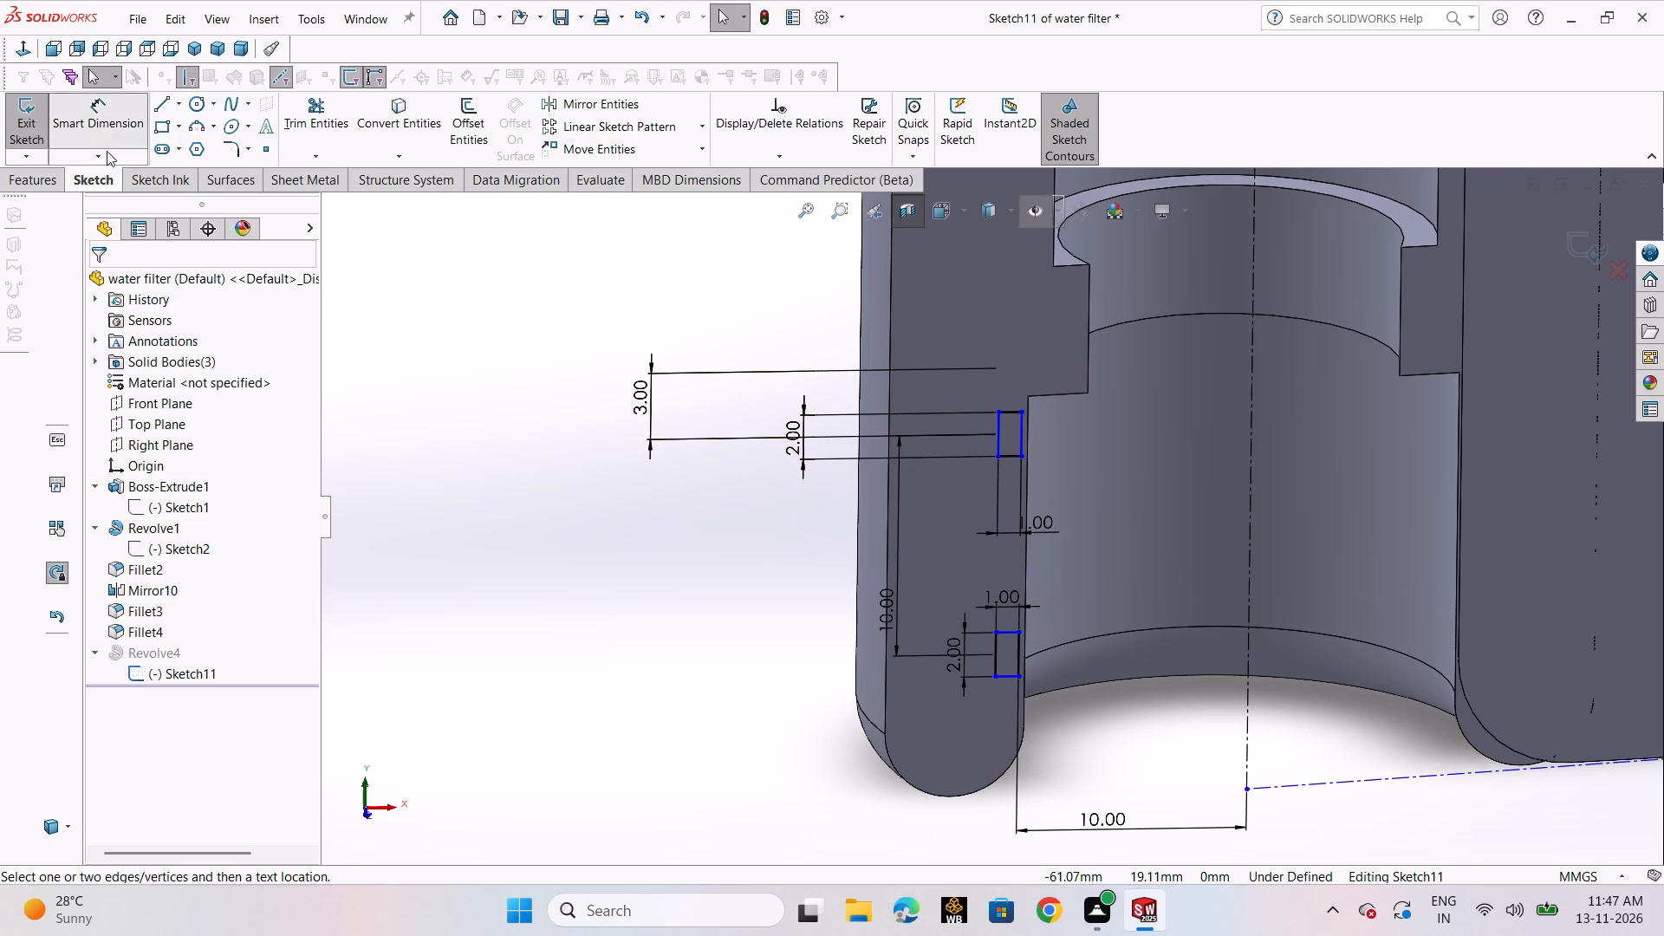
scroll(1098, 462, "down", 2)
left_click(976, 426)
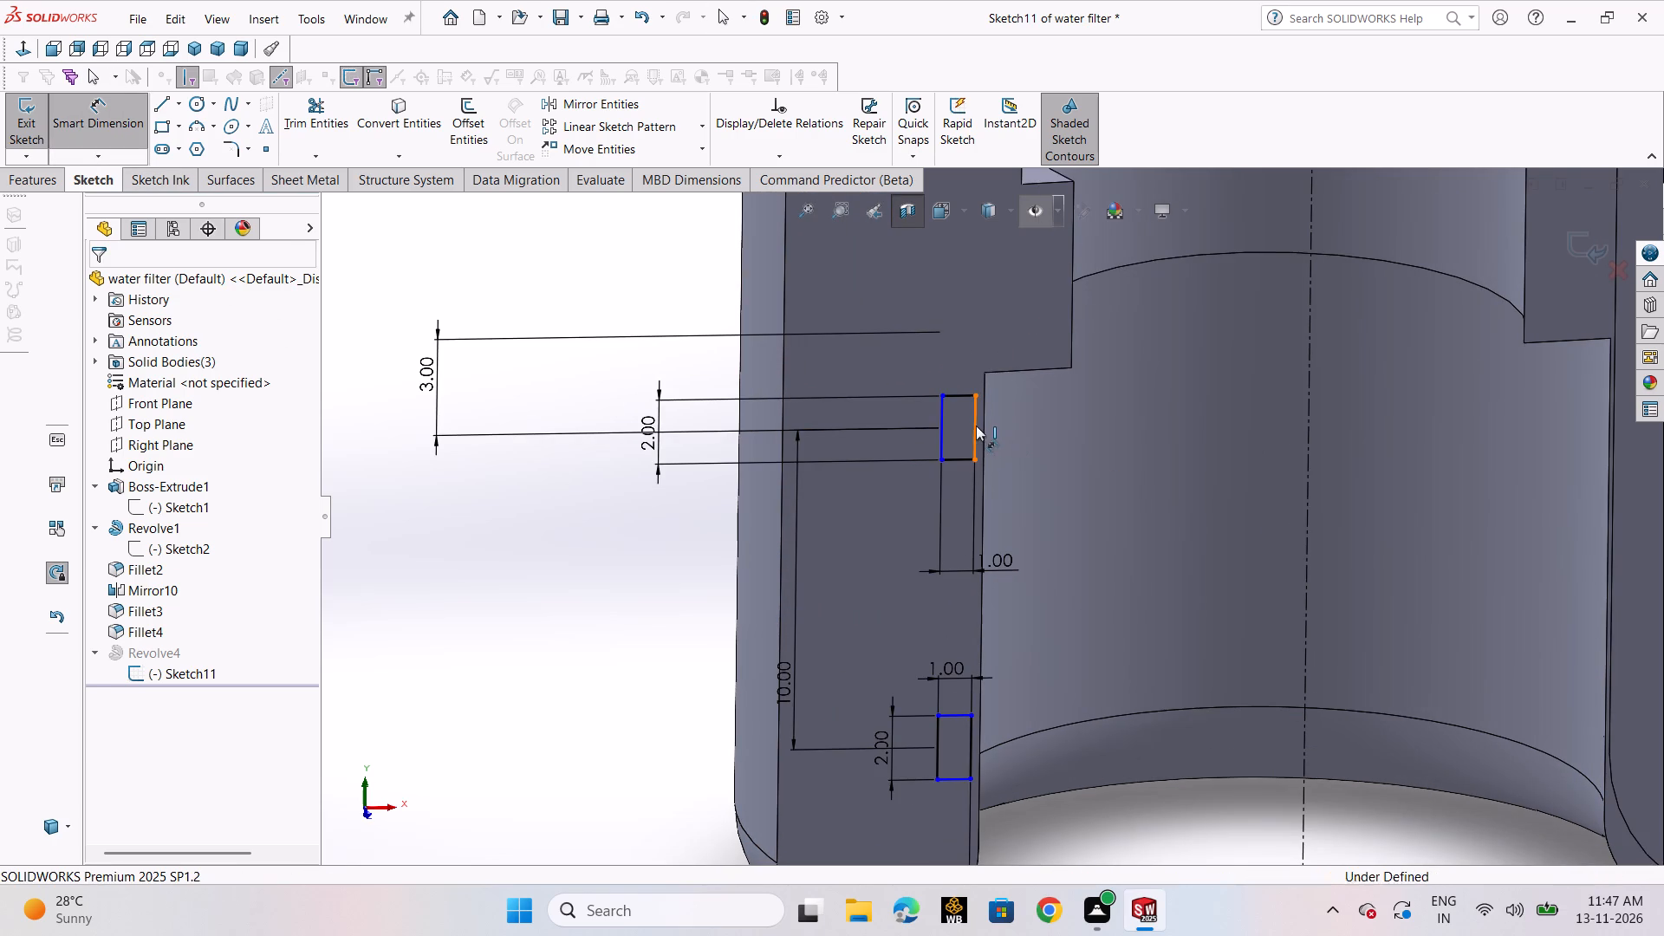
left_click(1303, 499)
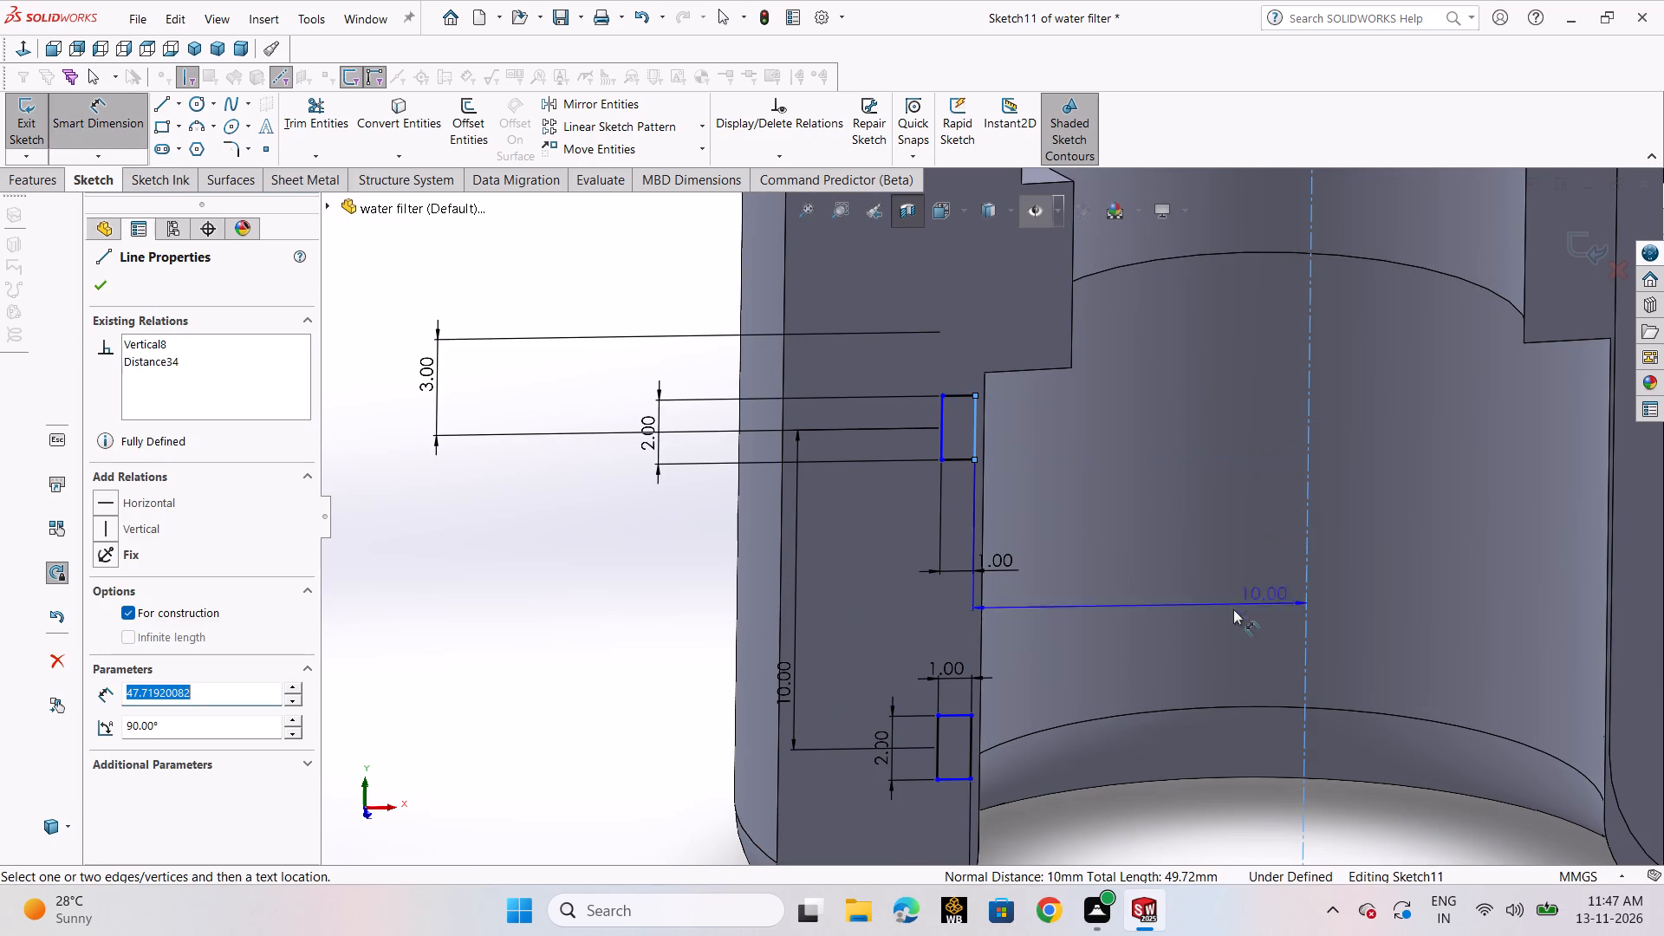
scroll(1231, 757, "up", 5)
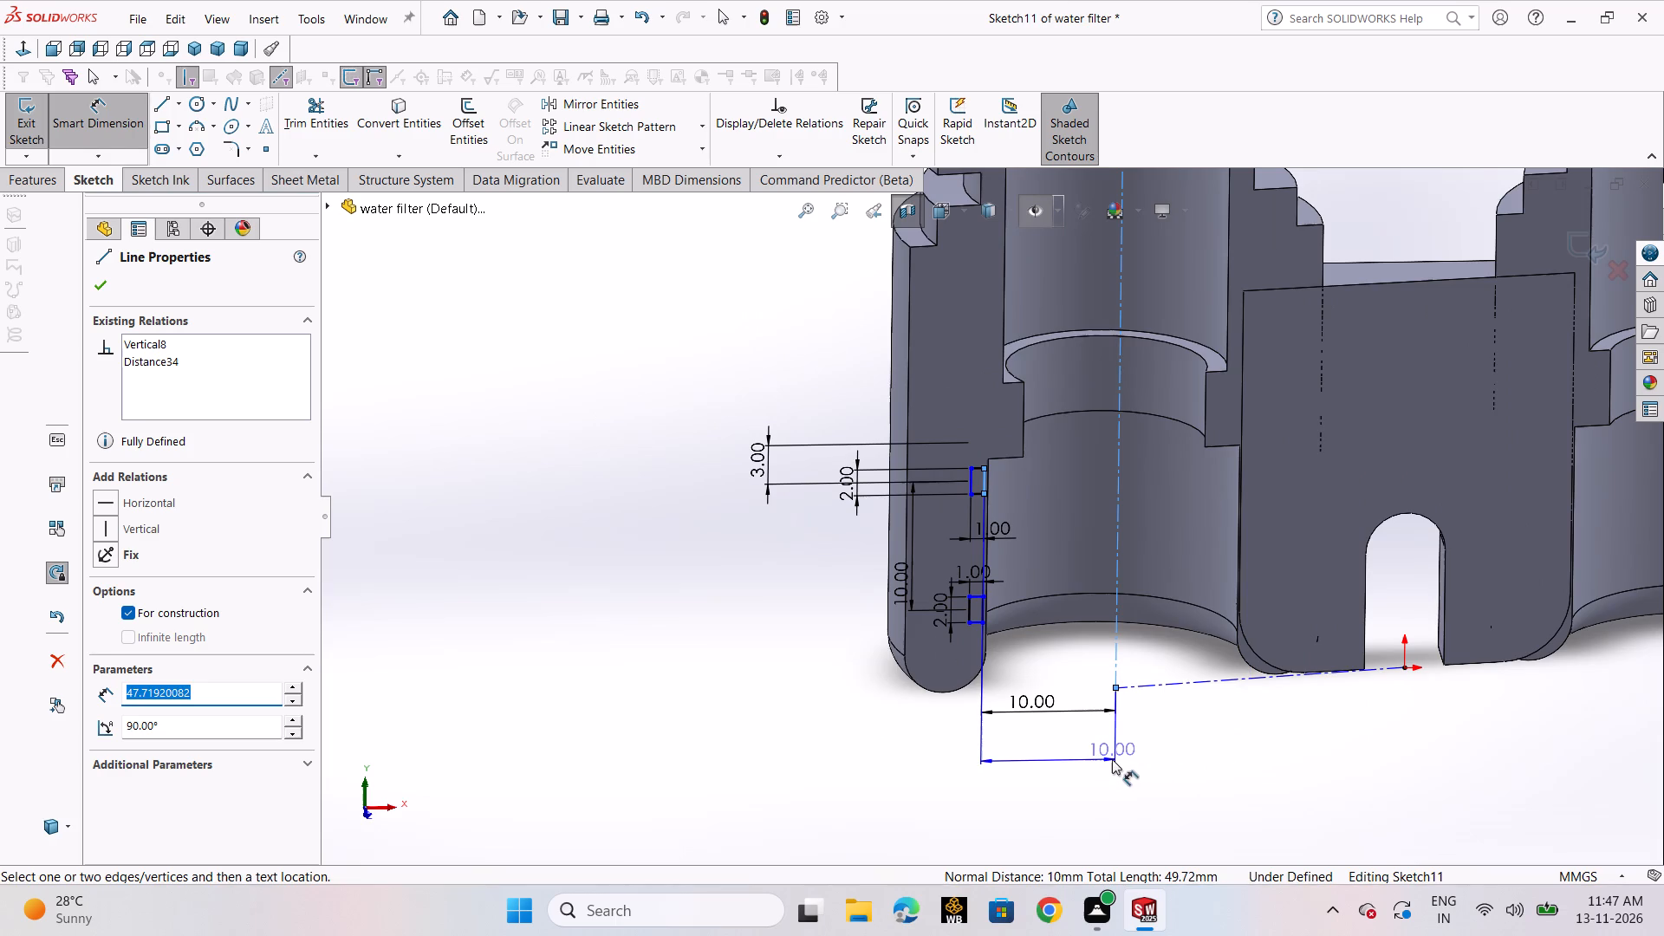
middle_click_drag(1112, 759, 1108, 689)
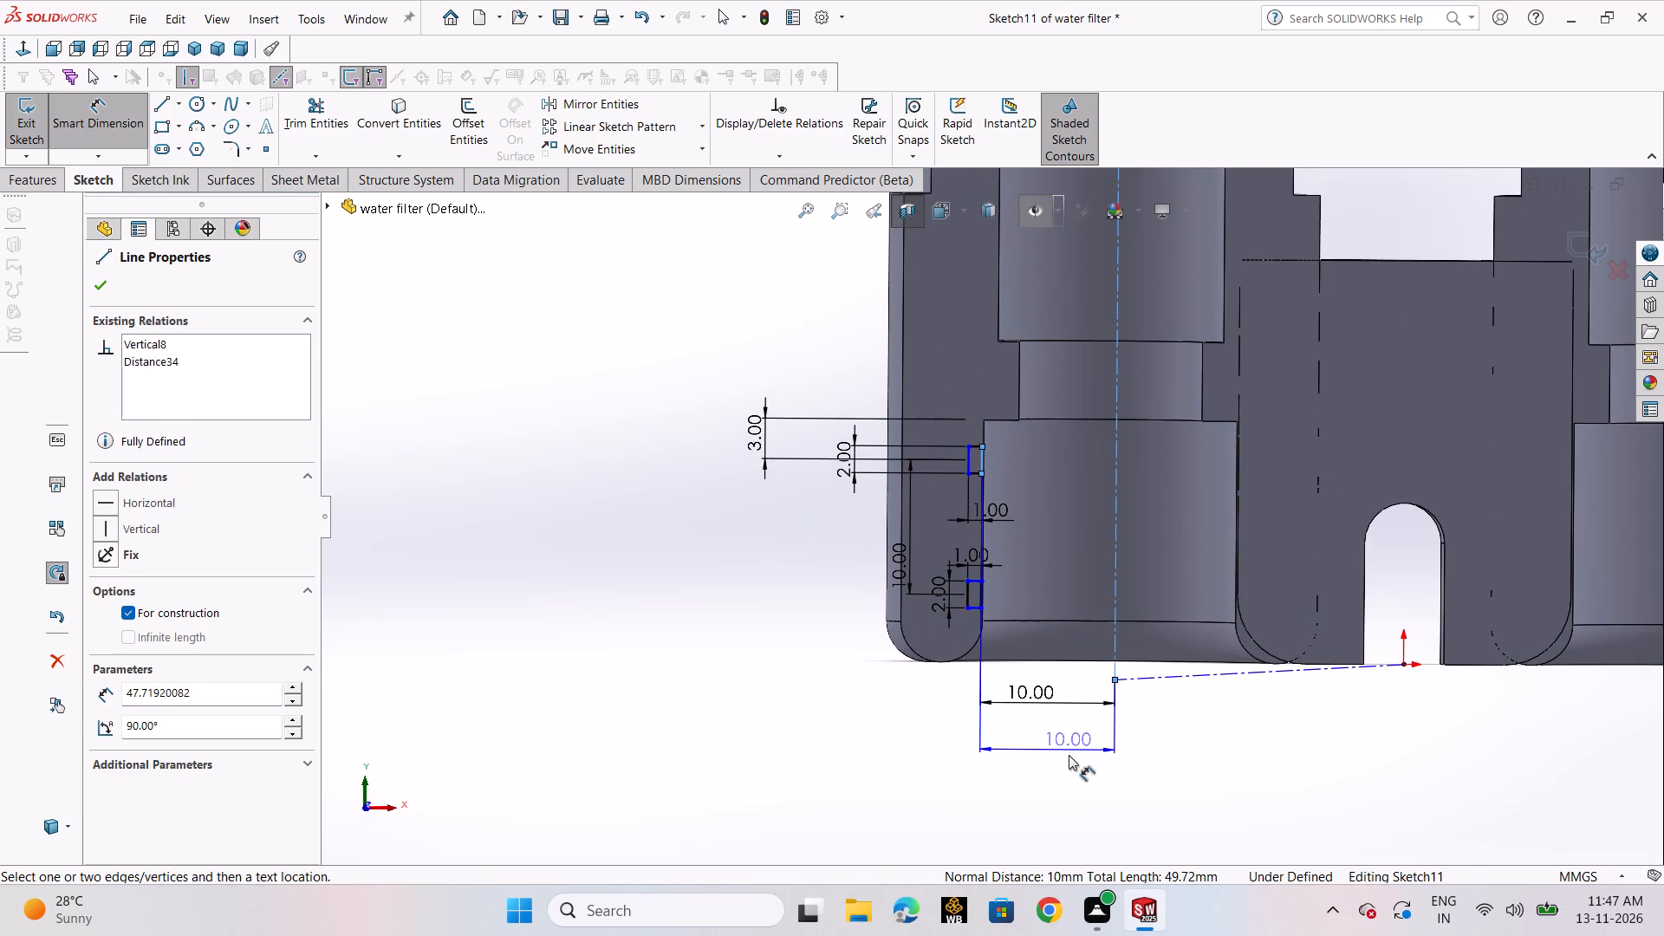
left_click(1069, 755)
left_click(992, 730)
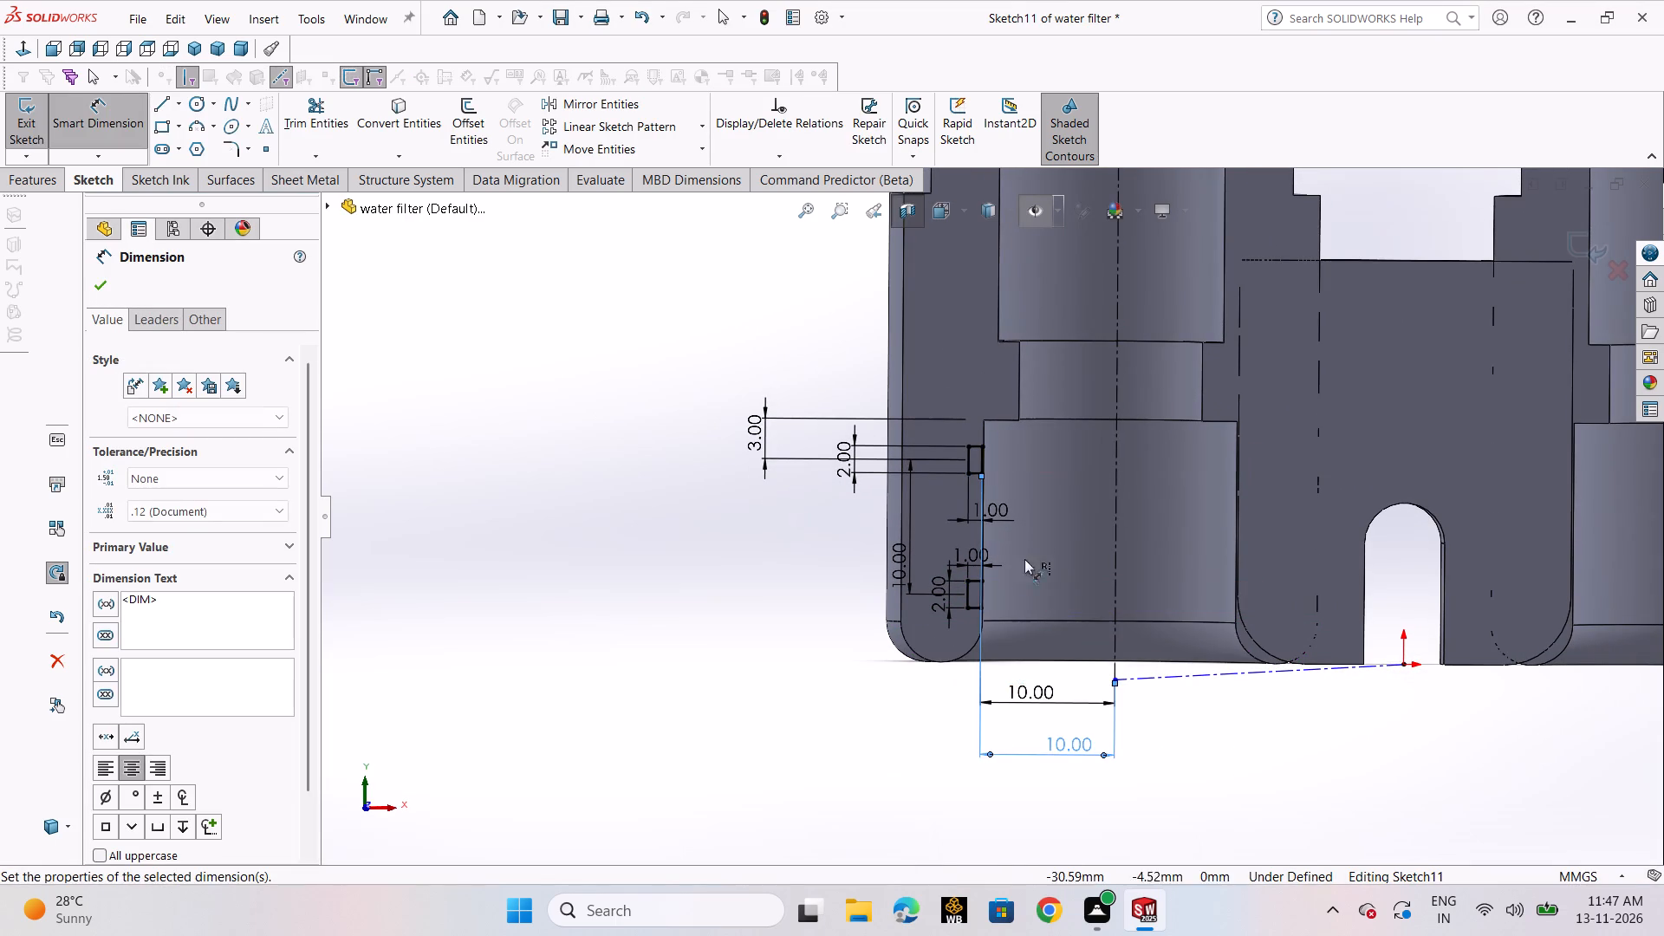
scroll(1023, 499, "down", 3)
scroll(1023, 499, "up", 4)
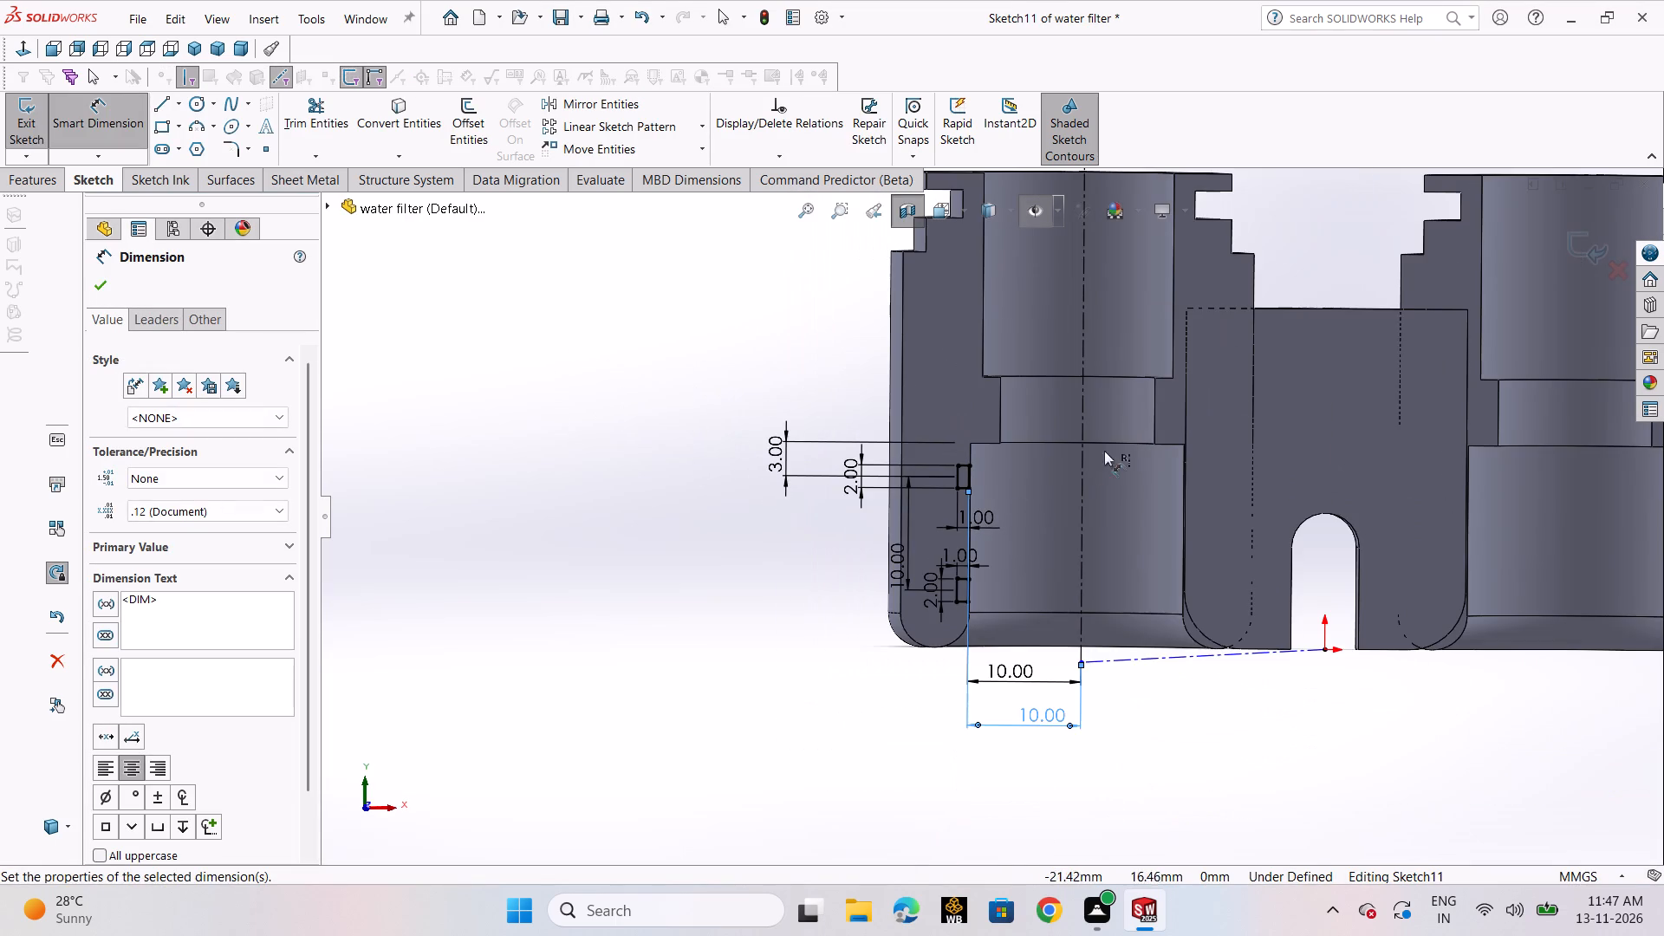
left_click(1575, 252)
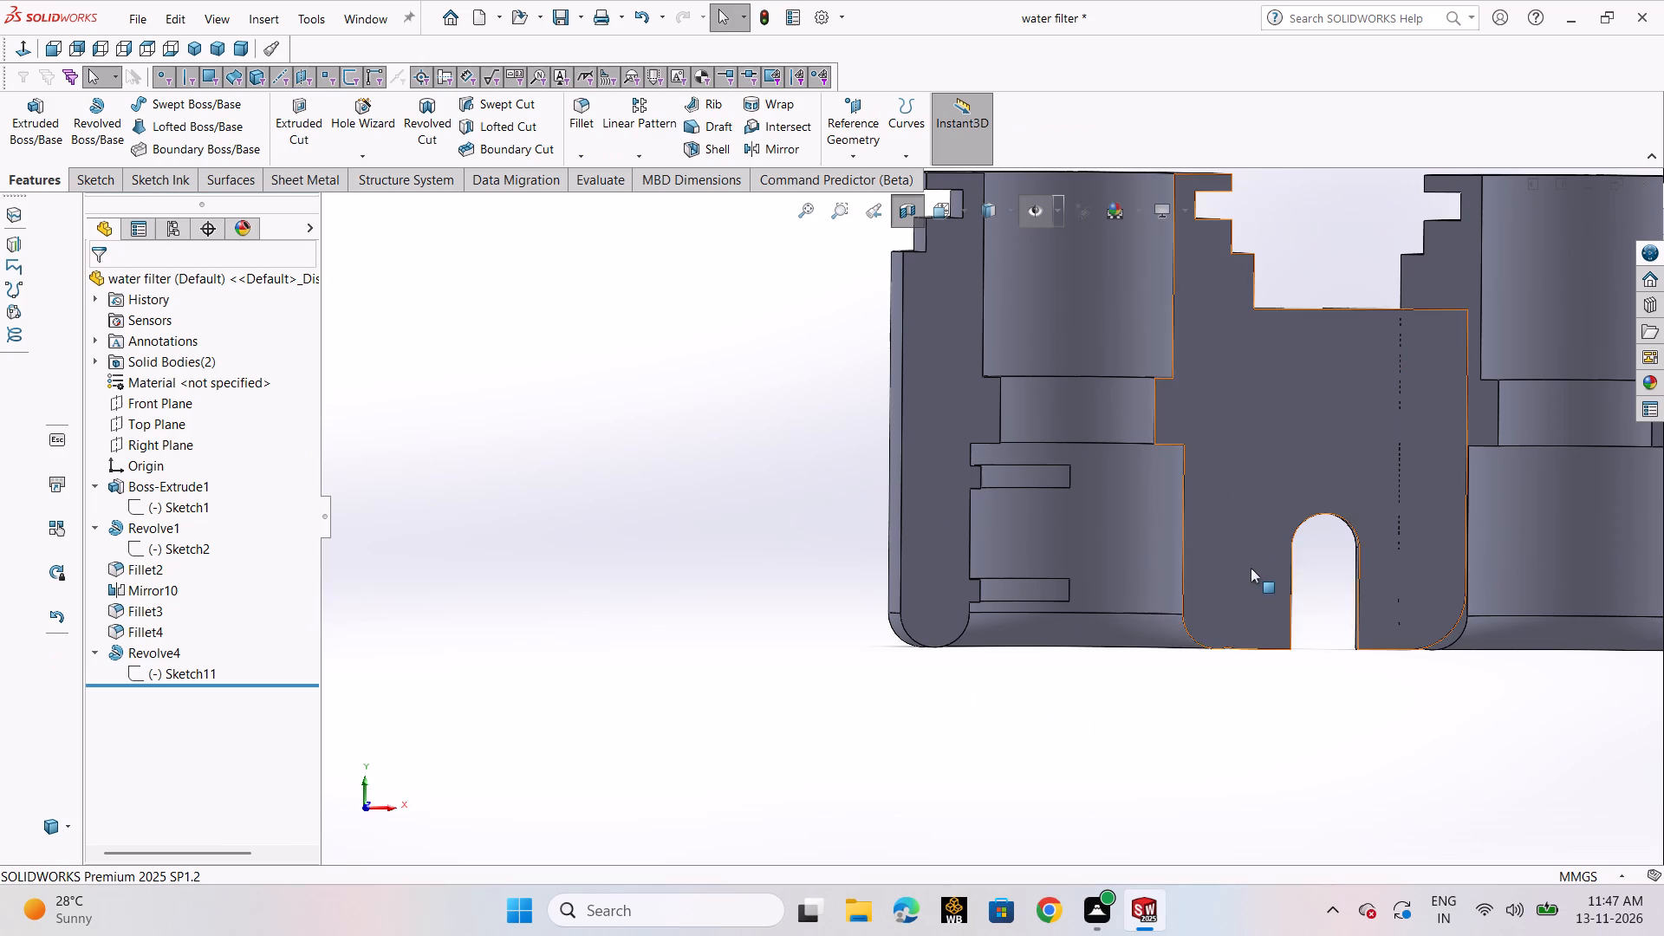
middle_click_drag(1056, 673, 1079, 695)
Edit Revolve4's Sketch11, set both rectangles' distances from the centreline to 8 mm, and rebuild the revolved bands.
left_click(187, 673)
left_click(208, 611)
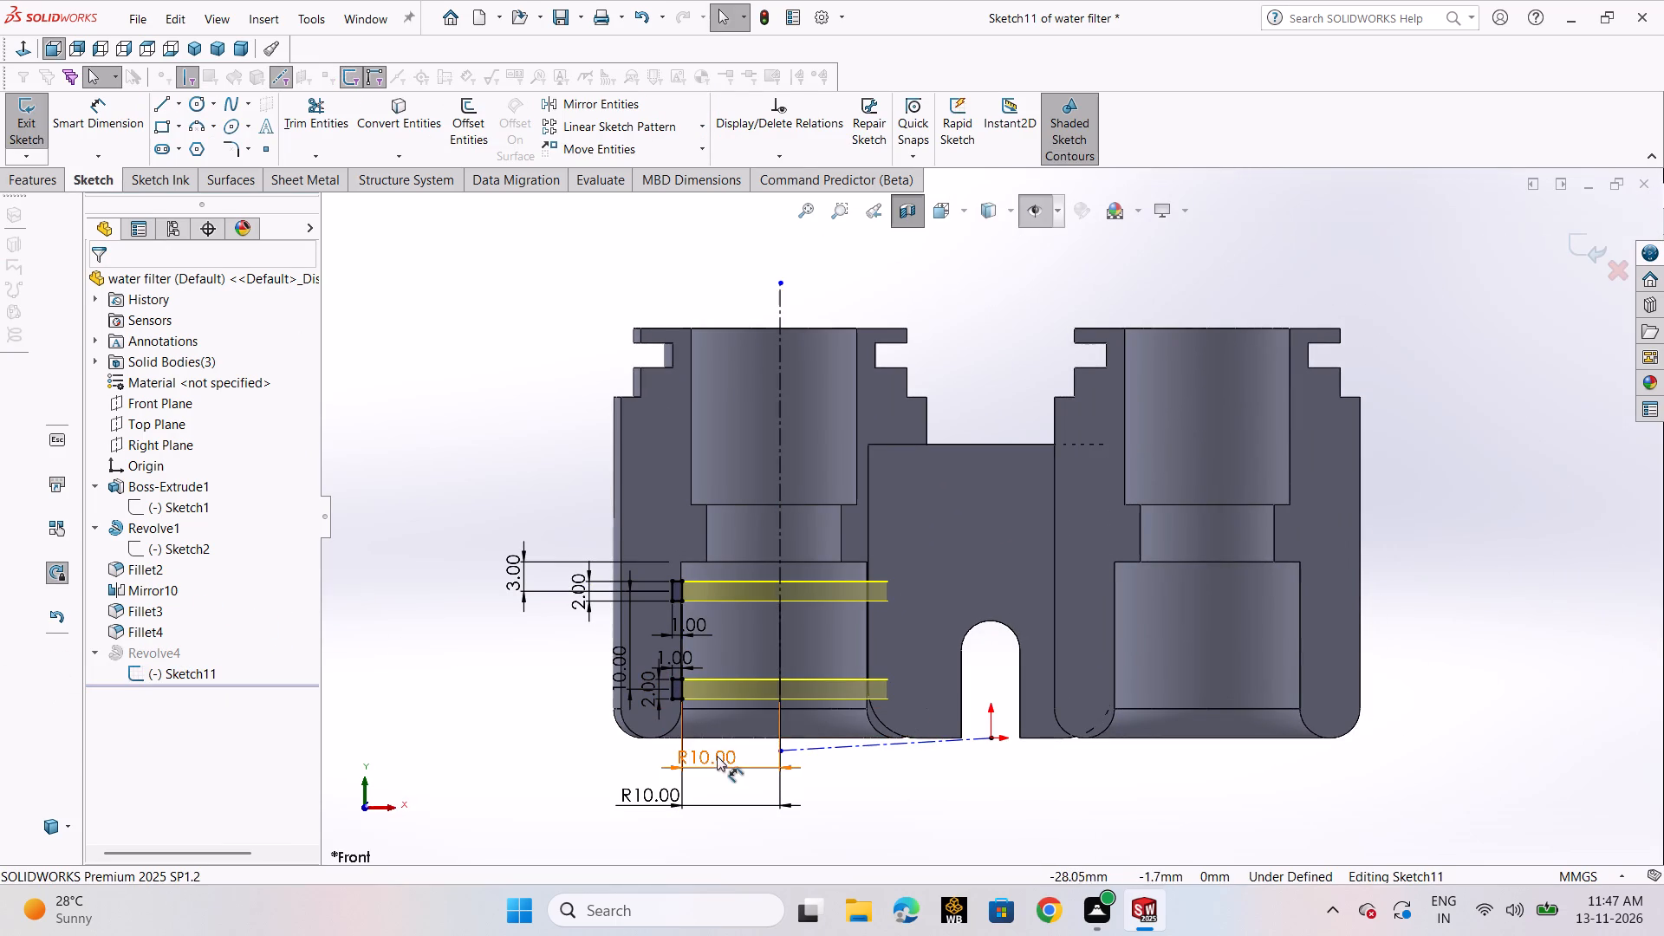
double_click(718, 757)
key("8")
key("Return")
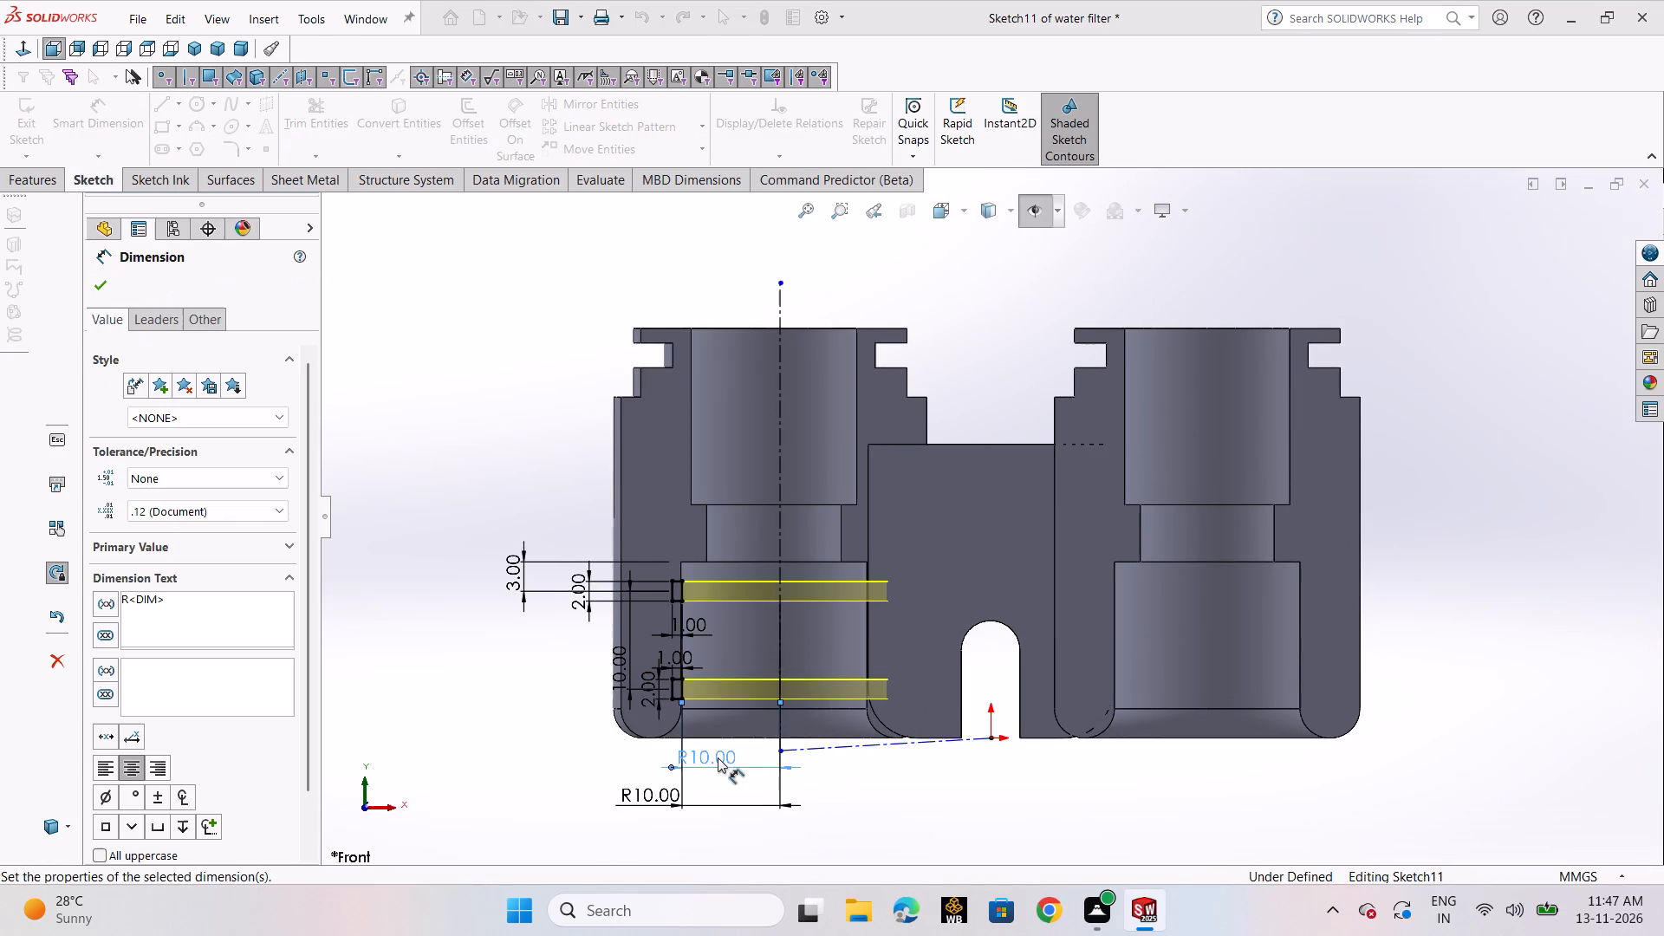
double_click(641, 796)
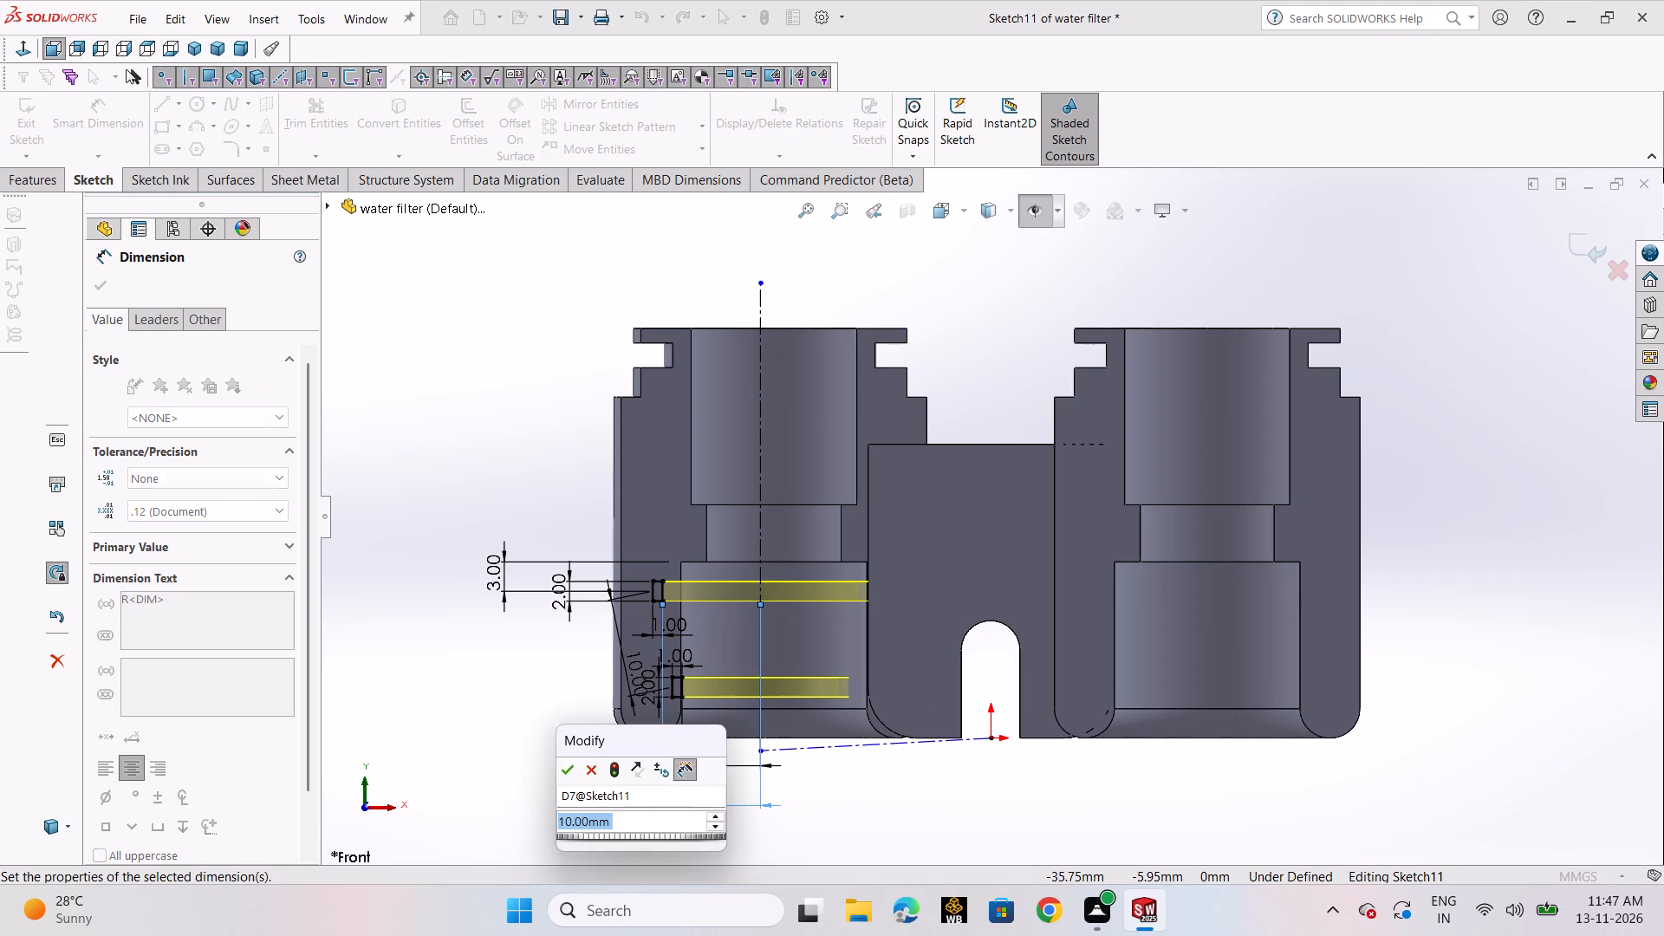
key("8")
key("Return")
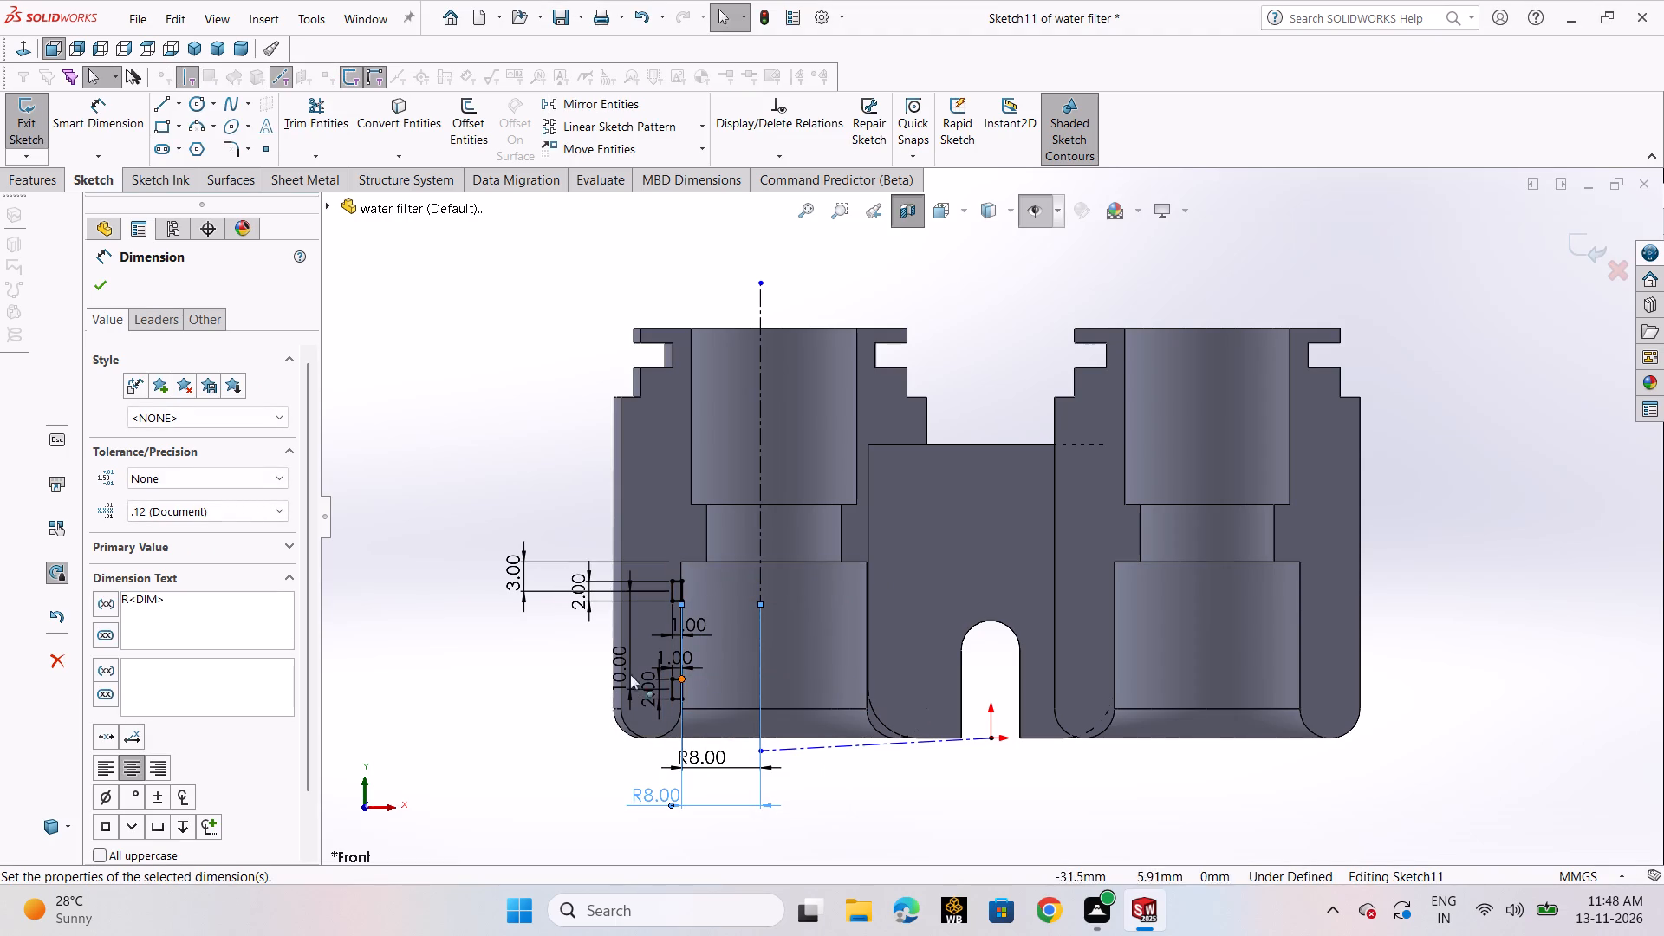
left_click(98, 289)
scroll(628, 573, "up", 1)
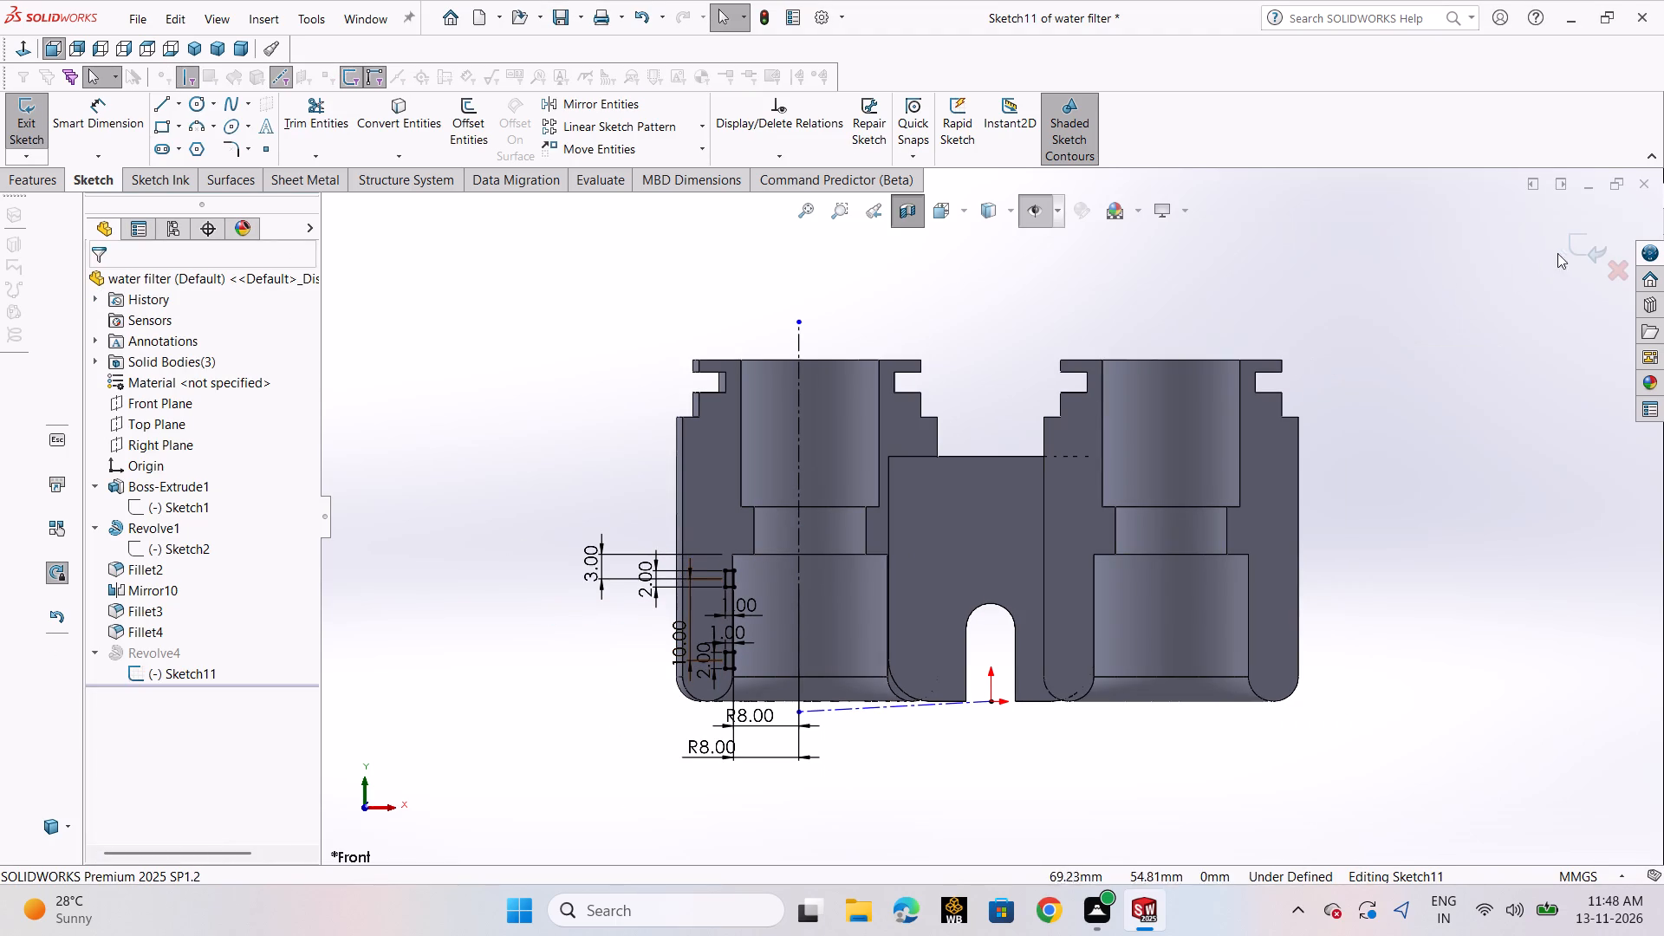
left_click(1587, 248)
middle_click_drag(697, 690, 739, 721)
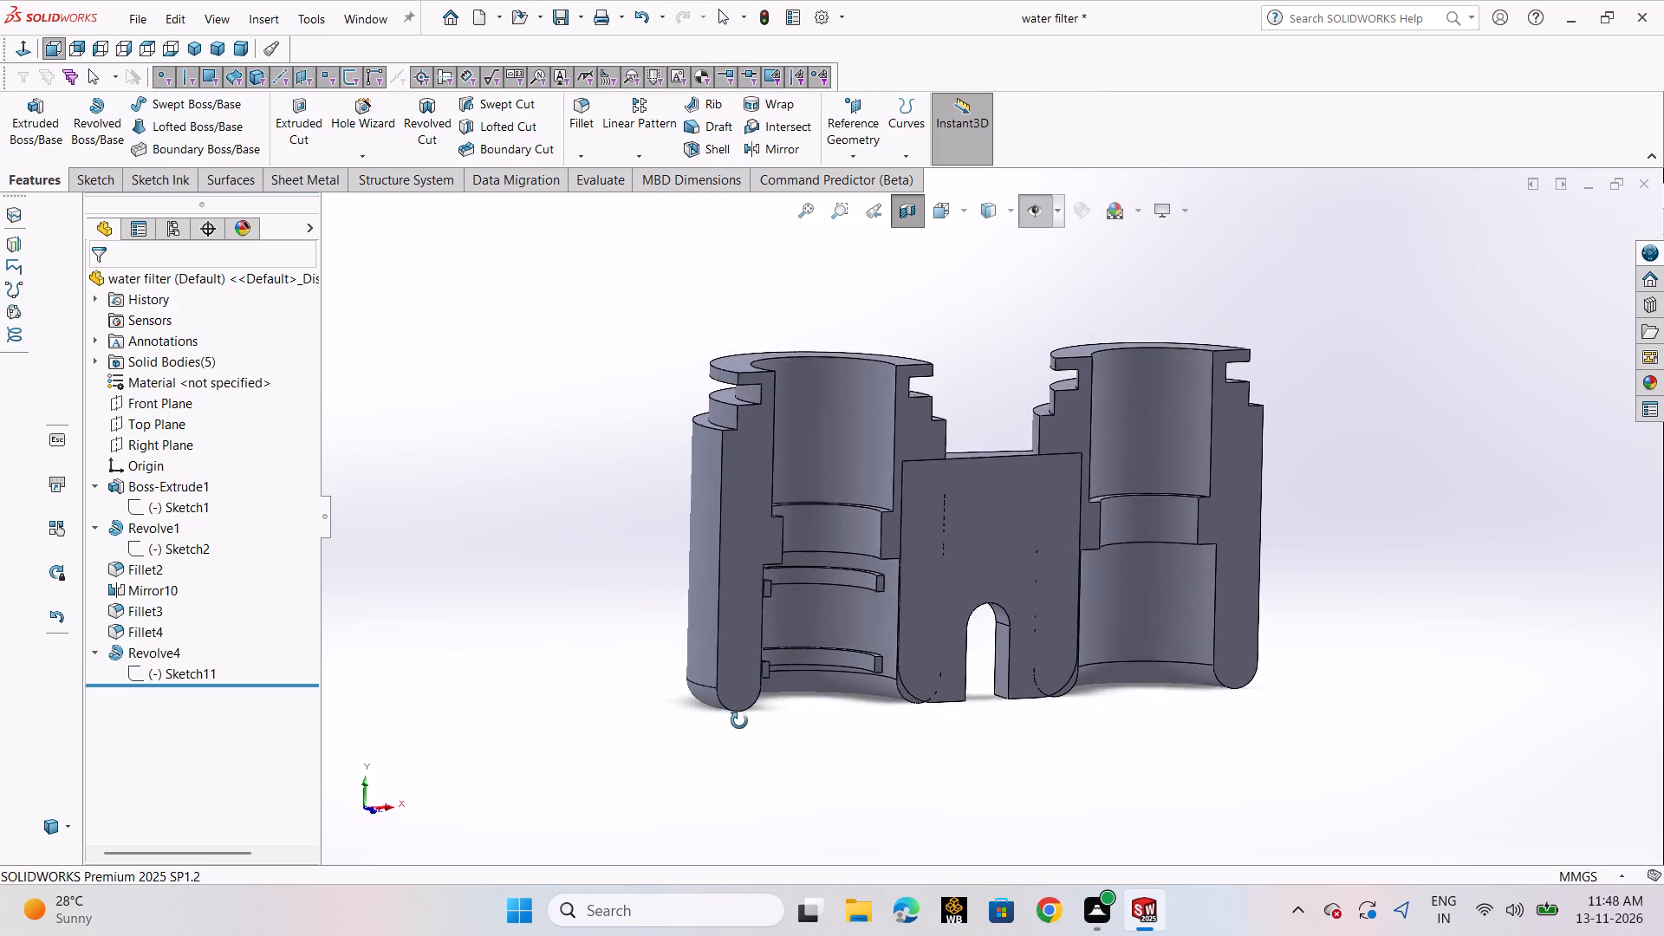
middle_click_drag(739, 721, 692, 699)
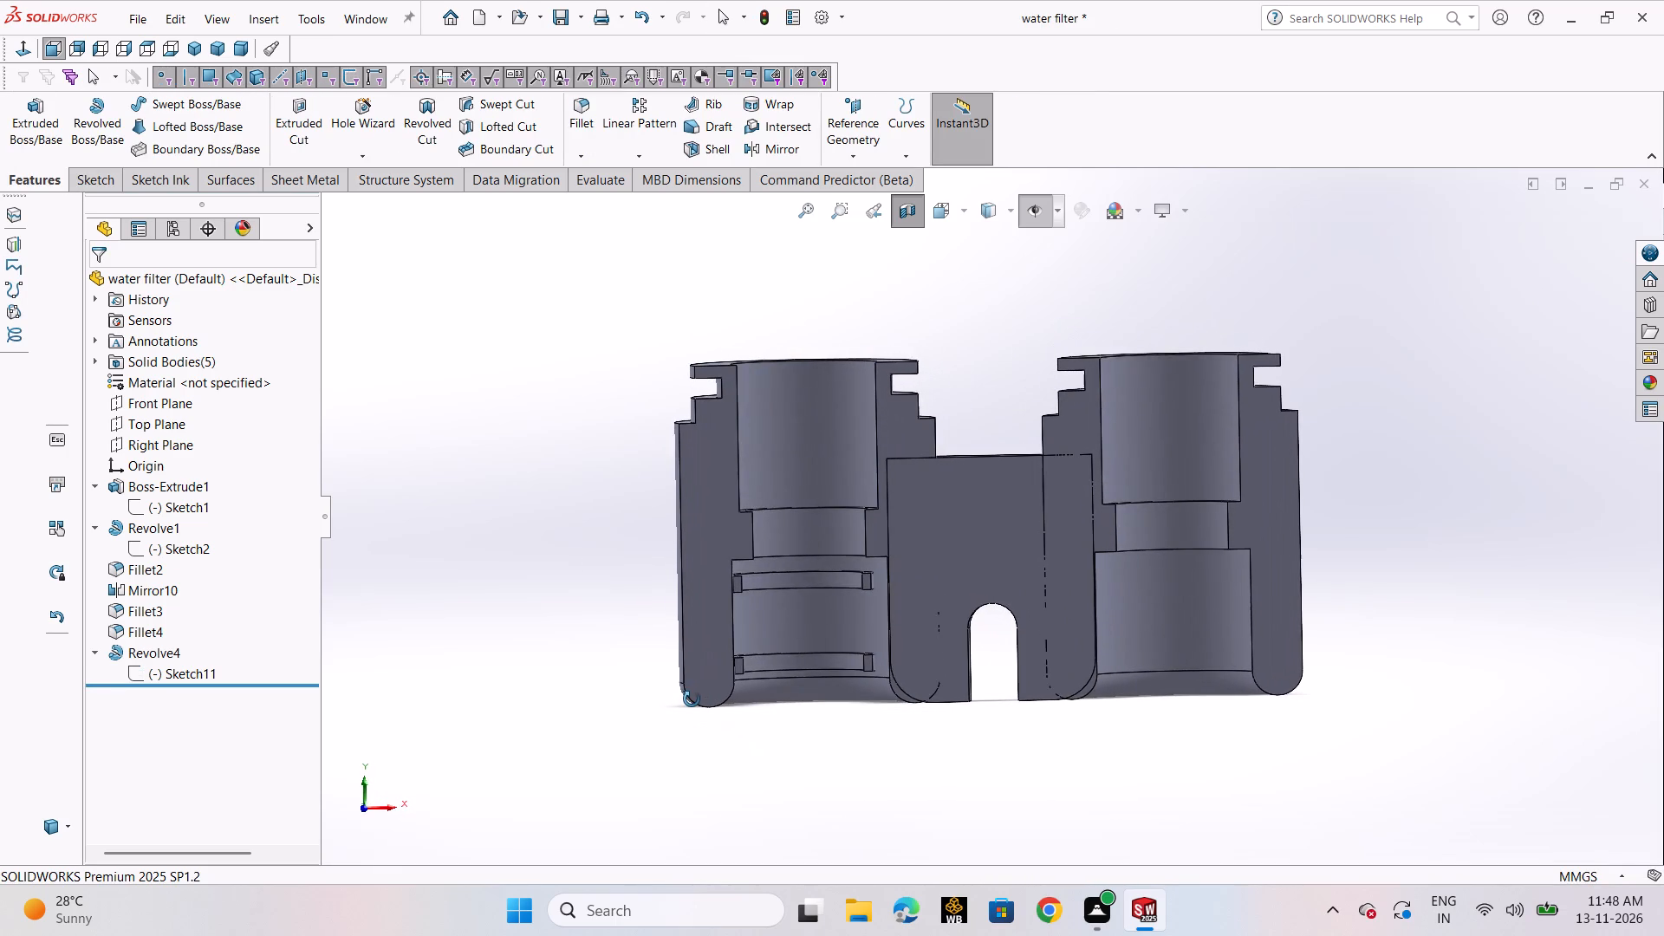
middle_click_drag(692, 699, 752, 729)
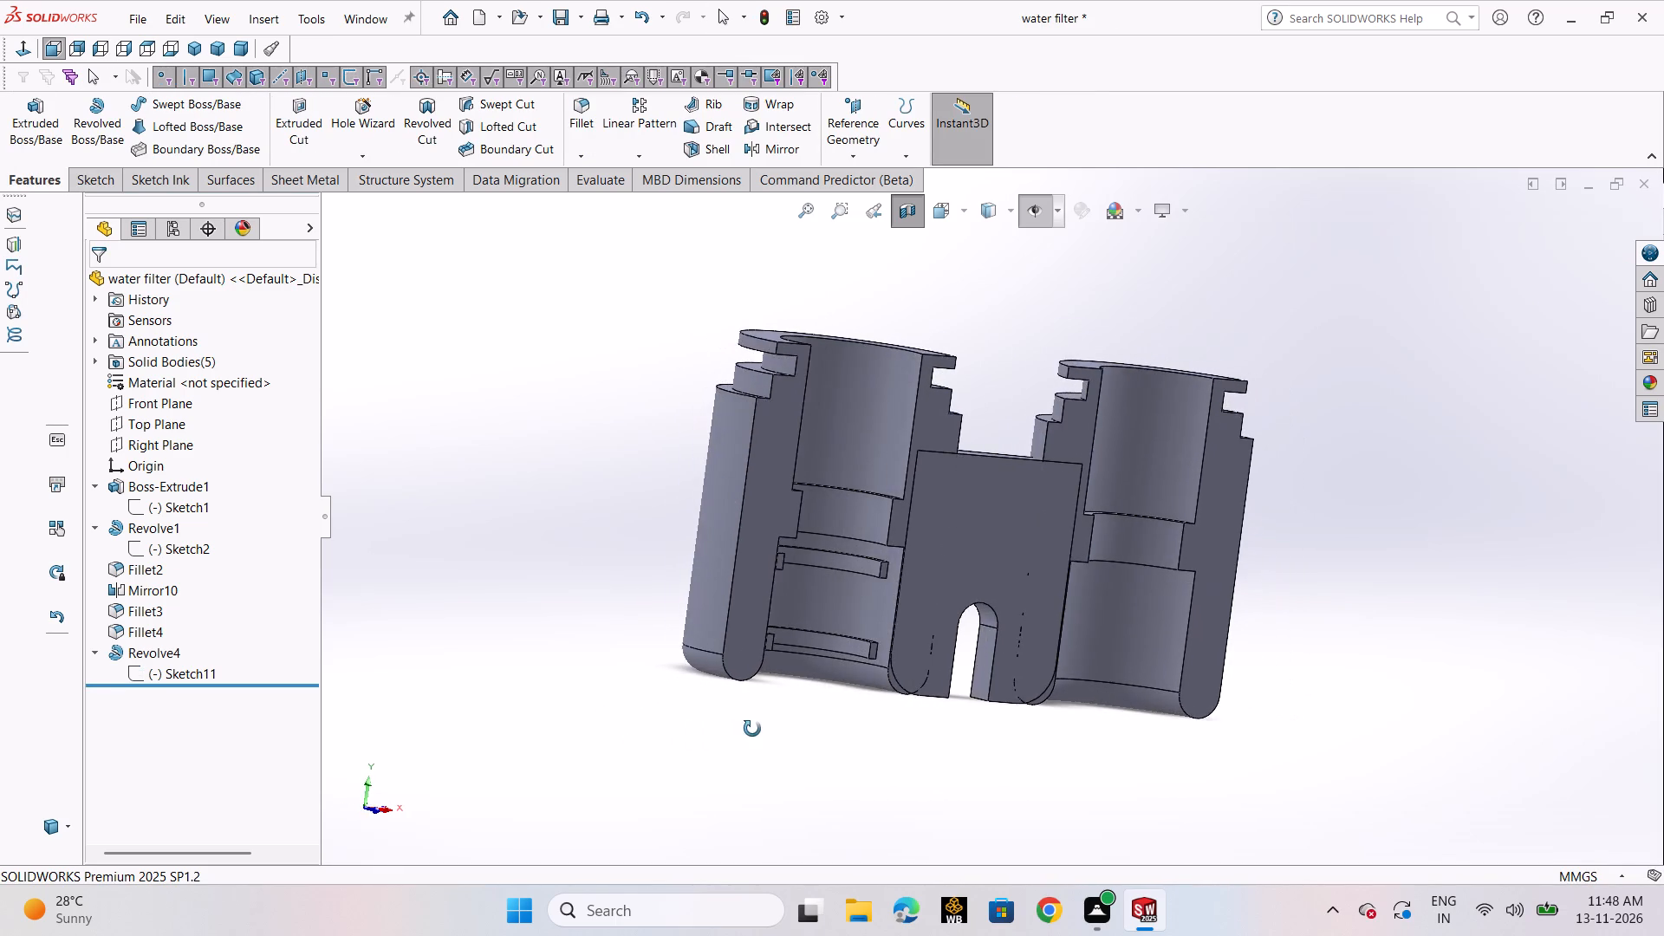
Open Revolve4's Sketch11, which holds the left bore's two band rectangles, for editing.
middle_click_drag(752, 729, 701, 672)
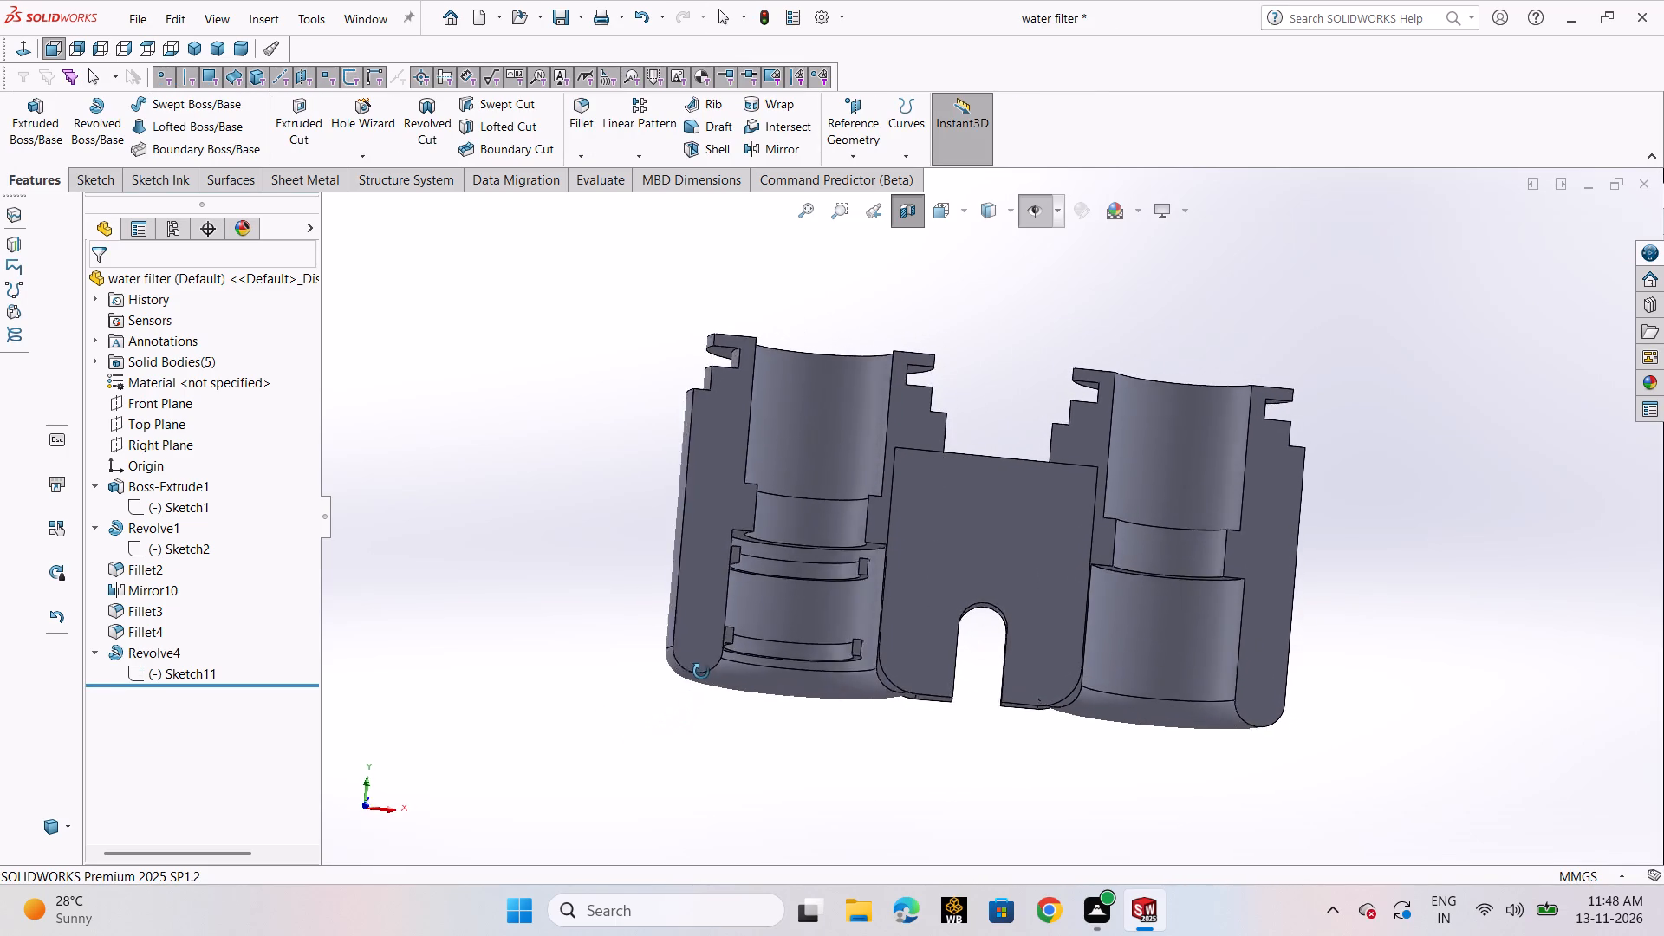
middle_click_drag(701, 672, 708, 660)
middle_click_drag(707, 674, 683, 733)
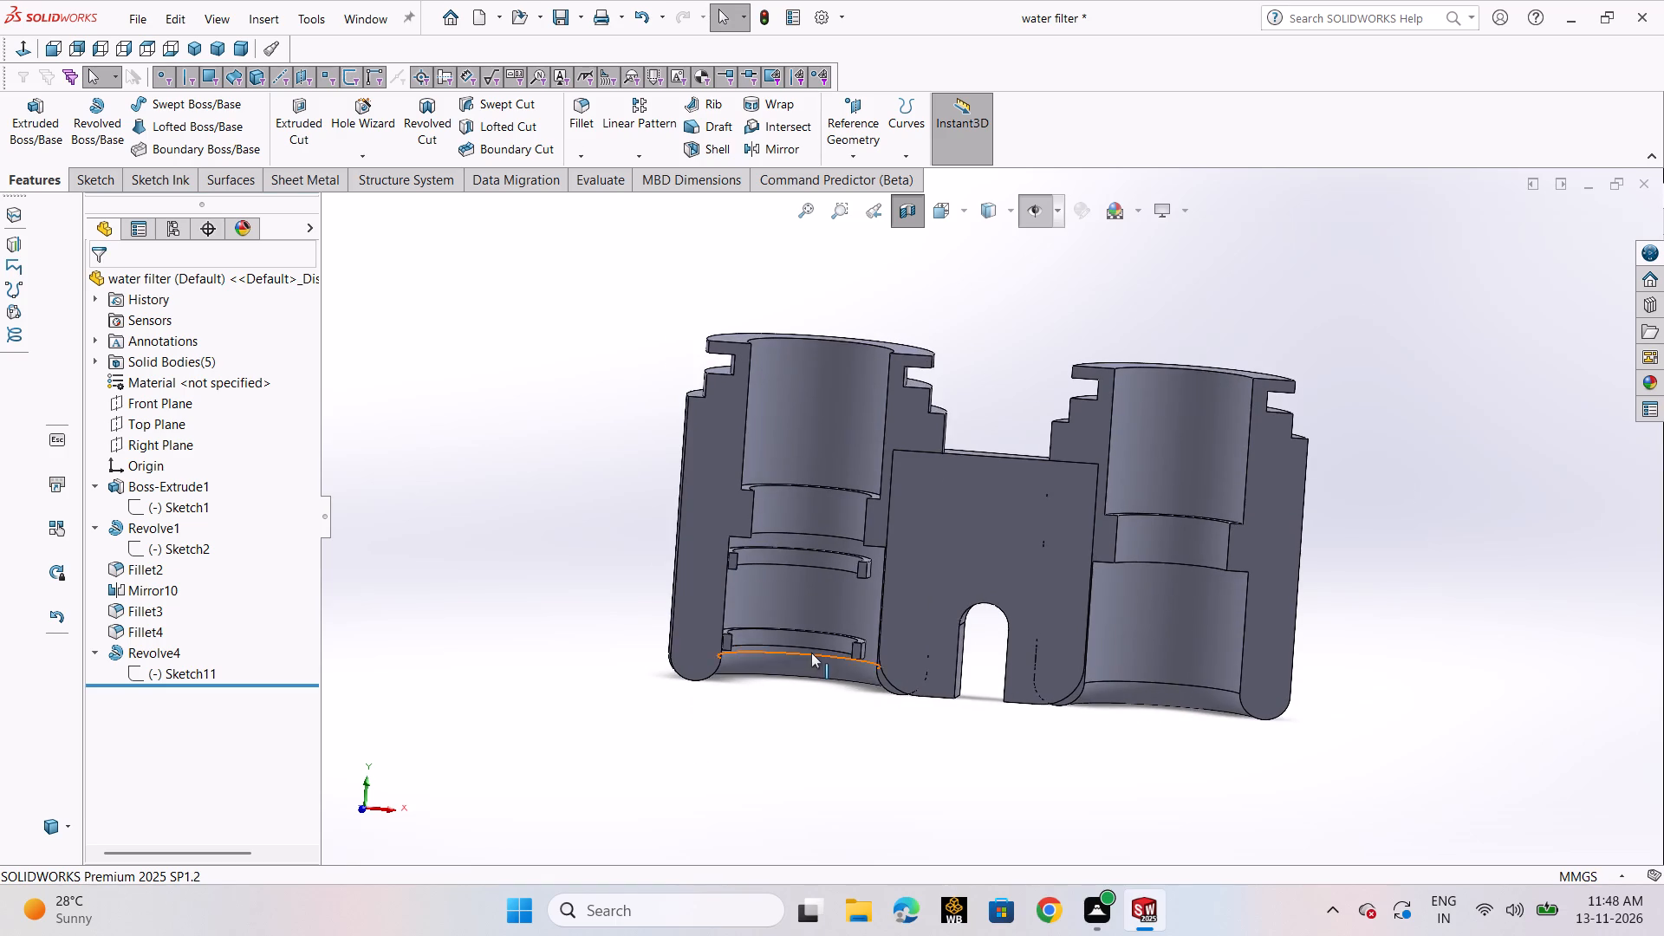
scroll(811, 653, "down", 2)
scroll(815, 649, "up", 2)
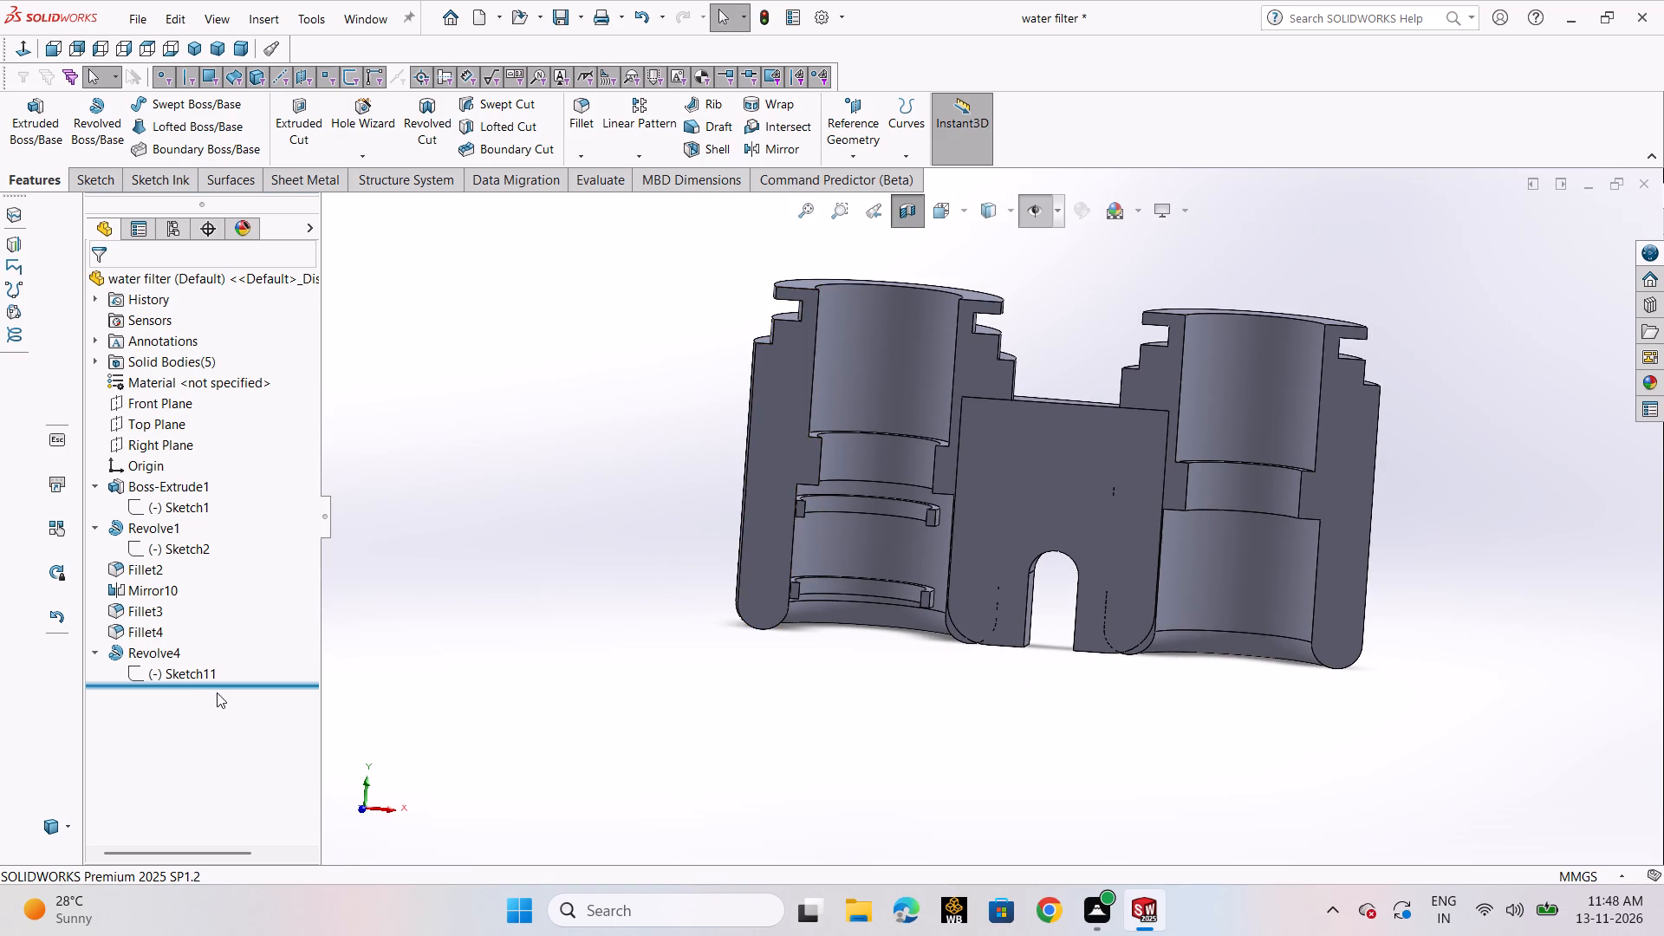
left_click(193, 673)
left_click(216, 611)
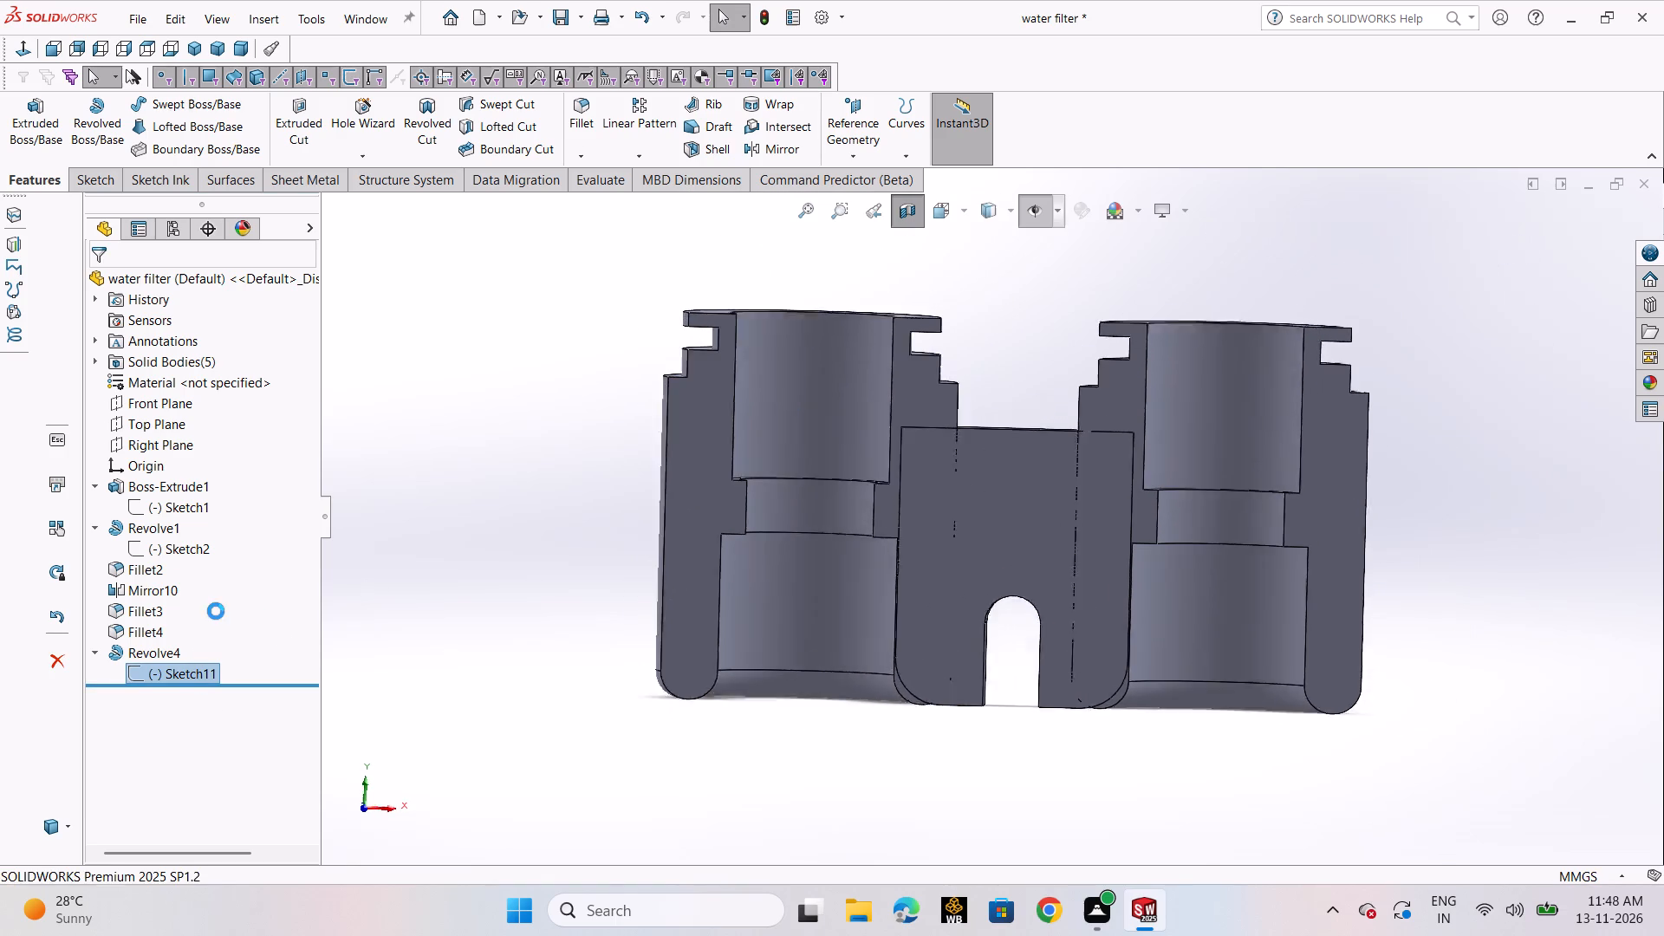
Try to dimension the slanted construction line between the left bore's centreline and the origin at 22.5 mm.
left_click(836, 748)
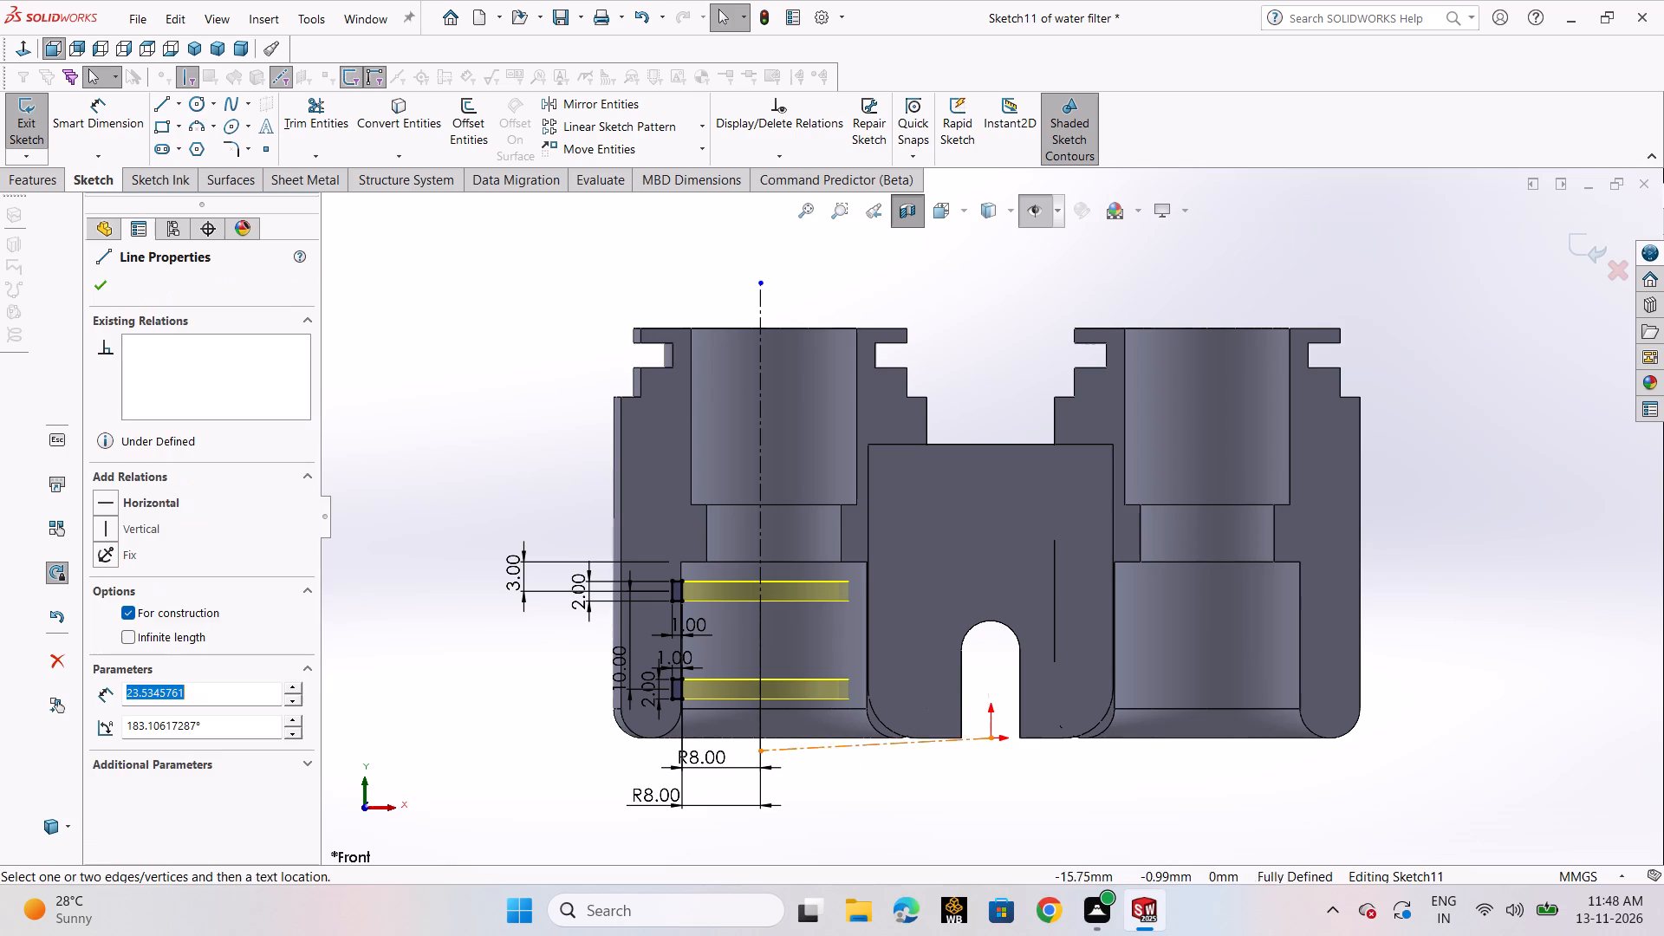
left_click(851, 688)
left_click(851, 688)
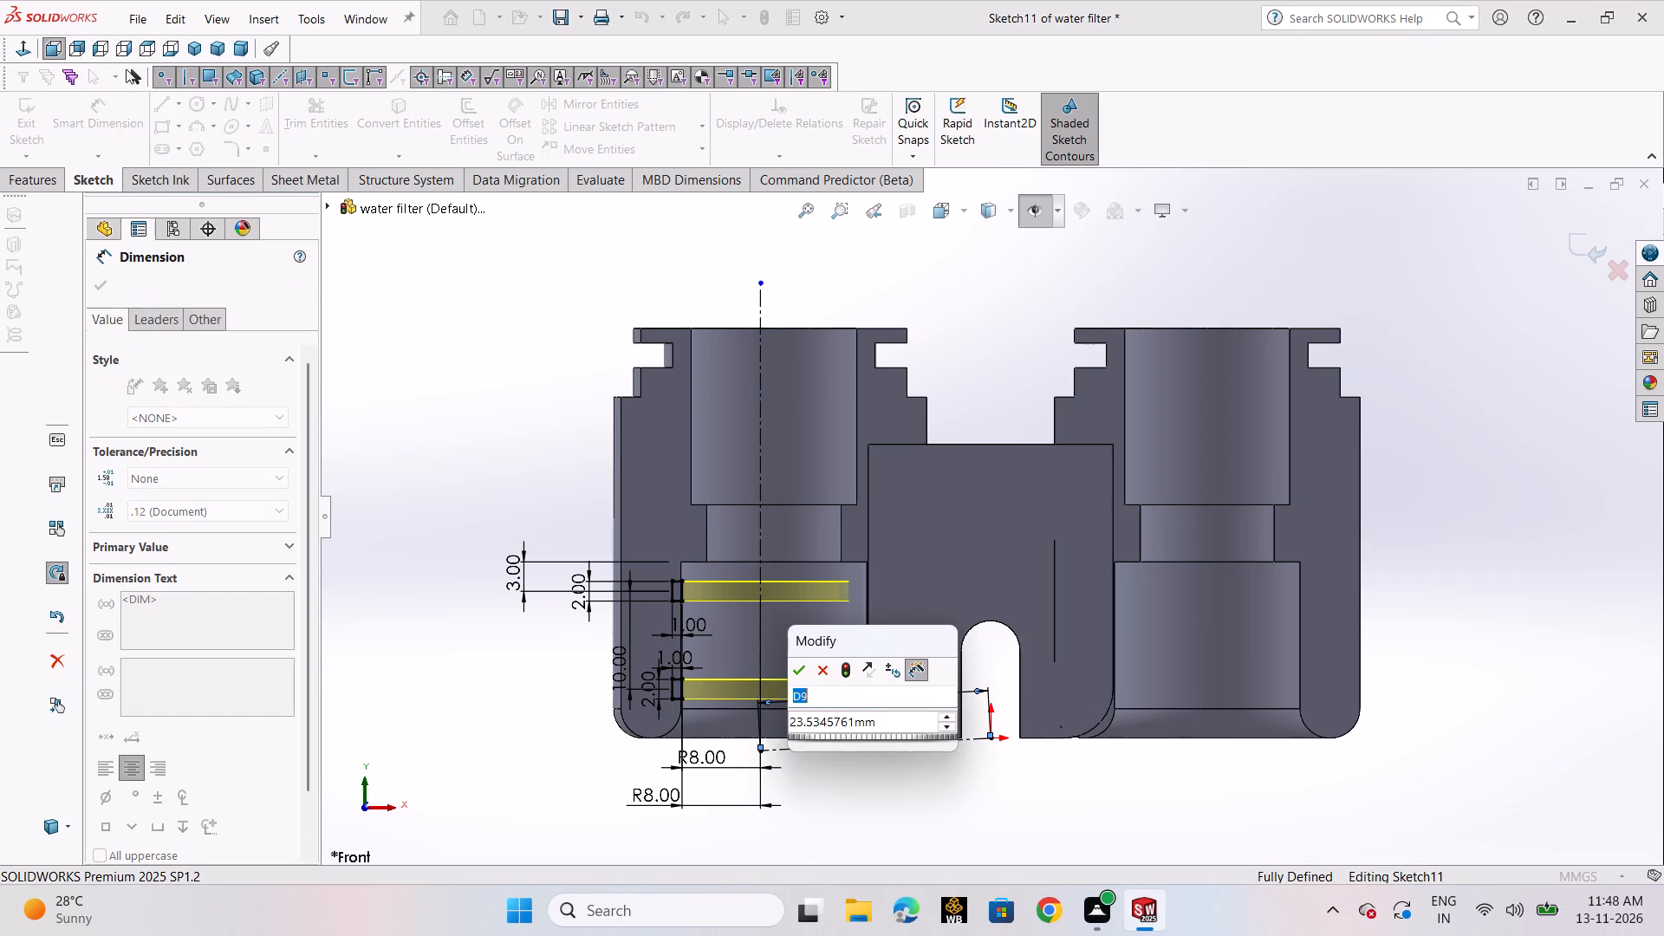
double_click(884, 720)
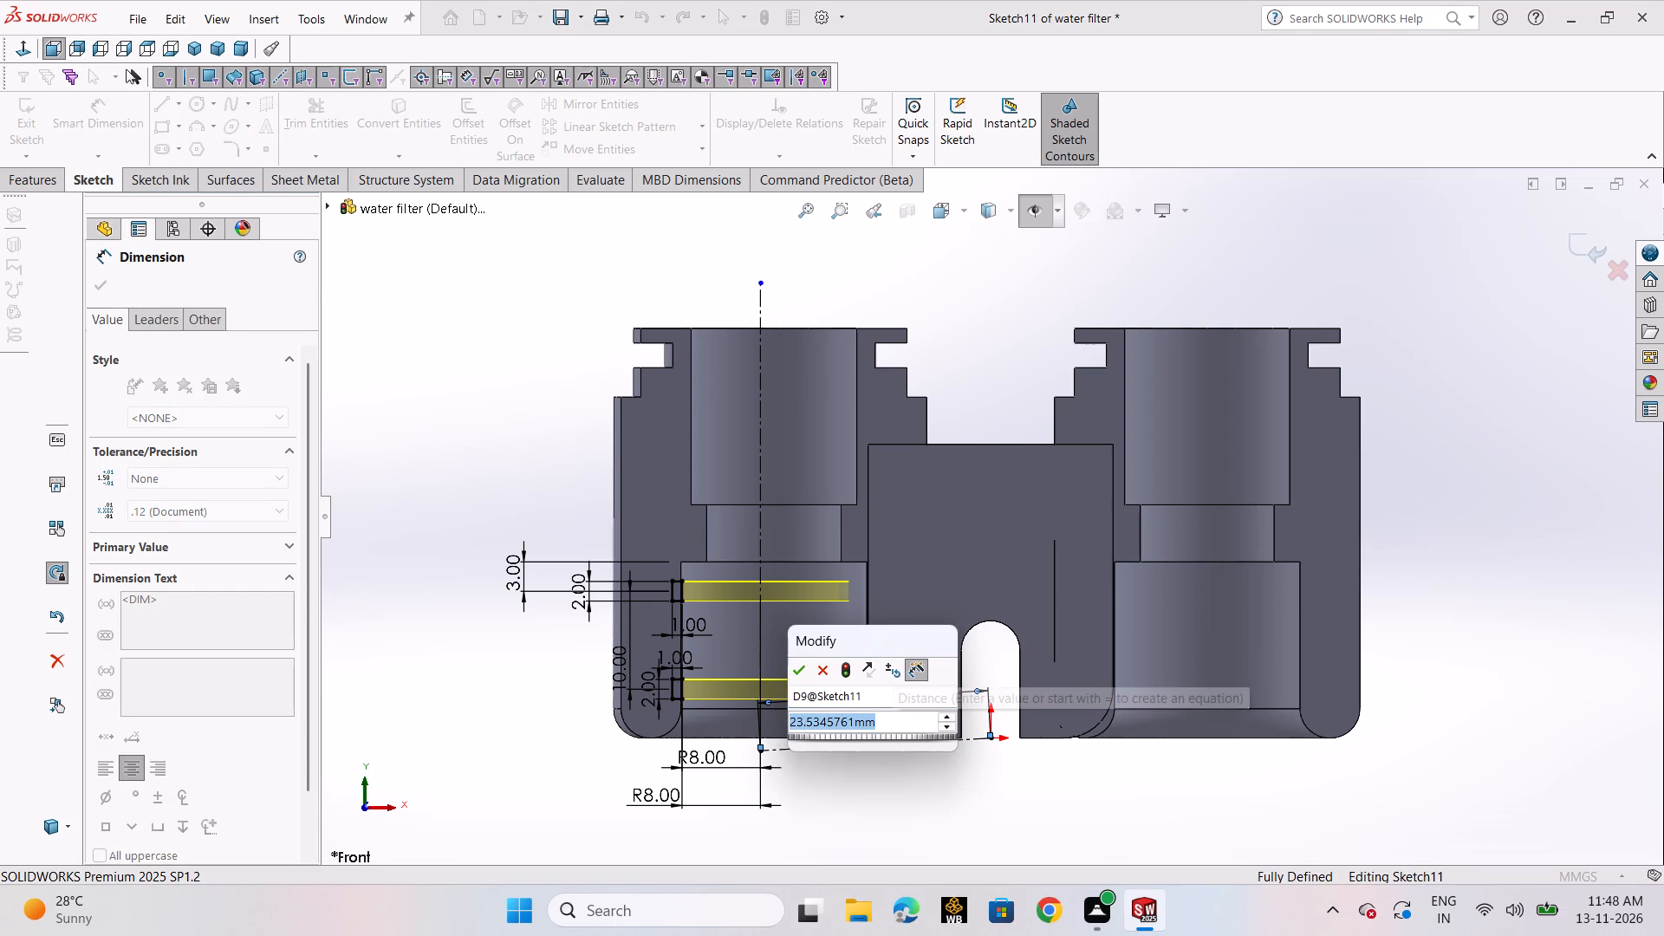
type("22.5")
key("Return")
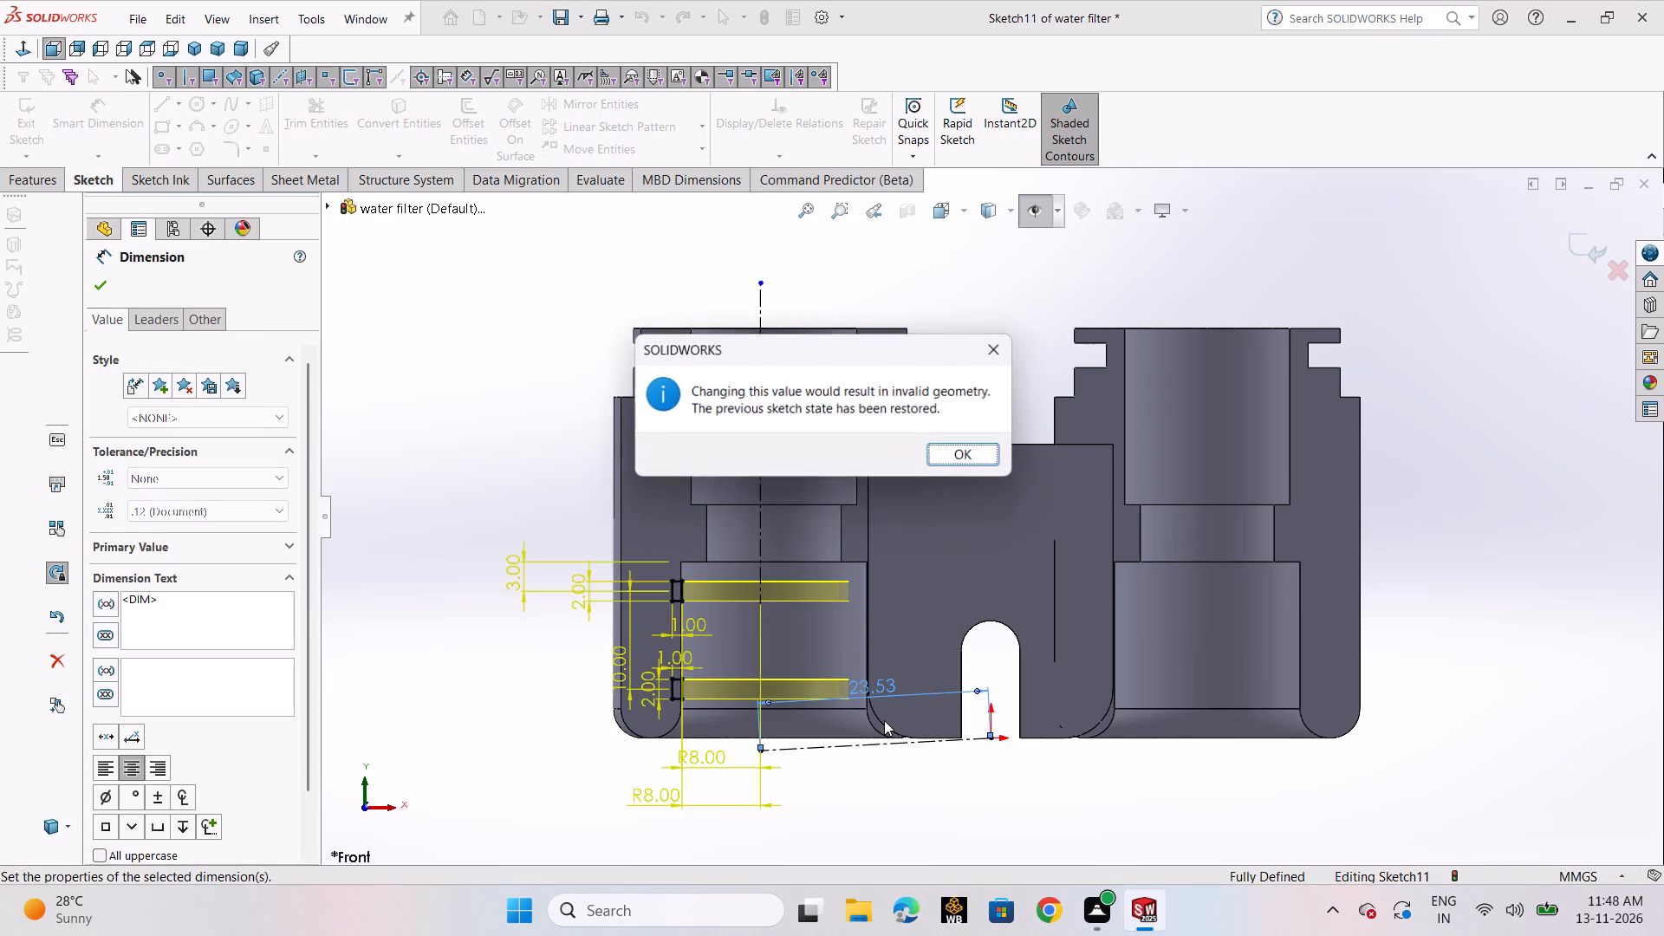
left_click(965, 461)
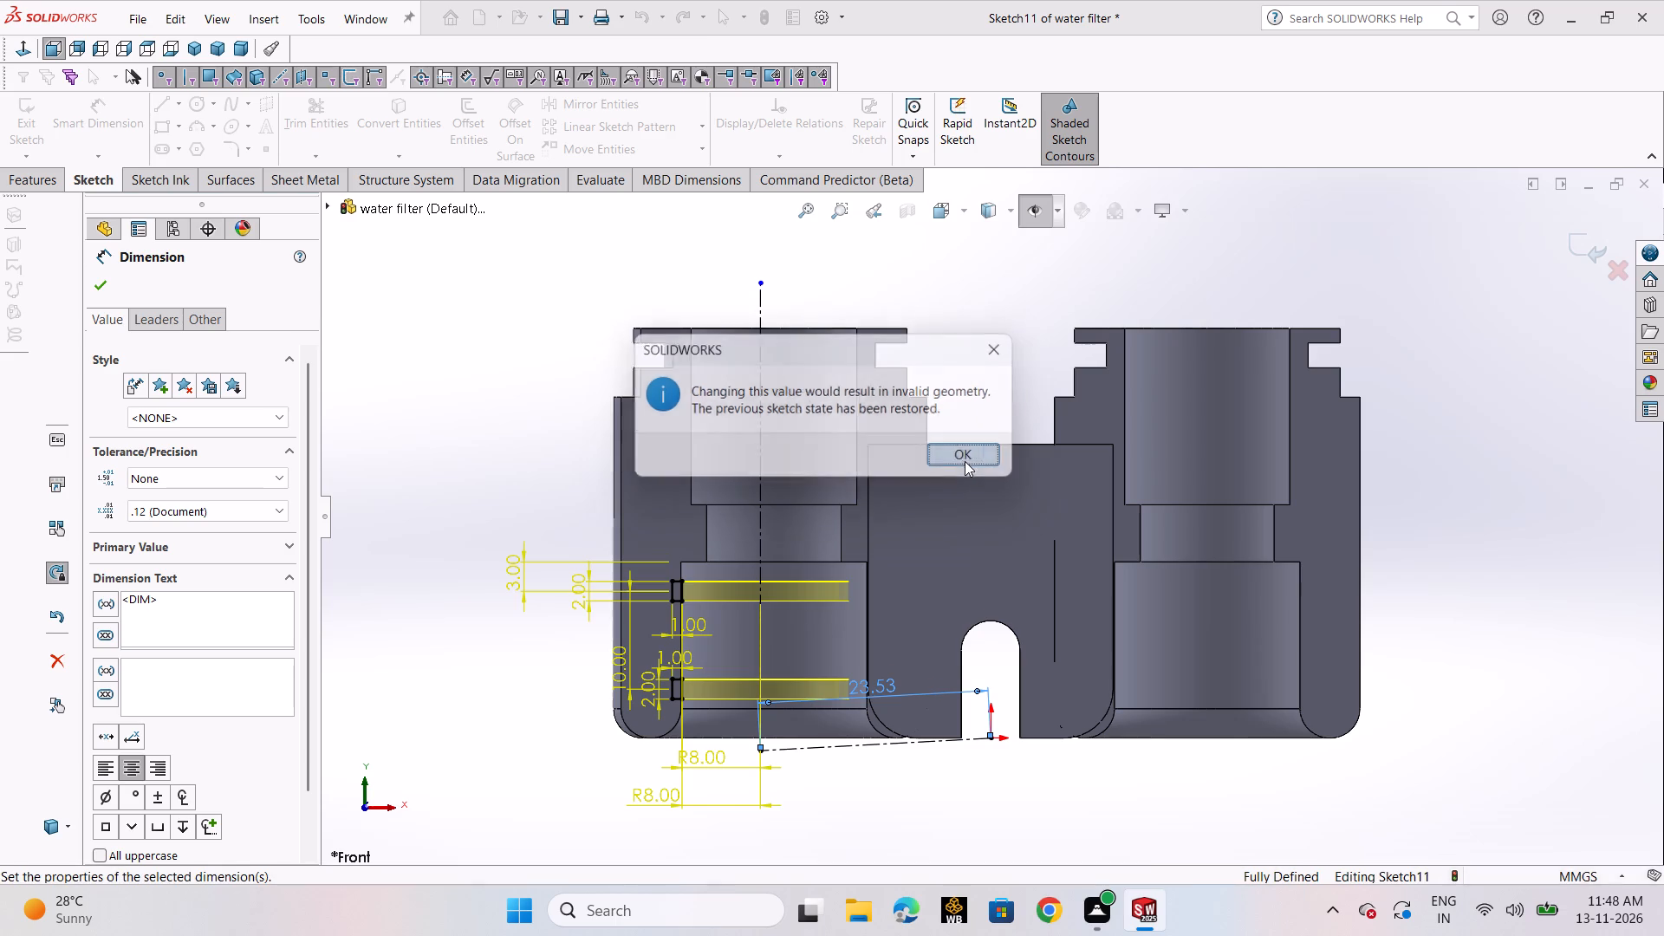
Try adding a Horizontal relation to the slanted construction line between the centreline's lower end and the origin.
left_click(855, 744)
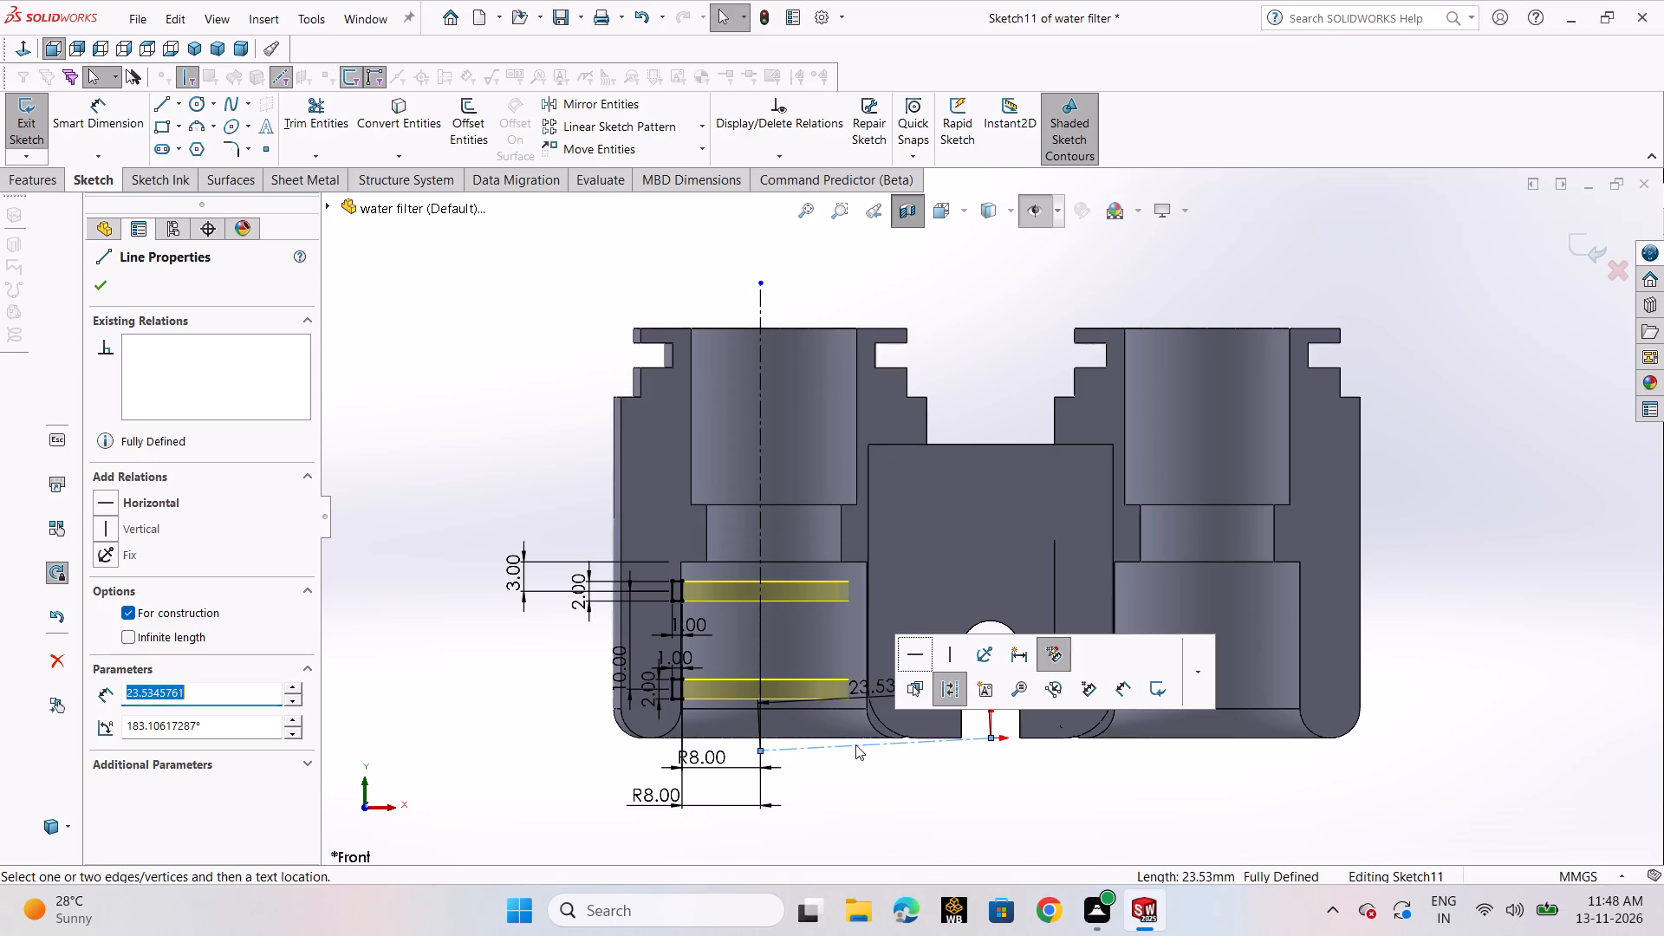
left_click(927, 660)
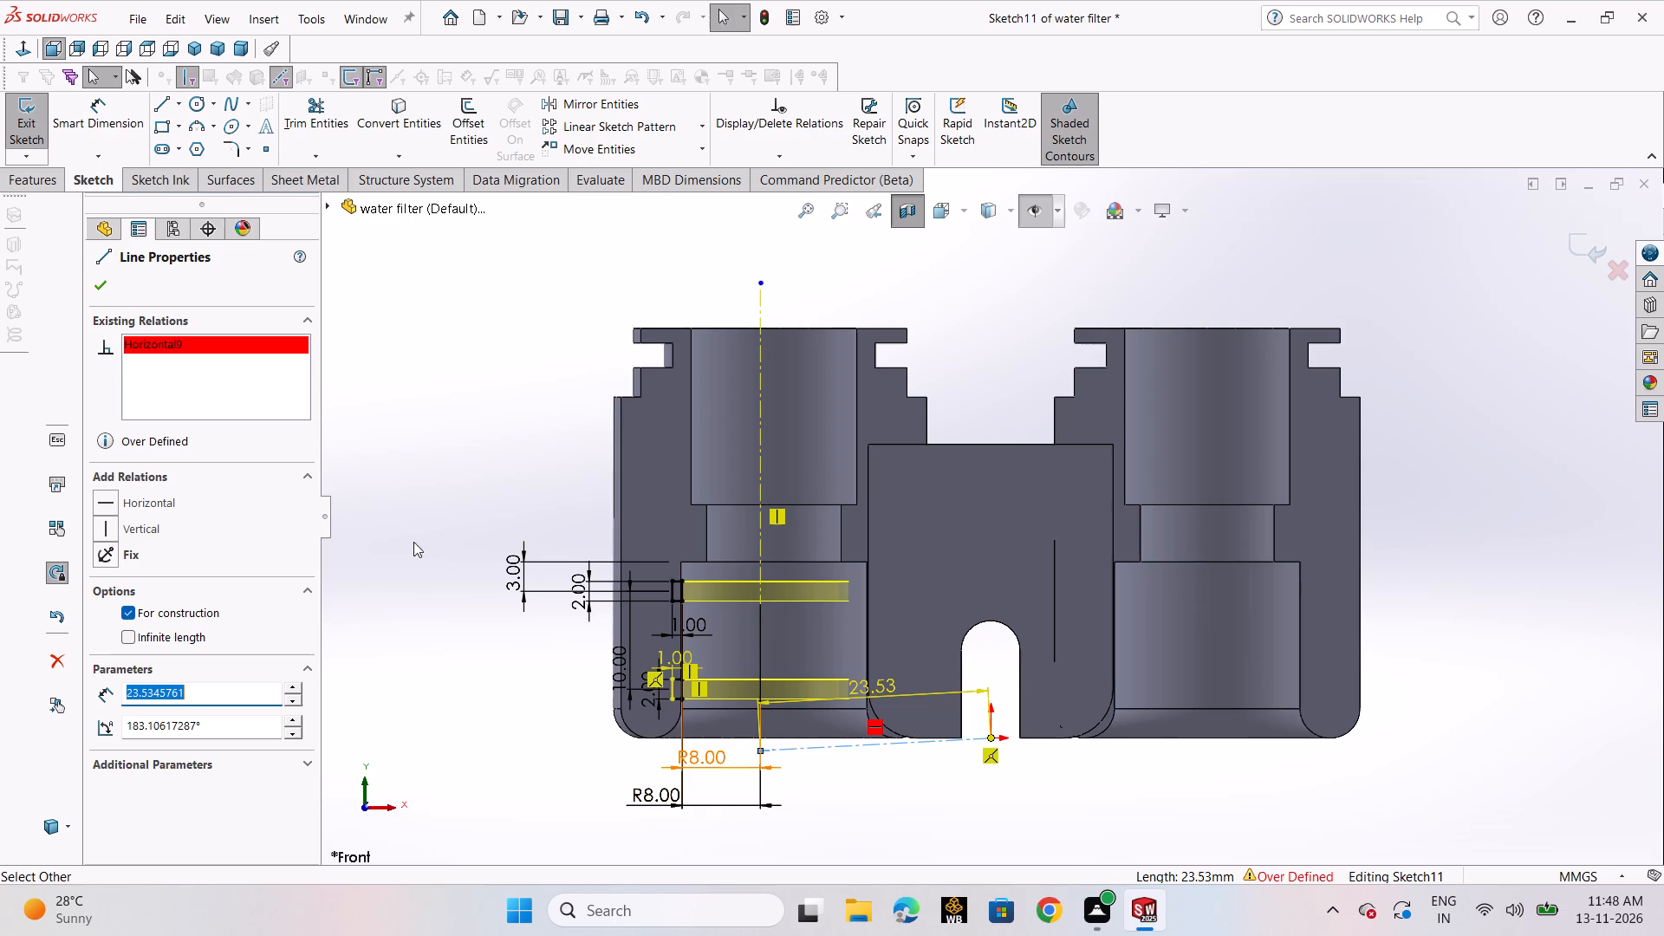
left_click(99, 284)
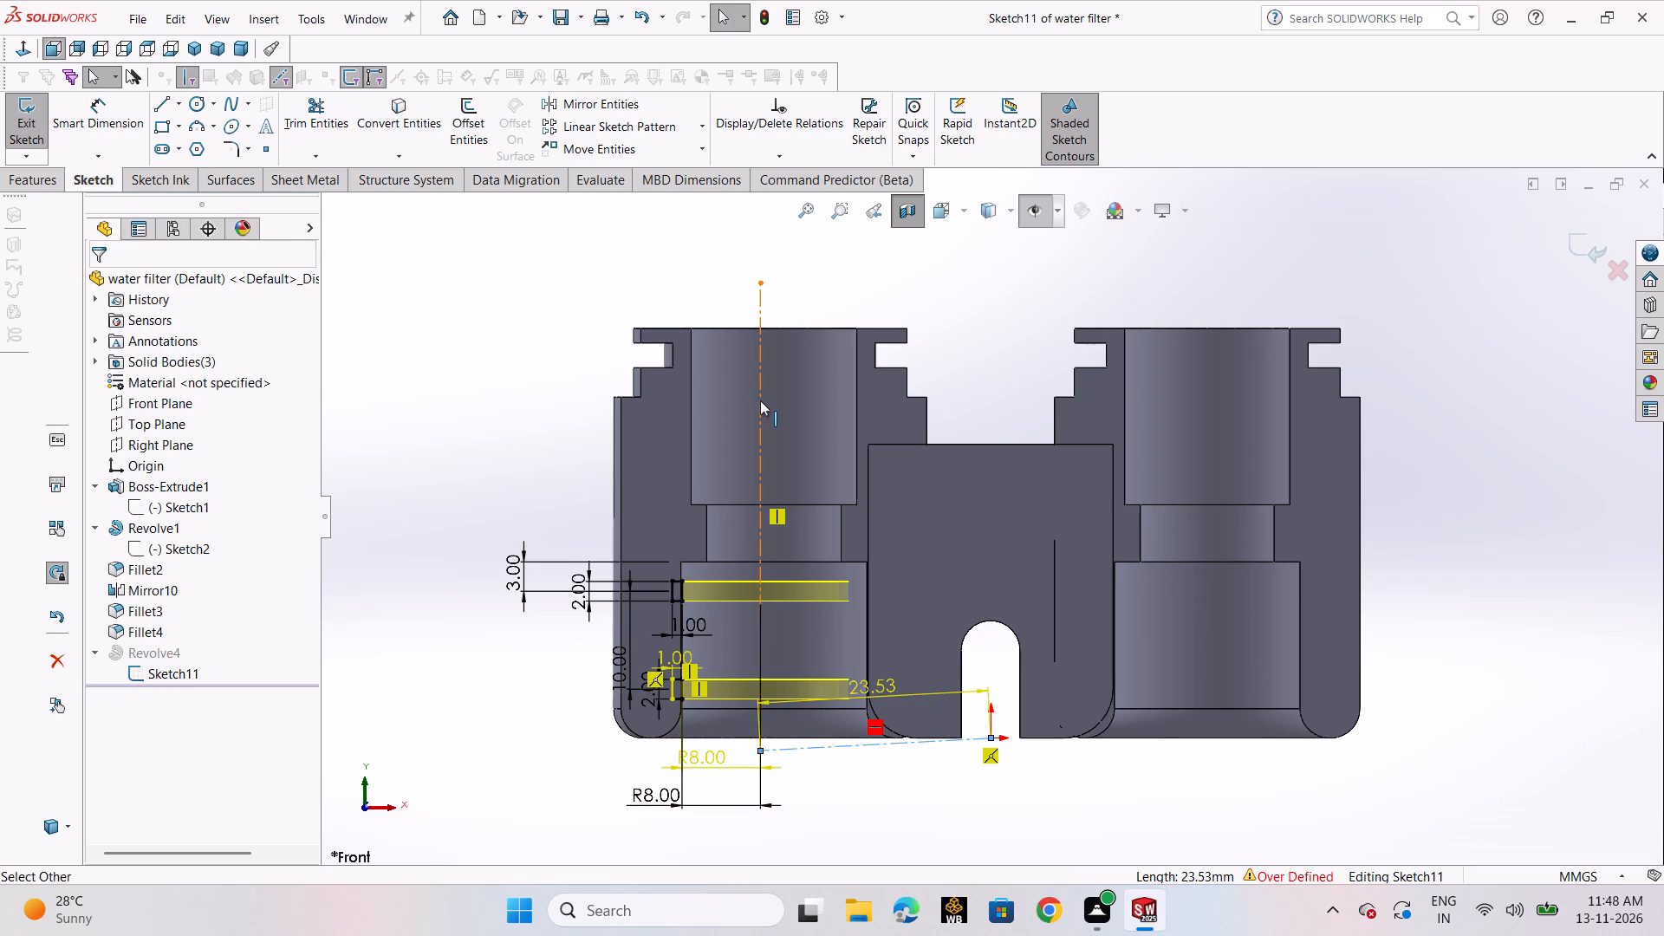
Delete the slanted construction line joining the centreline's lower end to the origin, along with its associated dimension.
key("Delete")
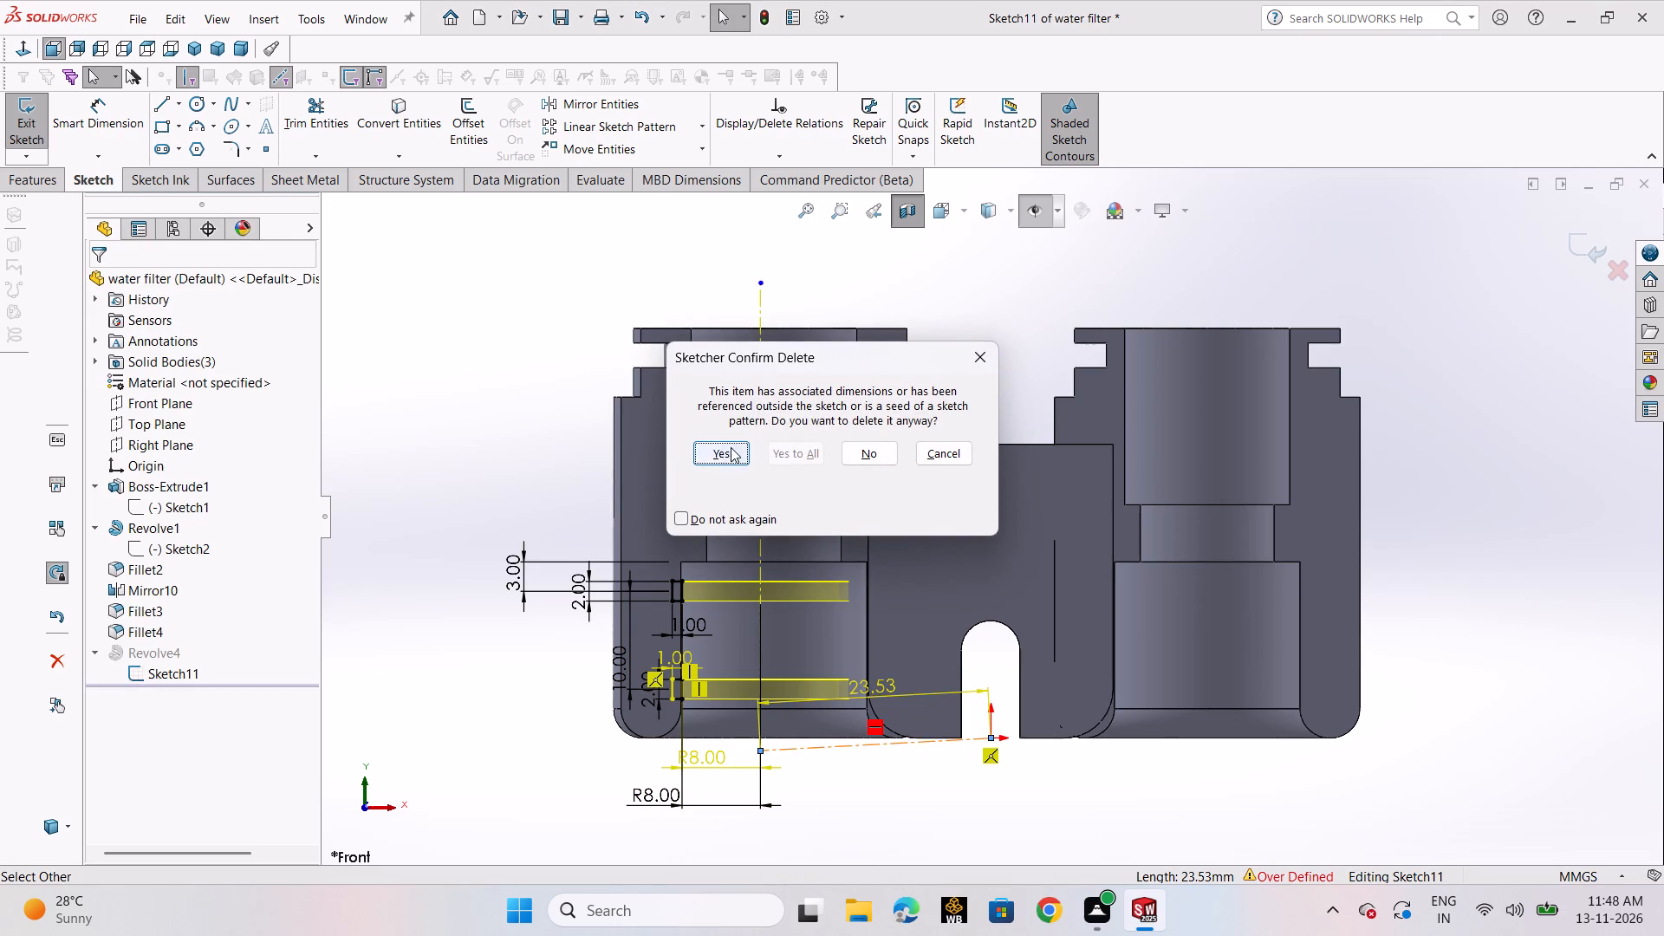
left_click(731, 447)
left_click(844, 812)
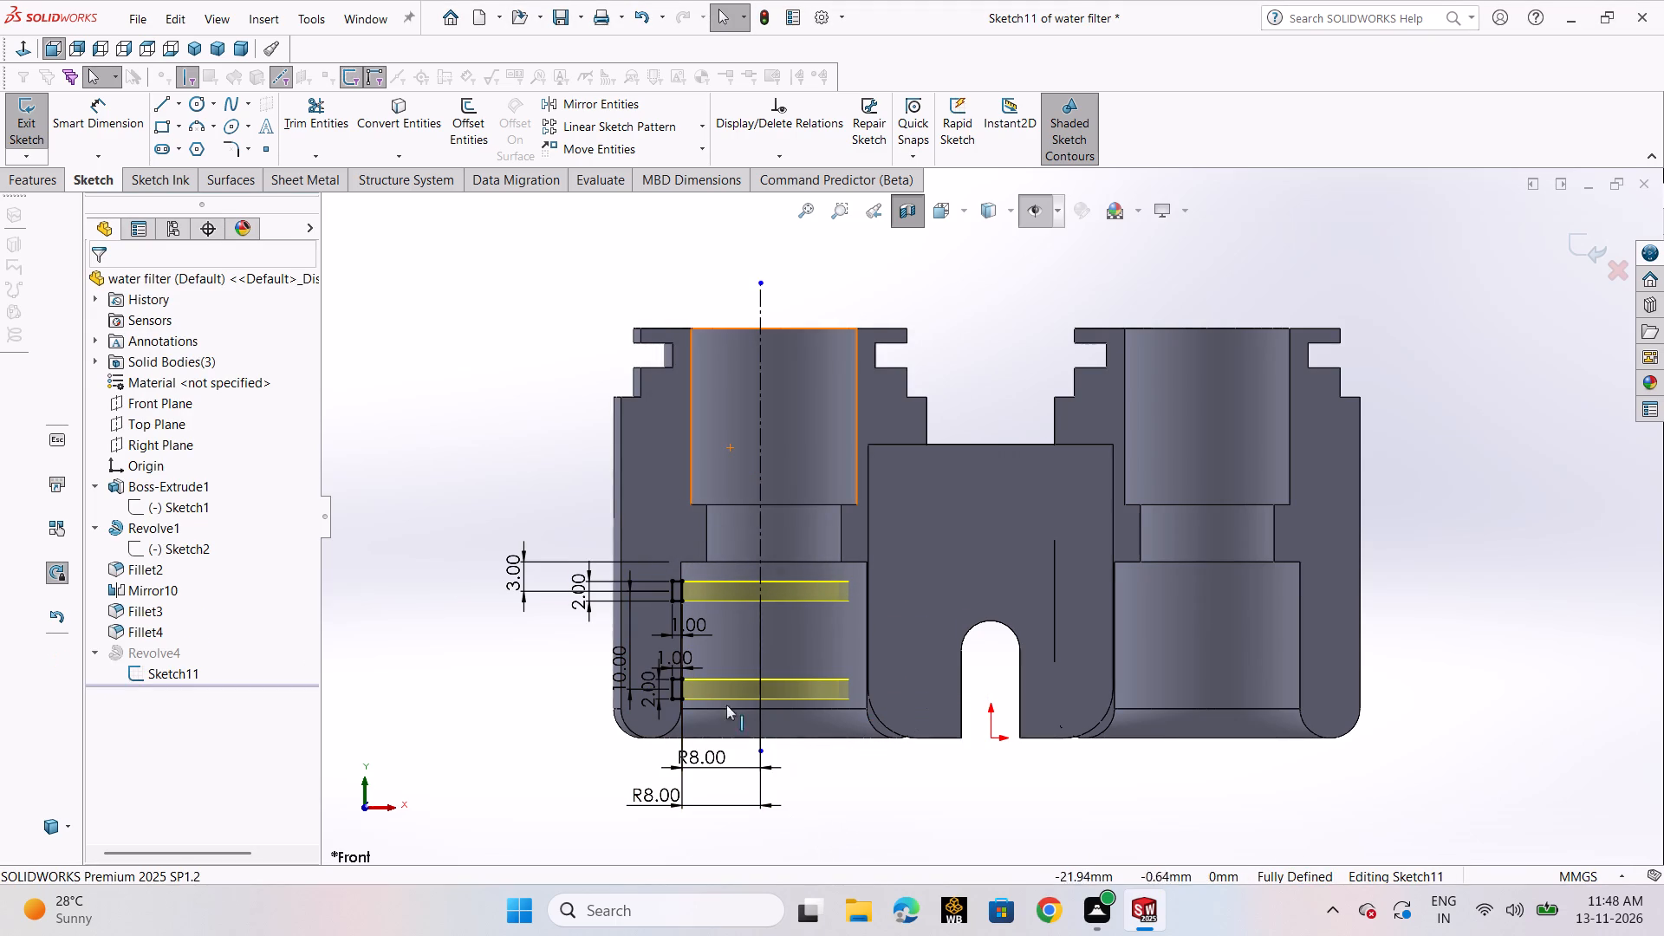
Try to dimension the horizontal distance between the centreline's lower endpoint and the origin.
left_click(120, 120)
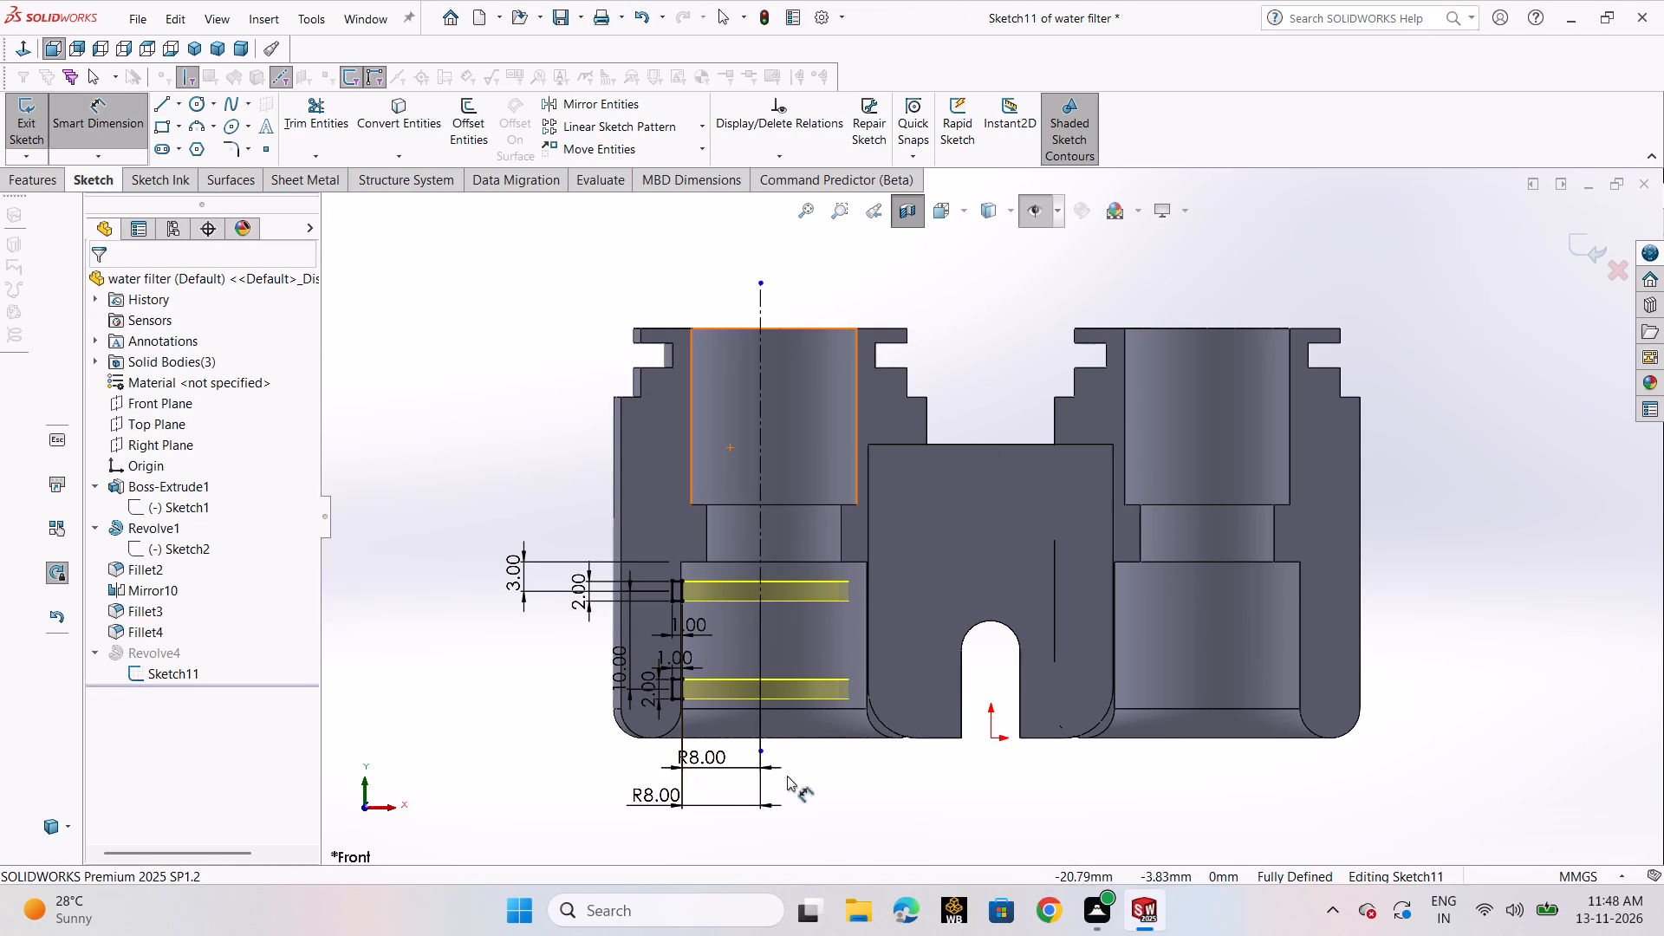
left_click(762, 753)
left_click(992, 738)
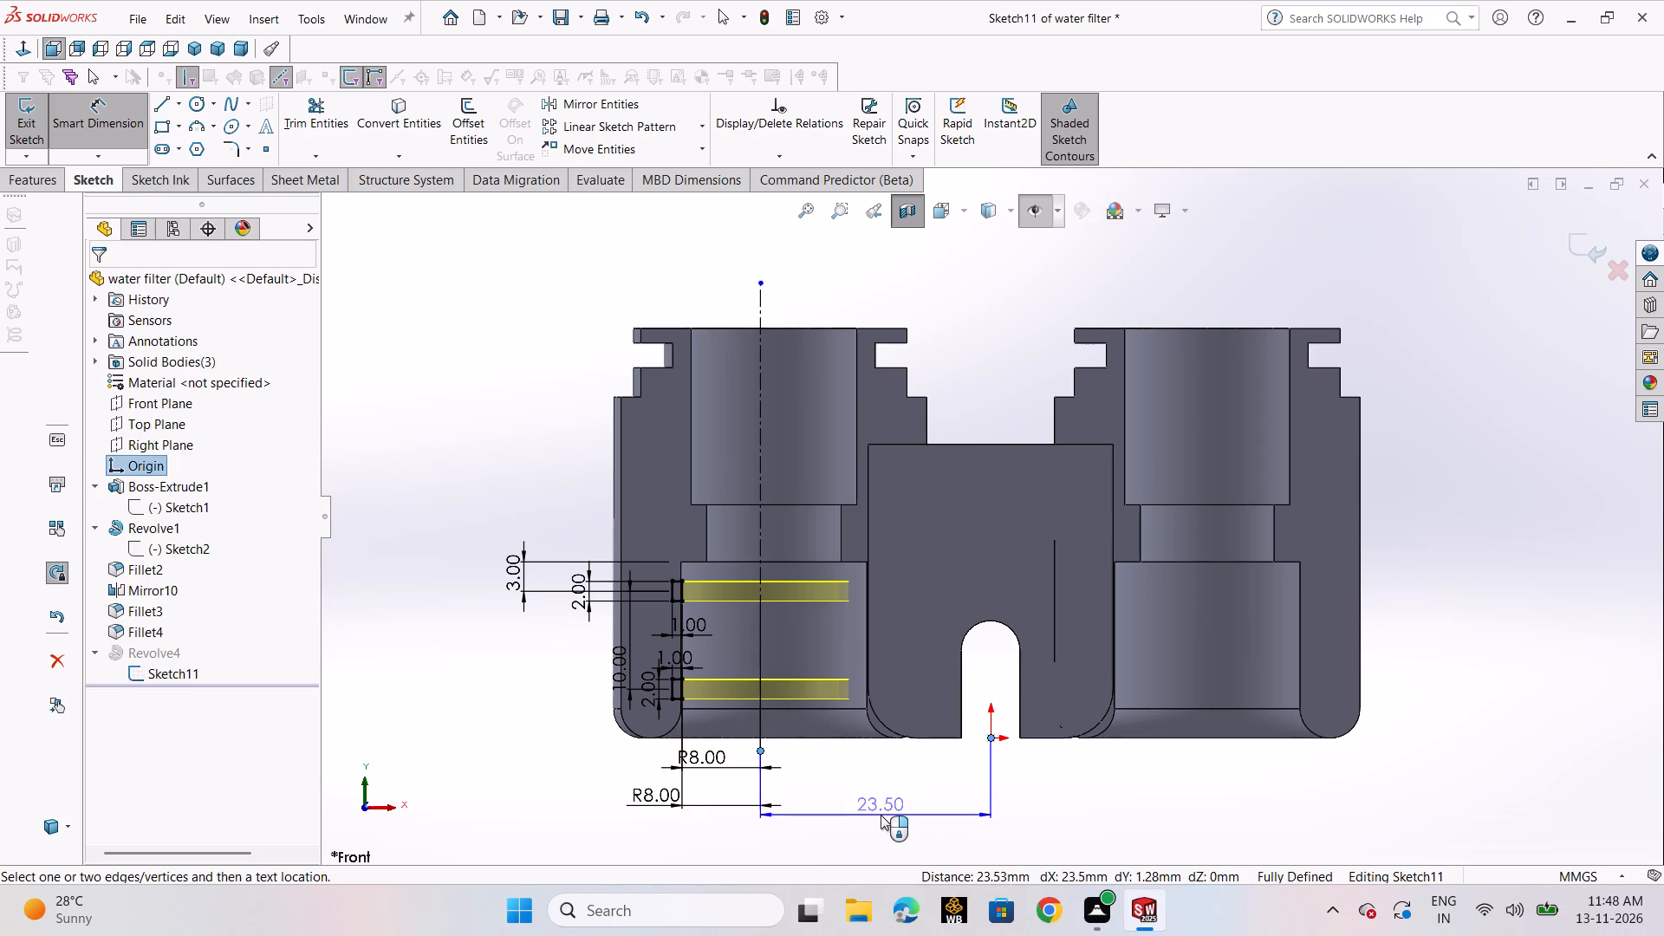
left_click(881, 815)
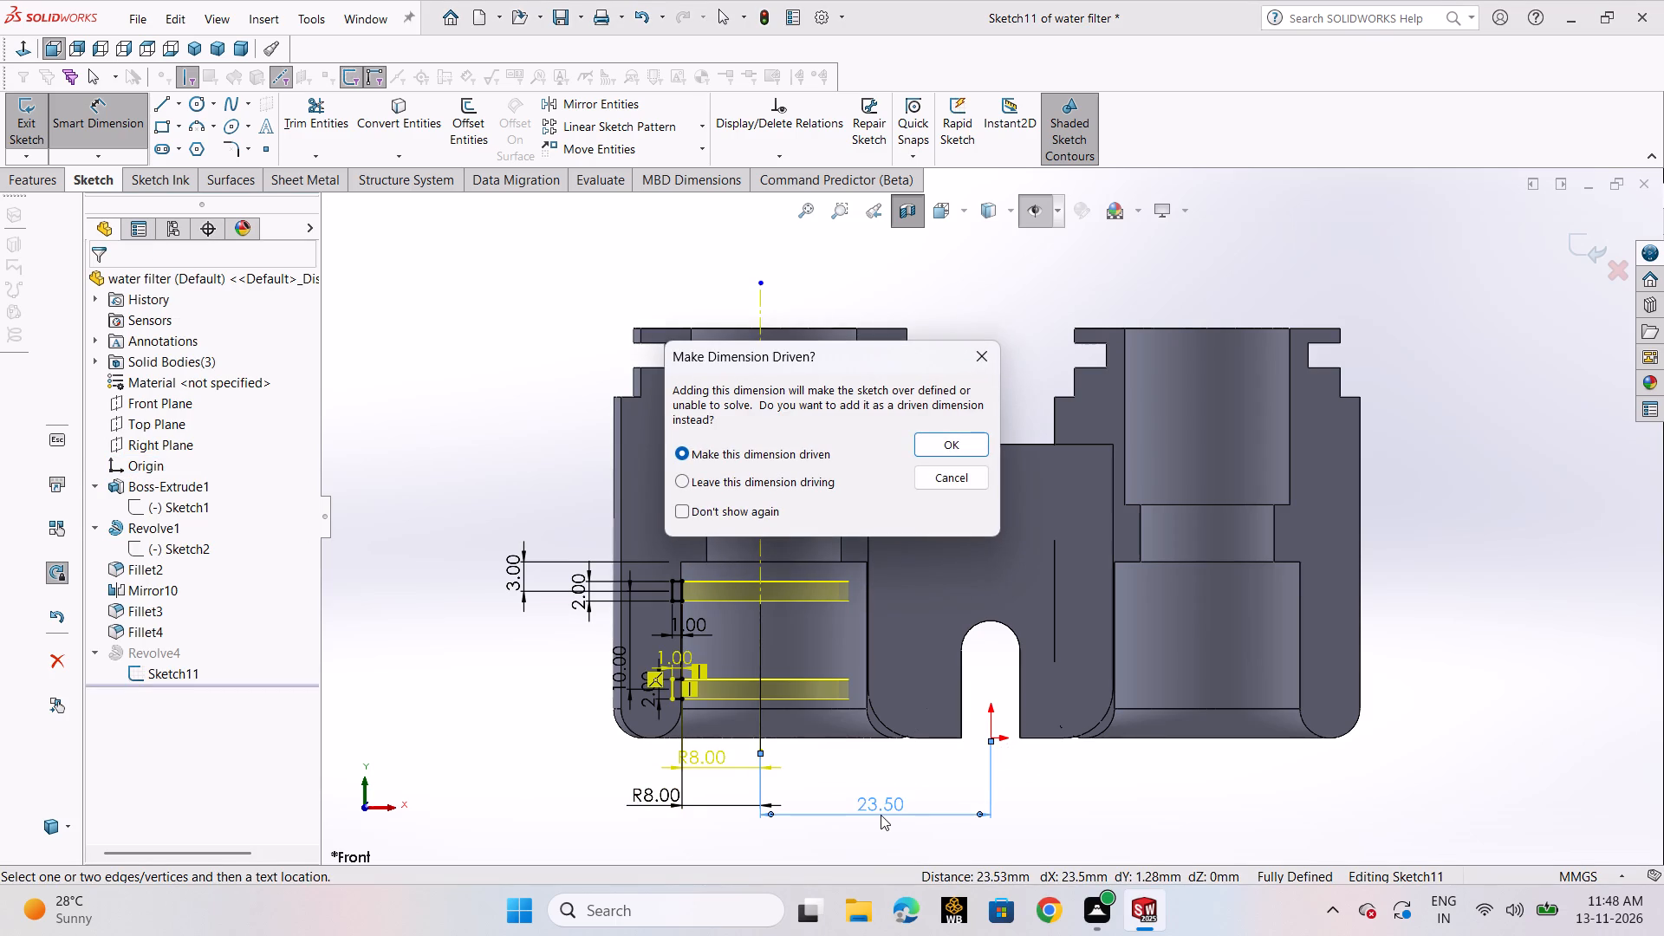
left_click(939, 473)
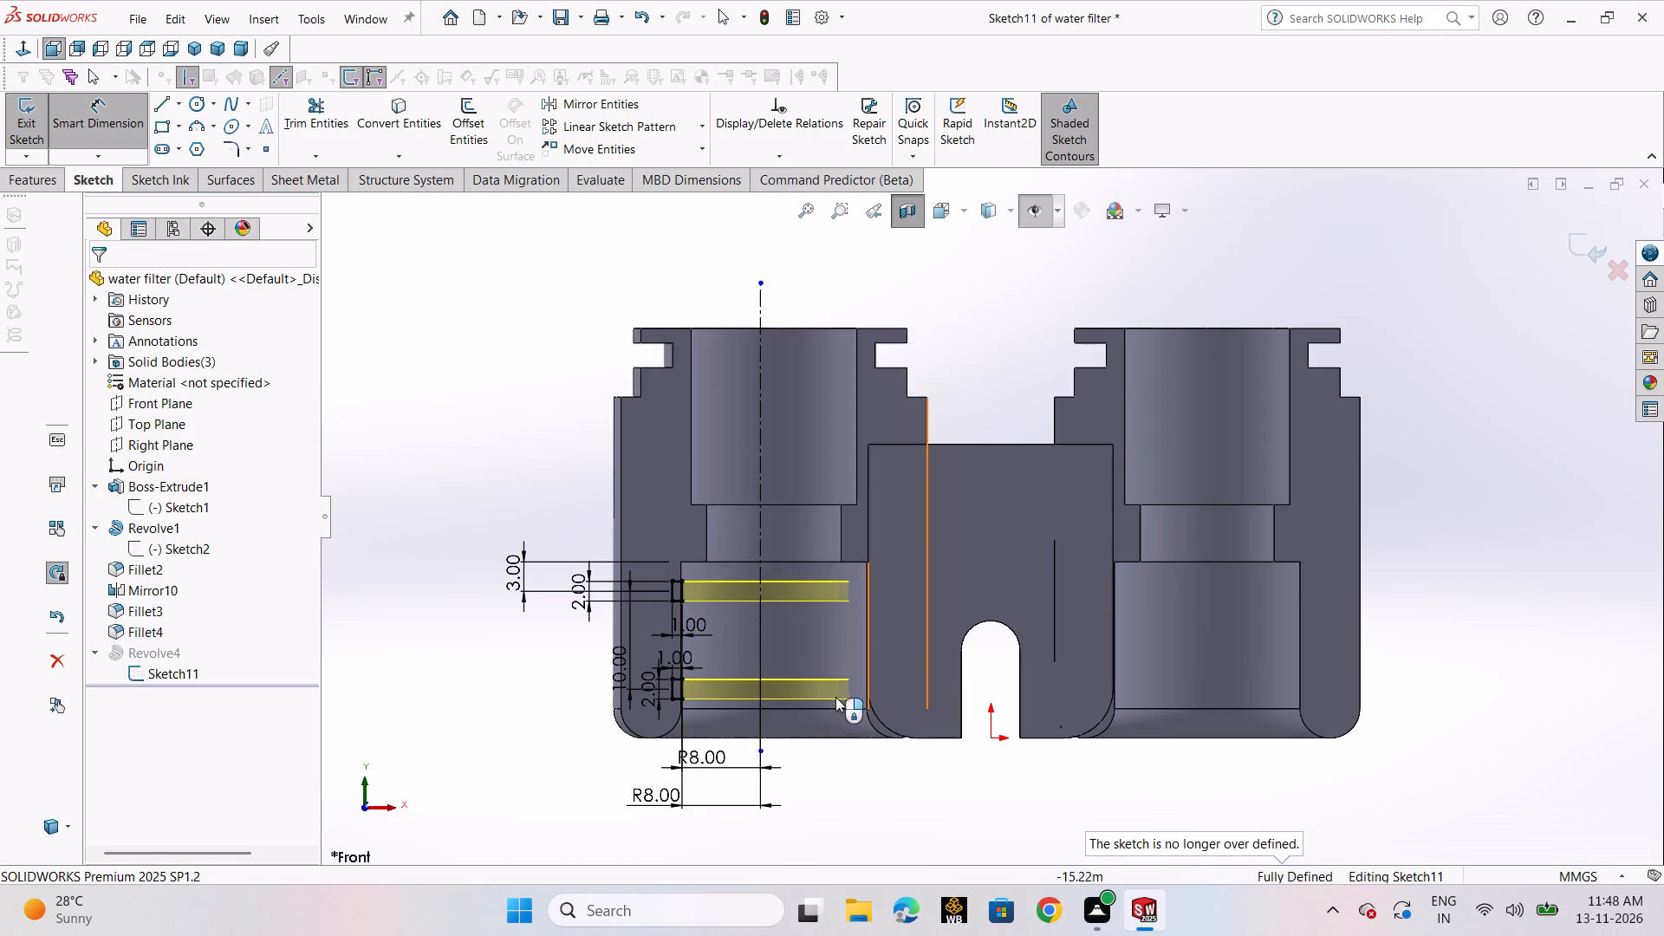
Delete both R8.00 dimensions that tie the two rectangles to the left bore's centreline.
scroll(829, 701, "up", 2)
scroll(809, 705, "down", 3)
left_click(819, 638)
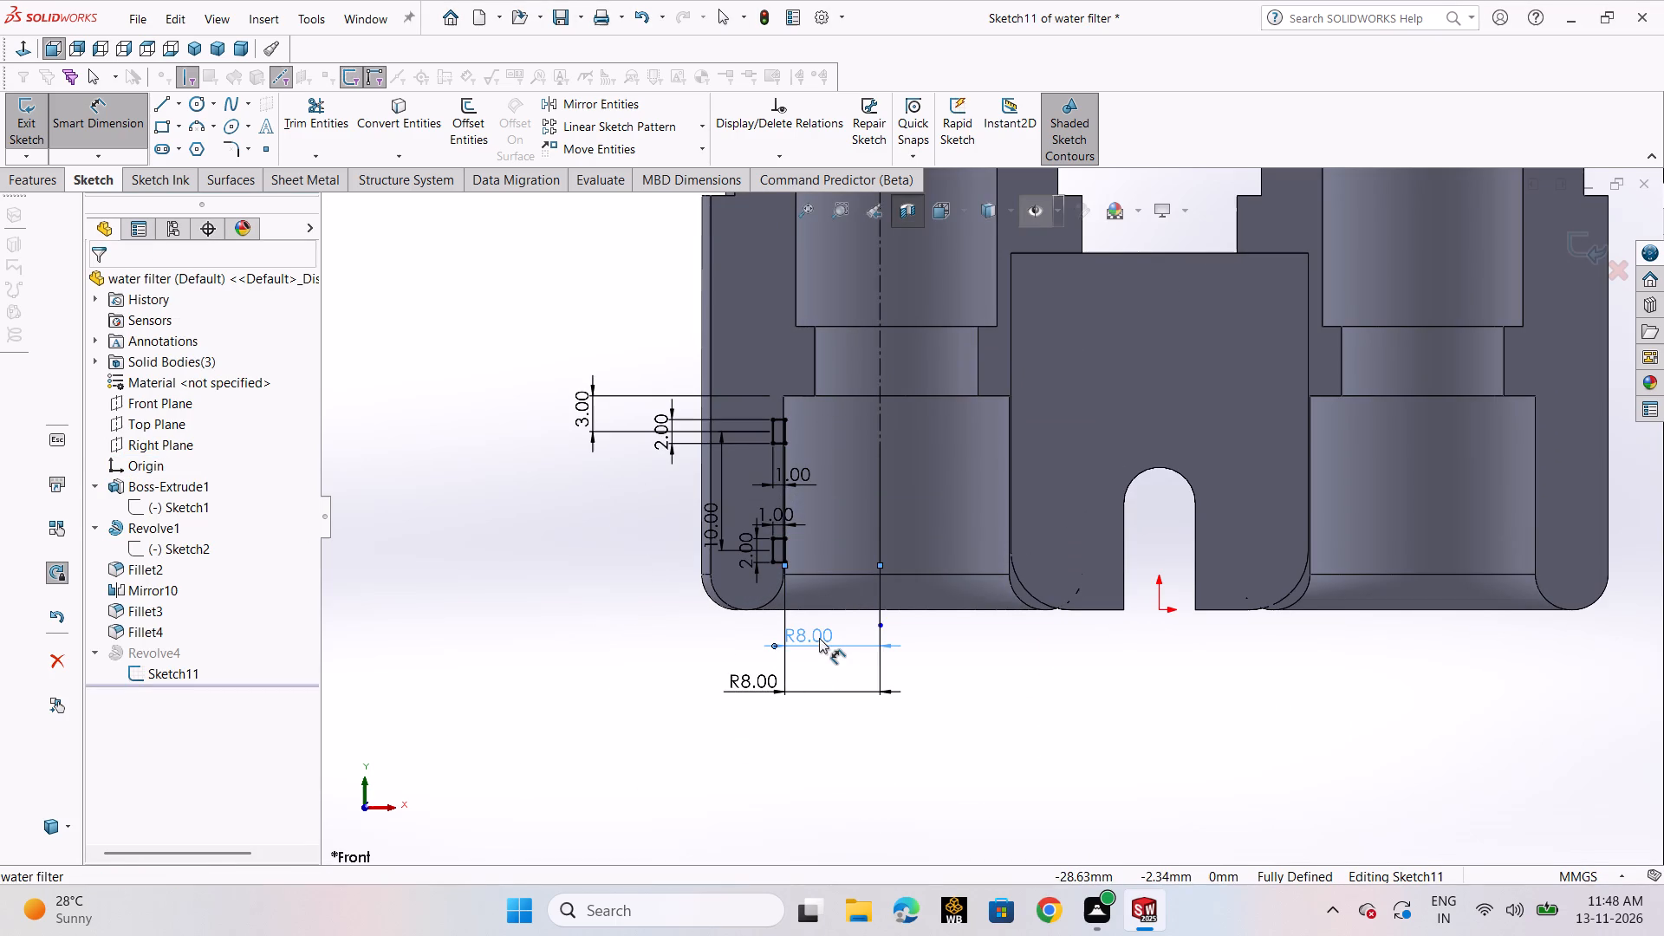
key("Delete")
left_click(754, 688)
key("Delete")
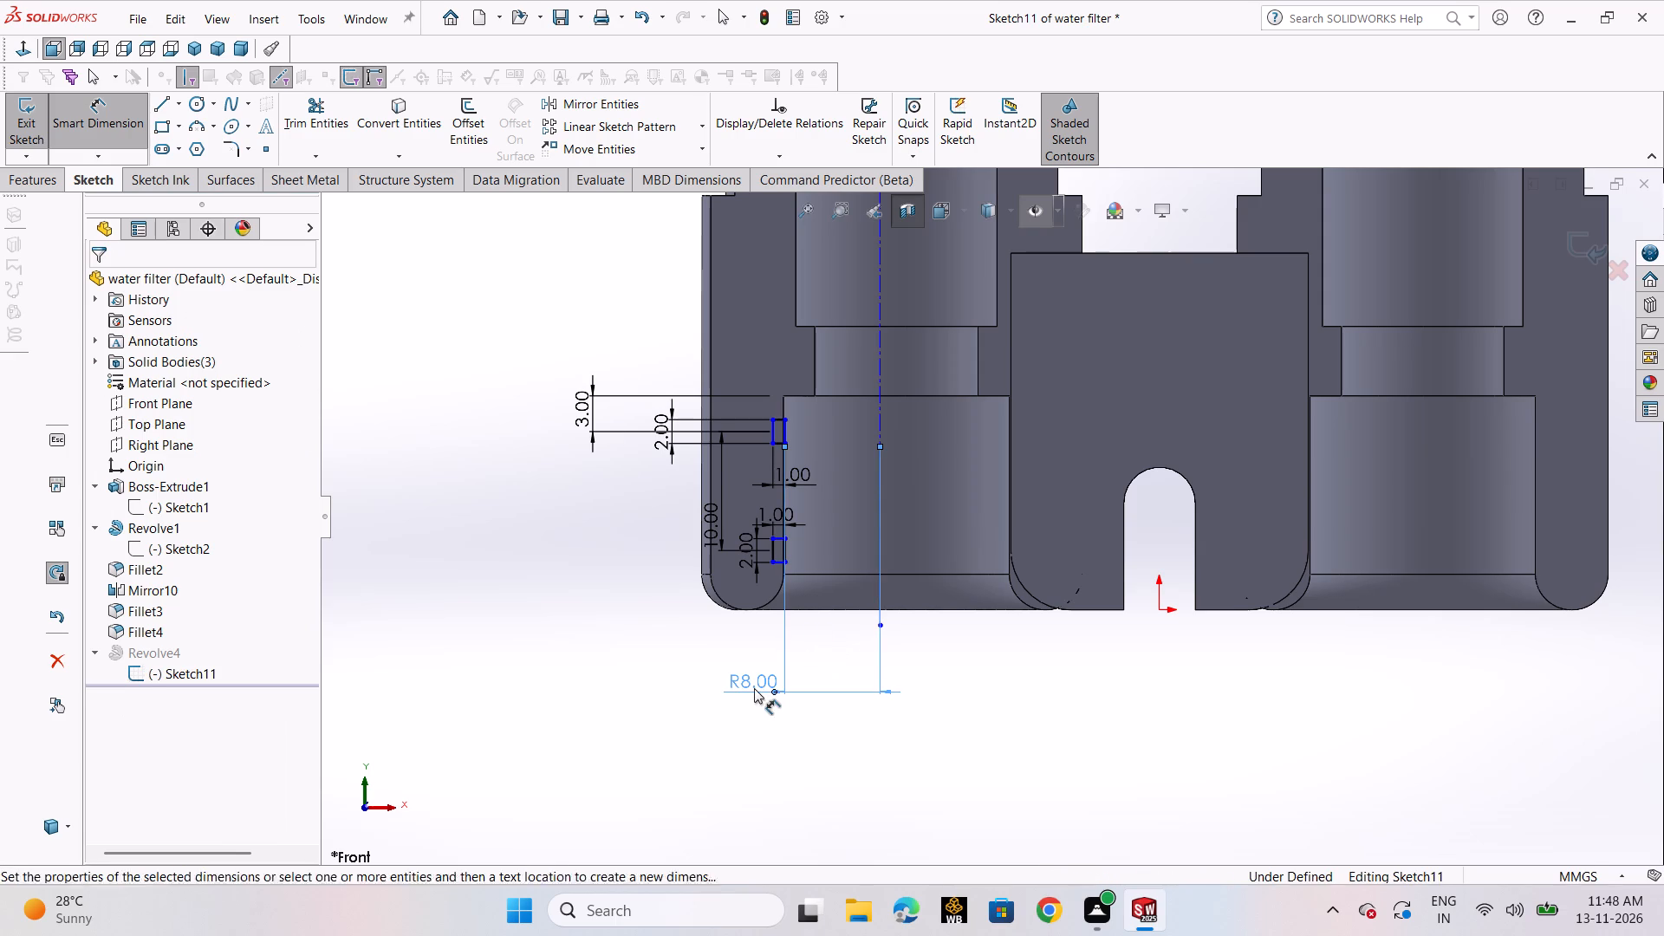
Dimension the centreline's lower endpoint at a horizontal distance of 22.50 mm from the origin.
left_click(879, 623)
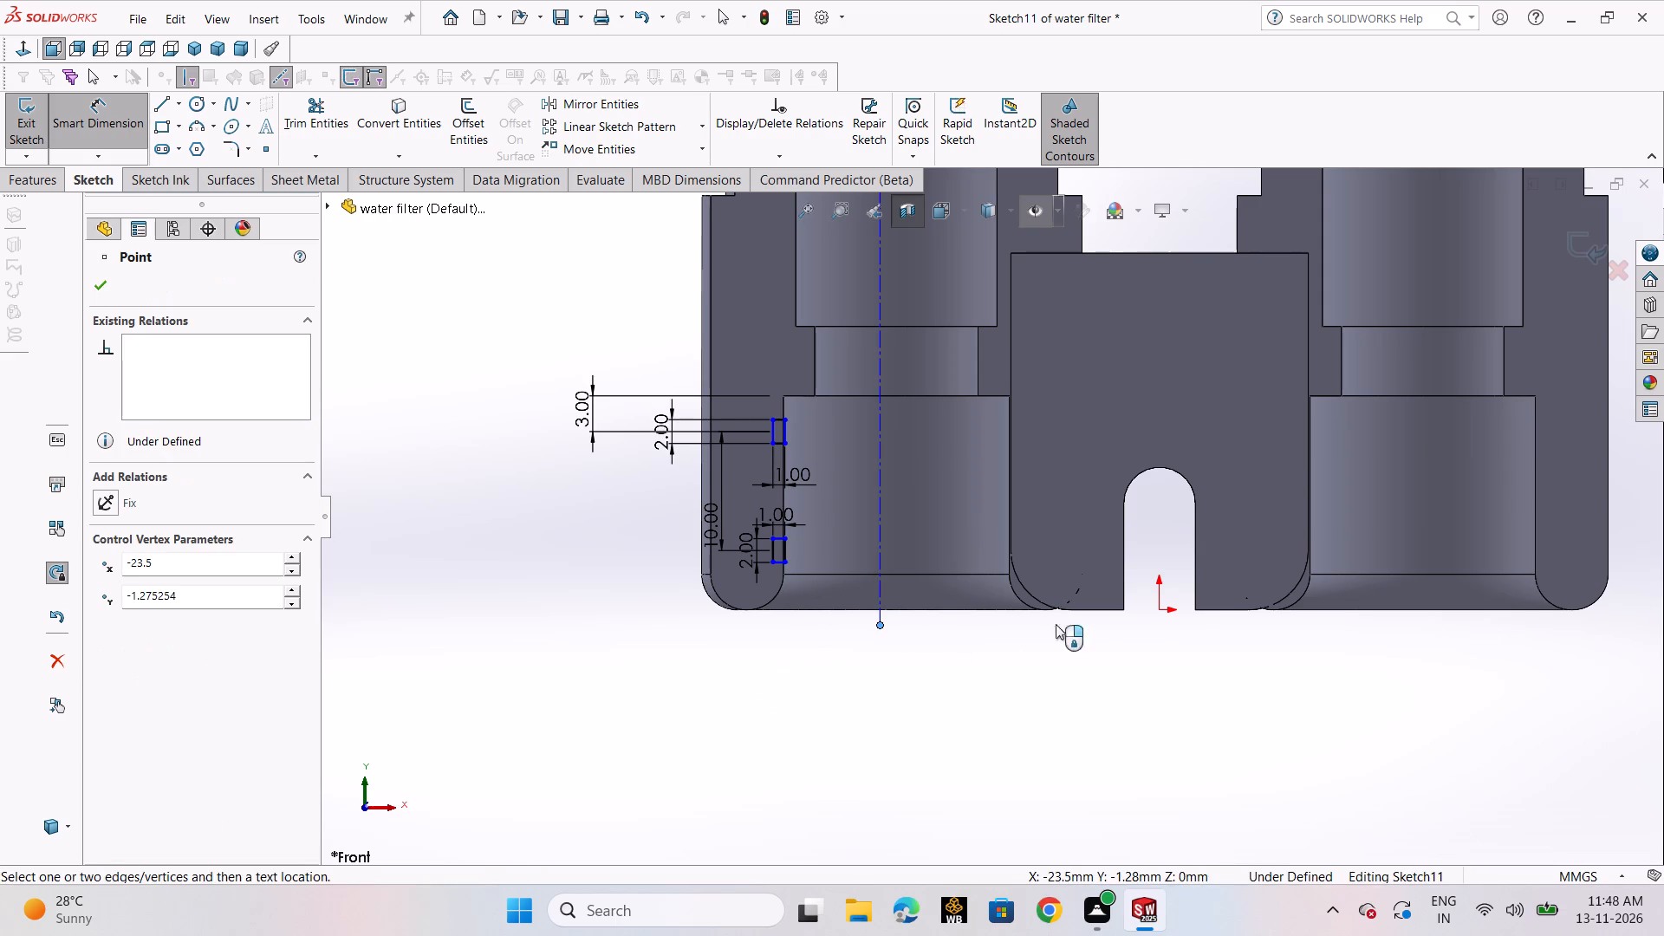
left_click(1156, 608)
left_click(1025, 718)
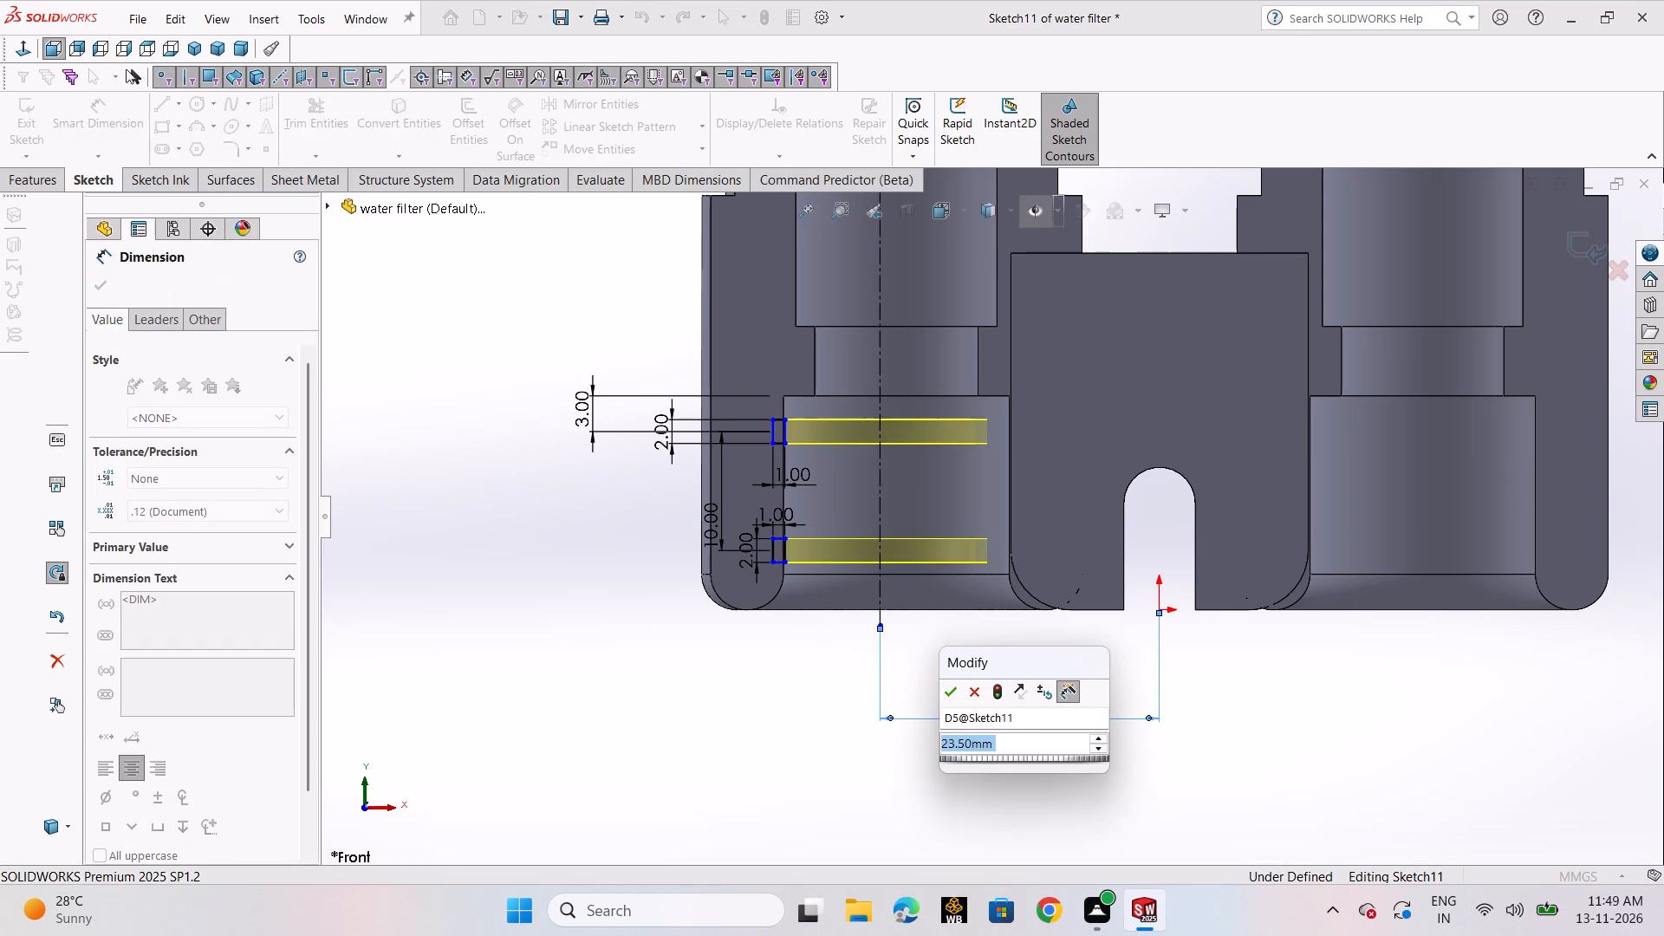
type("22.50")
key("Return")
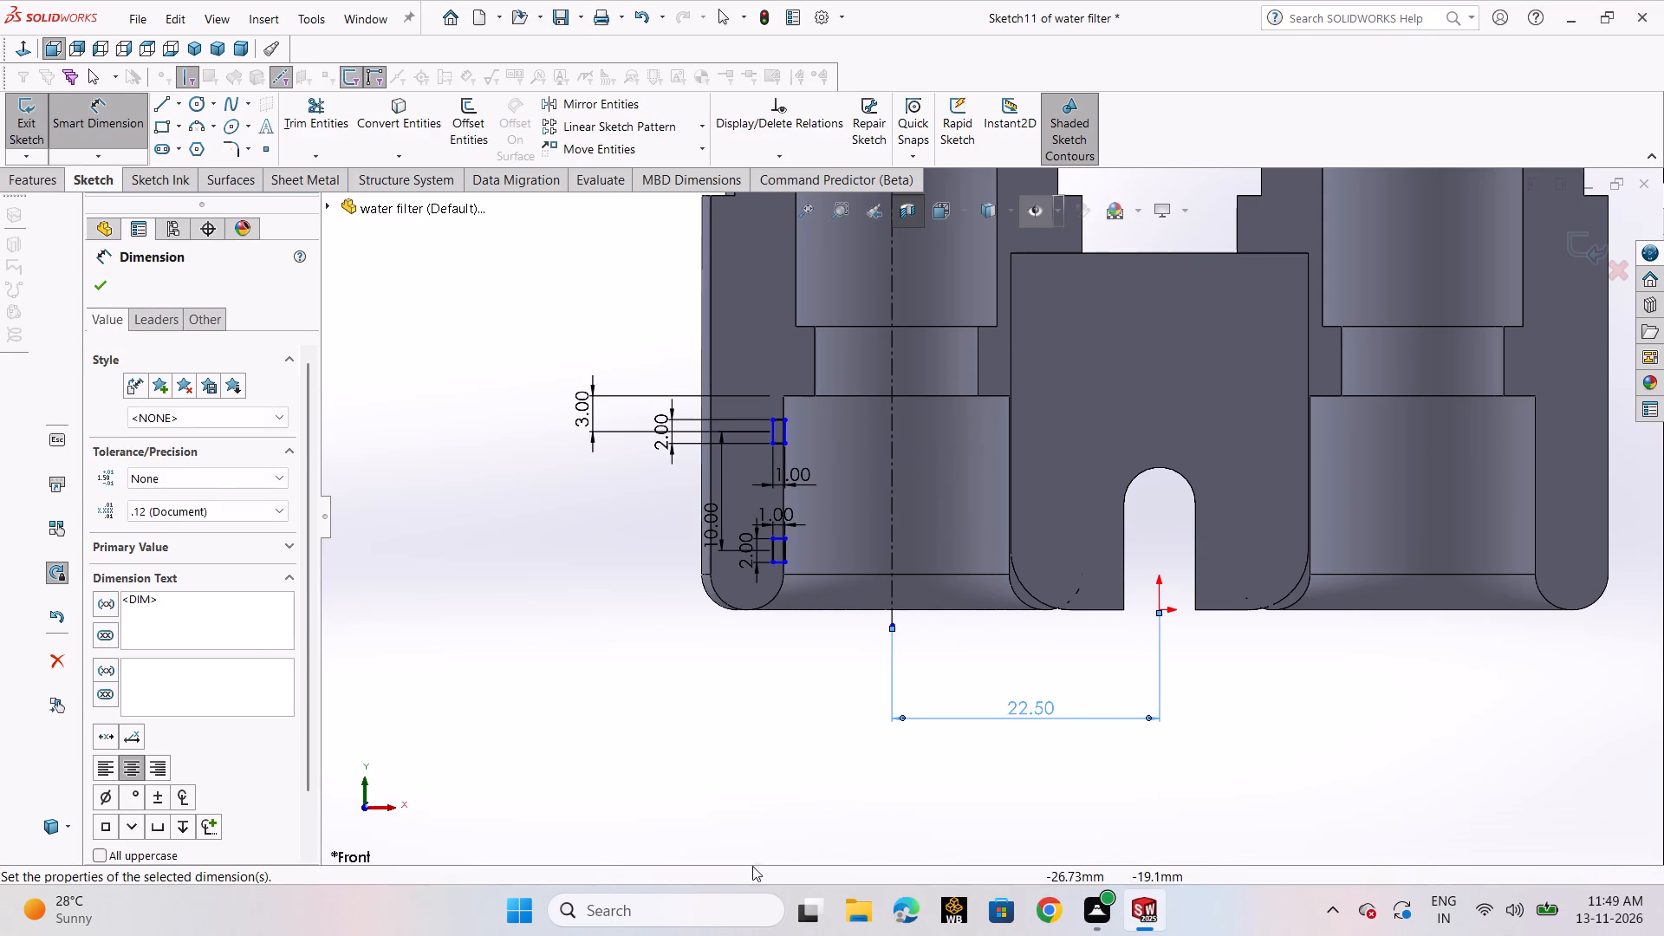
left_click(99, 299)
left_click(101, 296)
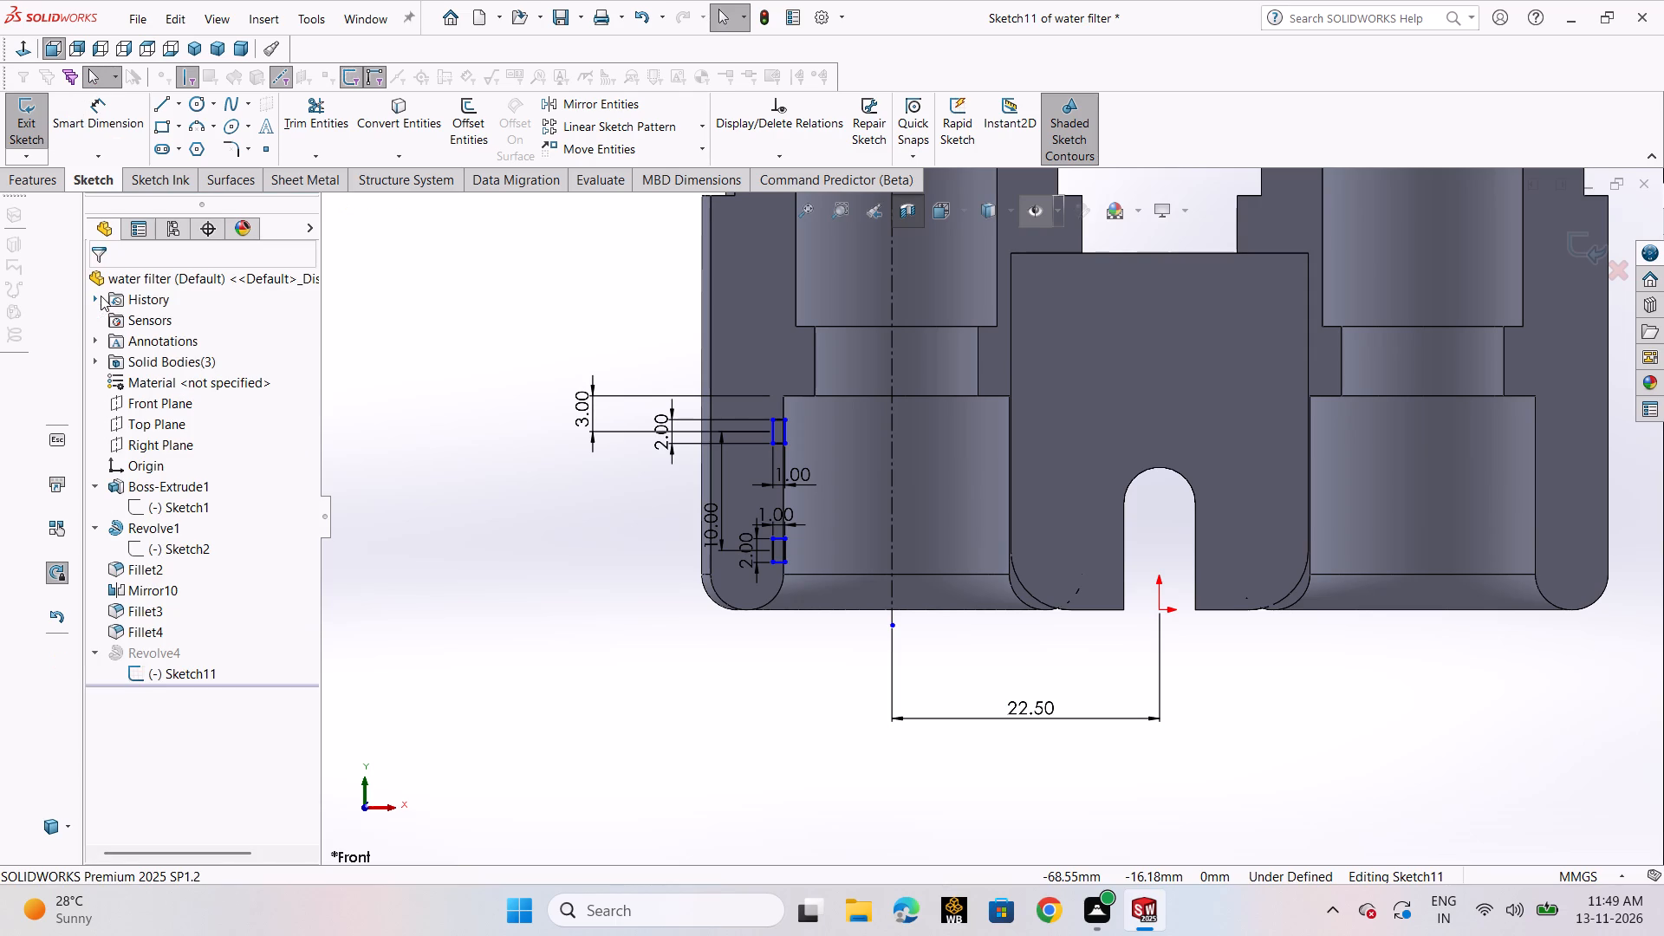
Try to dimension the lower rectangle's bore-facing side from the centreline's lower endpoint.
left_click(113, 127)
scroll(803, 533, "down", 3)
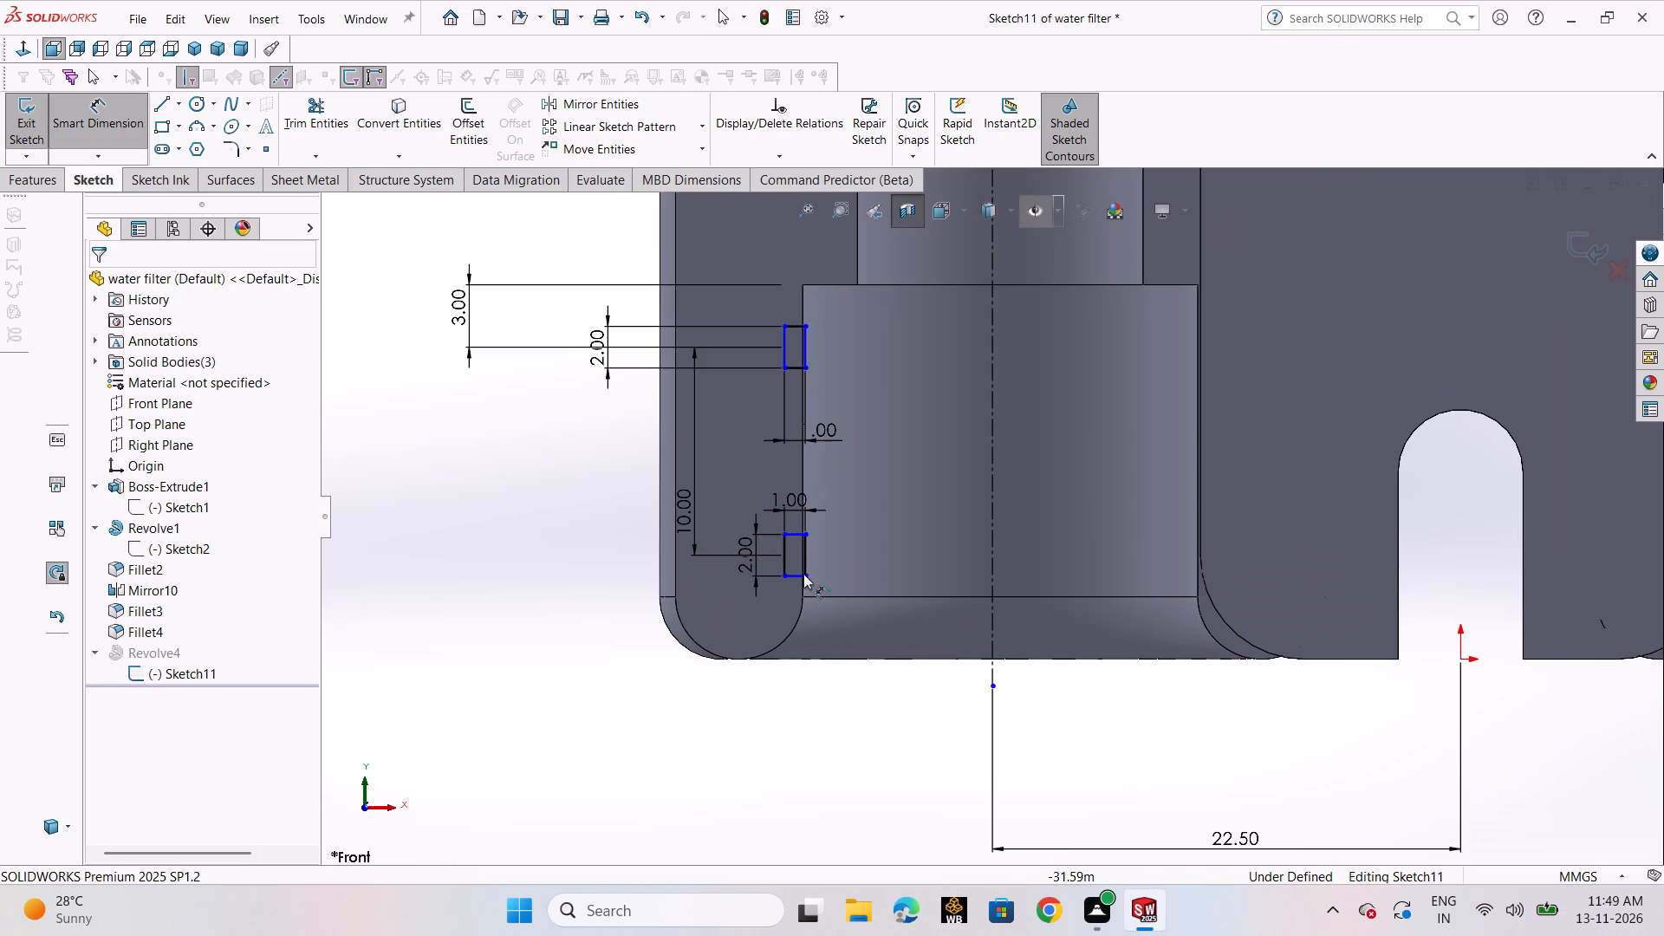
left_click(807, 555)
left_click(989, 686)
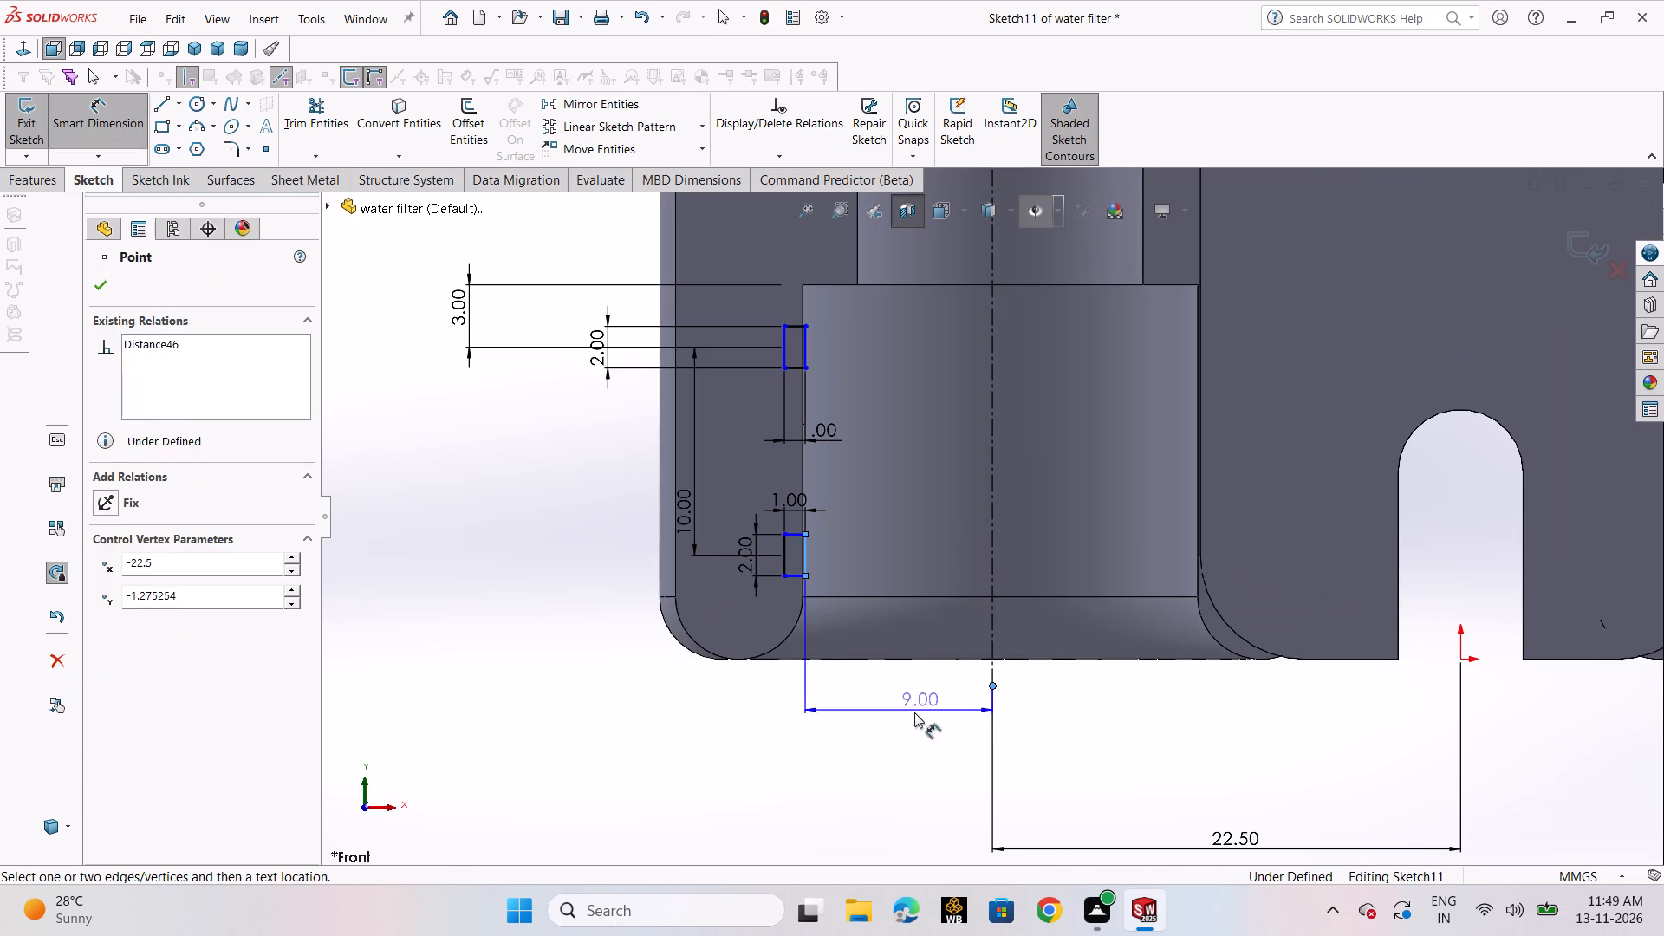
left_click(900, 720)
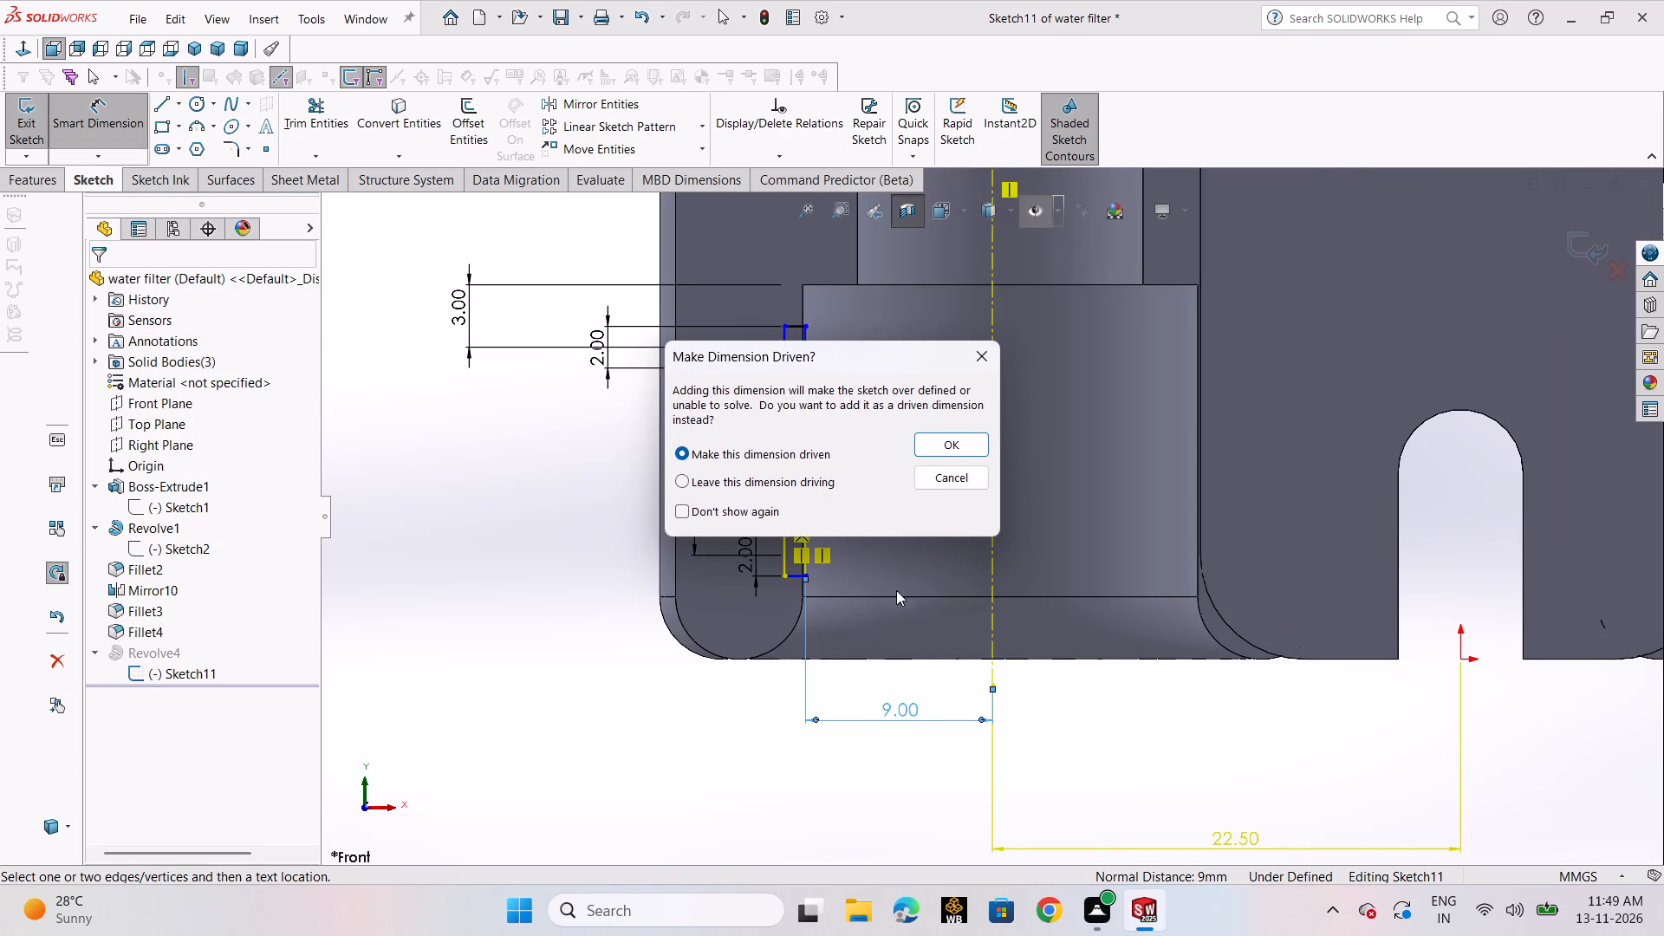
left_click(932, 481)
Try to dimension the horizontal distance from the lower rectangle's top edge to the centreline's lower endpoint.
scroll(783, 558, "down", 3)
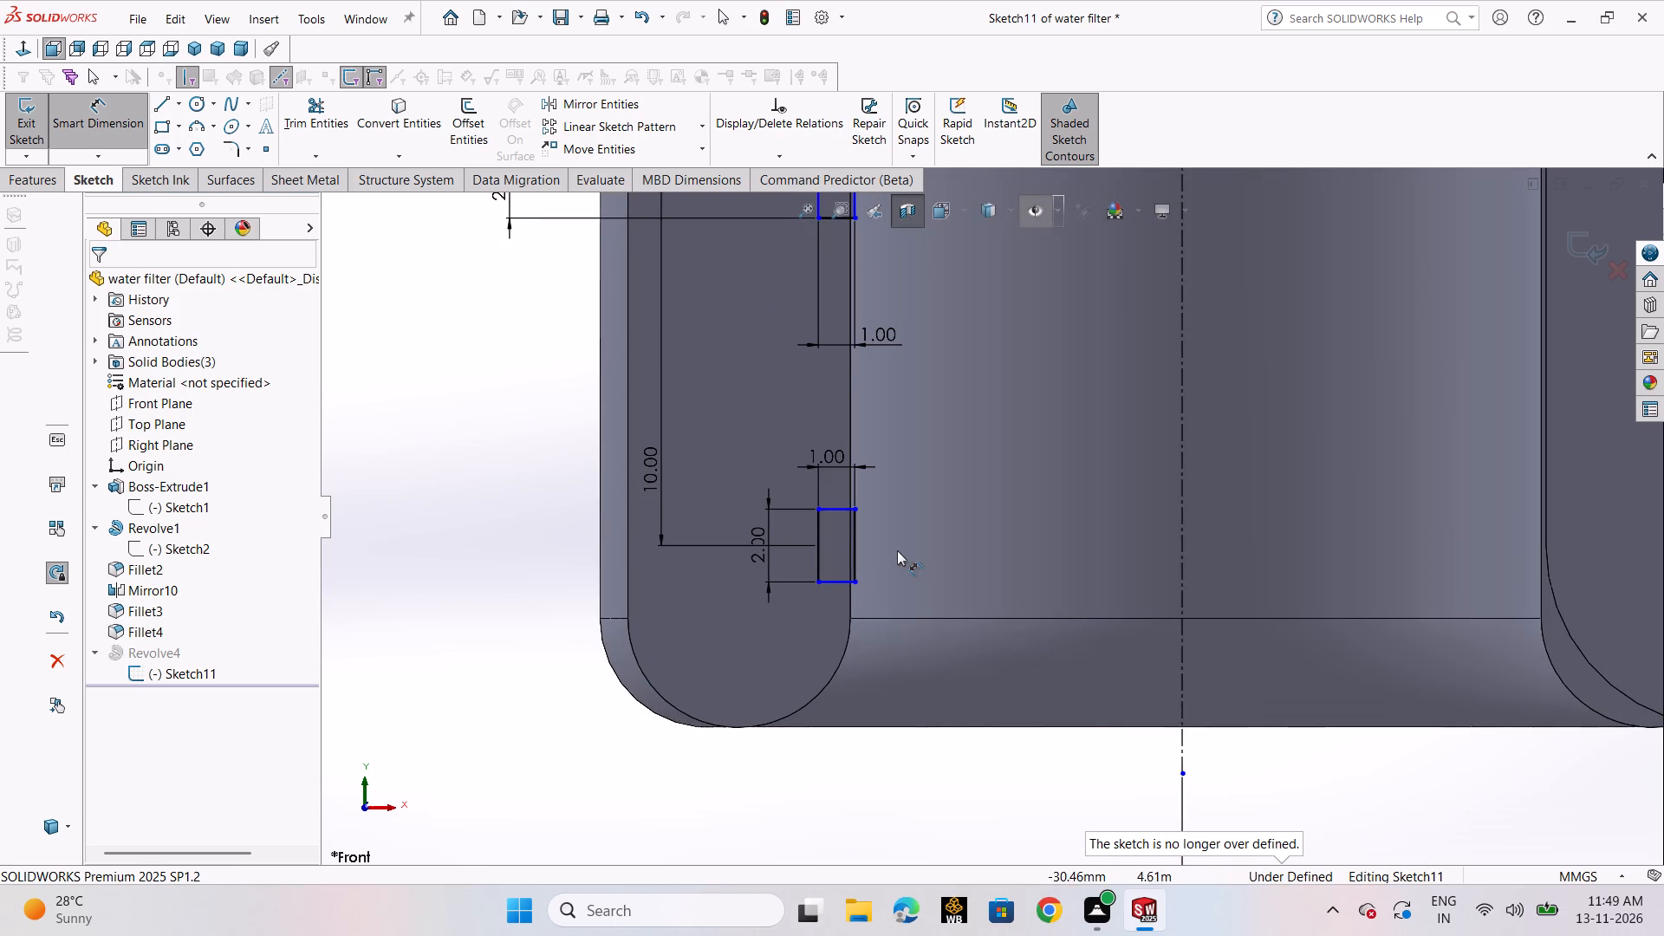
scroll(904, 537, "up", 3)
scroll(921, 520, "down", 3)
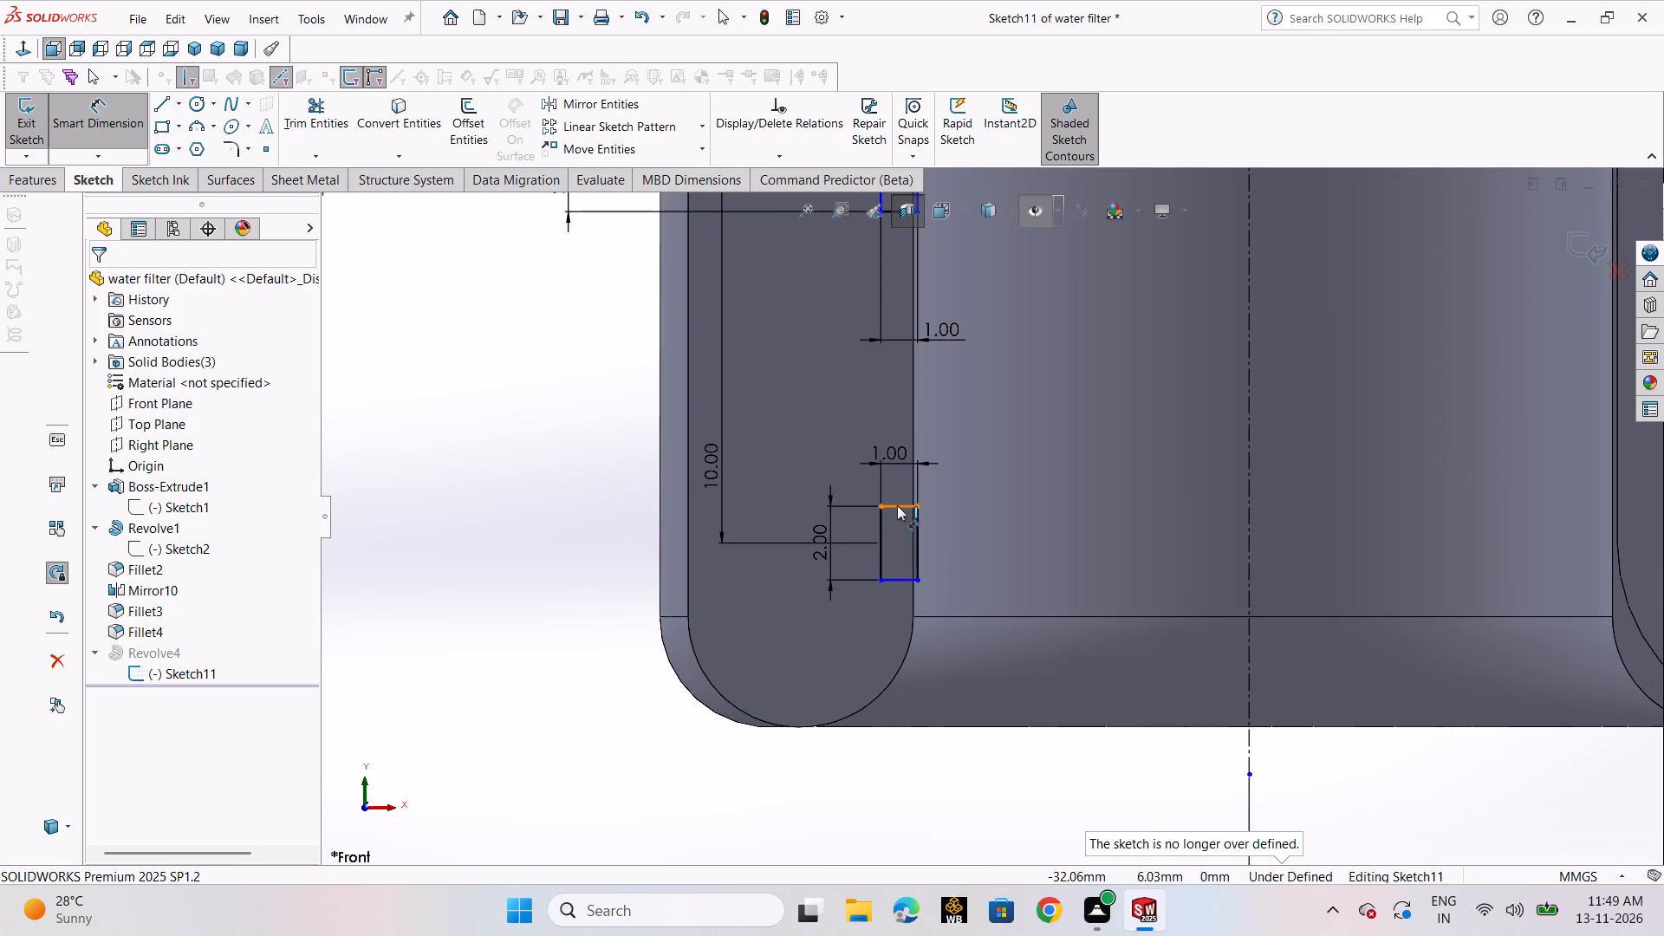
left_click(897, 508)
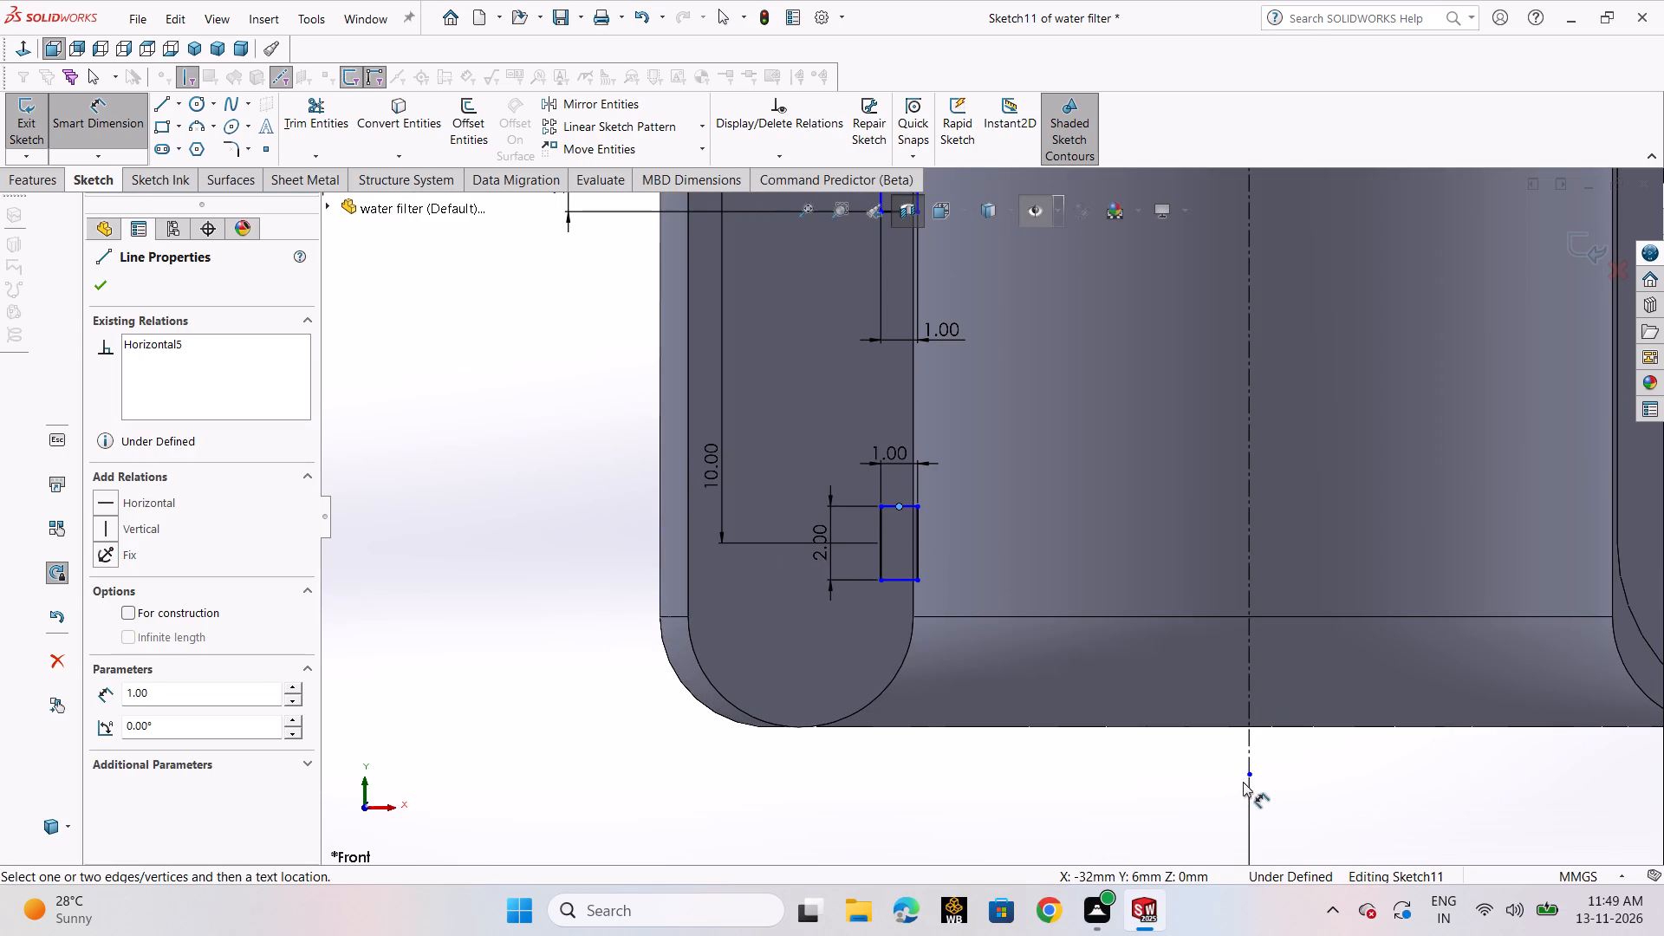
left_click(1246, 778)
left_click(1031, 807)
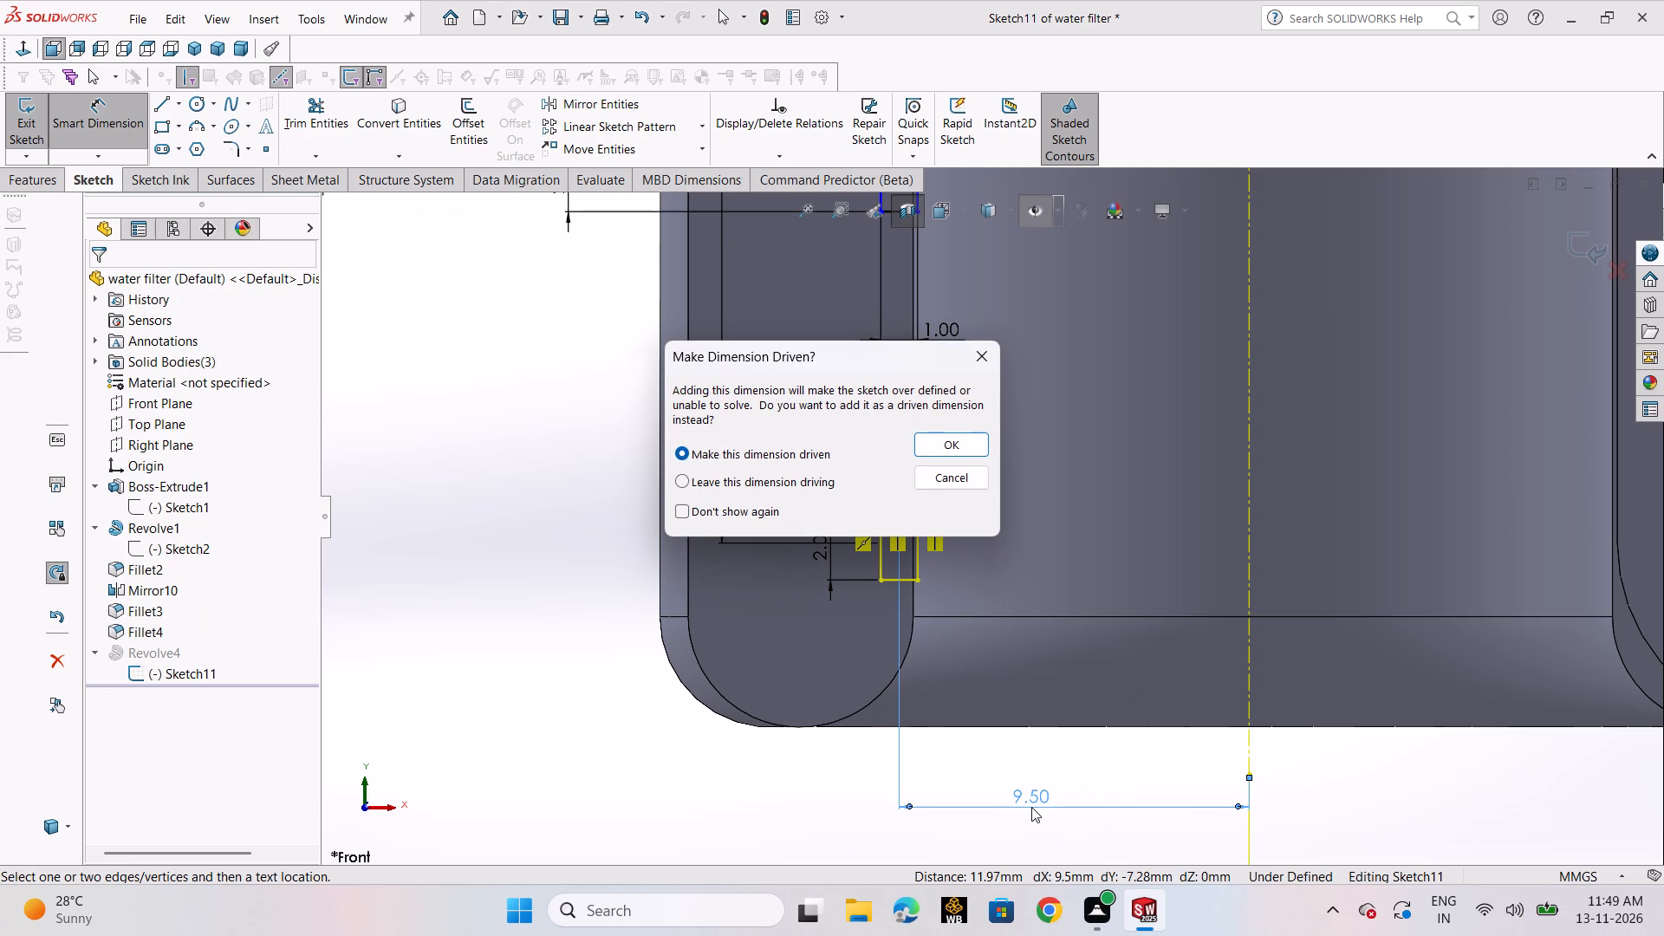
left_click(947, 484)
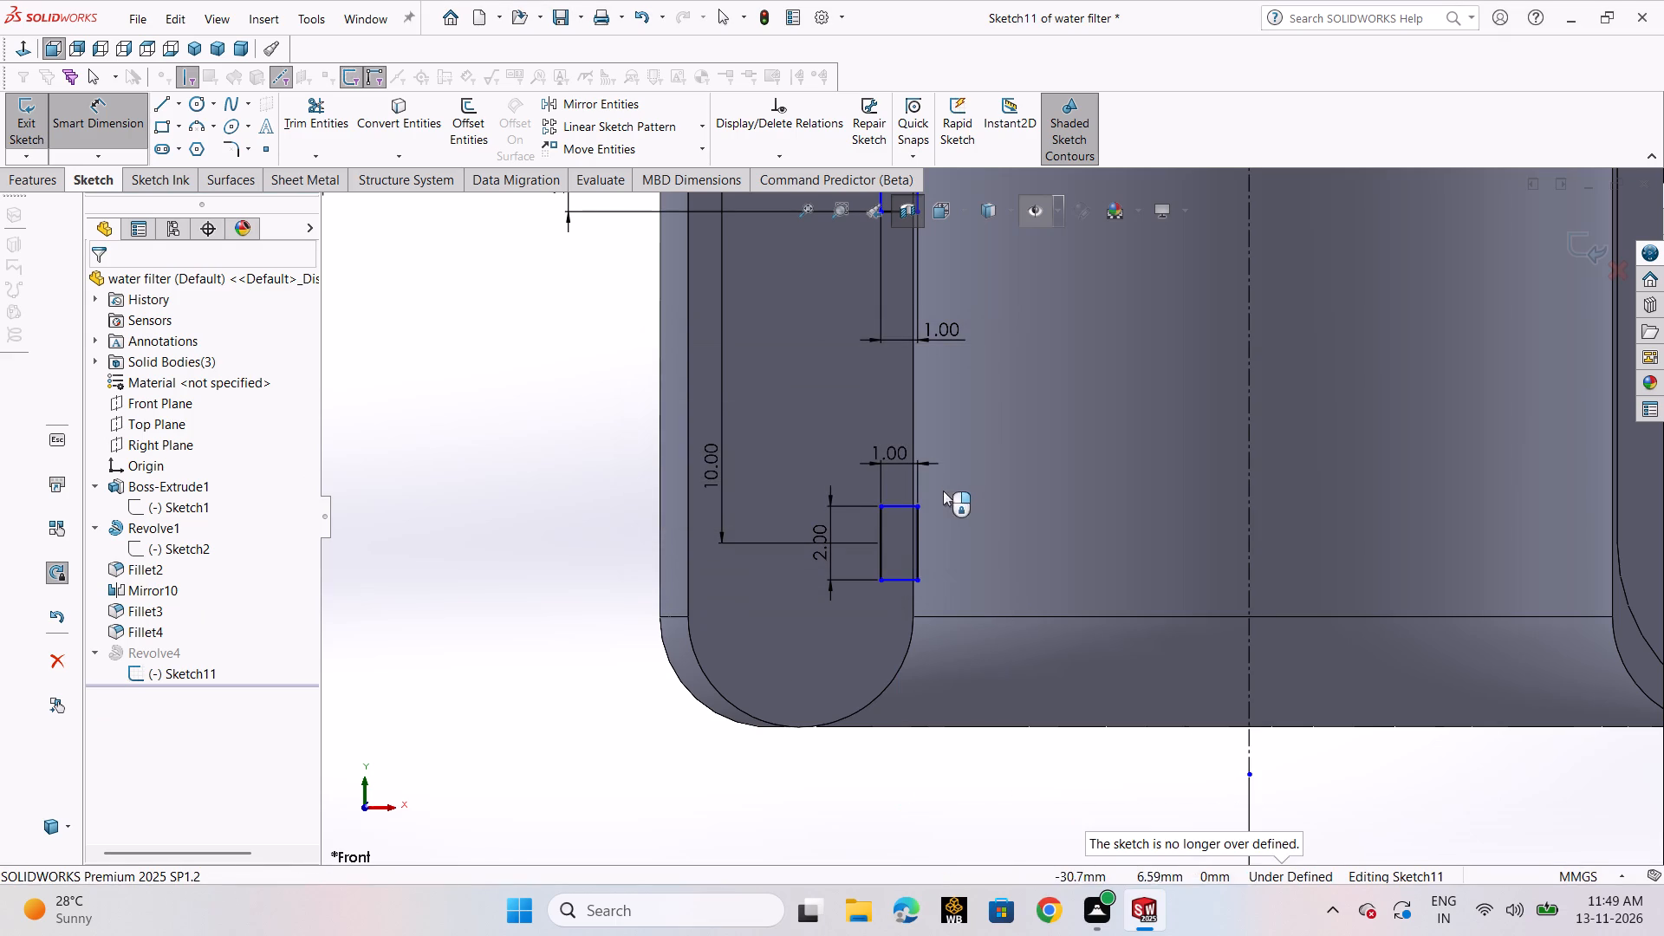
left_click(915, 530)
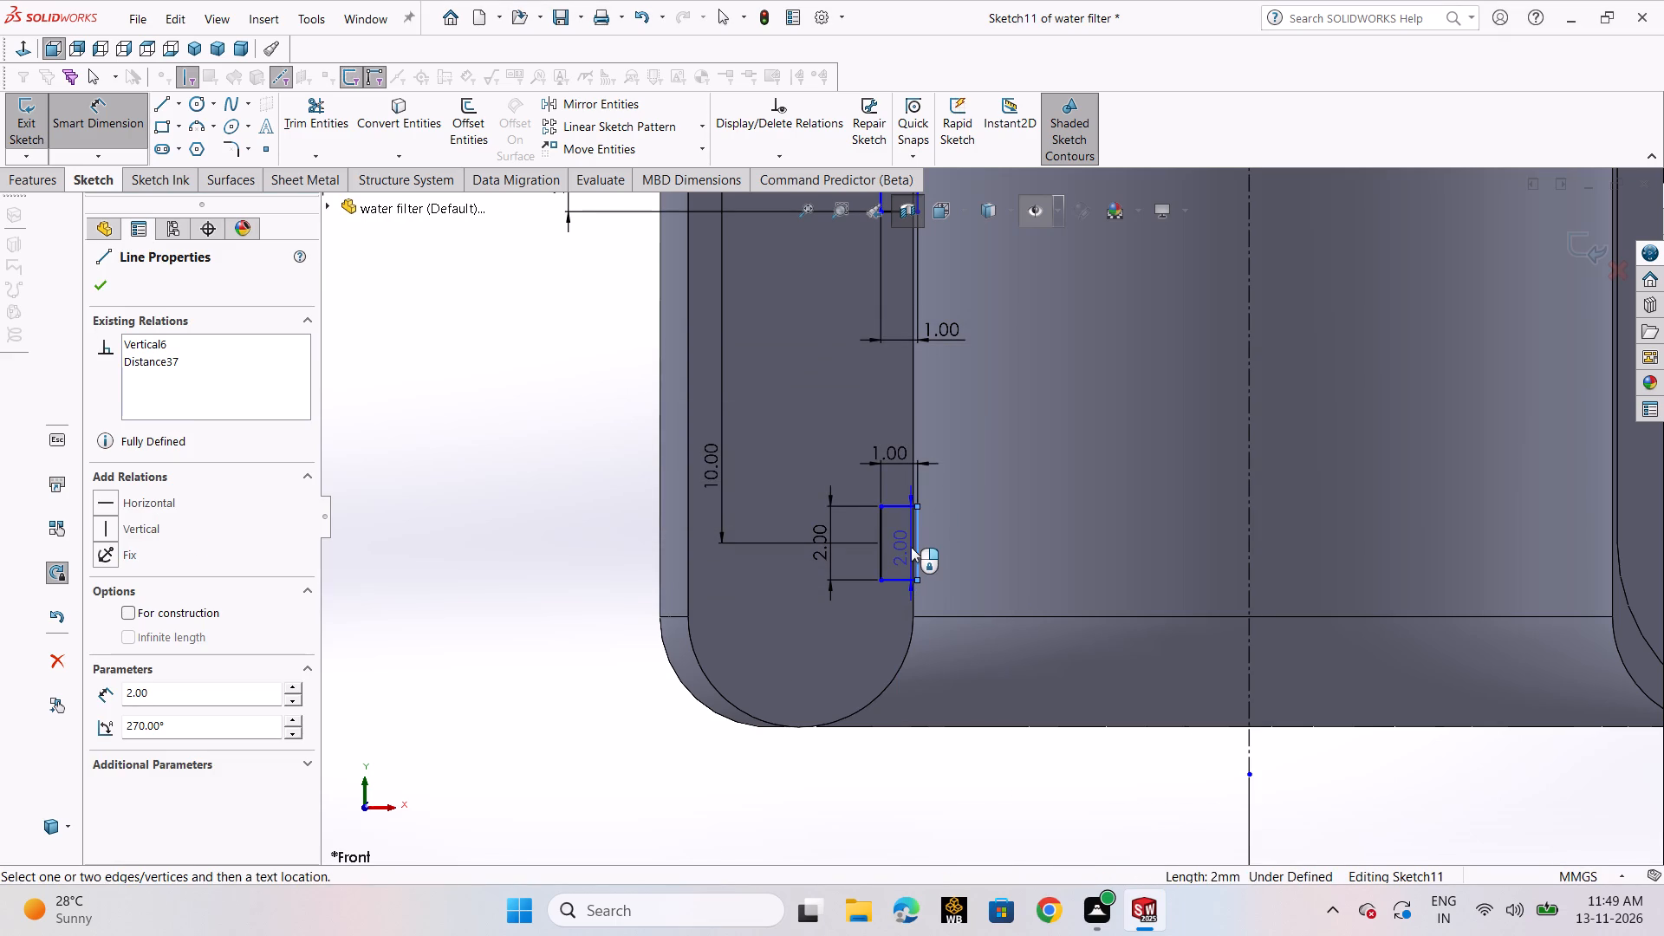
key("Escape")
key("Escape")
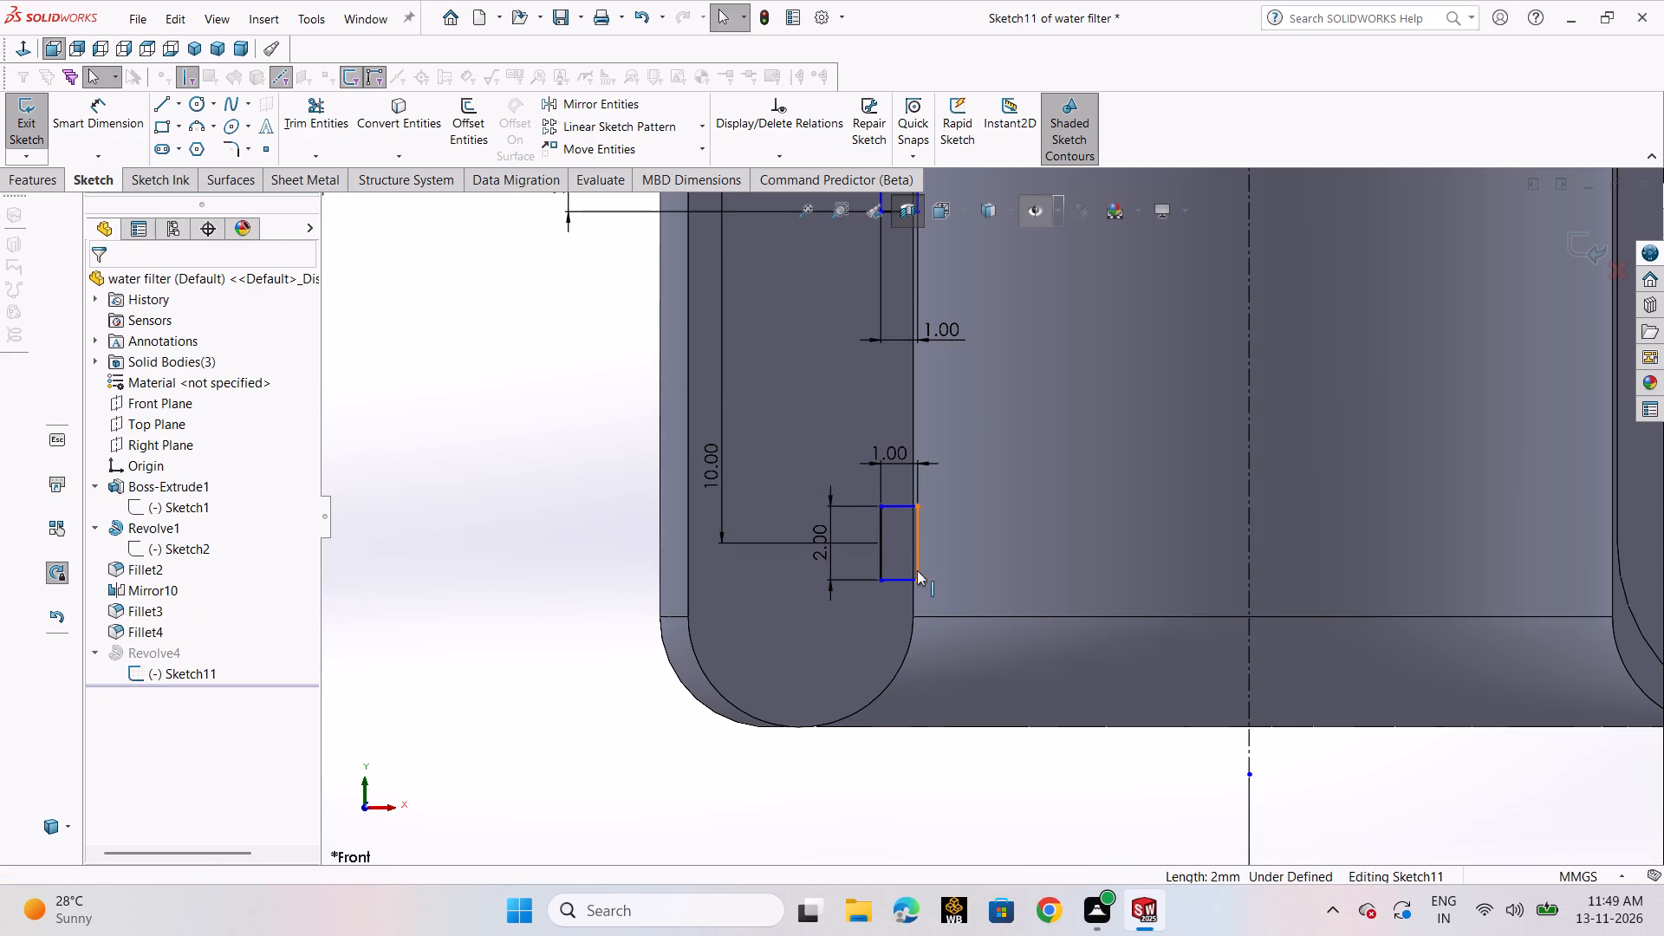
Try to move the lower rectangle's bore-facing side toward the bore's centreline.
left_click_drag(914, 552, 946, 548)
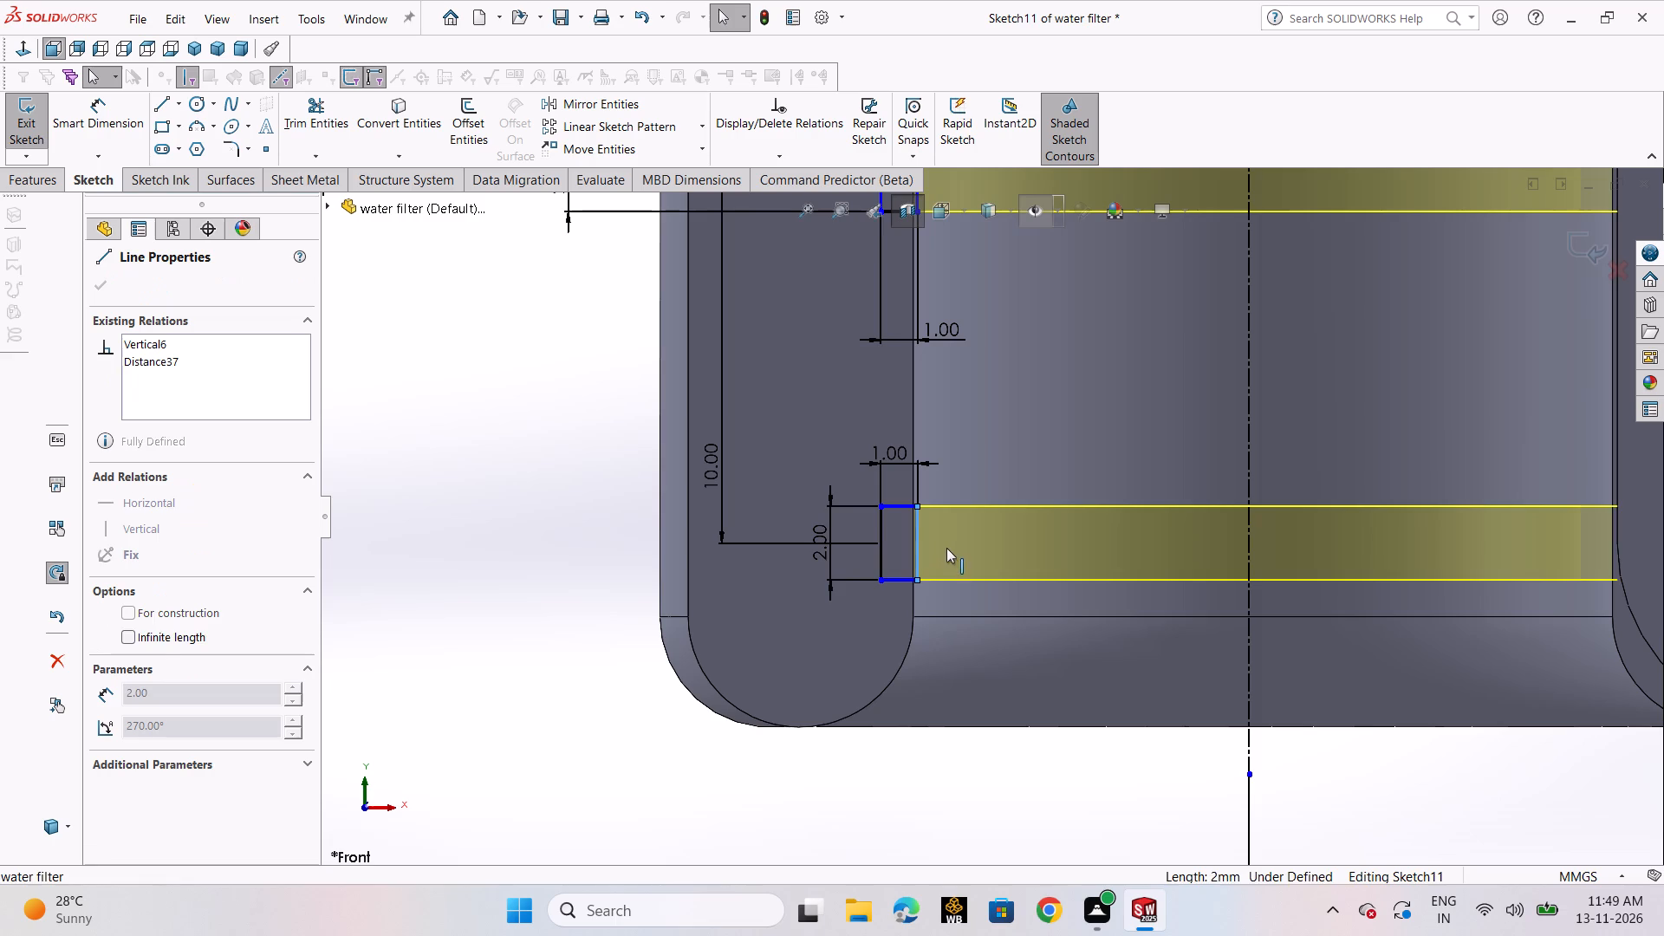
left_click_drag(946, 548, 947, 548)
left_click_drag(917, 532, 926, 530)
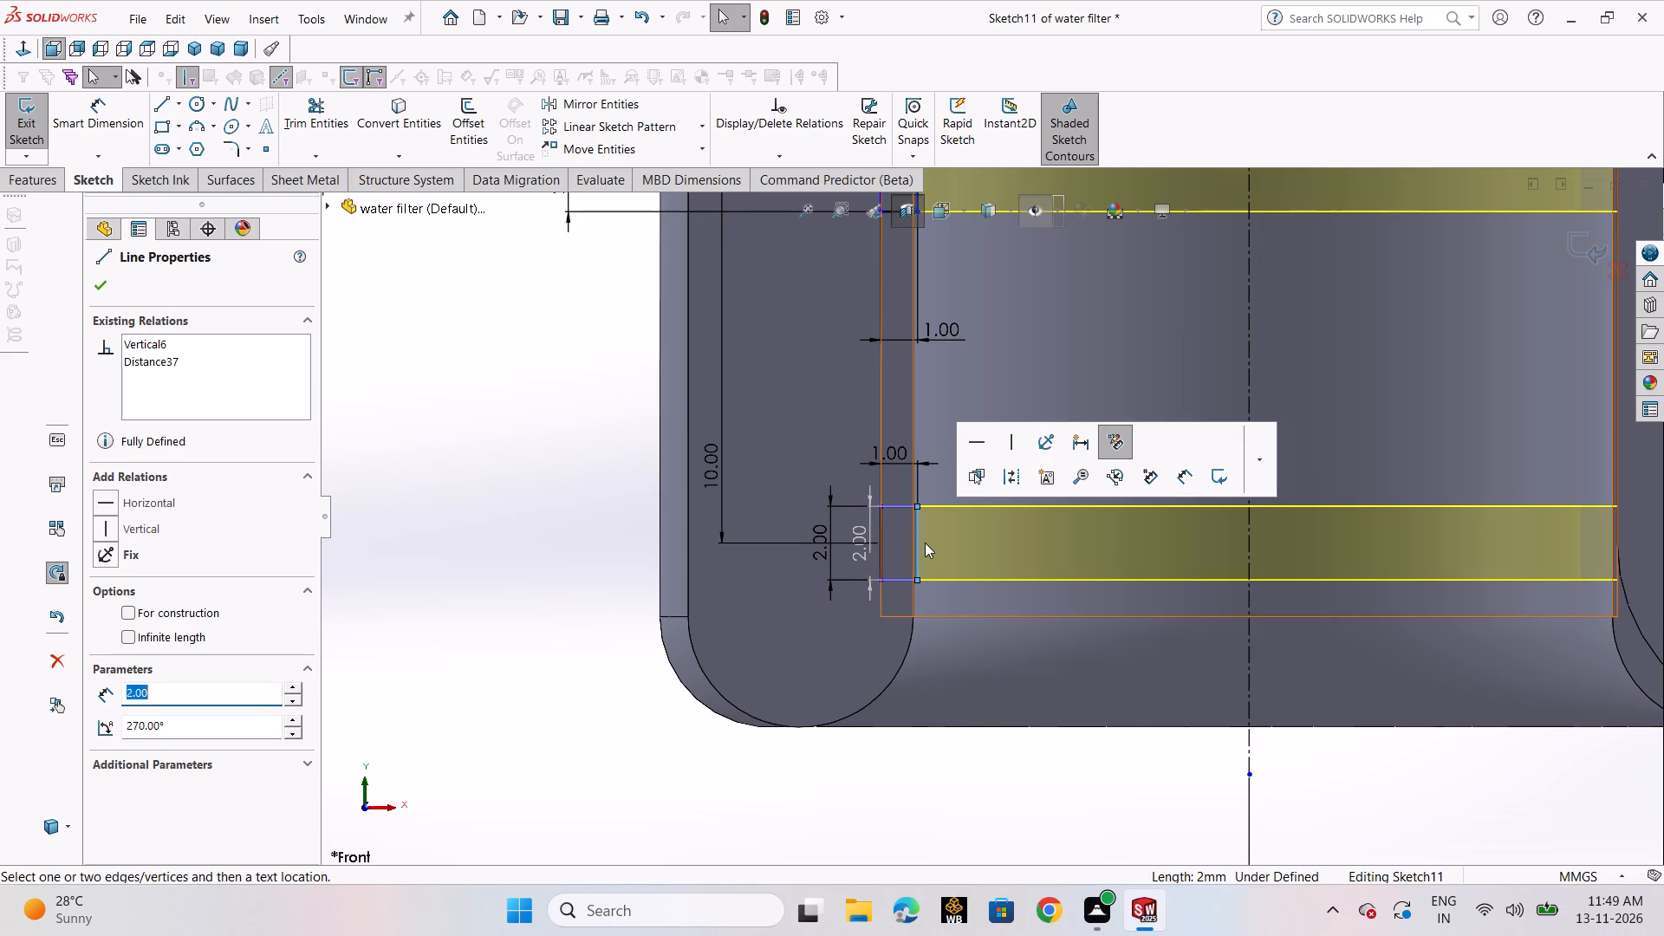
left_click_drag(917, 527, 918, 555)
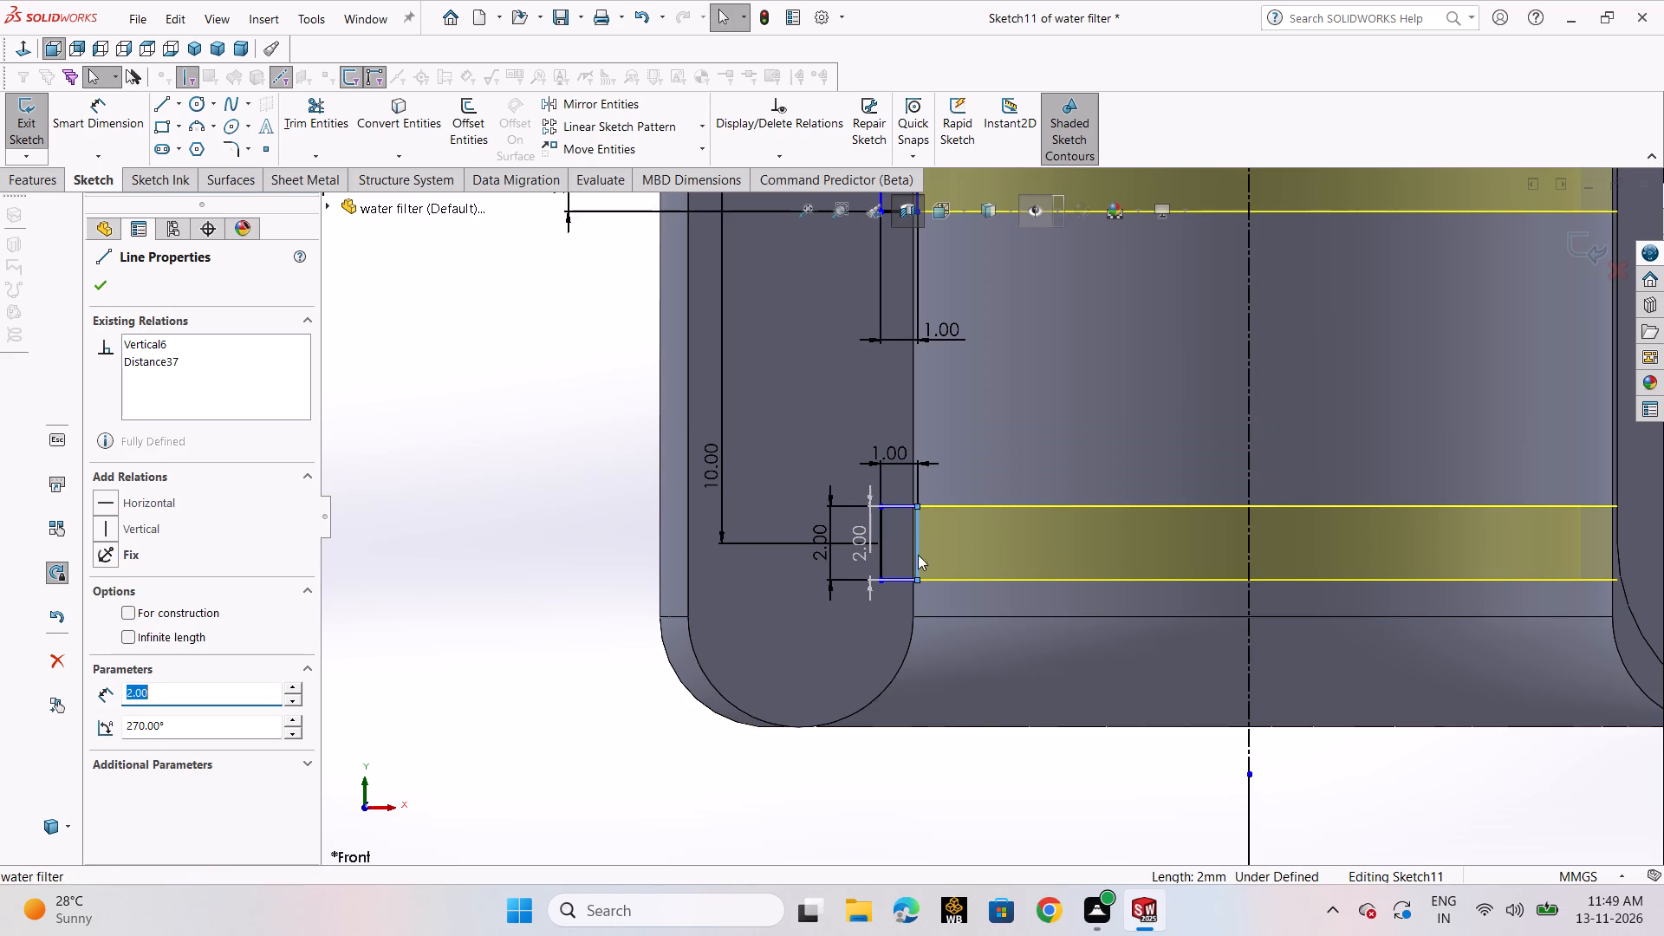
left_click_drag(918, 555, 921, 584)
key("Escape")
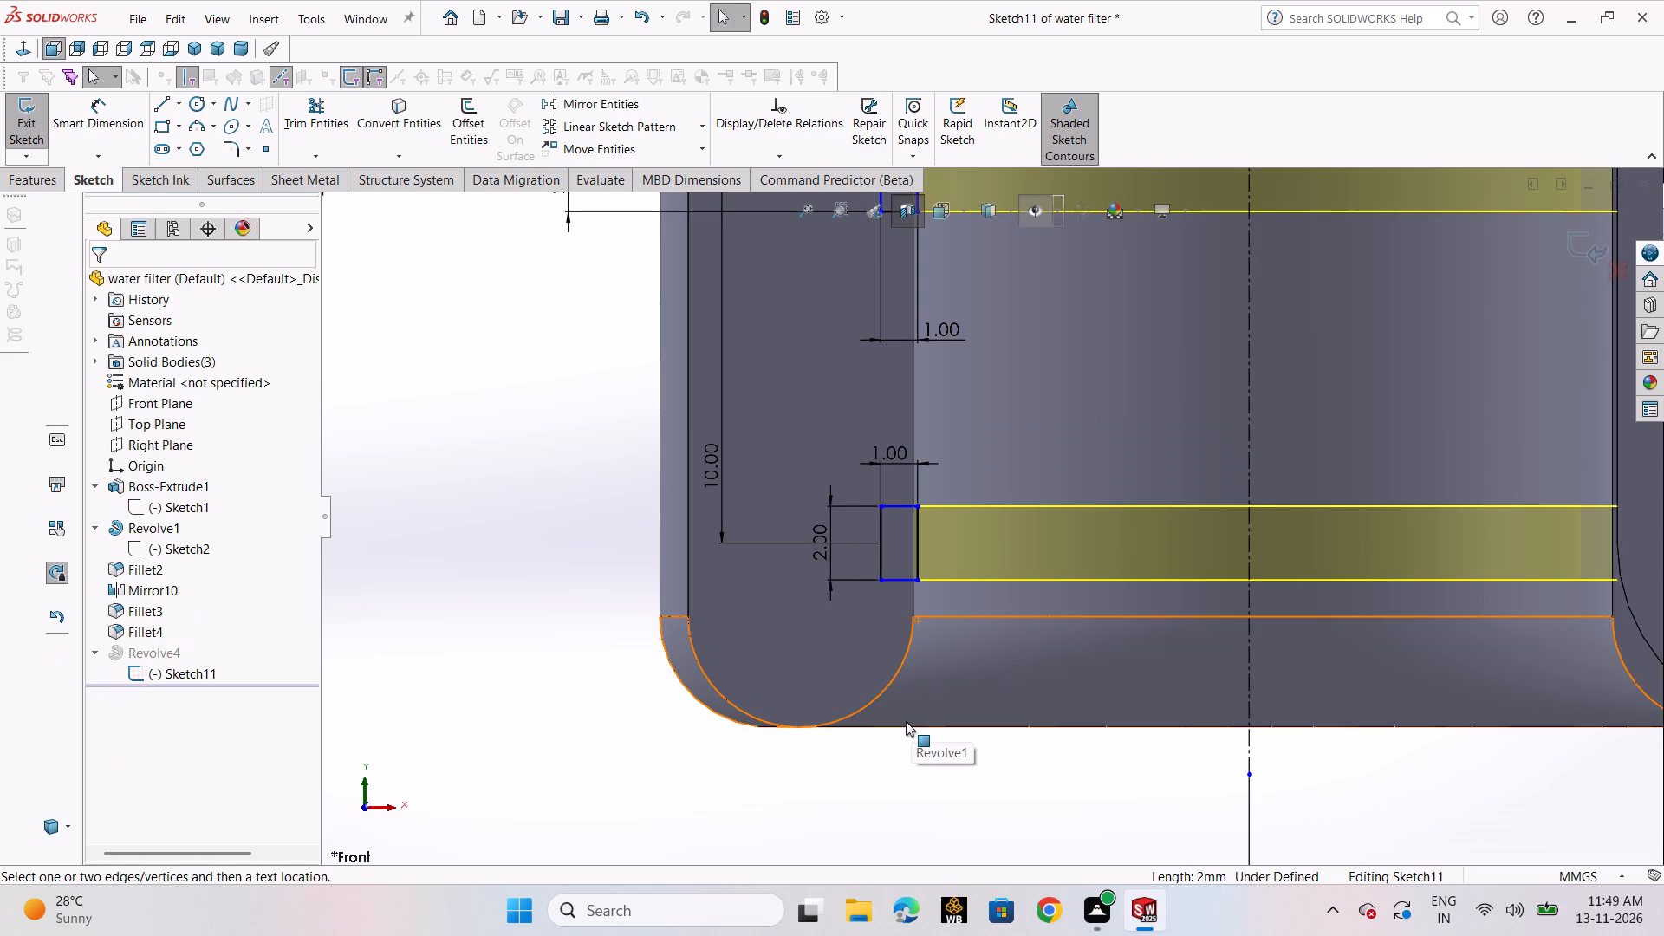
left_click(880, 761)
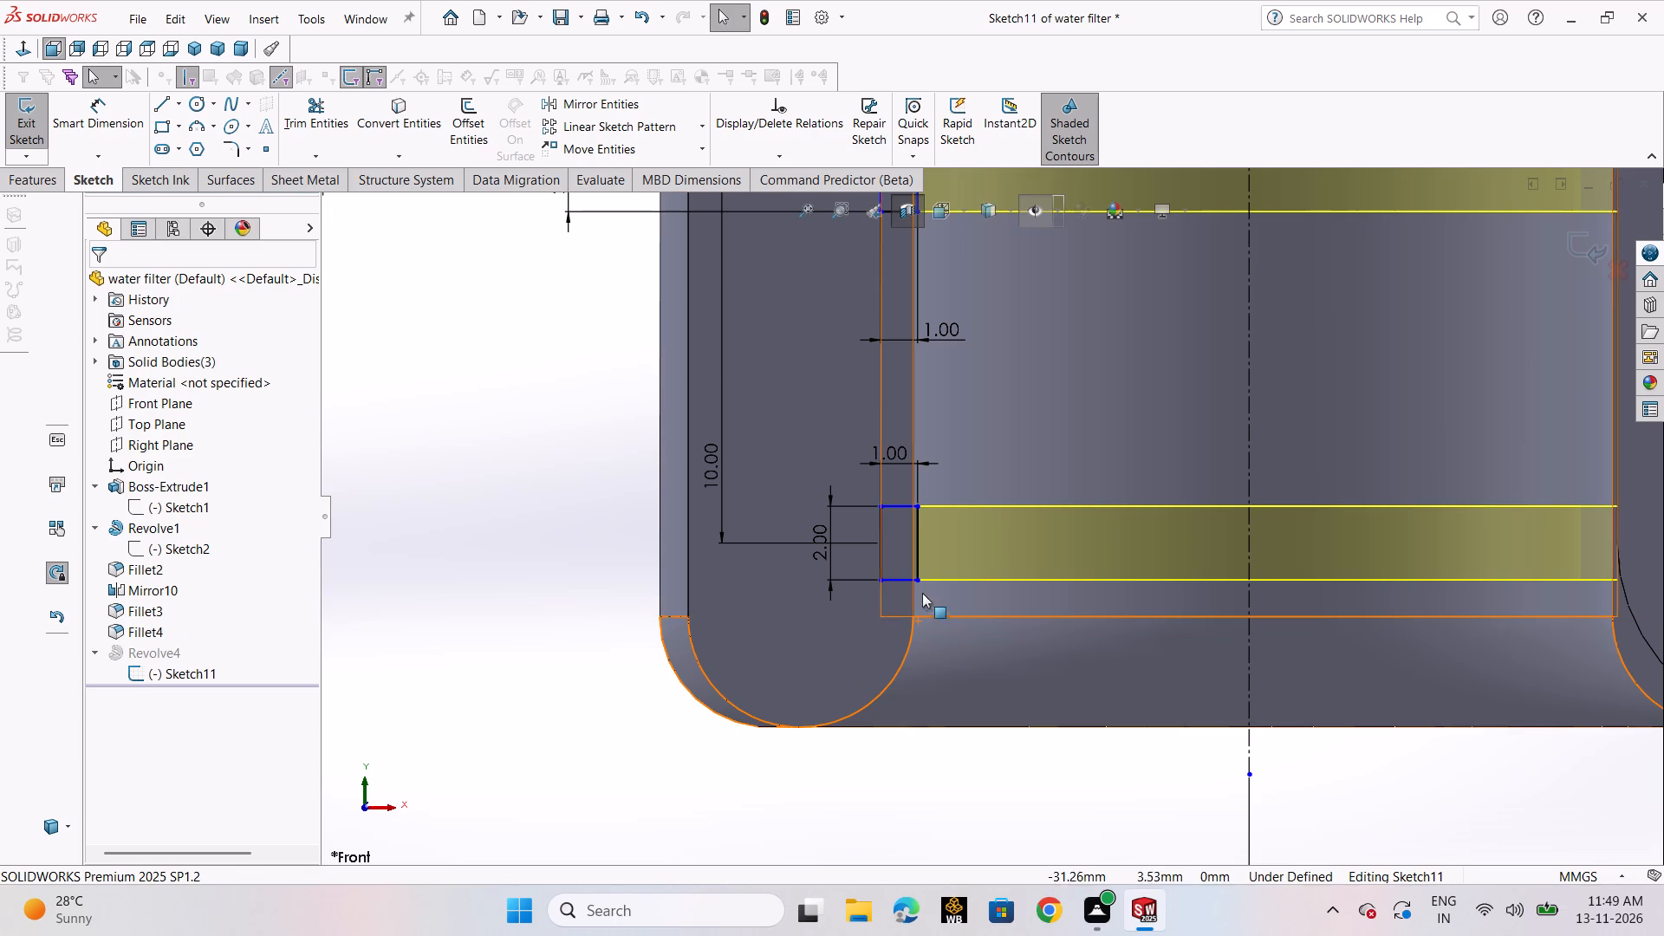
Delete the lower rectangle's bore-facing side together with its associated dimension.
left_click(916, 576)
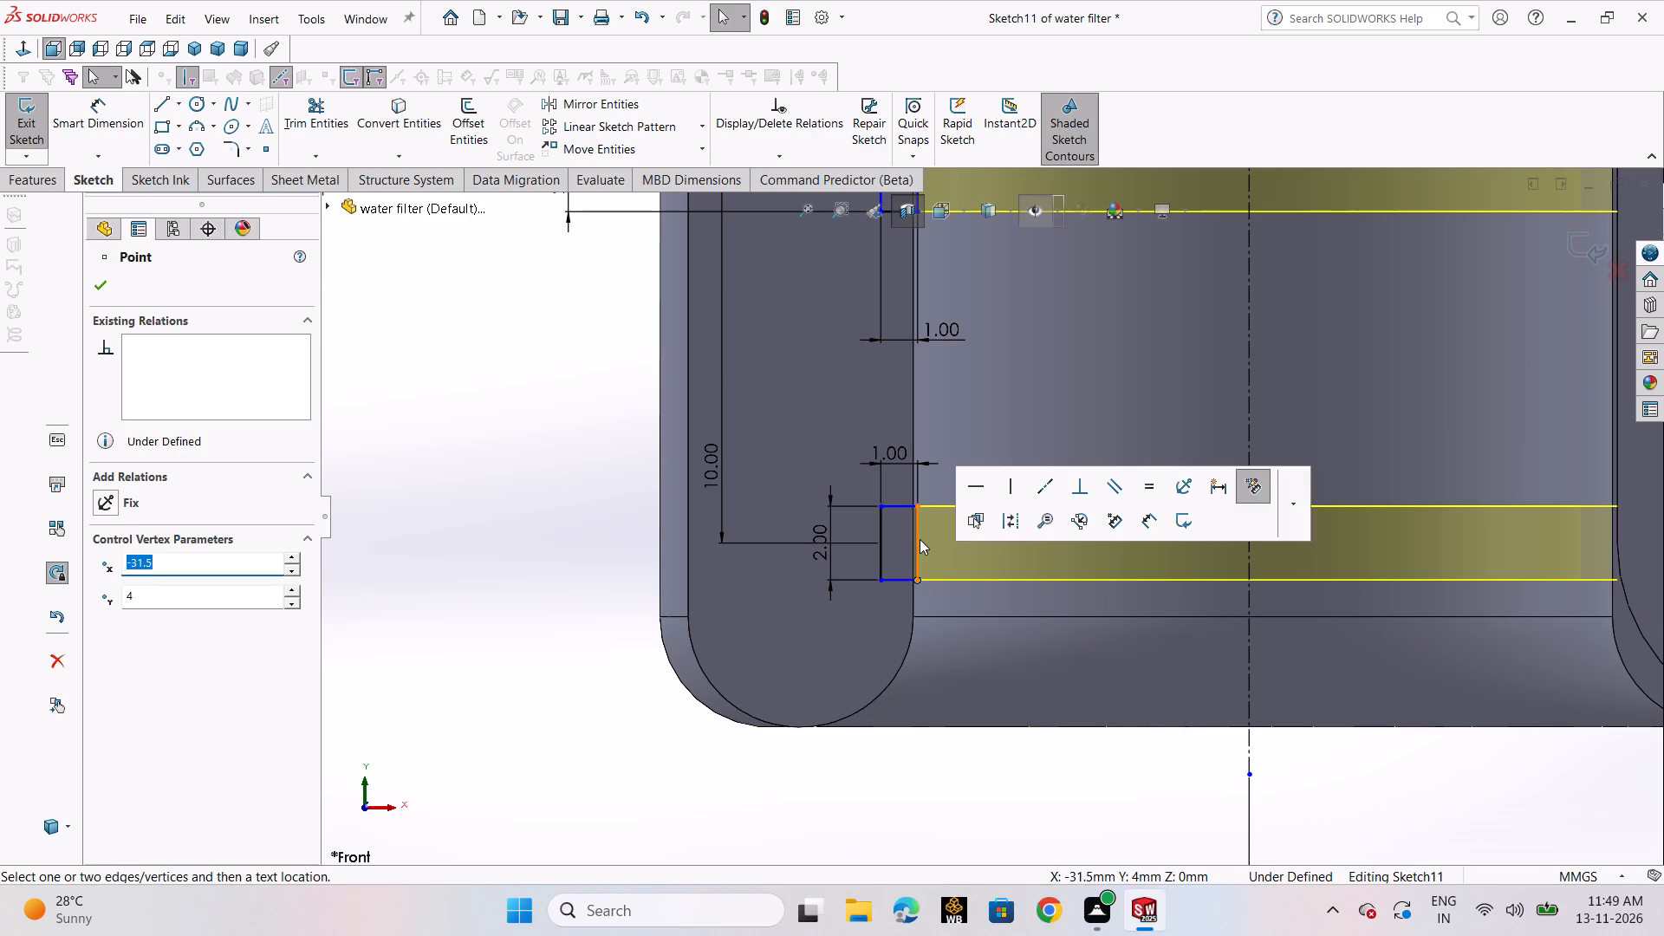
left_click(920, 539)
key("Delete")
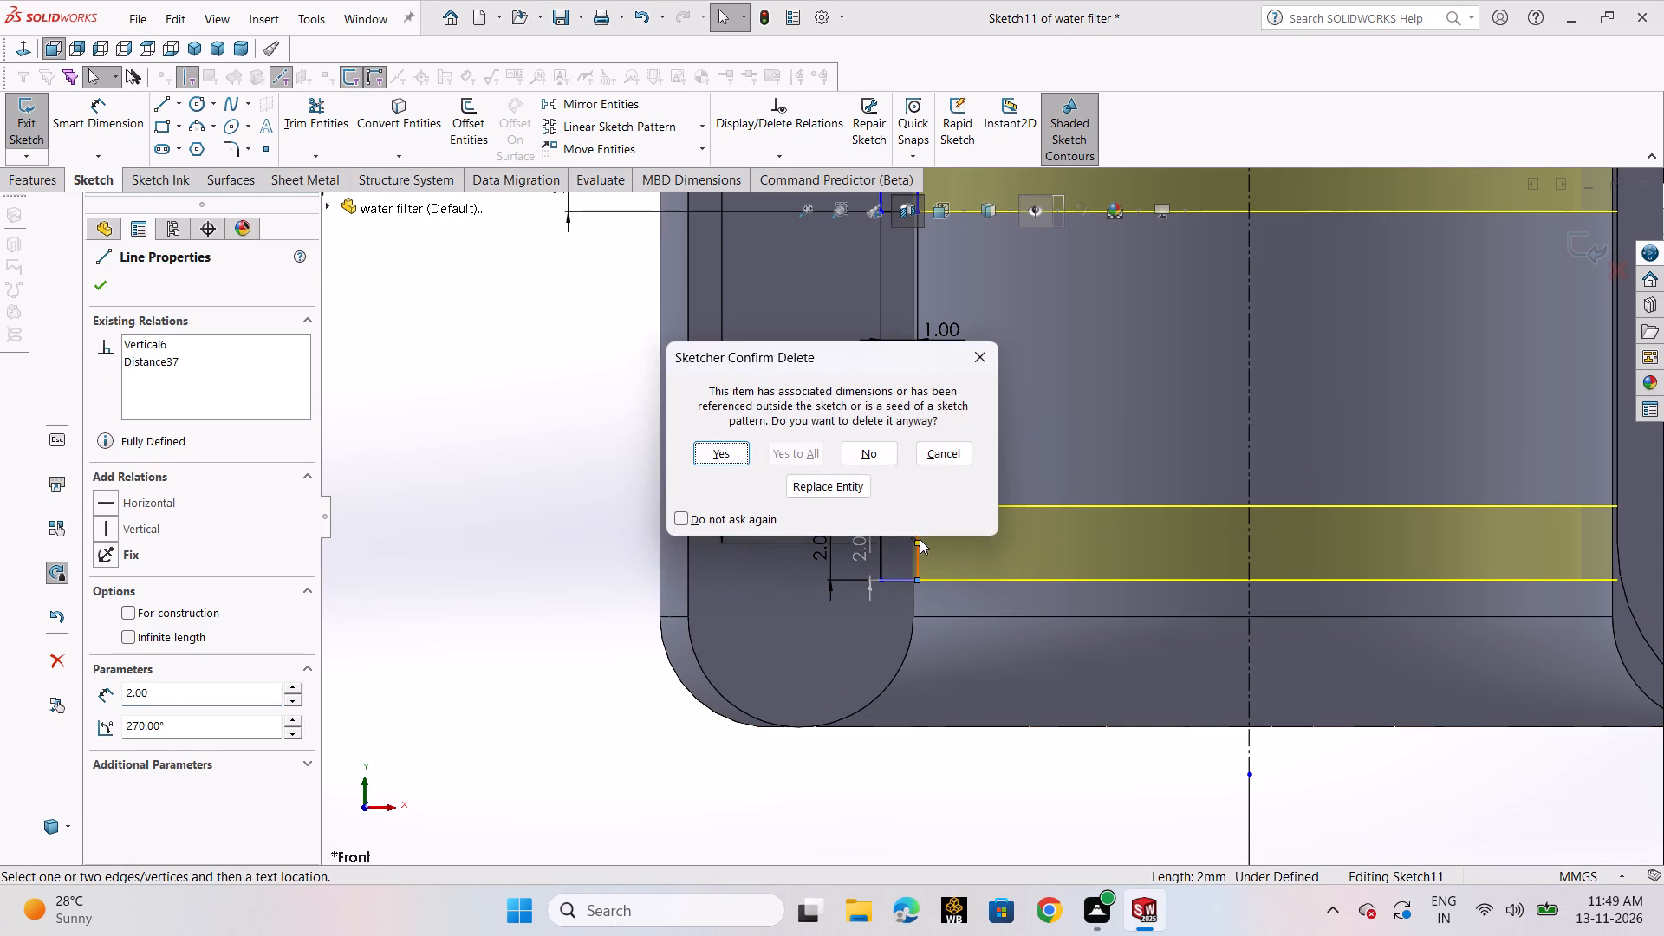
left_click(718, 448)
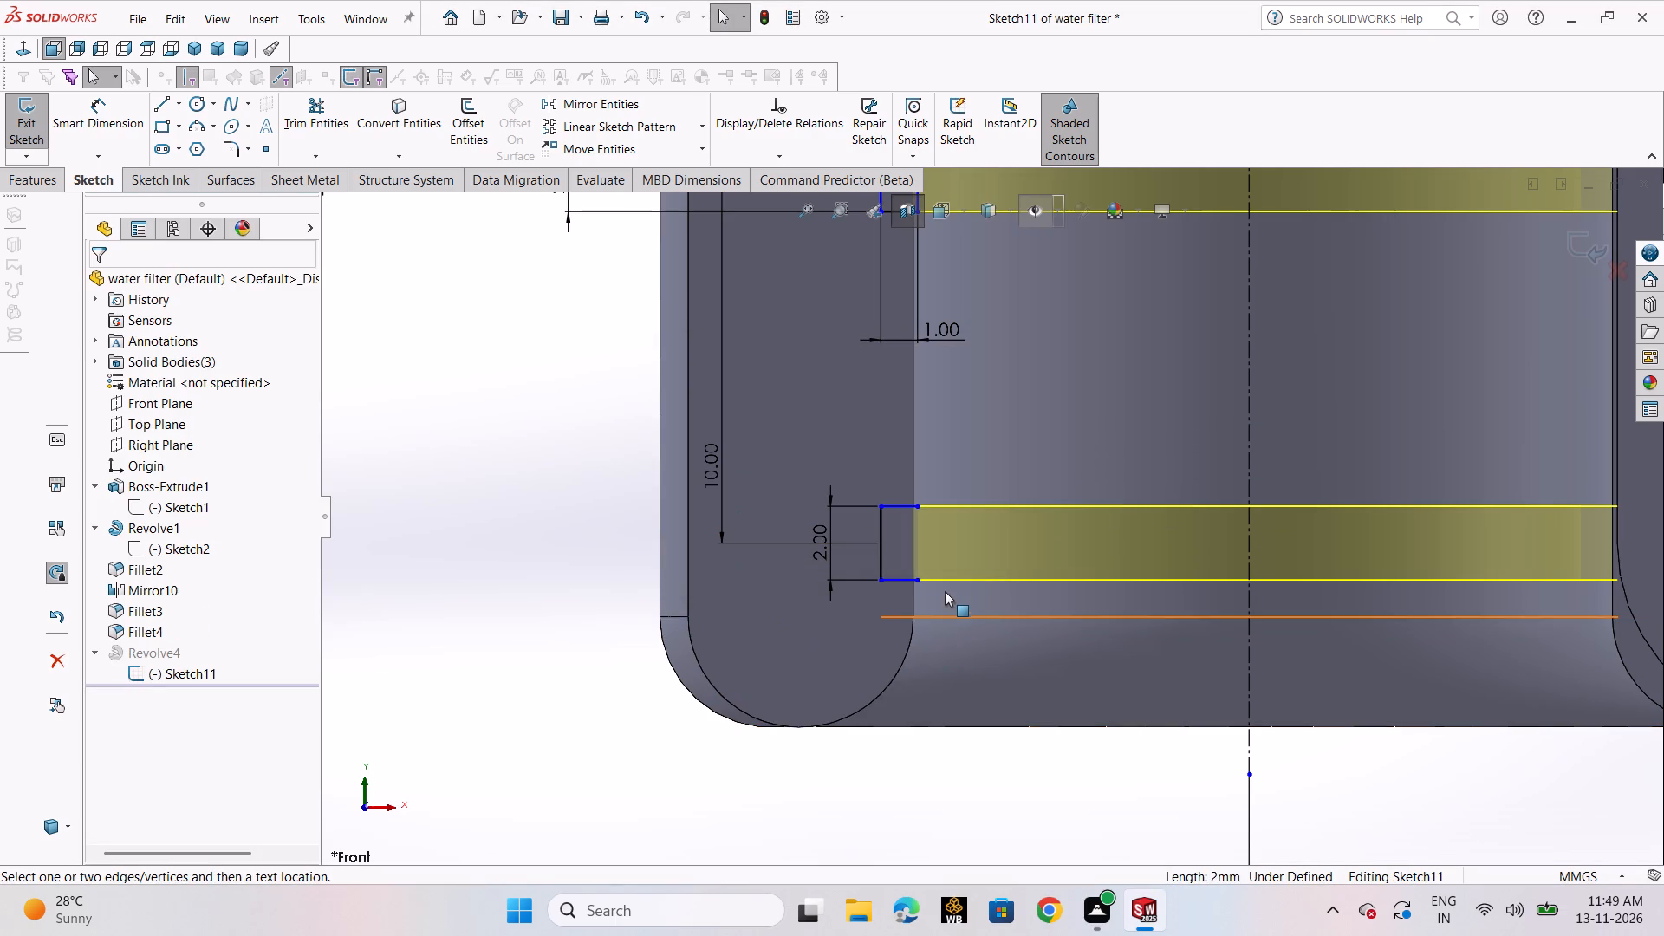
Stretch the open ends of the lower rectangle's two horizontal edges into the bore, to X about -30.93 mm.
left_click_drag(915, 580, 939, 578)
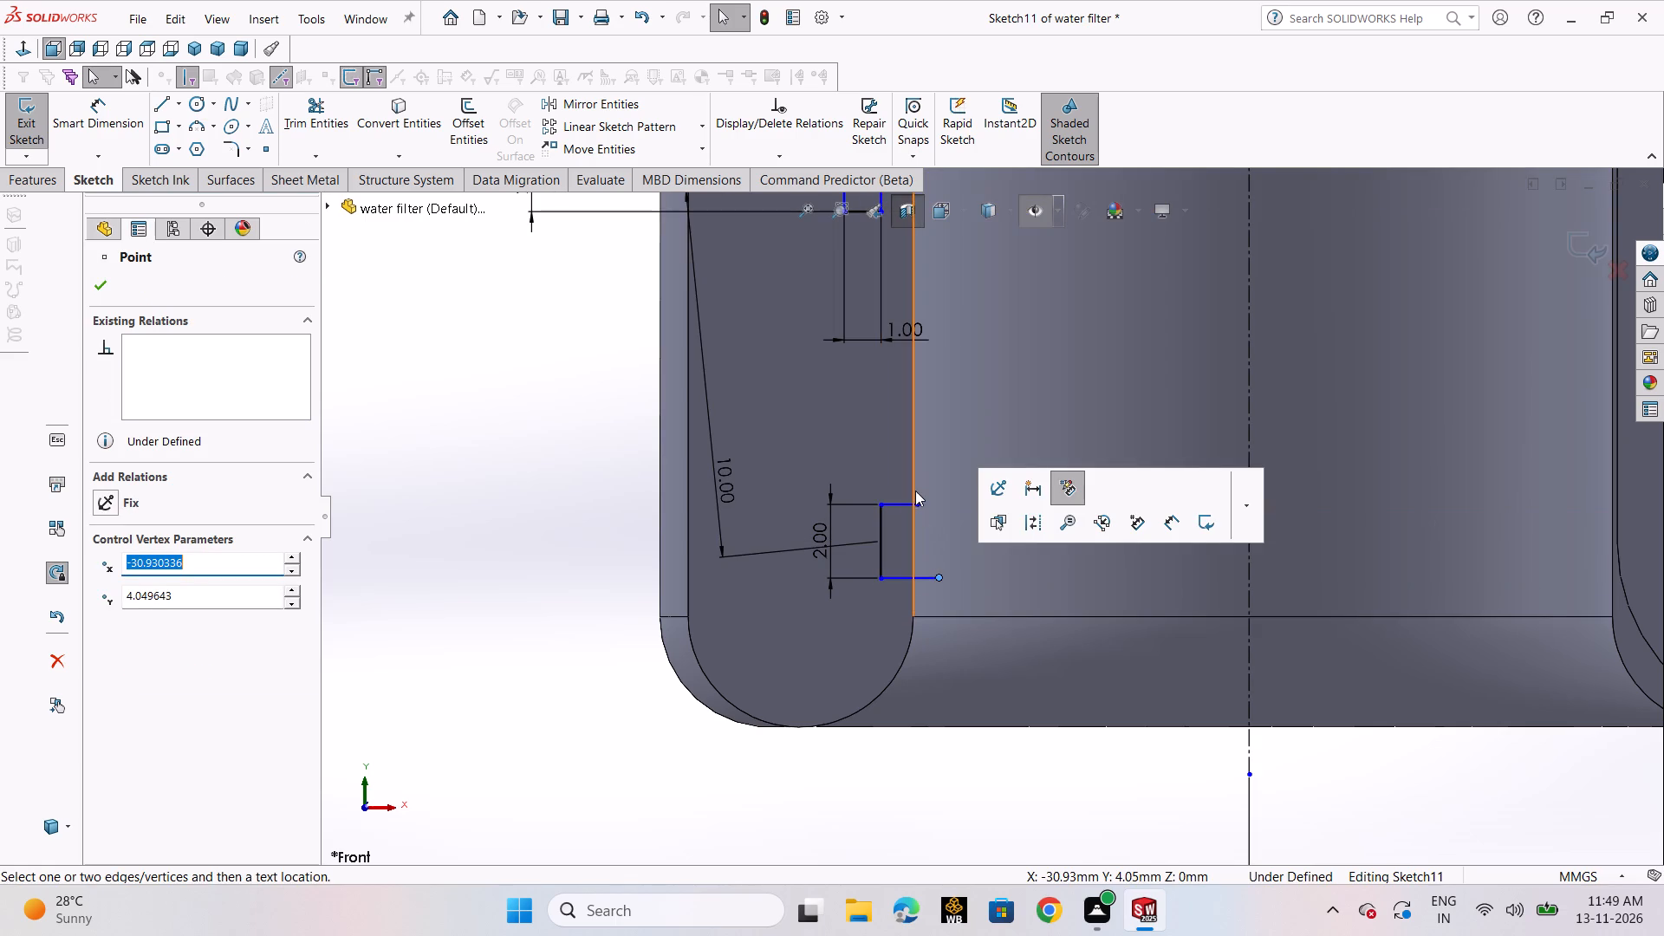
left_click_drag(920, 504, 939, 505)
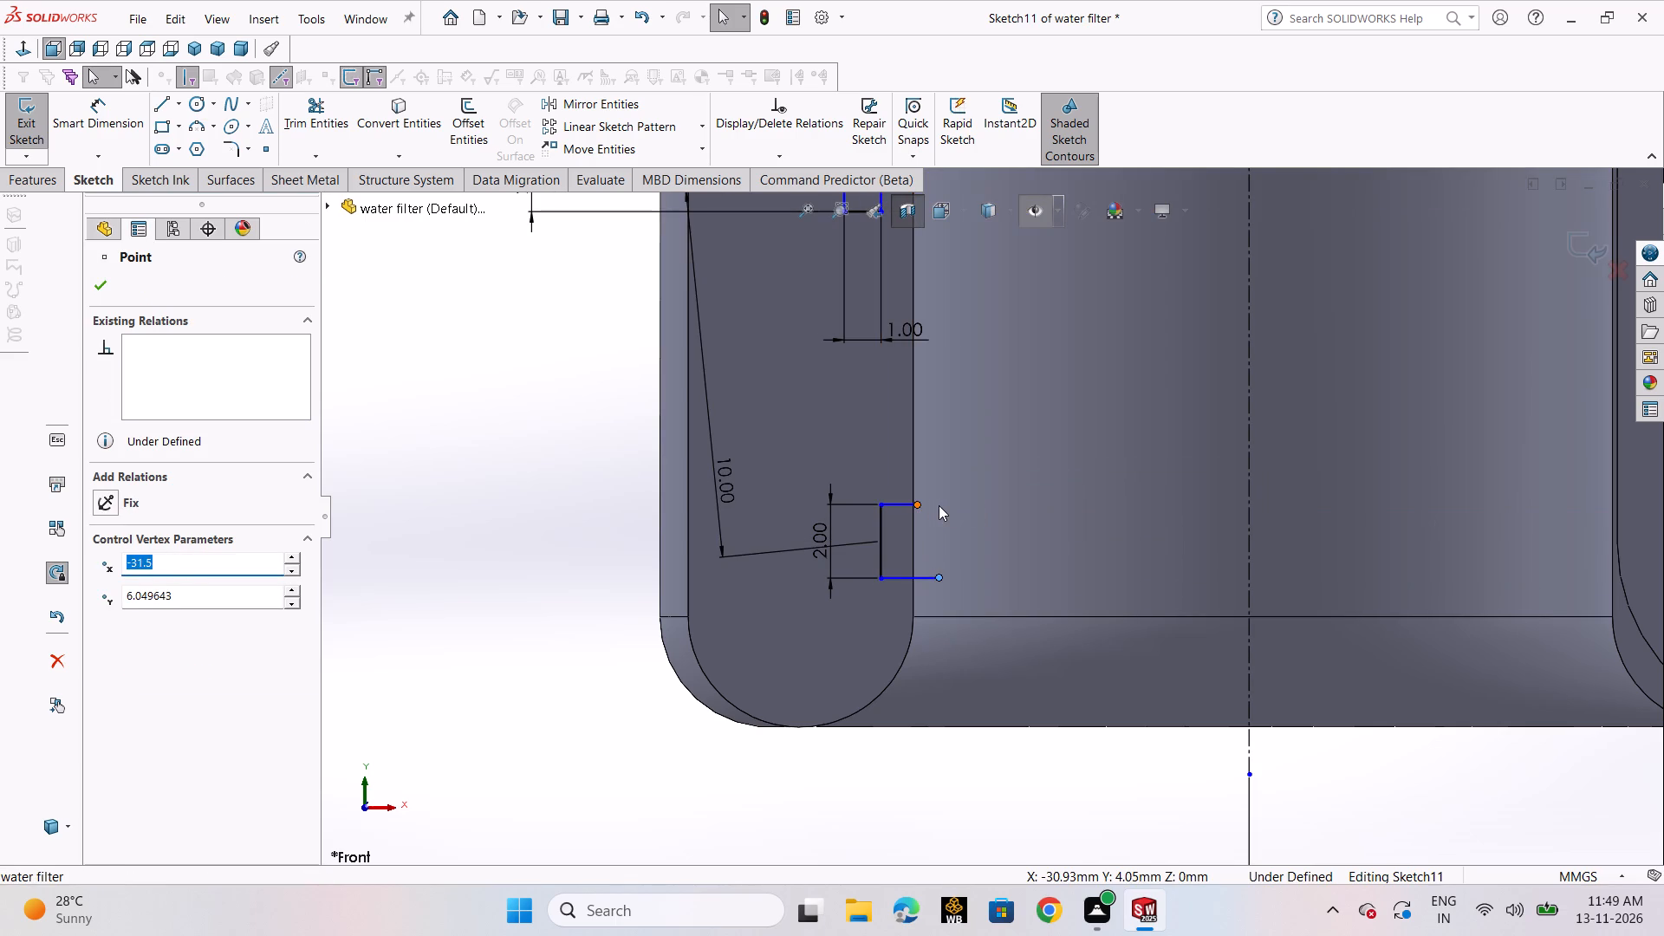
left_click_drag(939, 505, 939, 505)
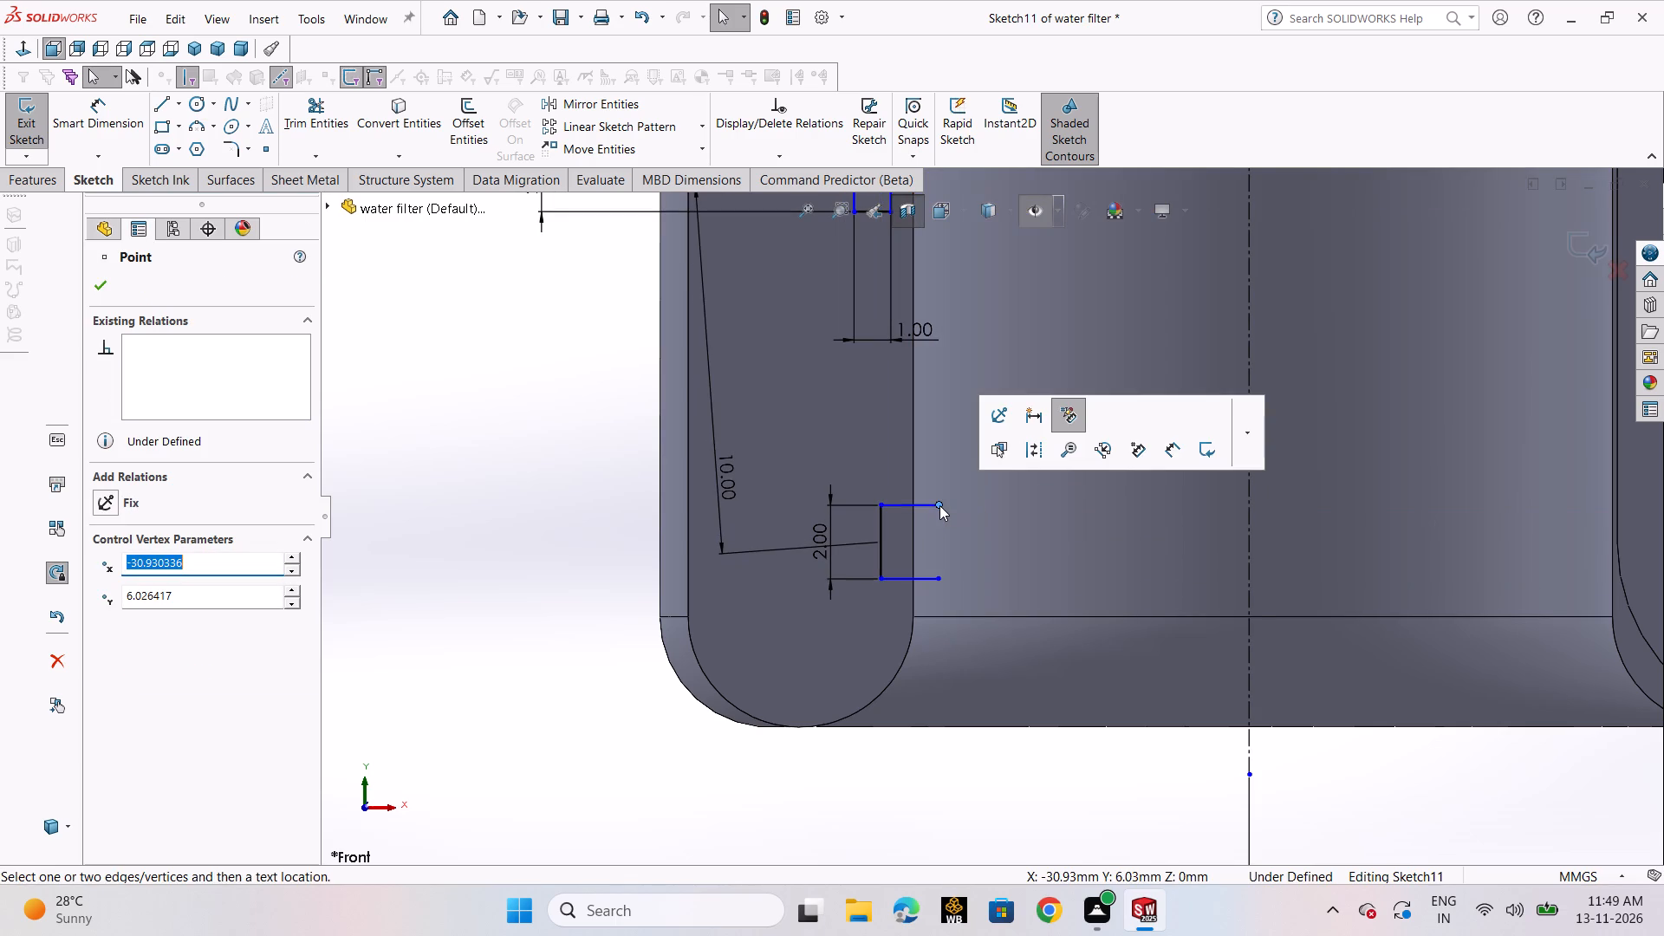
left_click(94, 289)
Draw a vertical line joining the open ends of the lower rectangle's horizontal edges to close the profile.
scroll(1161, 831, "up", 2)
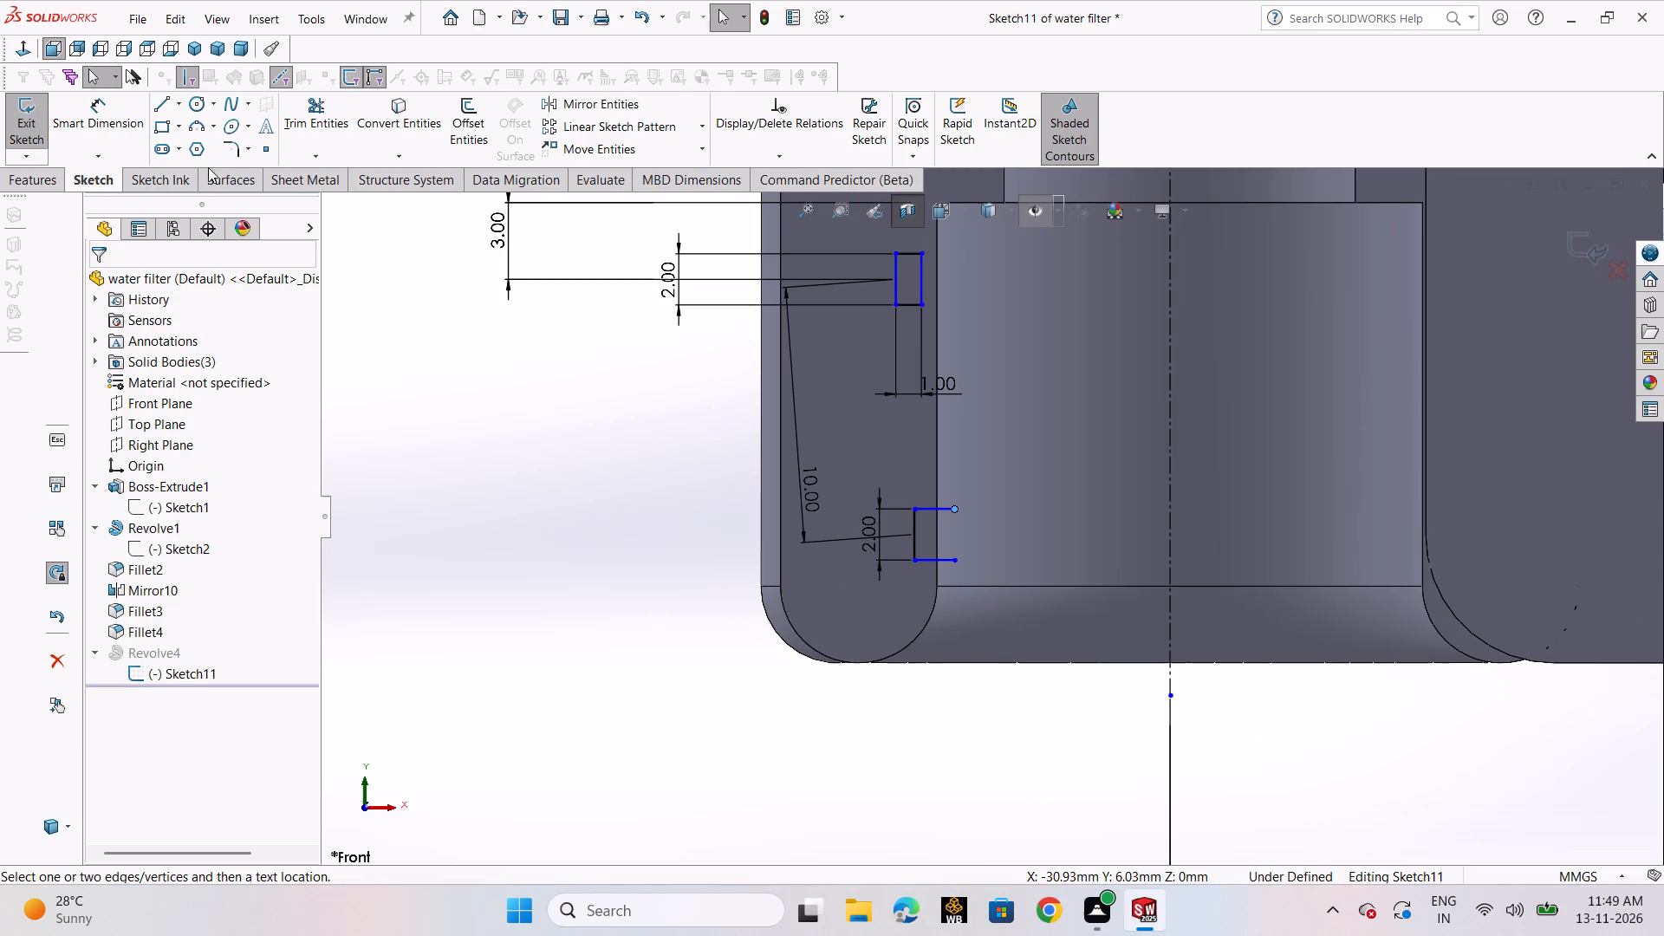
left_click(174, 99)
left_click(186, 120)
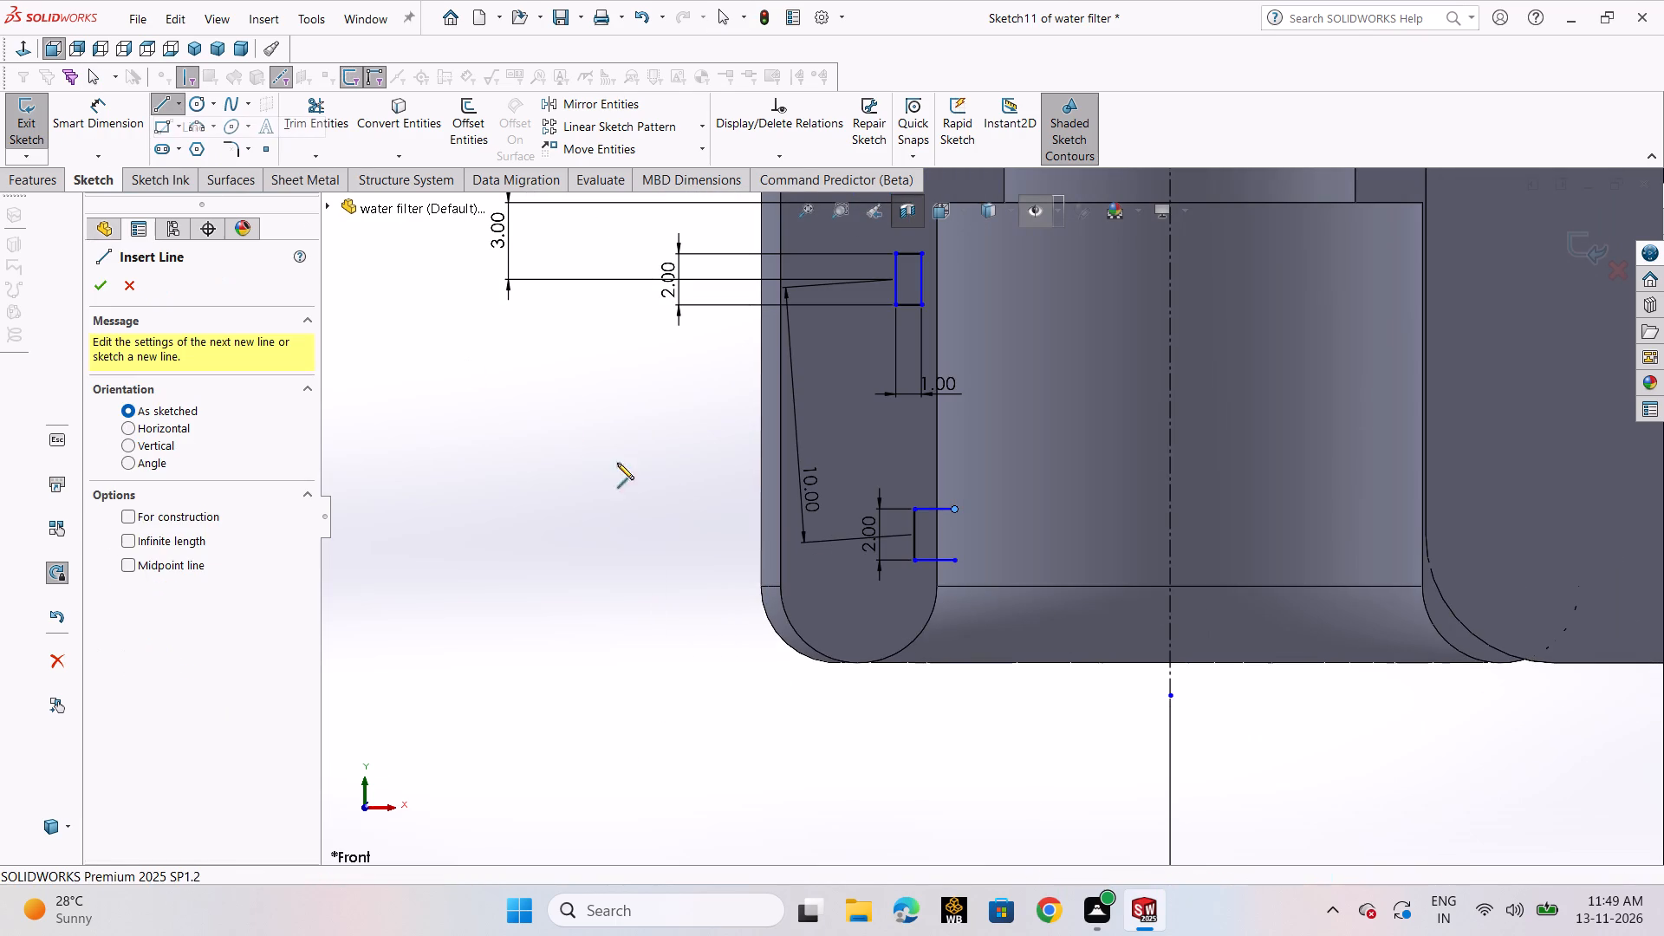
left_click(953, 509)
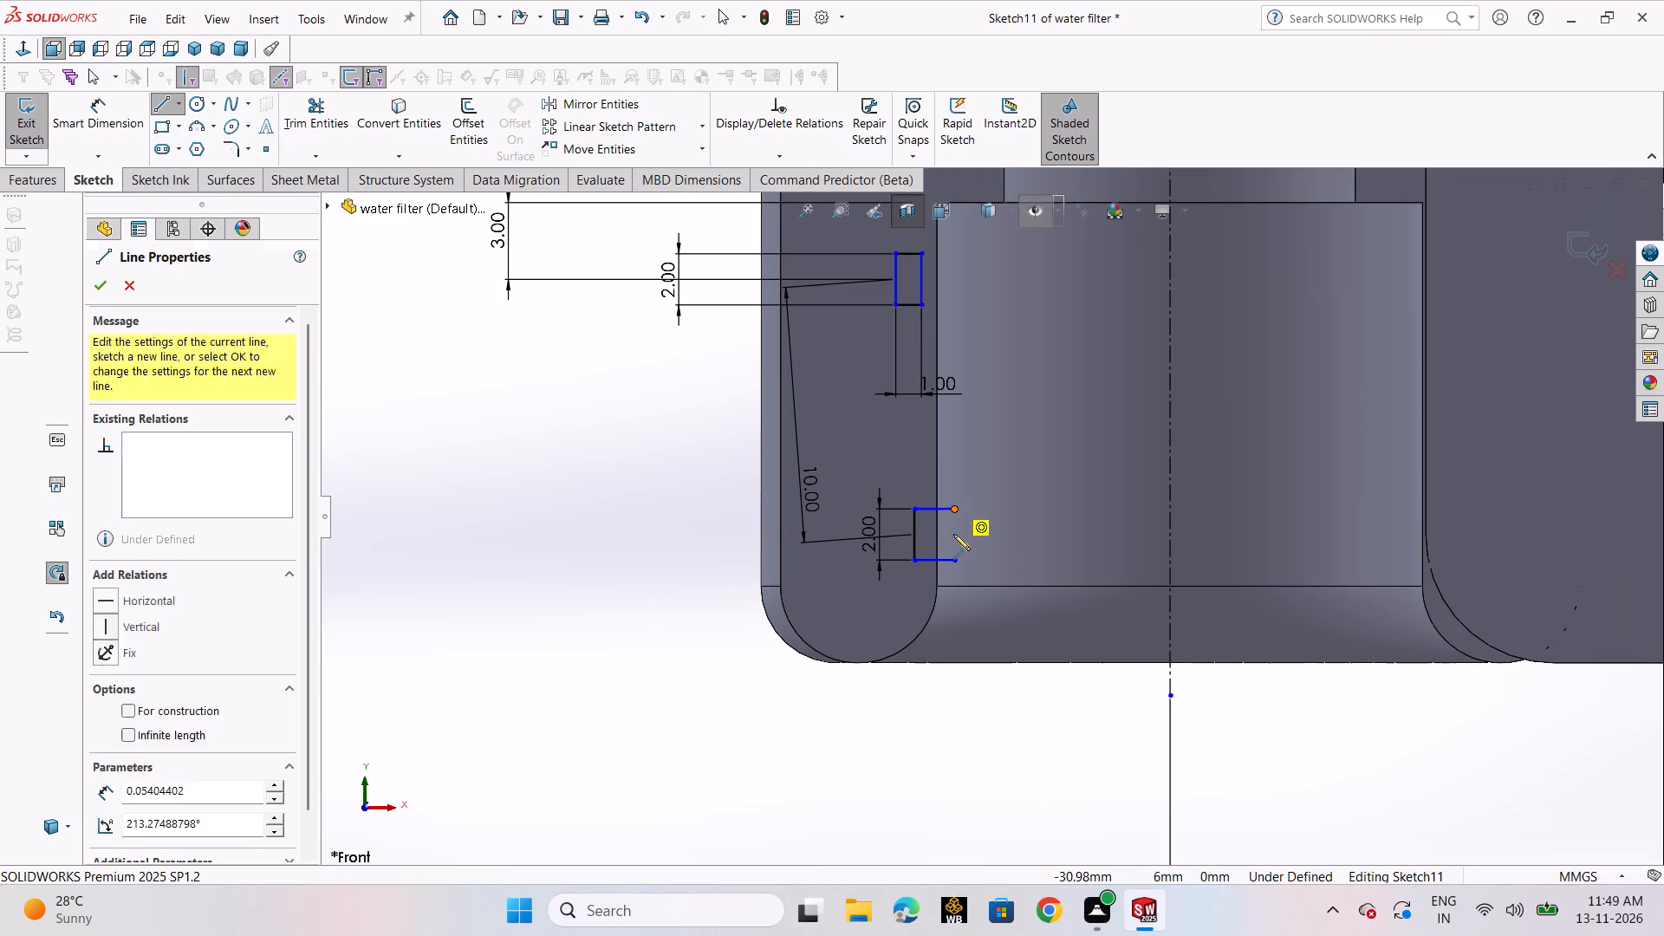
left_click(953, 561)
right_click(955, 561)
left_click(998, 575)
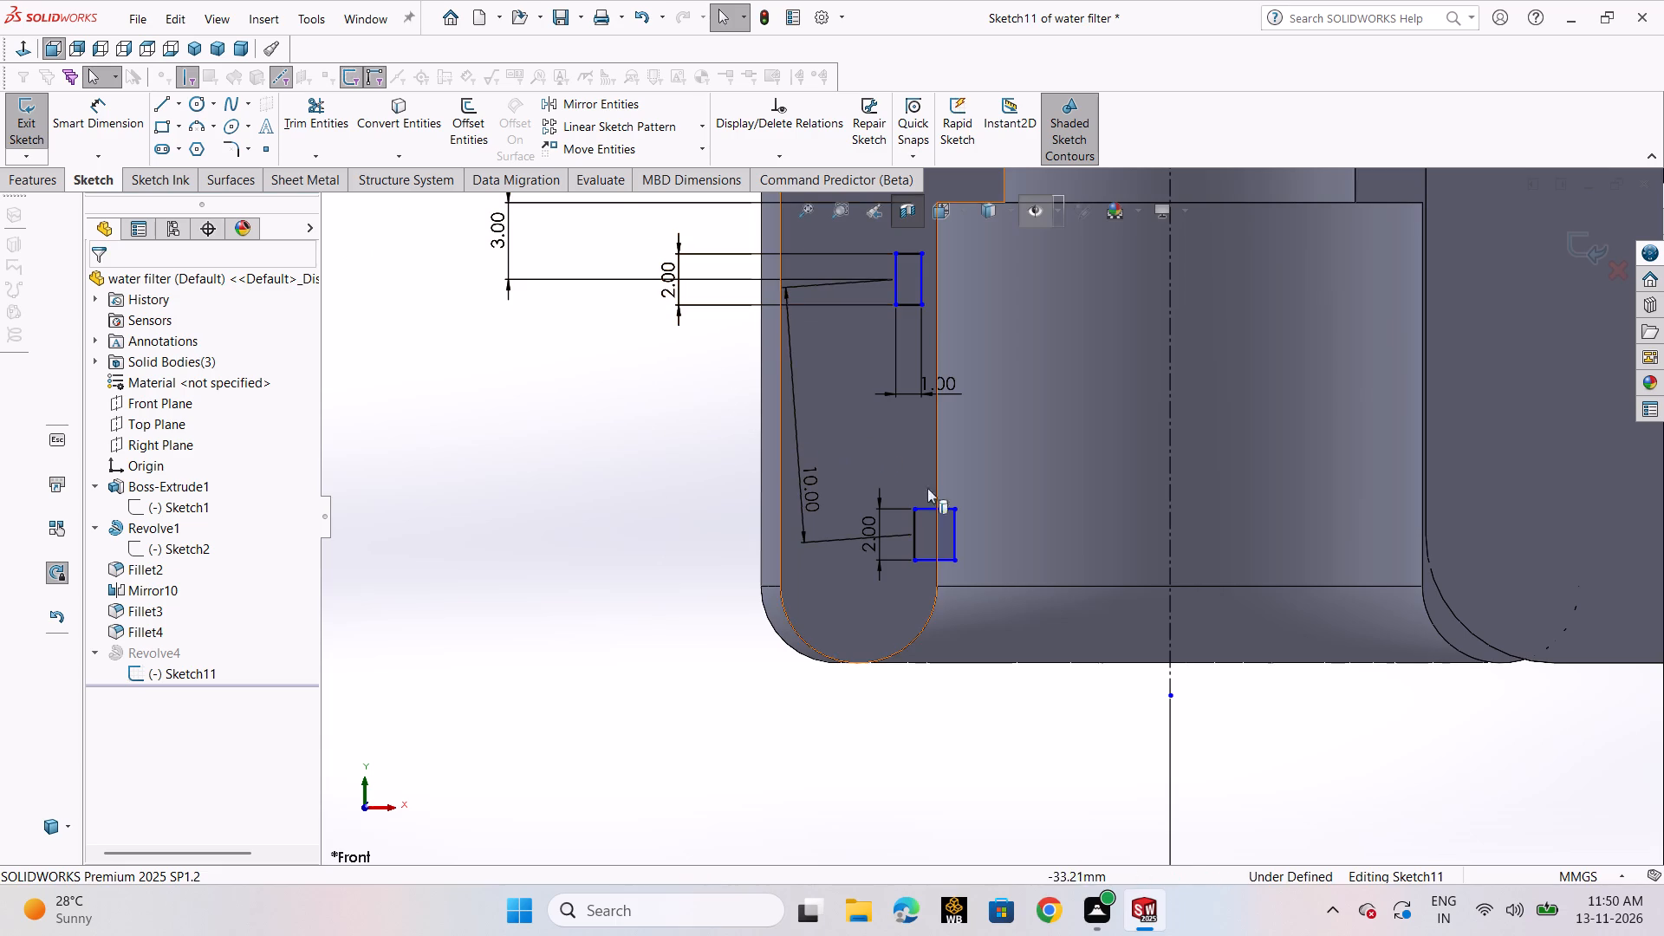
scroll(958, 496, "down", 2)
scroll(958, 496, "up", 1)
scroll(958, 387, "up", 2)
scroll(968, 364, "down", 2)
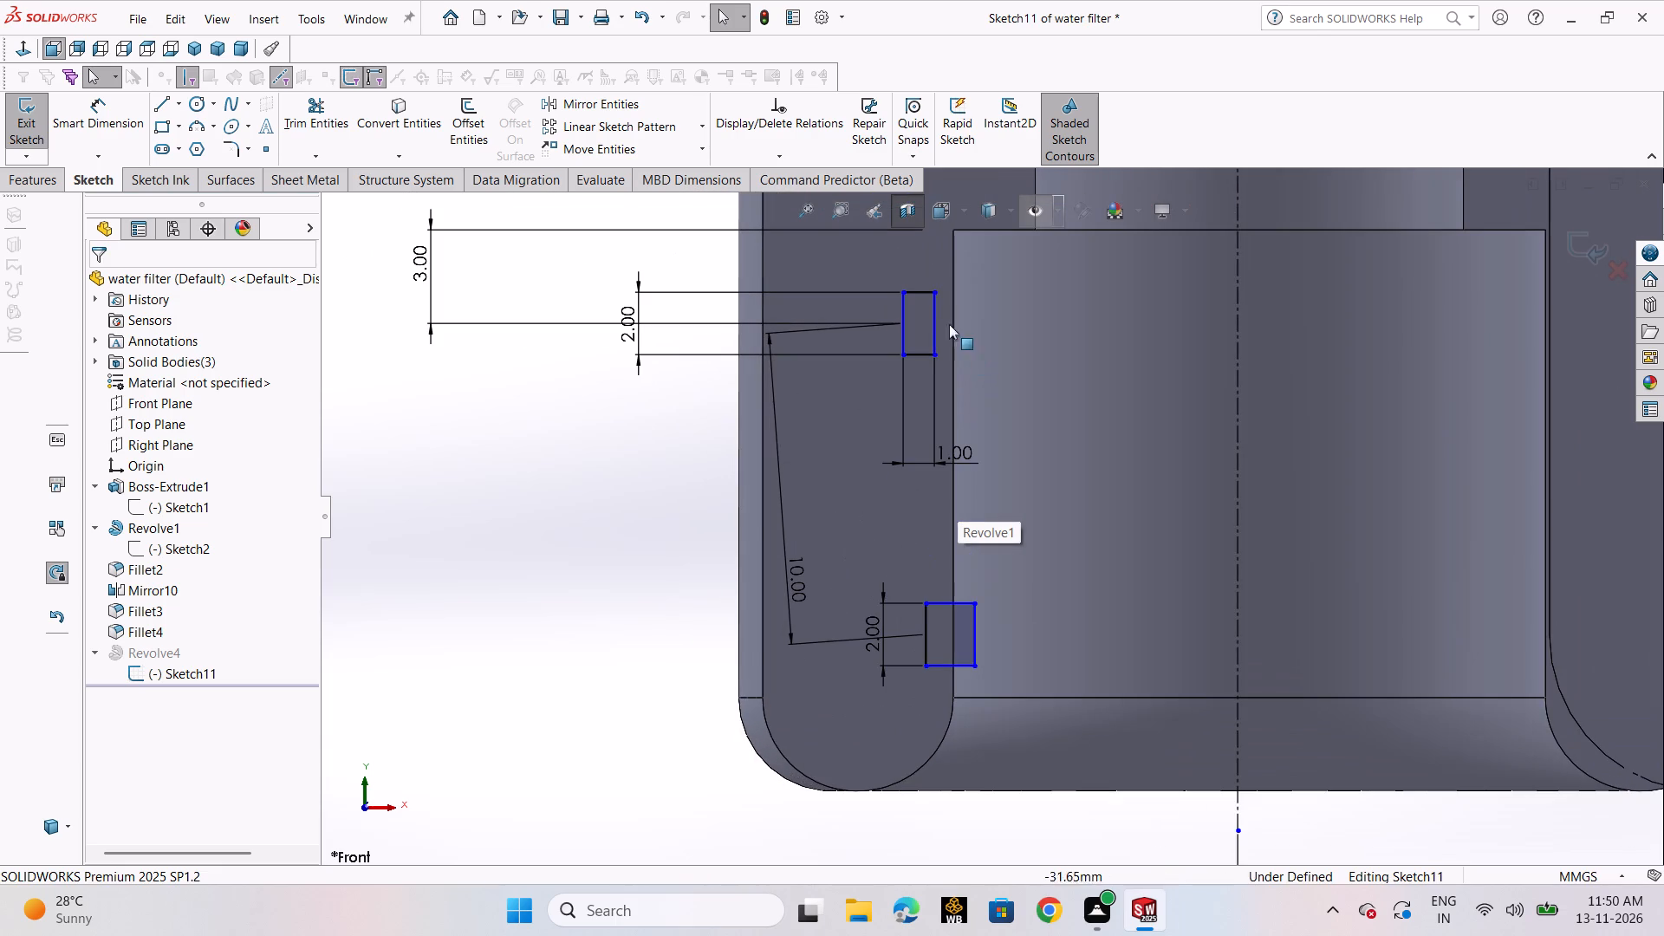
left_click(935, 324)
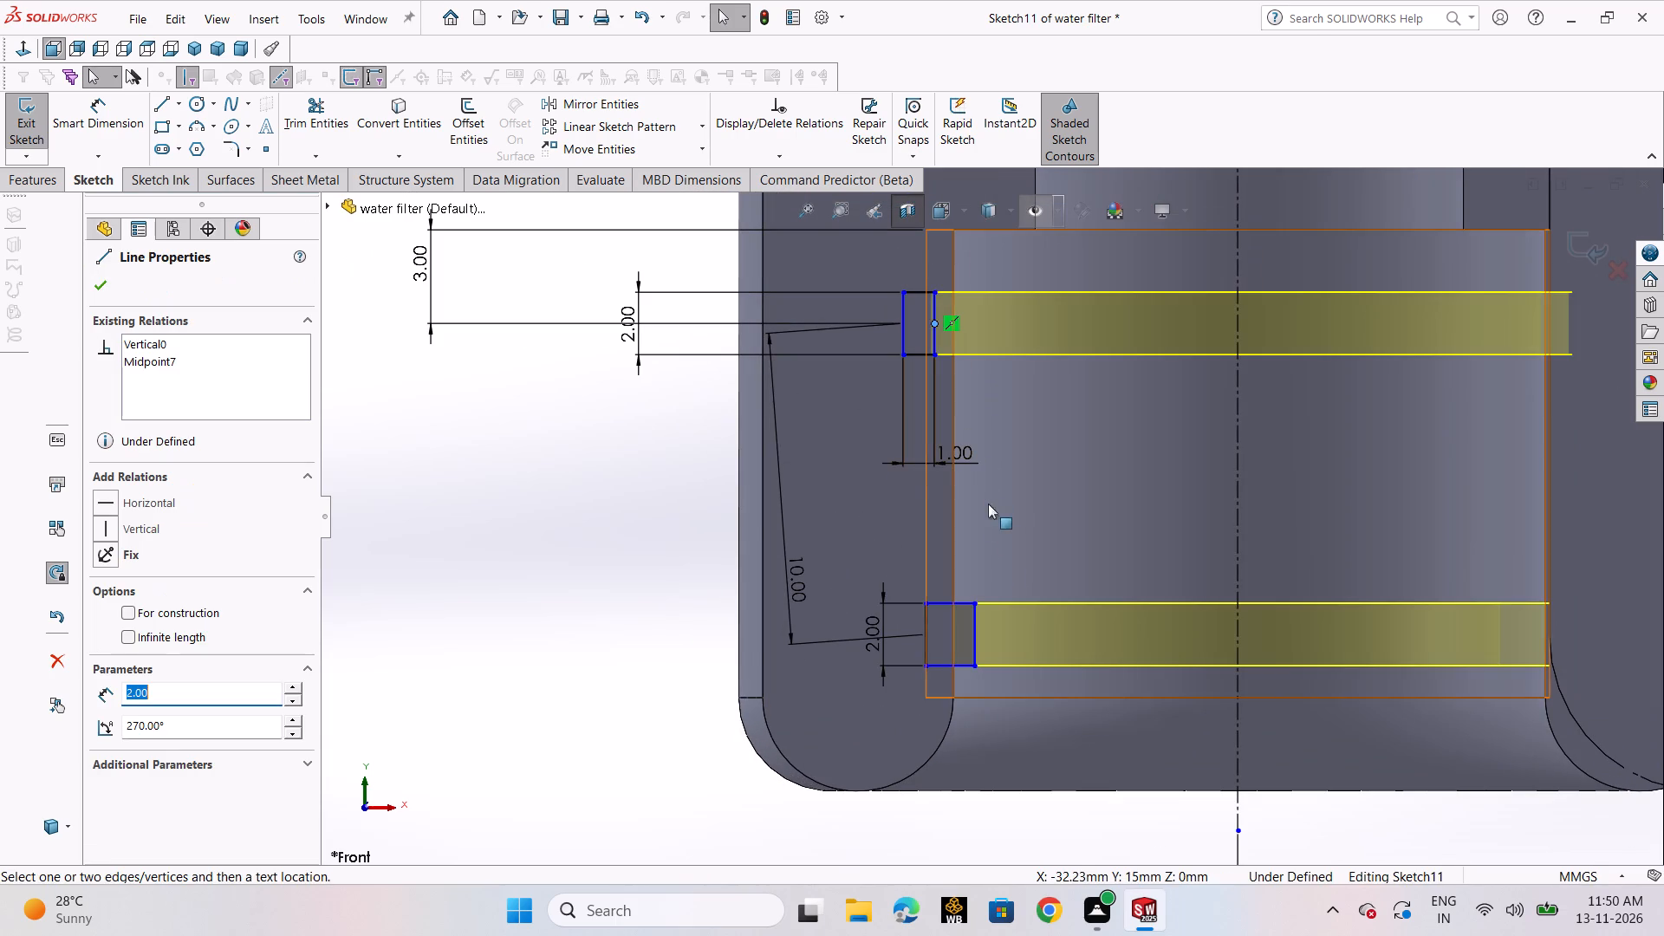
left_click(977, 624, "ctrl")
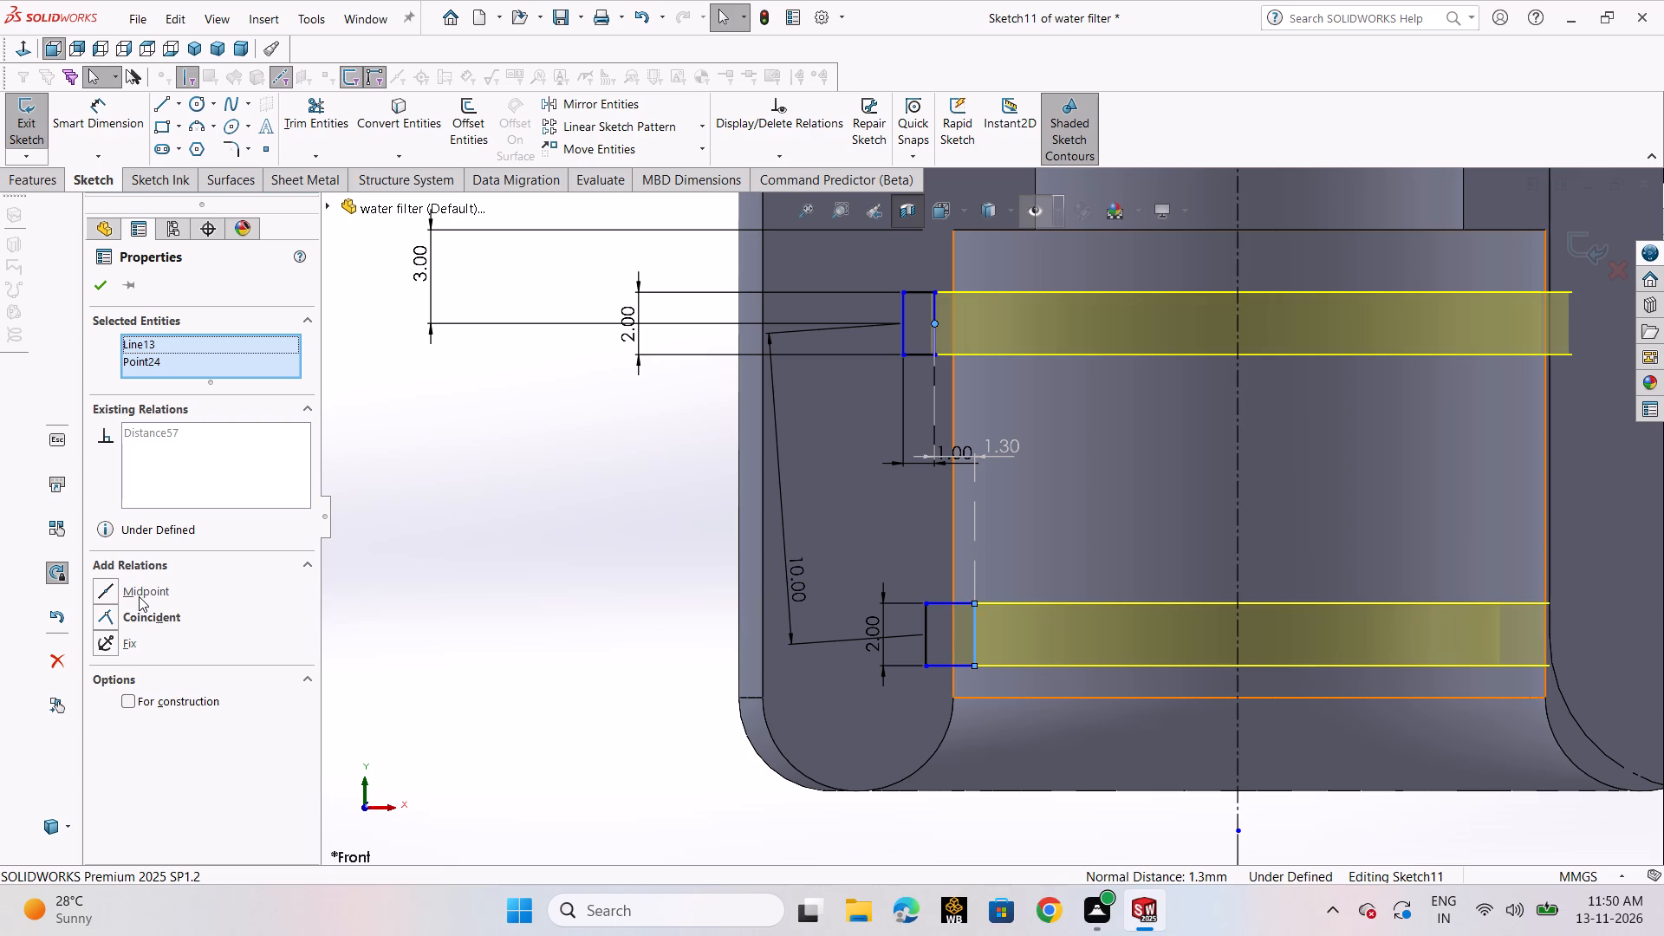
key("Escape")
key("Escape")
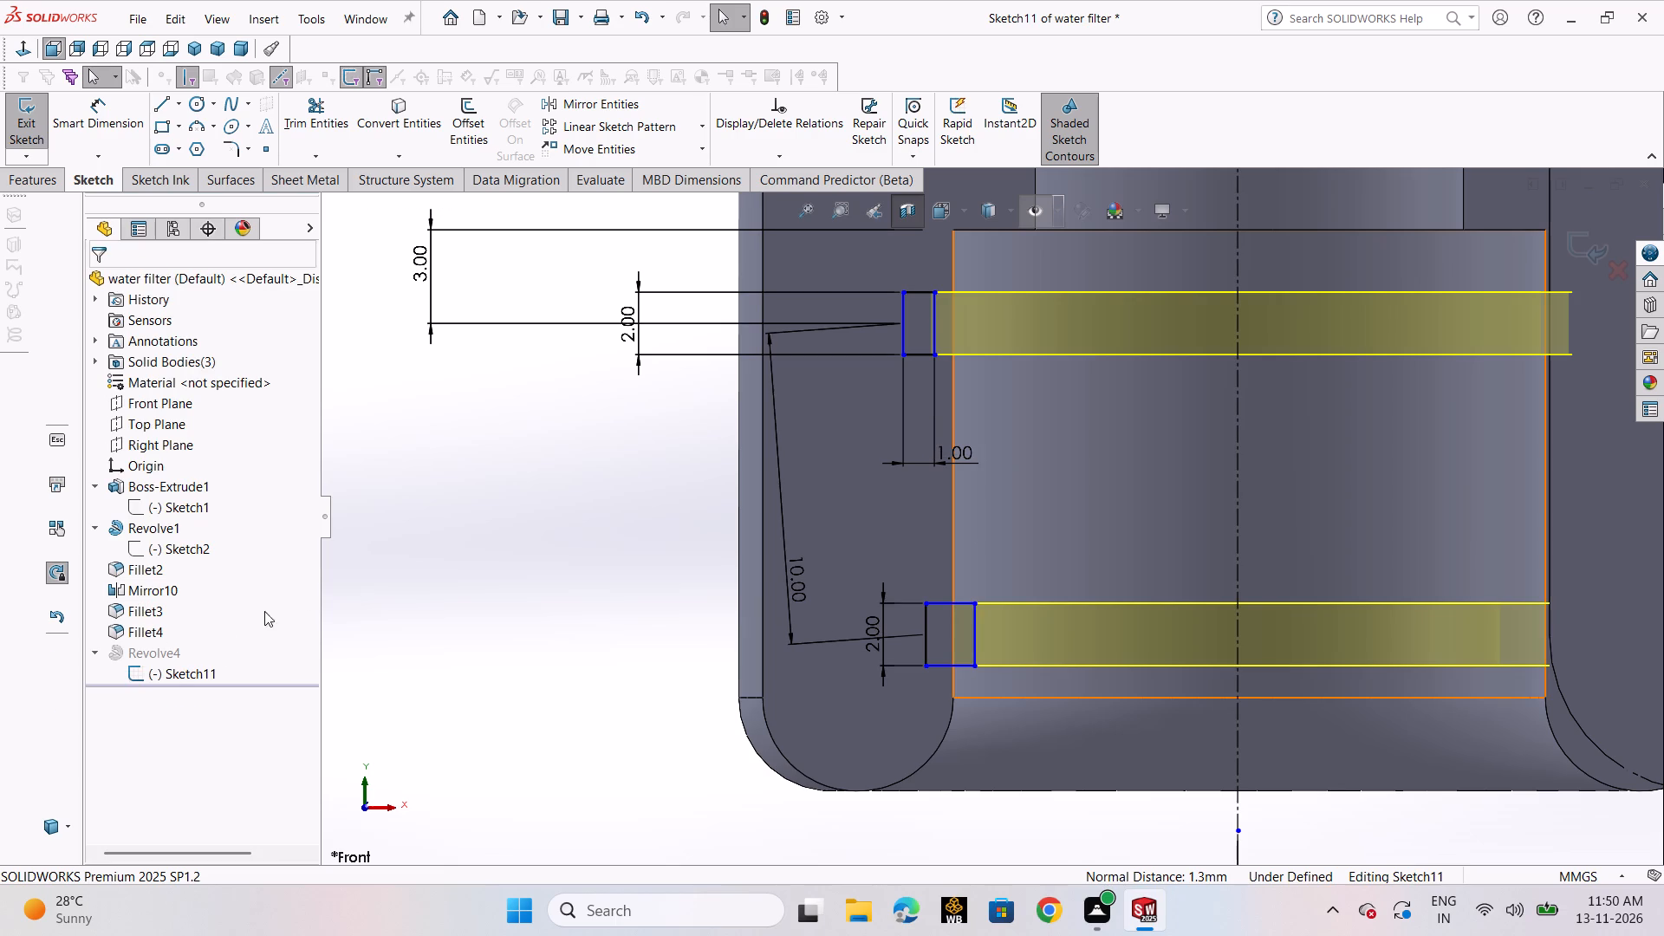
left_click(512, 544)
Delete the upper rectangle's bore-facing side and its 1.00 width dimension.
left_click(934, 324)
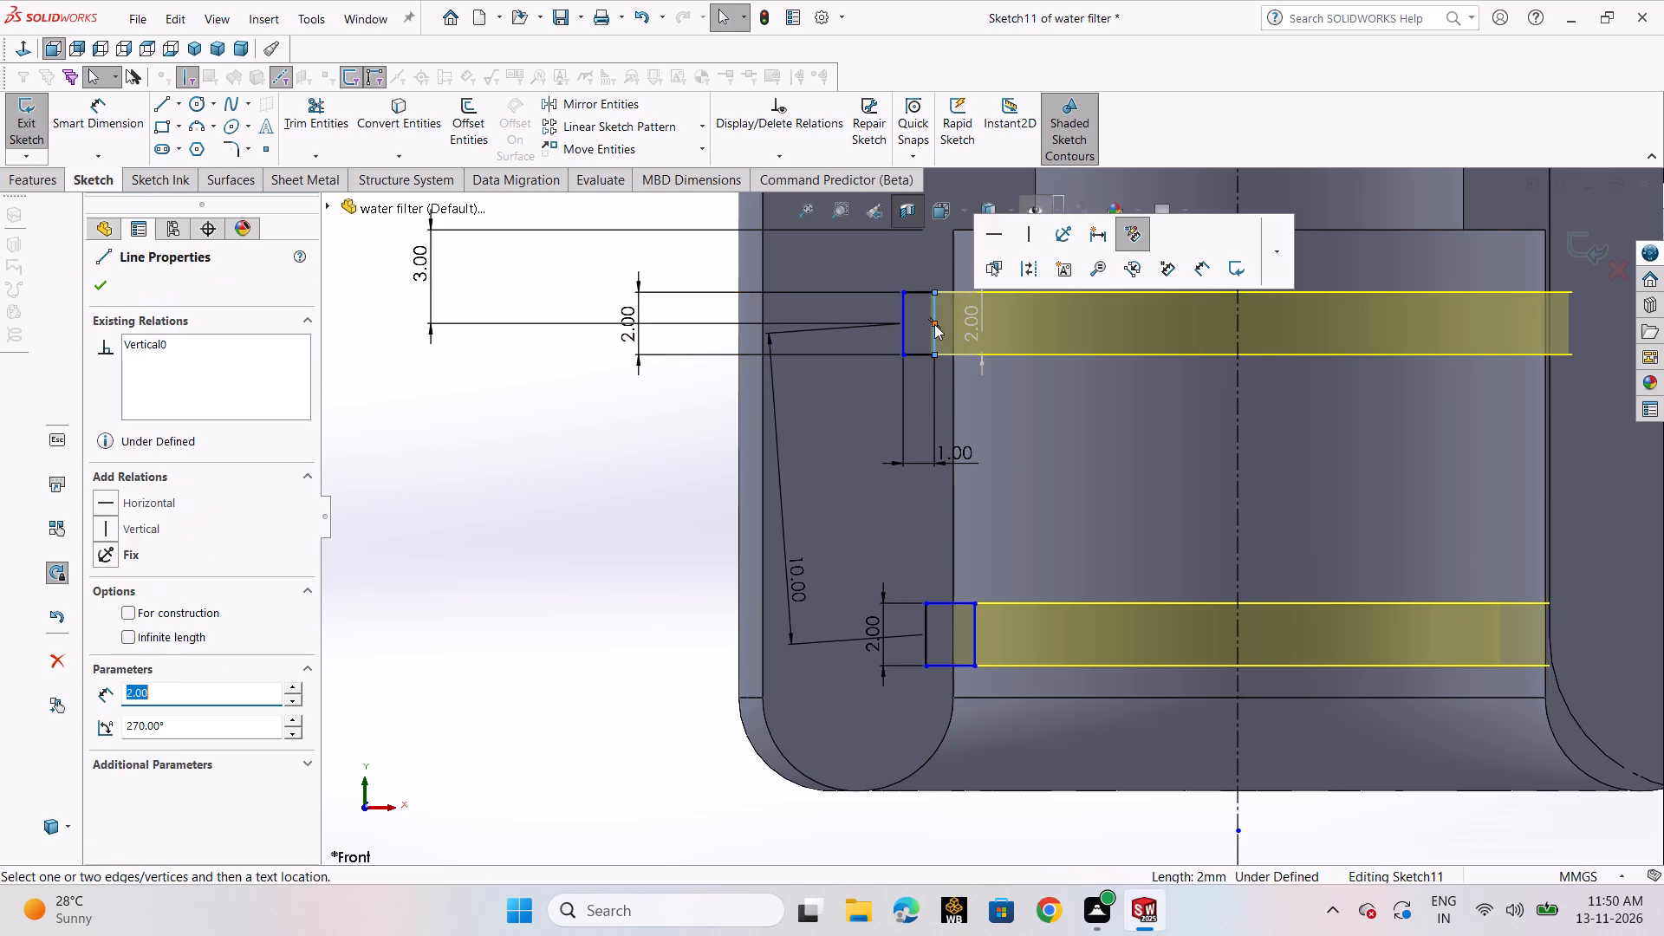
key("Delete")
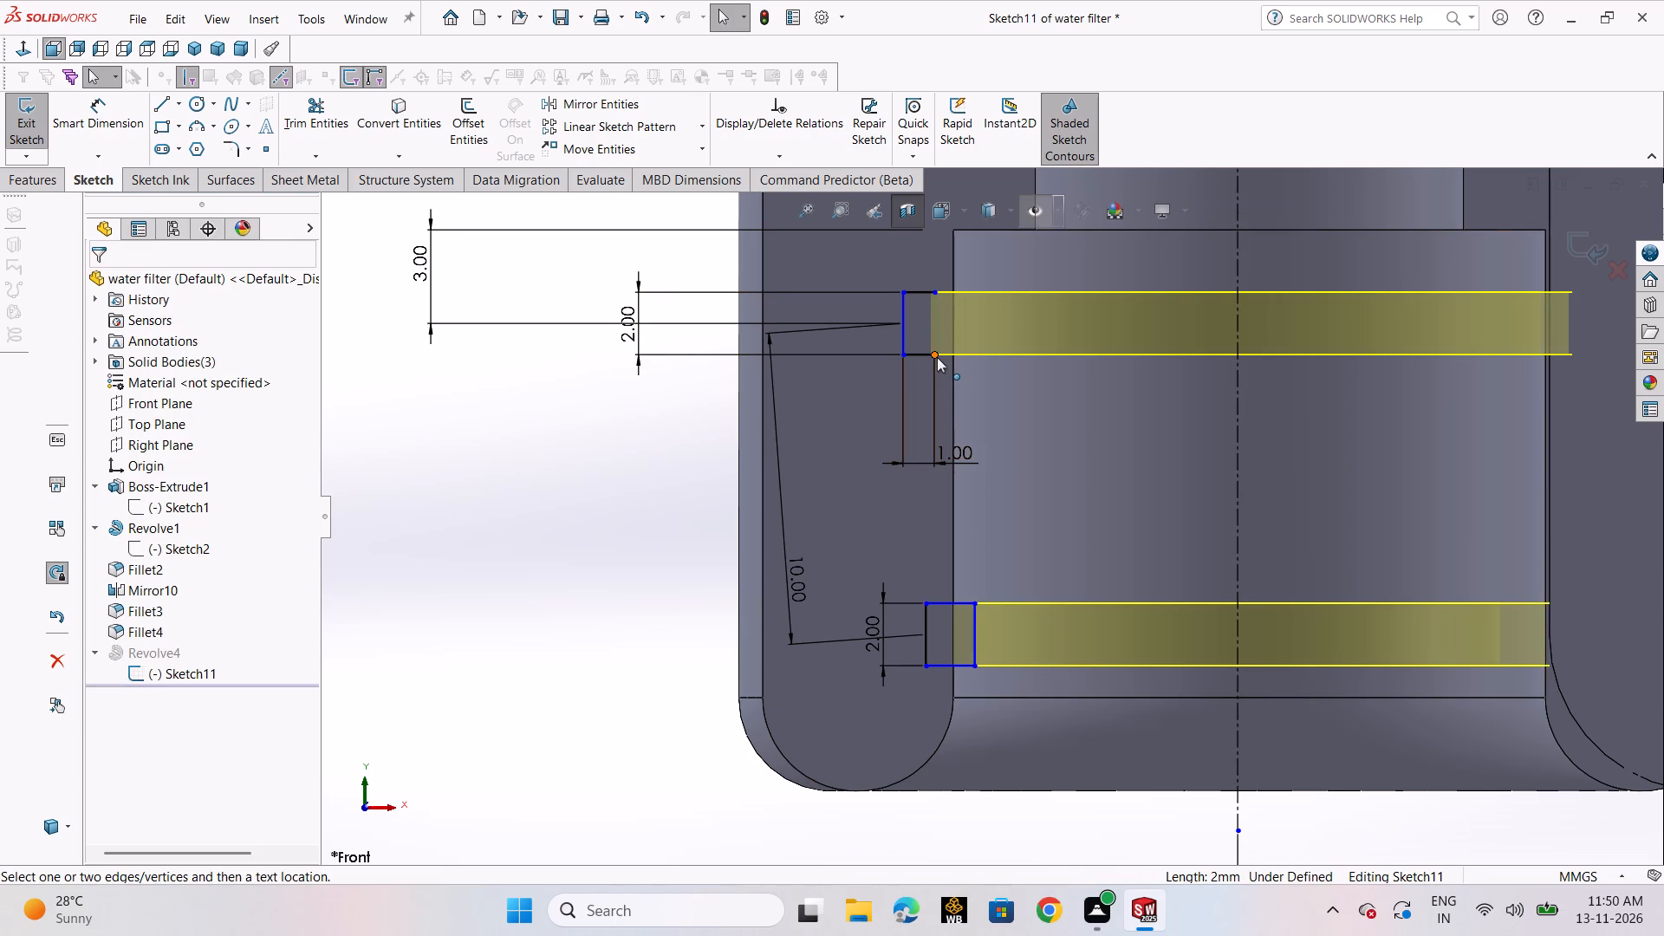
left_click(937, 357)
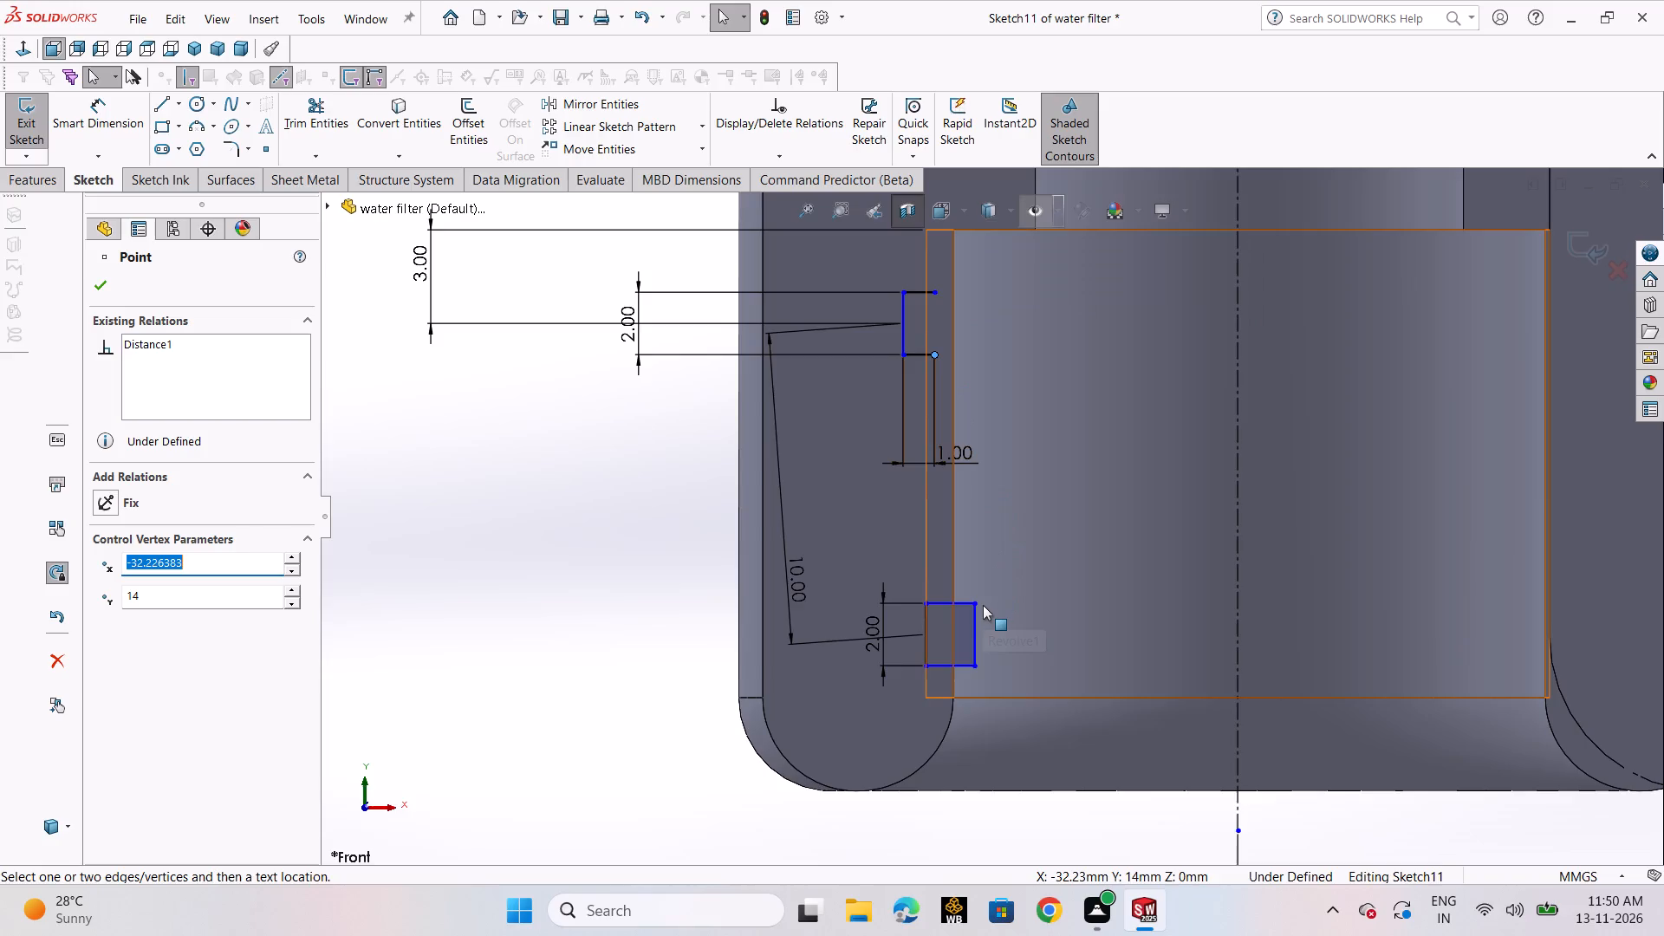
left_click(942, 459)
key("Delete")
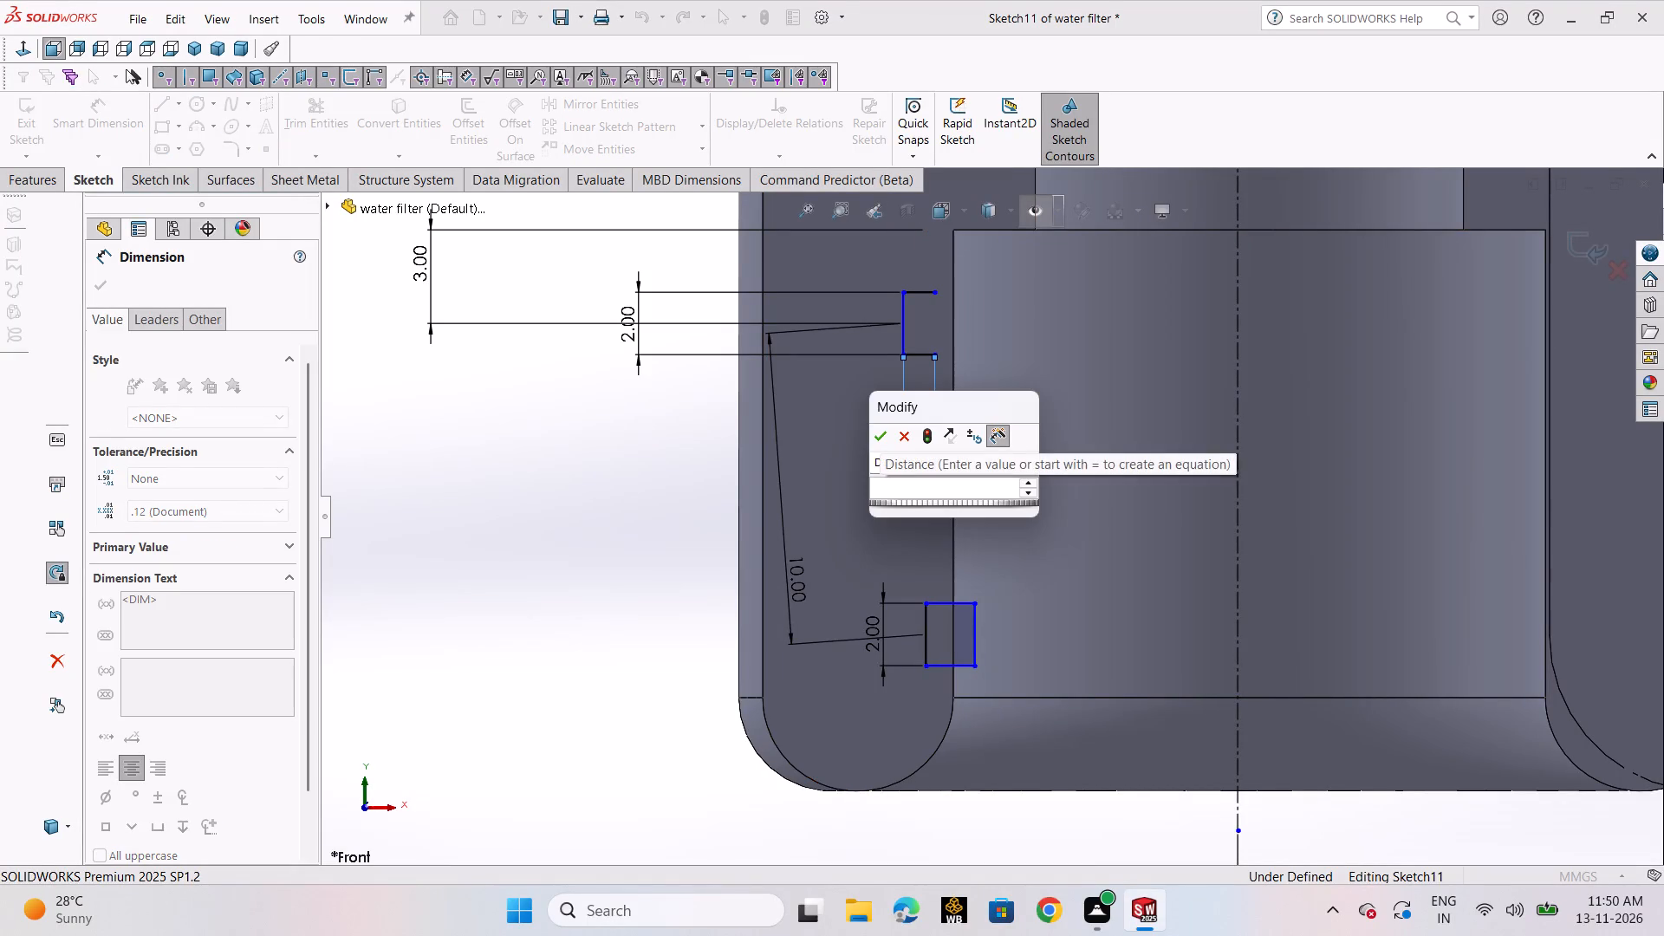
left_click(896, 445)
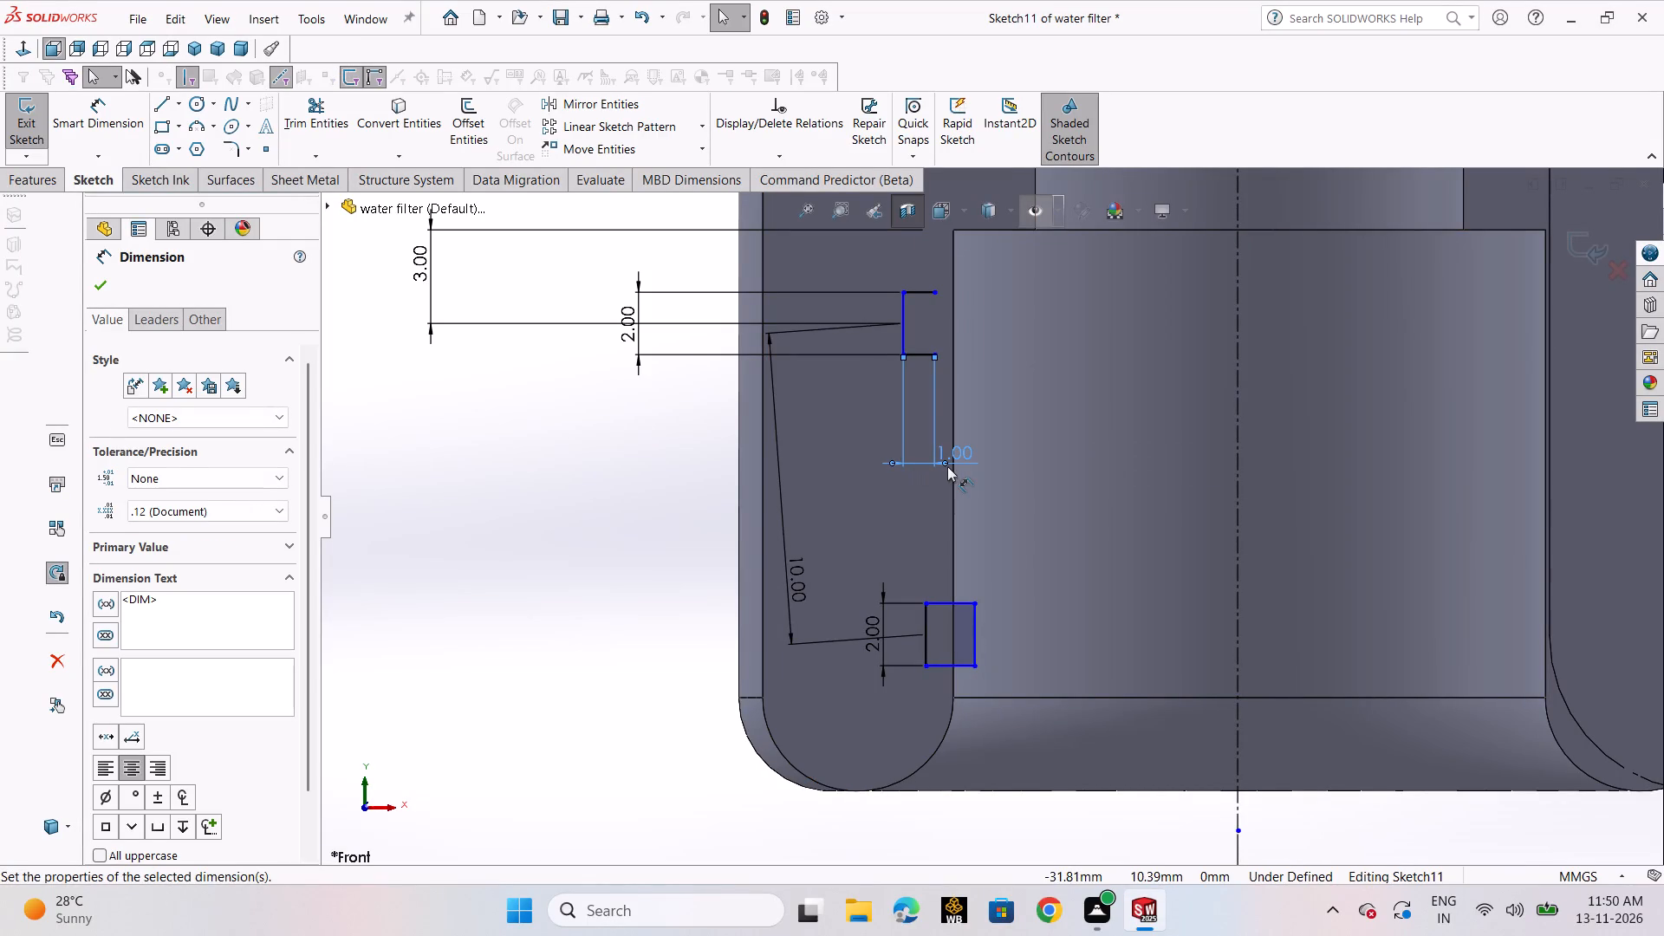
key("Delete")
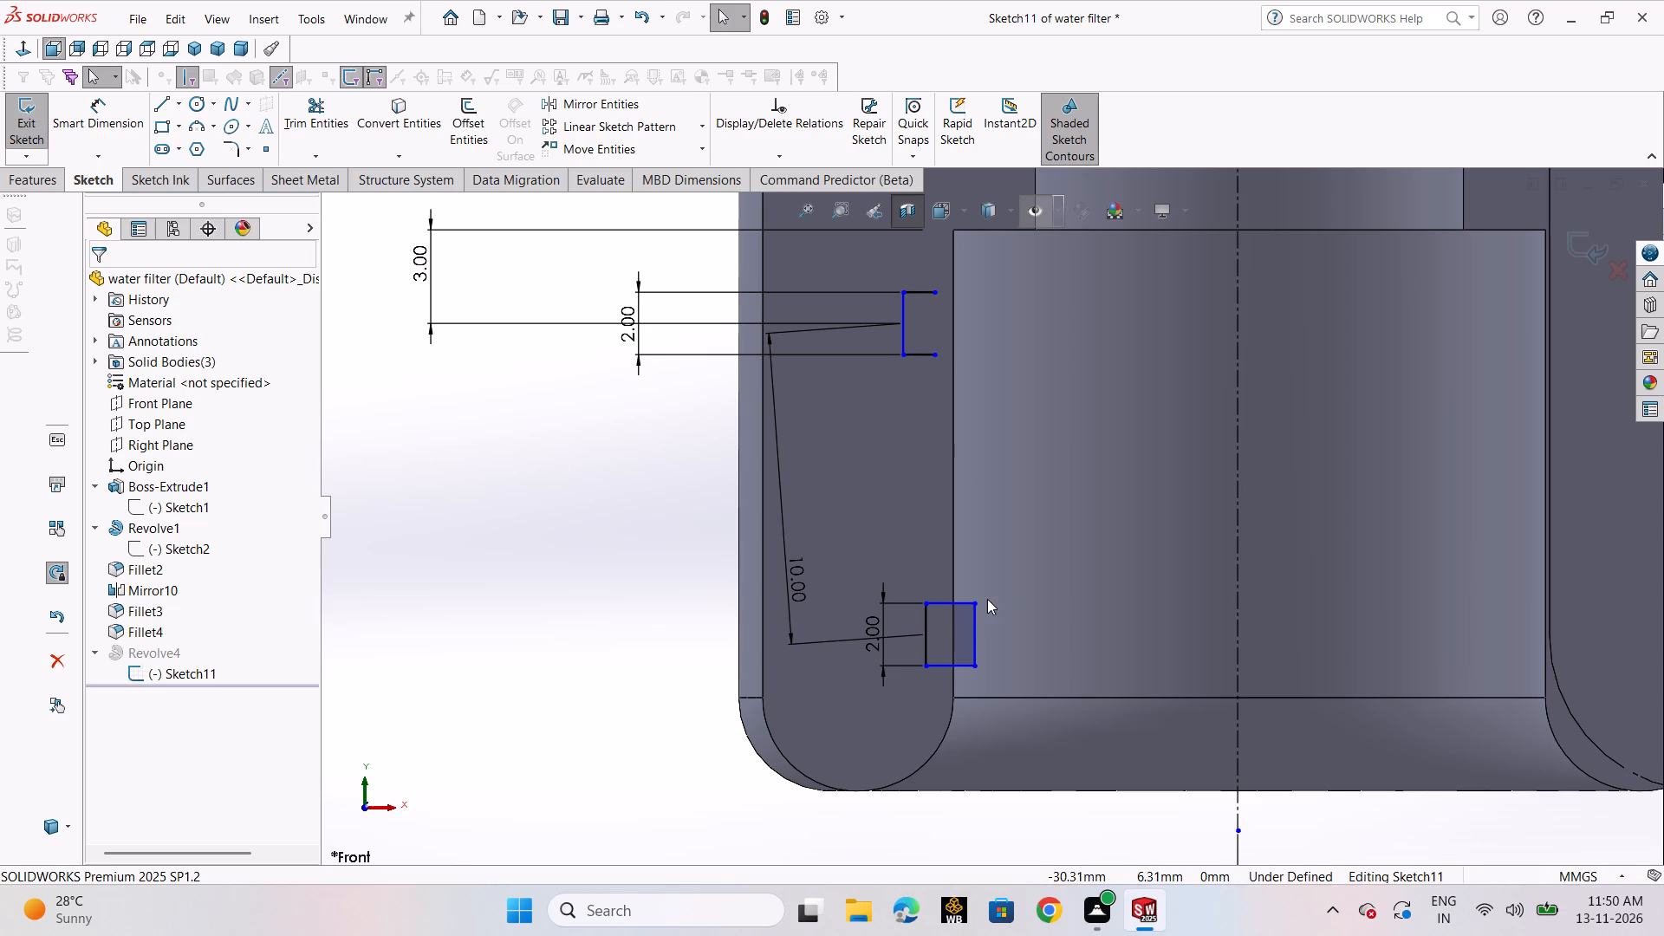
left_click(562, 590)
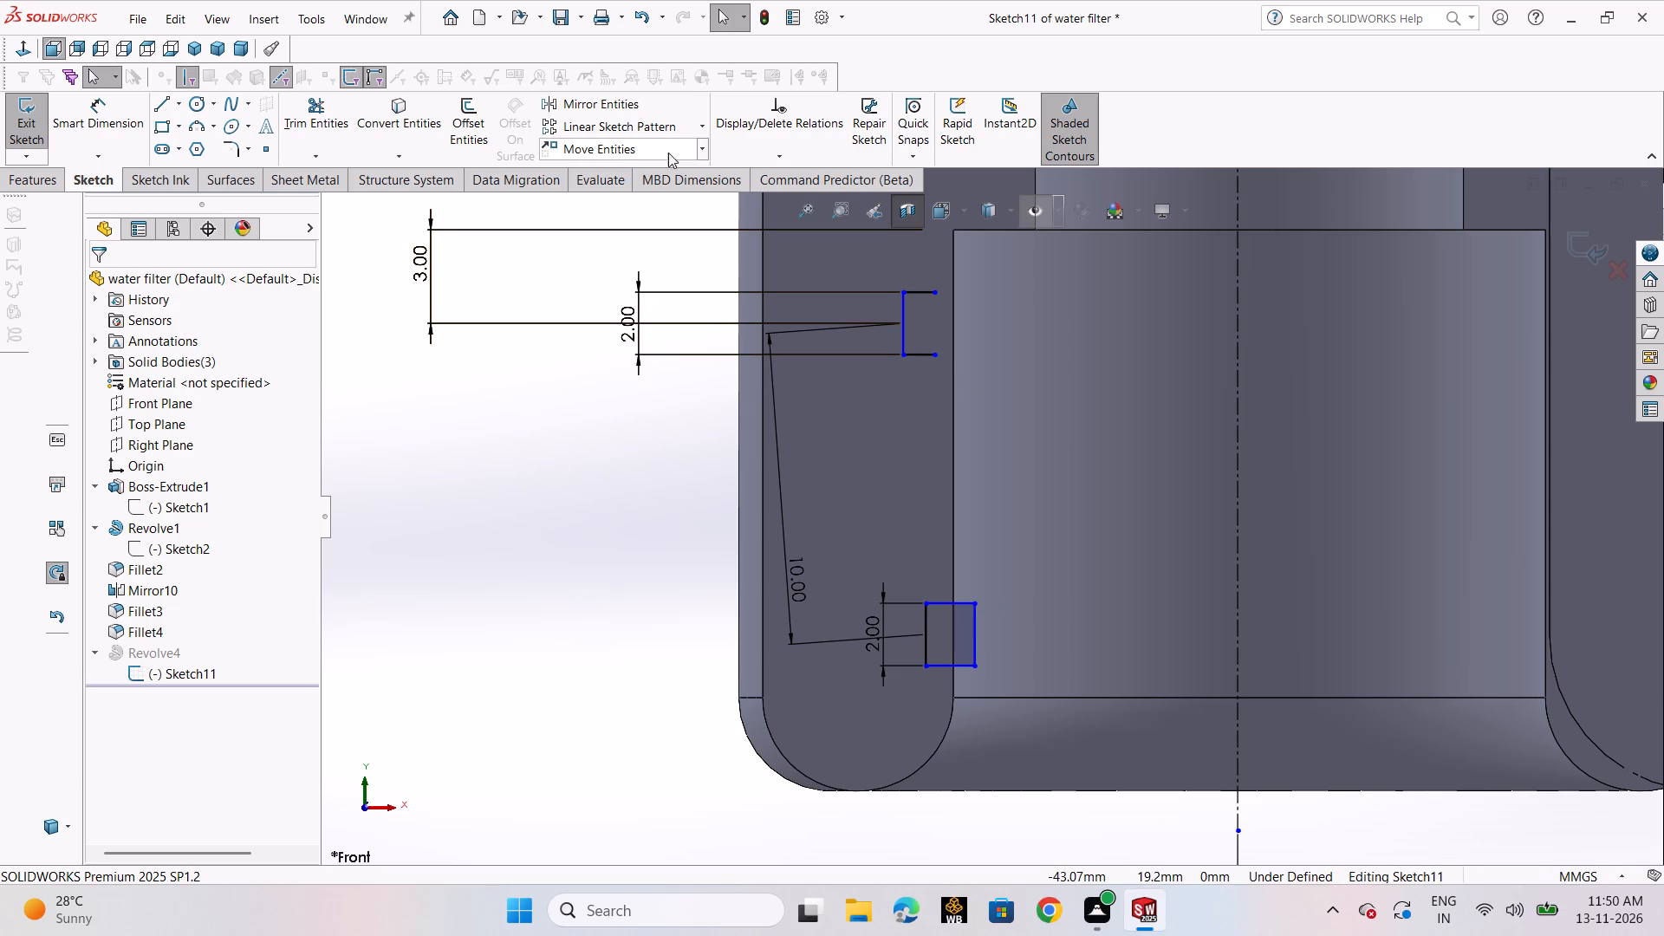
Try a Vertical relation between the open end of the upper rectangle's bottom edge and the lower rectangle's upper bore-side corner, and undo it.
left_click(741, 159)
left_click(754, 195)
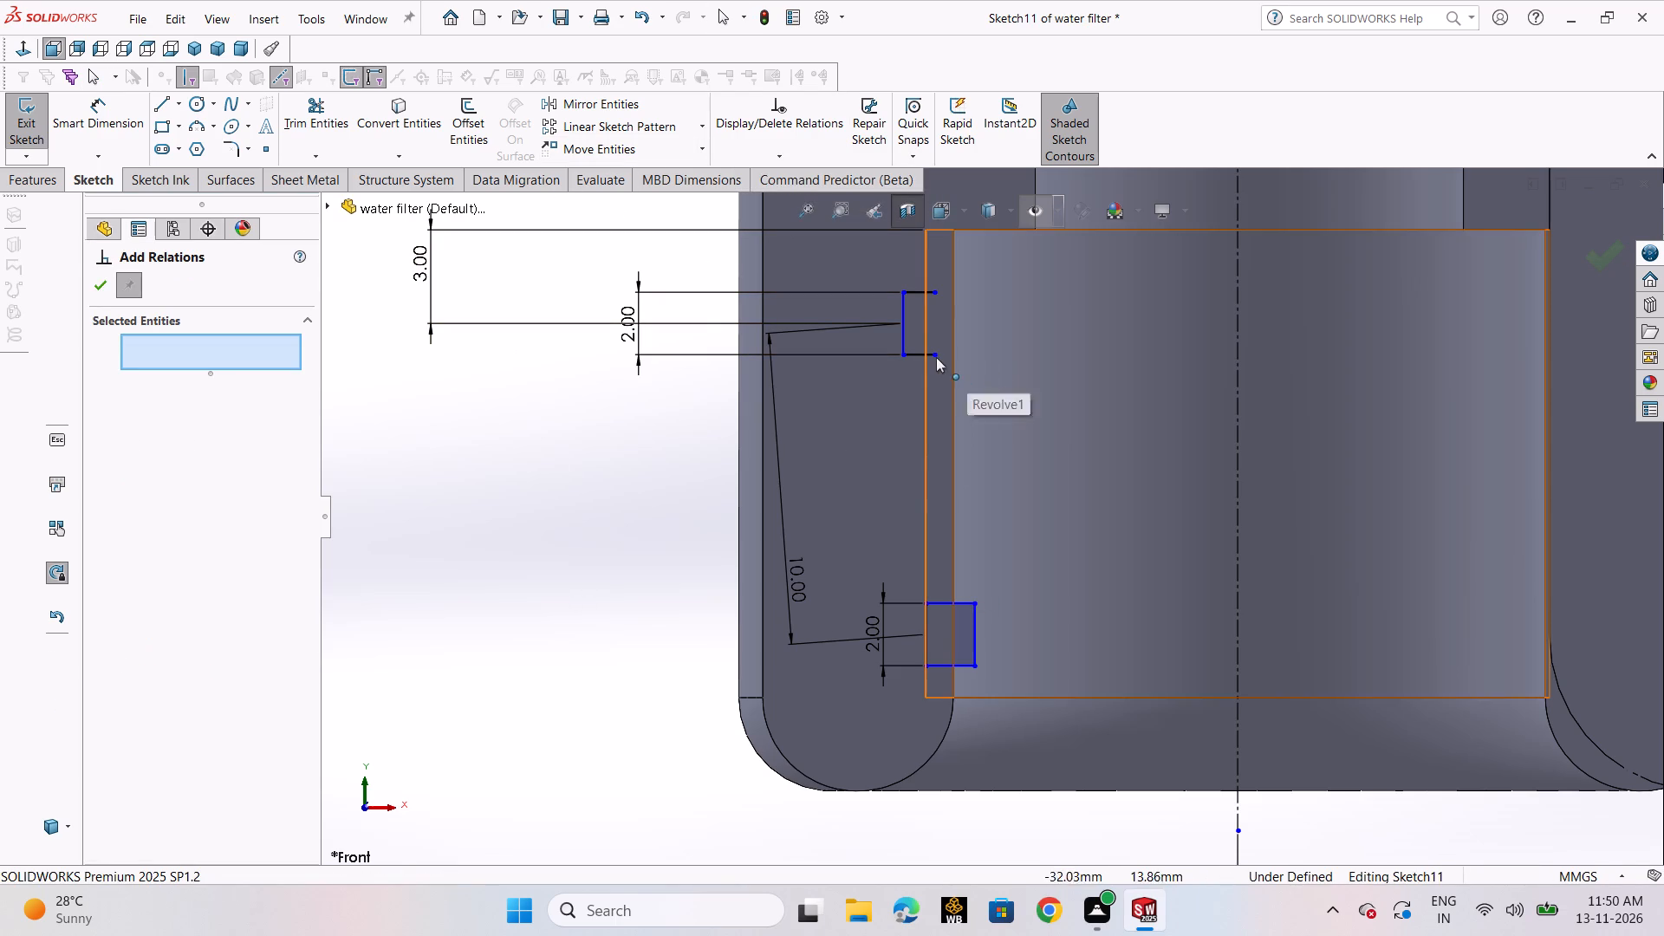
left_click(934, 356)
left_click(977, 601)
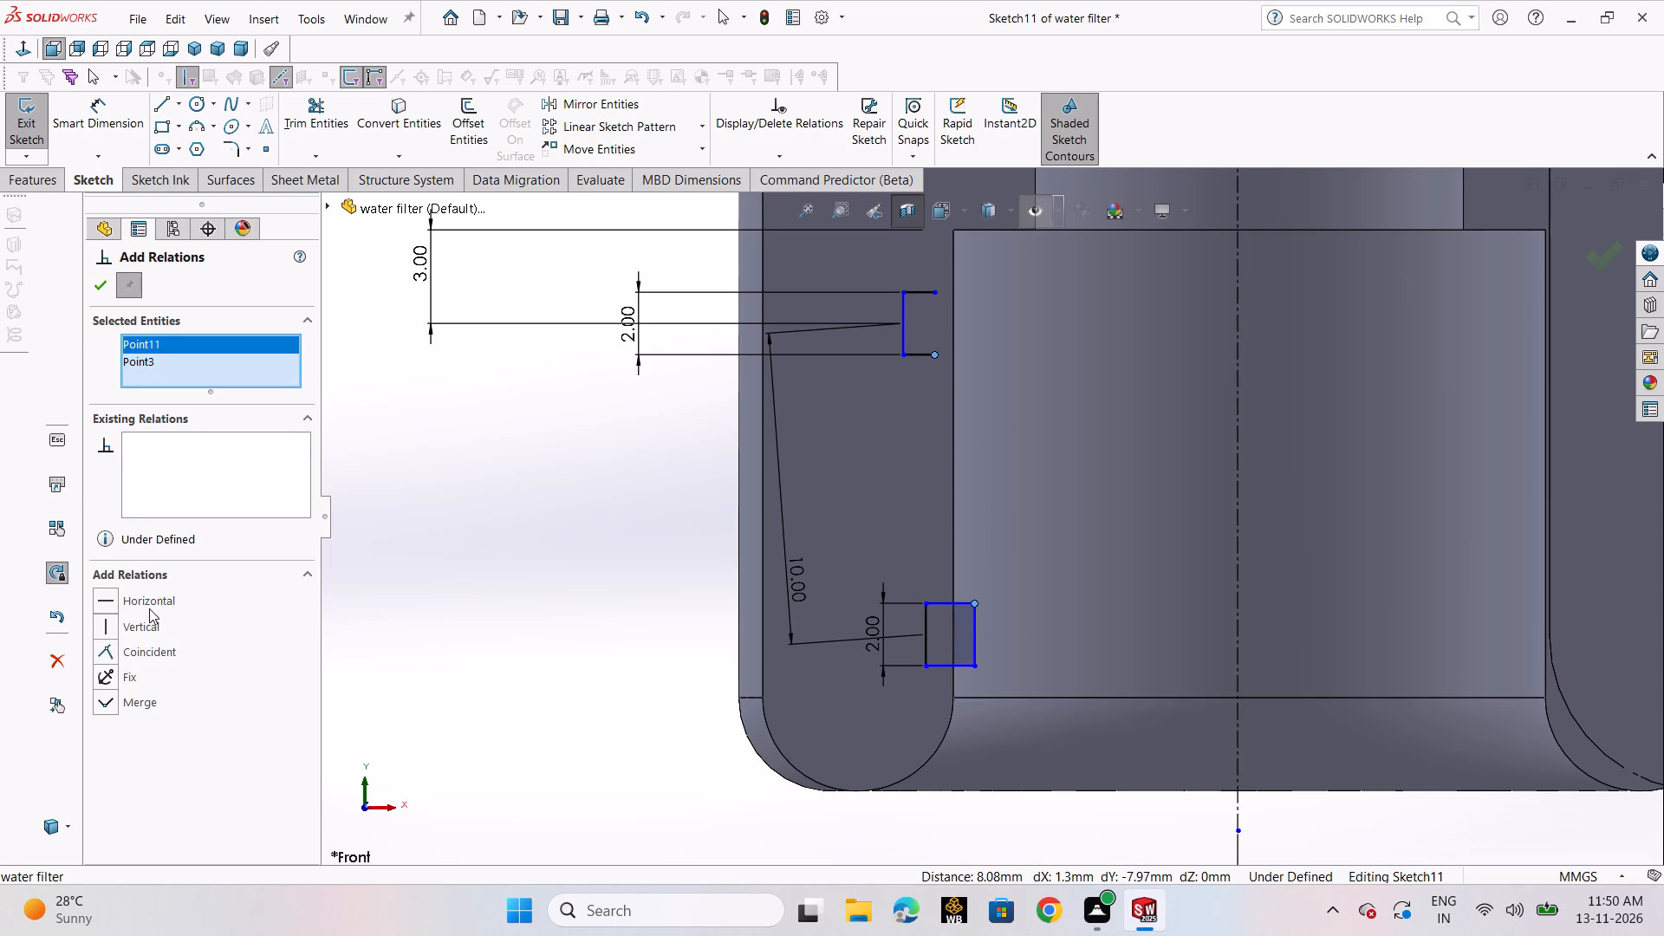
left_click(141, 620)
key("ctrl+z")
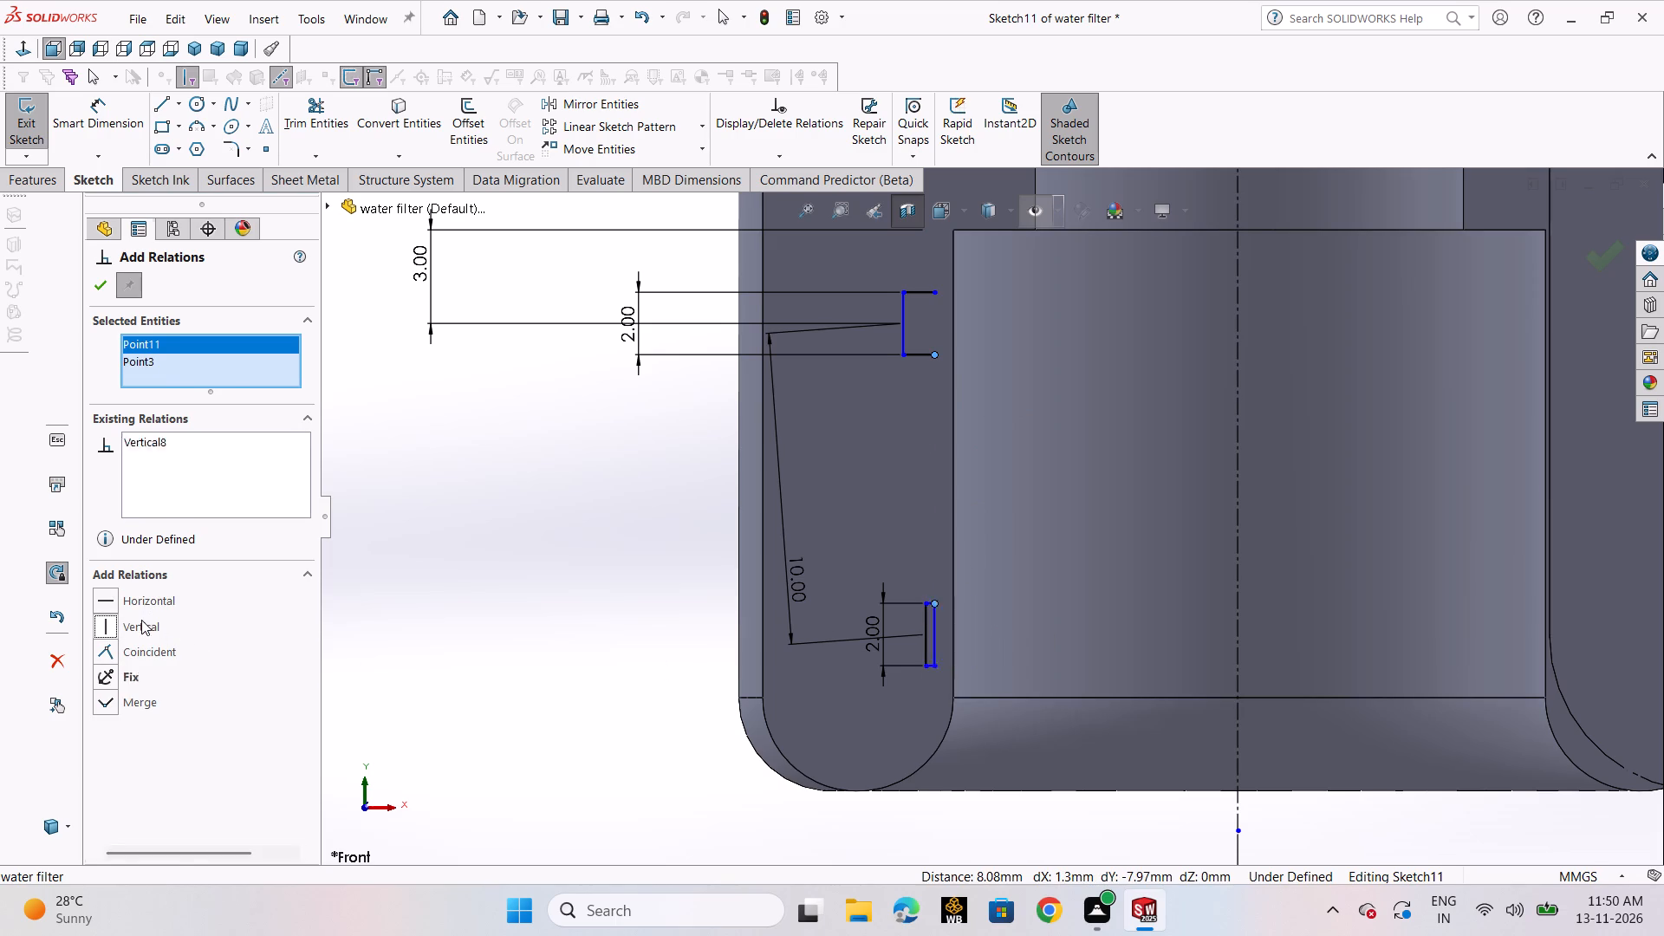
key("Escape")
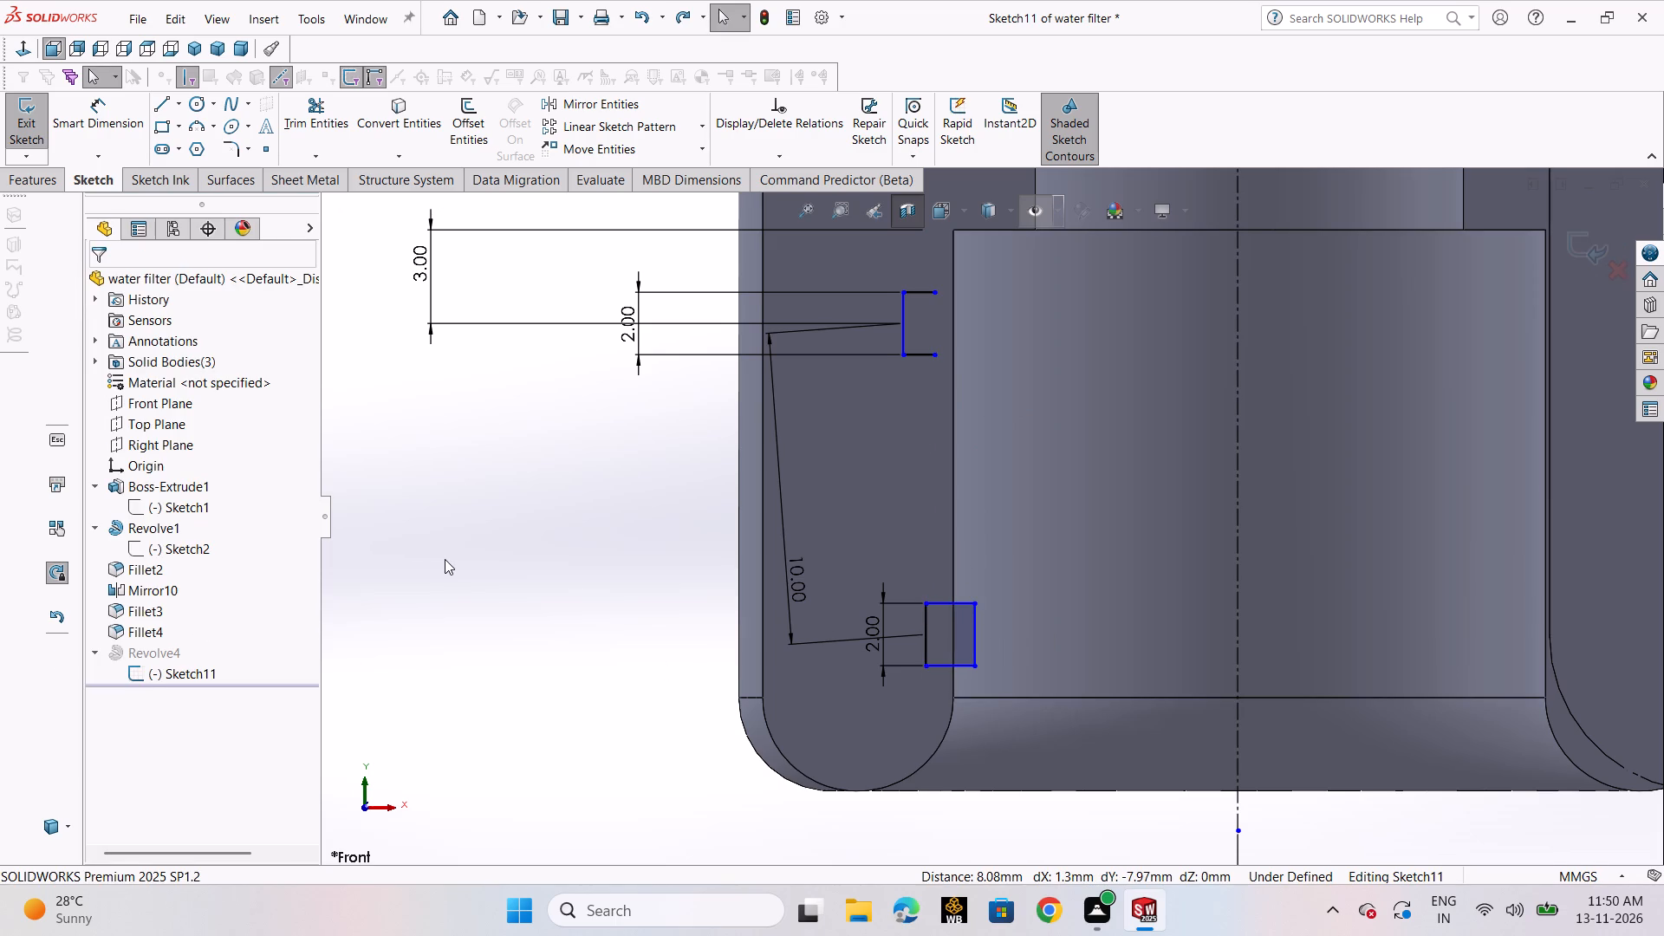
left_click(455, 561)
Stretch the open ends of the upper rectangle's two horizontal edges to X about -30.93 mm, level with the lower rectangle's bore-facing side.
left_click_drag(930, 355, 966, 355)
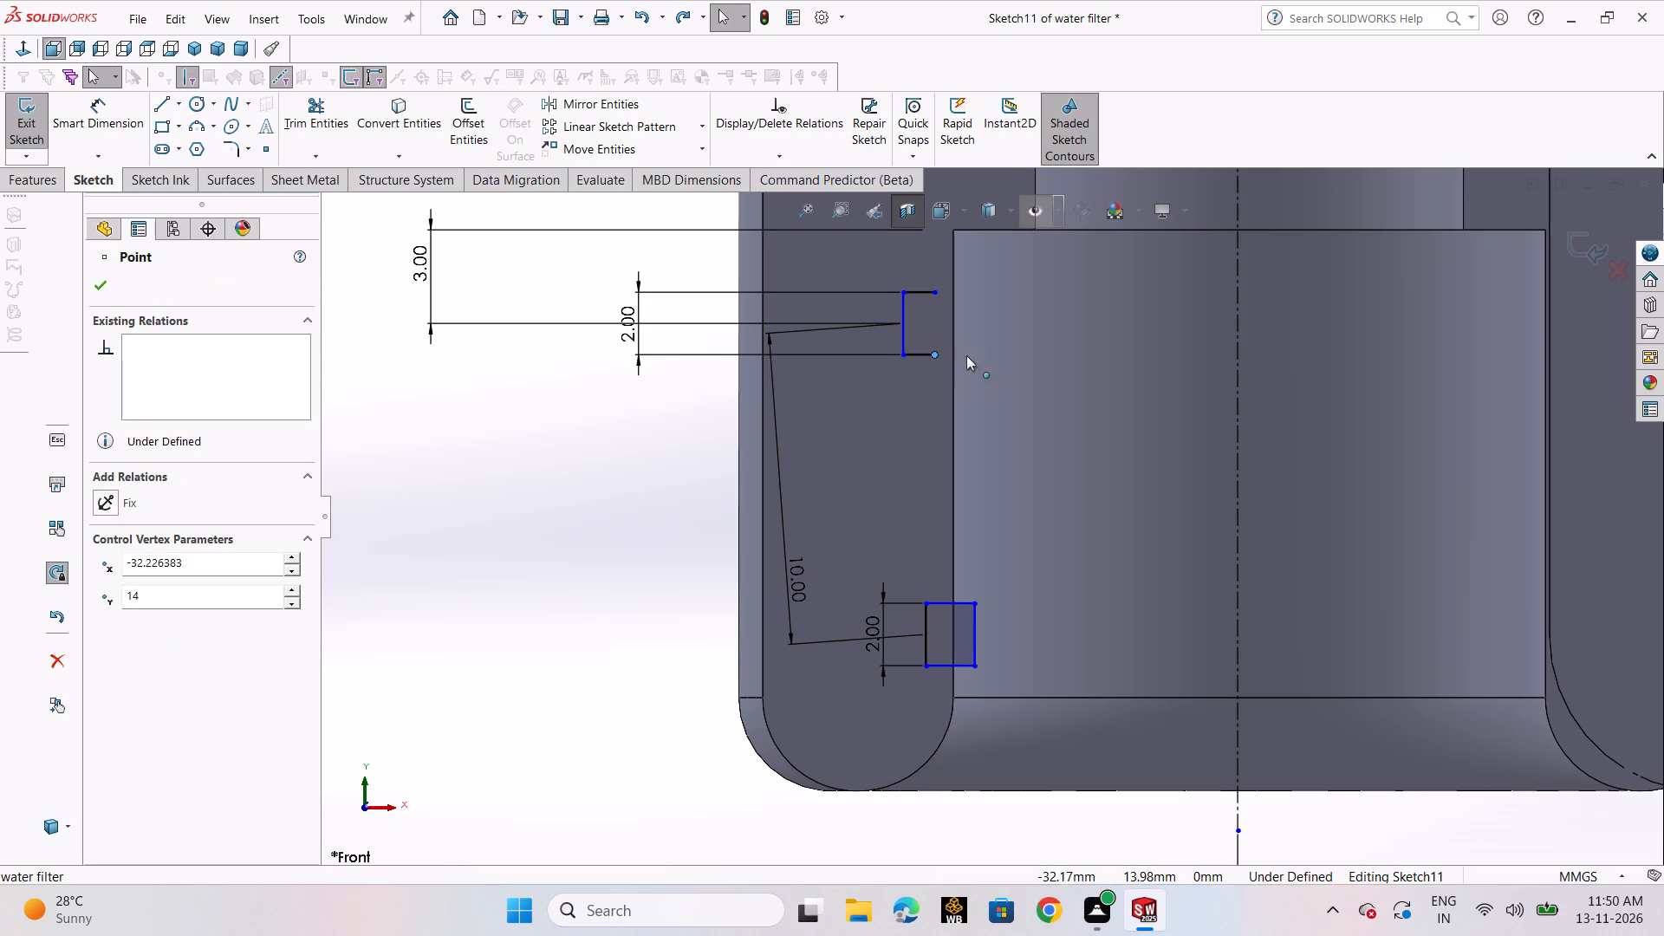
left_click_drag(966, 355, 998, 354)
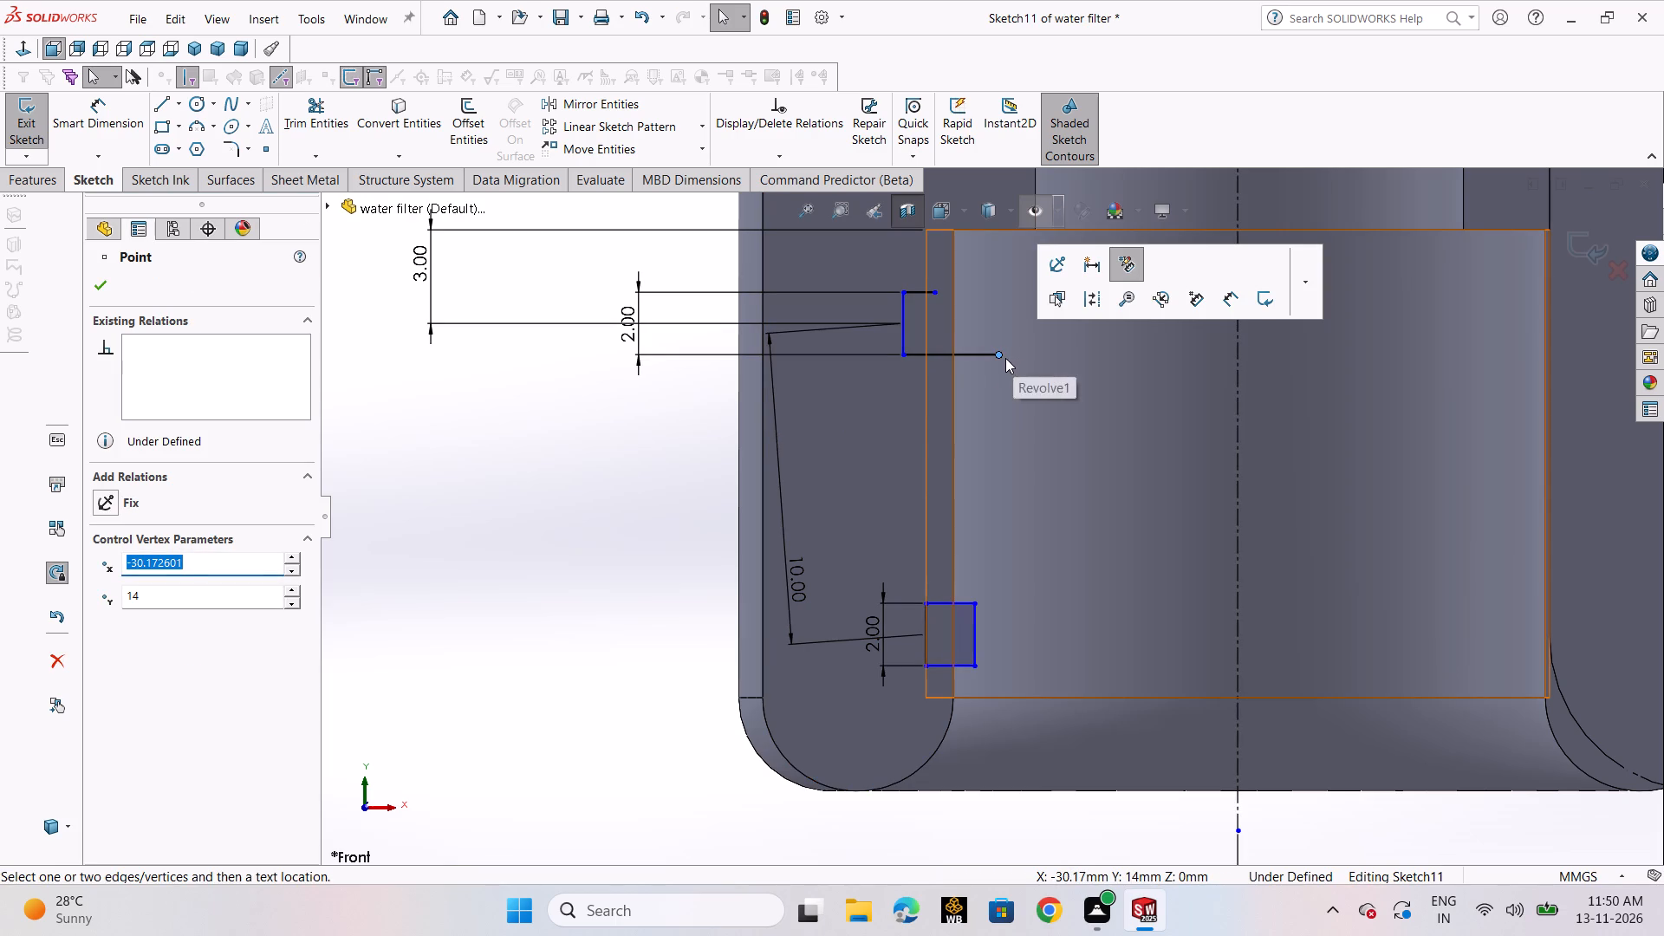
left_click_drag(998, 352, 976, 352)
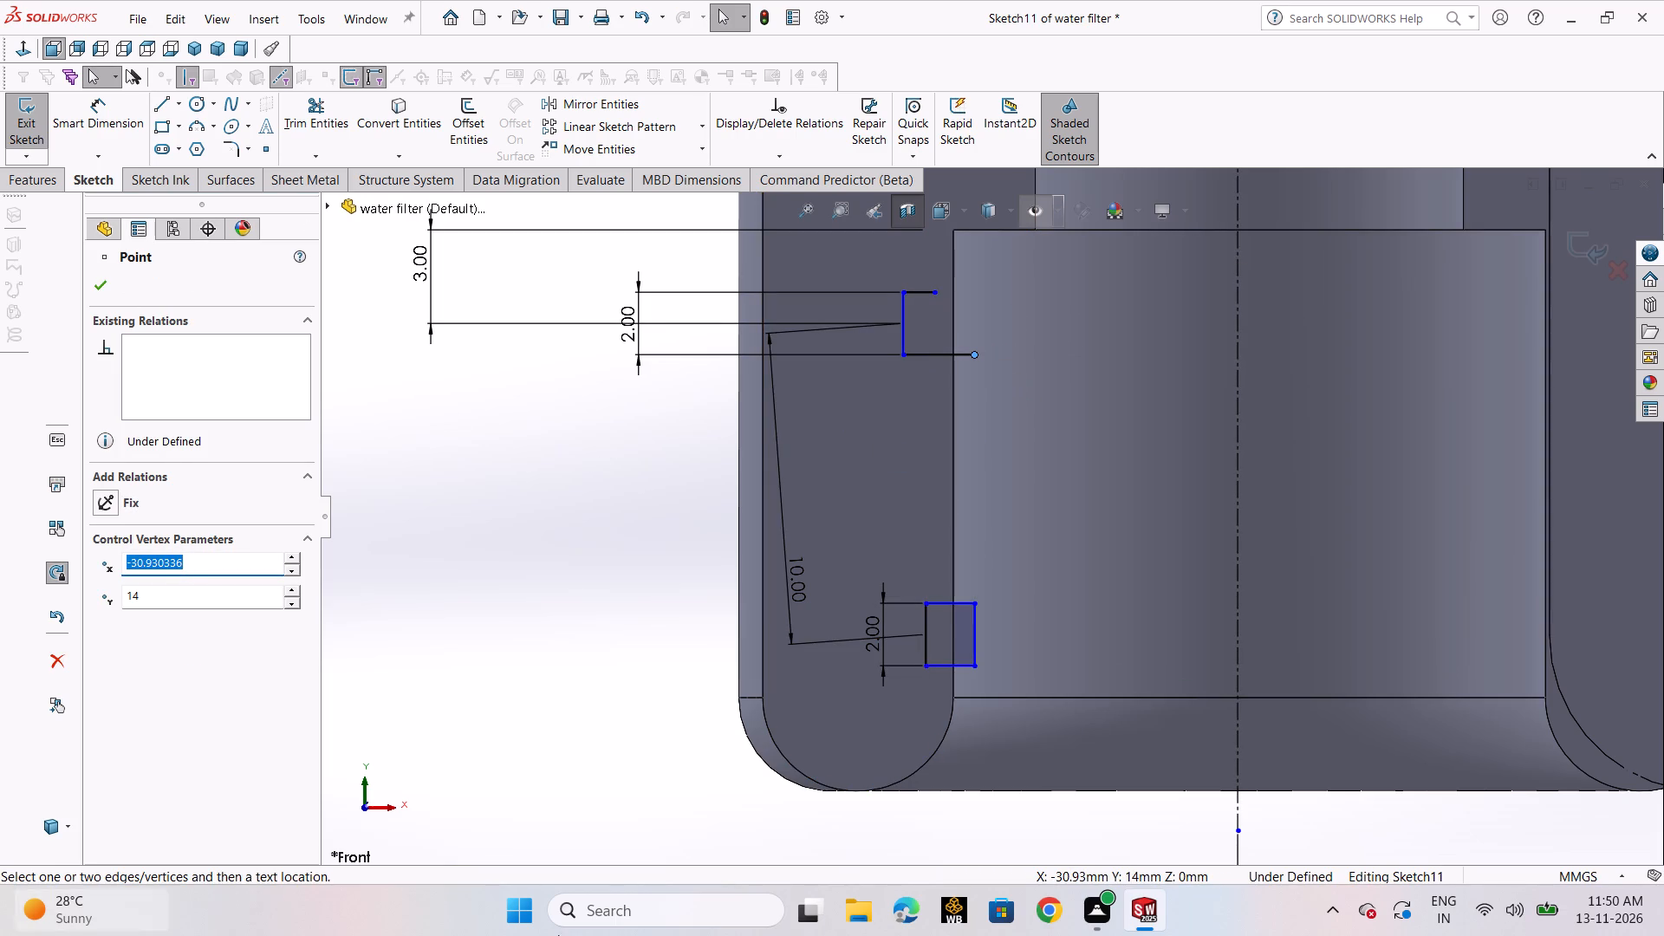
left_click_drag(939, 291, 976, 293)
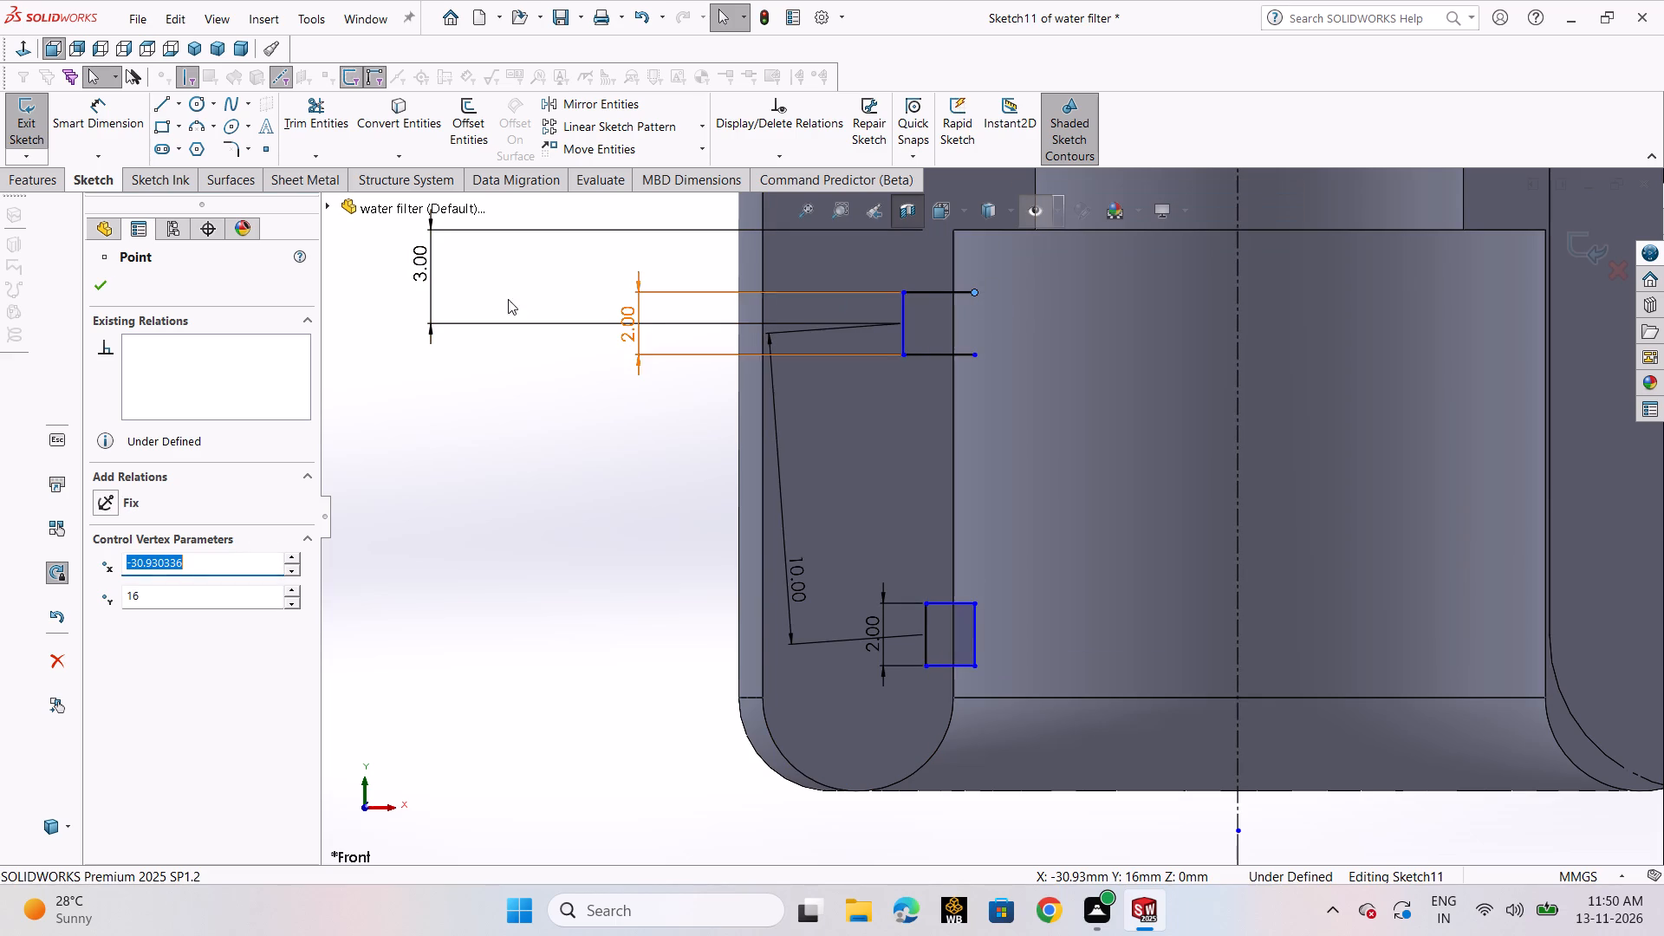
Draw a vertical line joining the open ends of the upper rectangle's horizontal edges to close the profile.
left_click(160, 103)
left_click(178, 121)
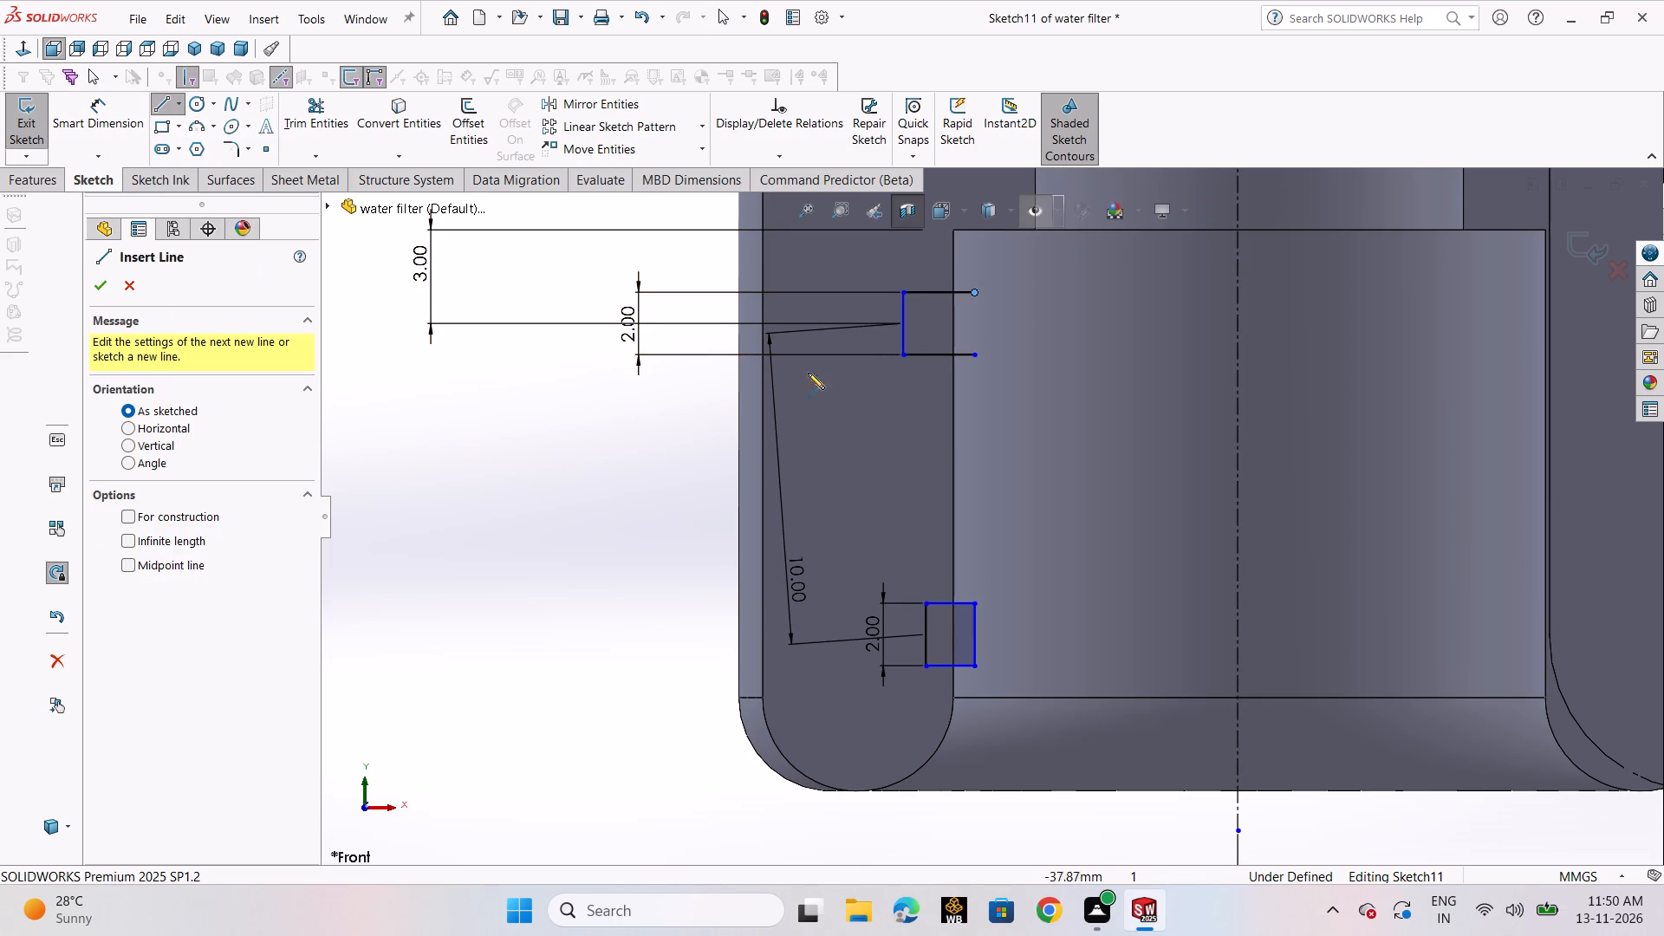
left_click(976, 294)
left_click(978, 354)
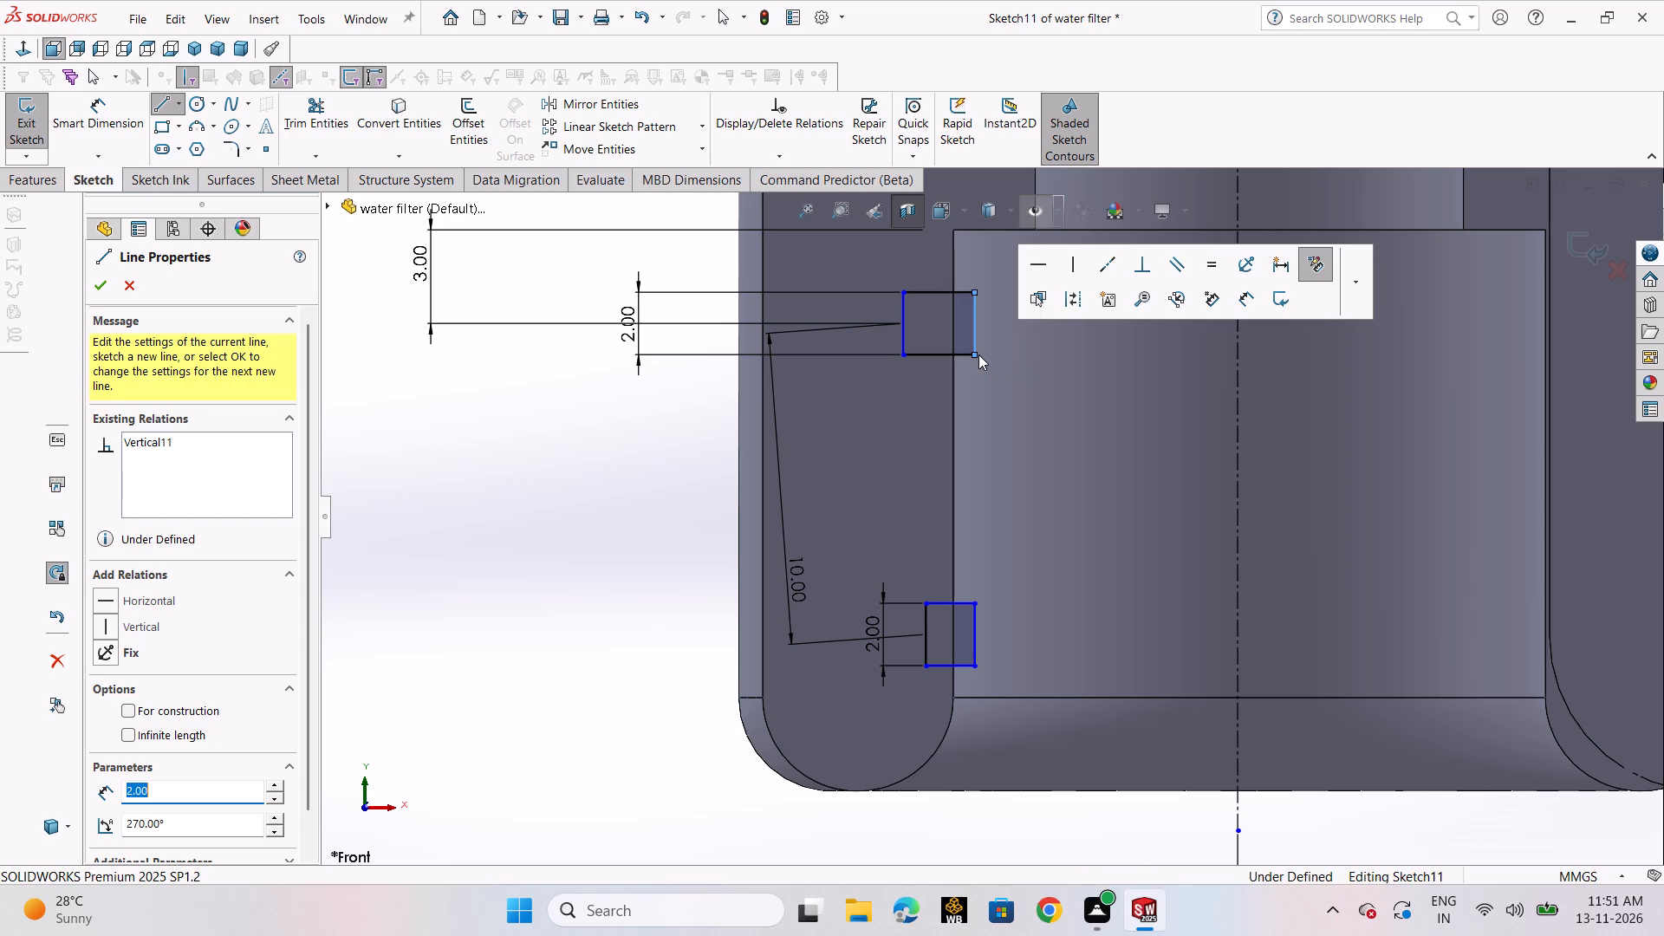
key("Escape")
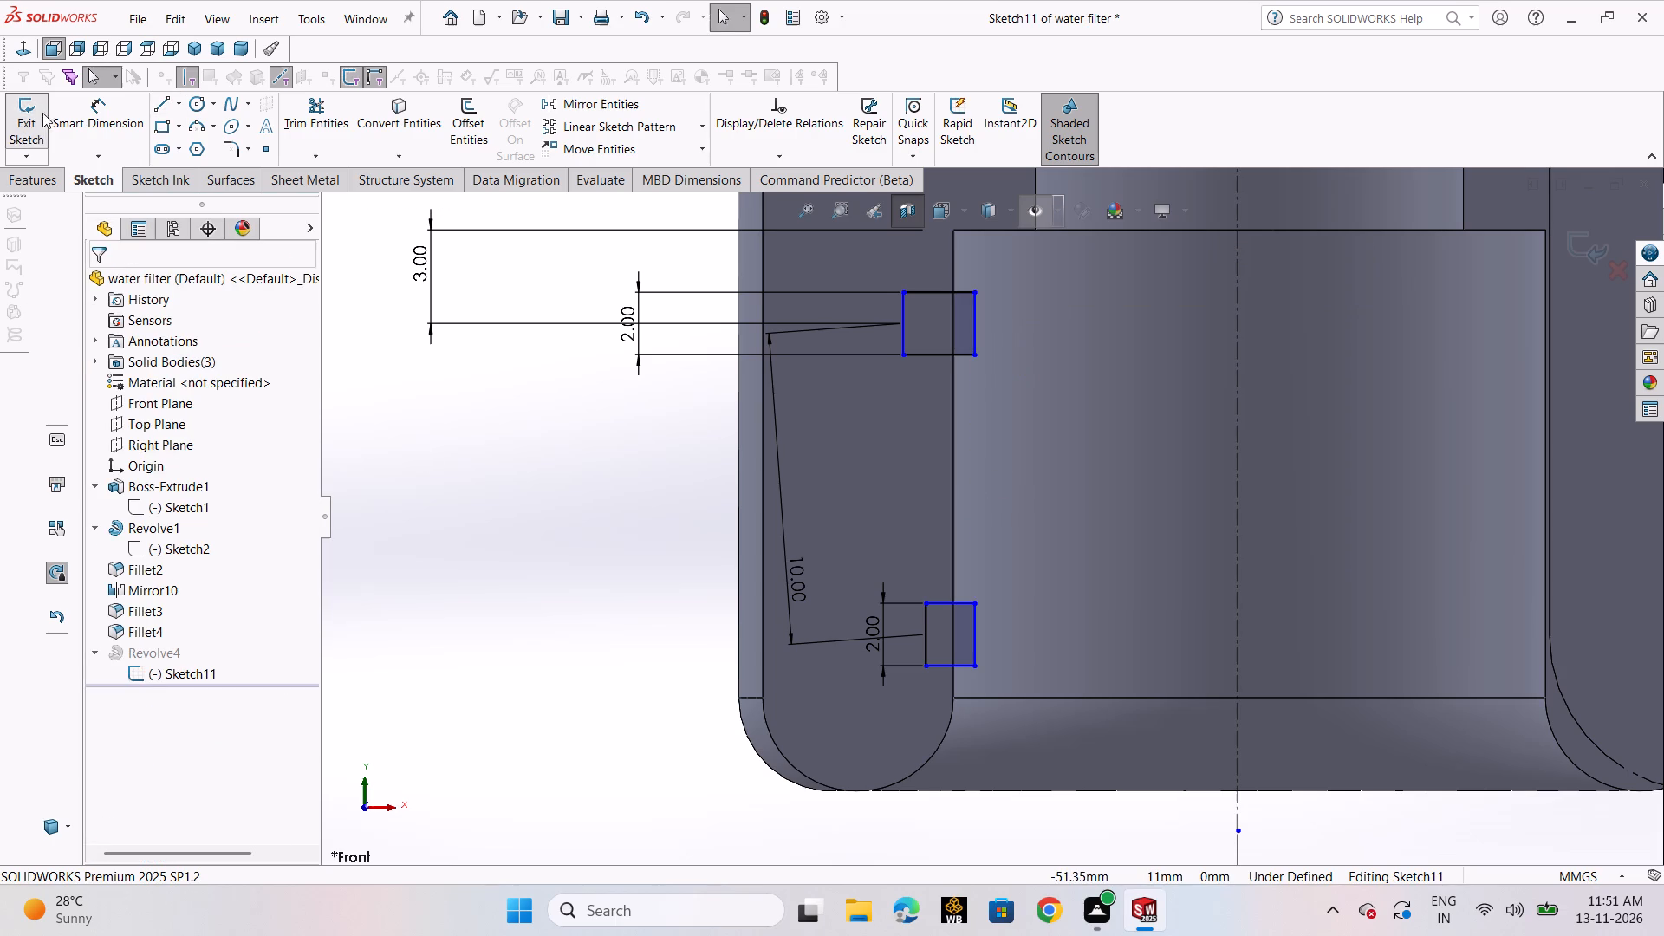
Dimension the upper rectangle's bore-facing side 9 mm from the vertical bore centerline.
left_click(79, 125)
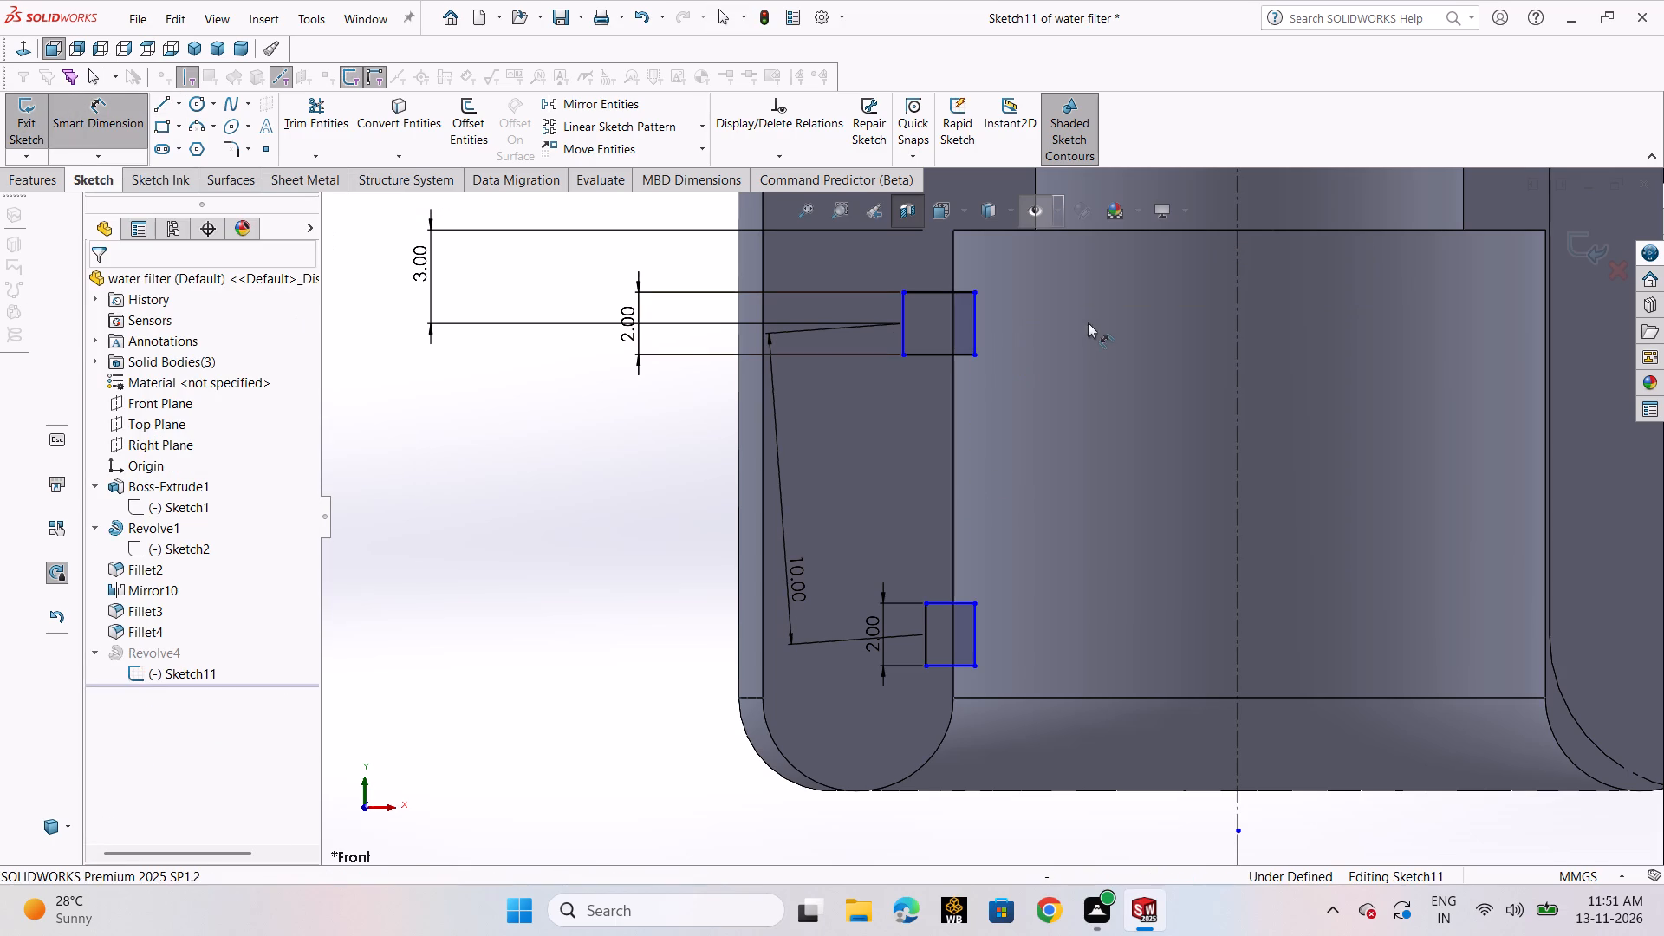
left_click(972, 328)
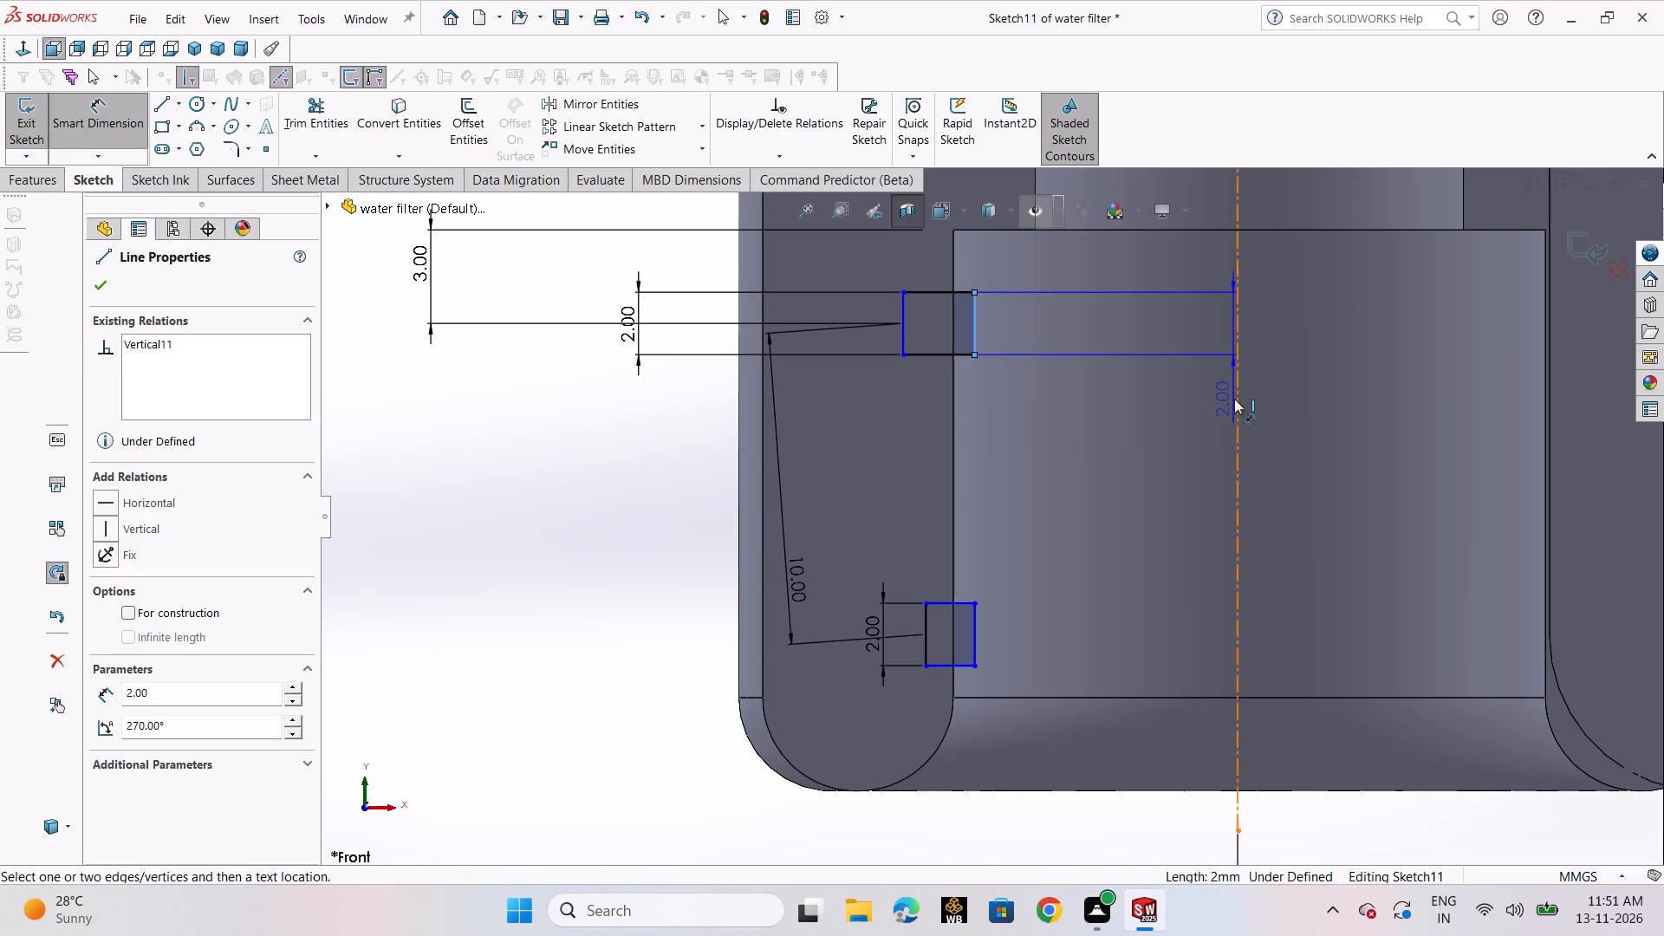
left_click(1234, 399)
left_click(1151, 834)
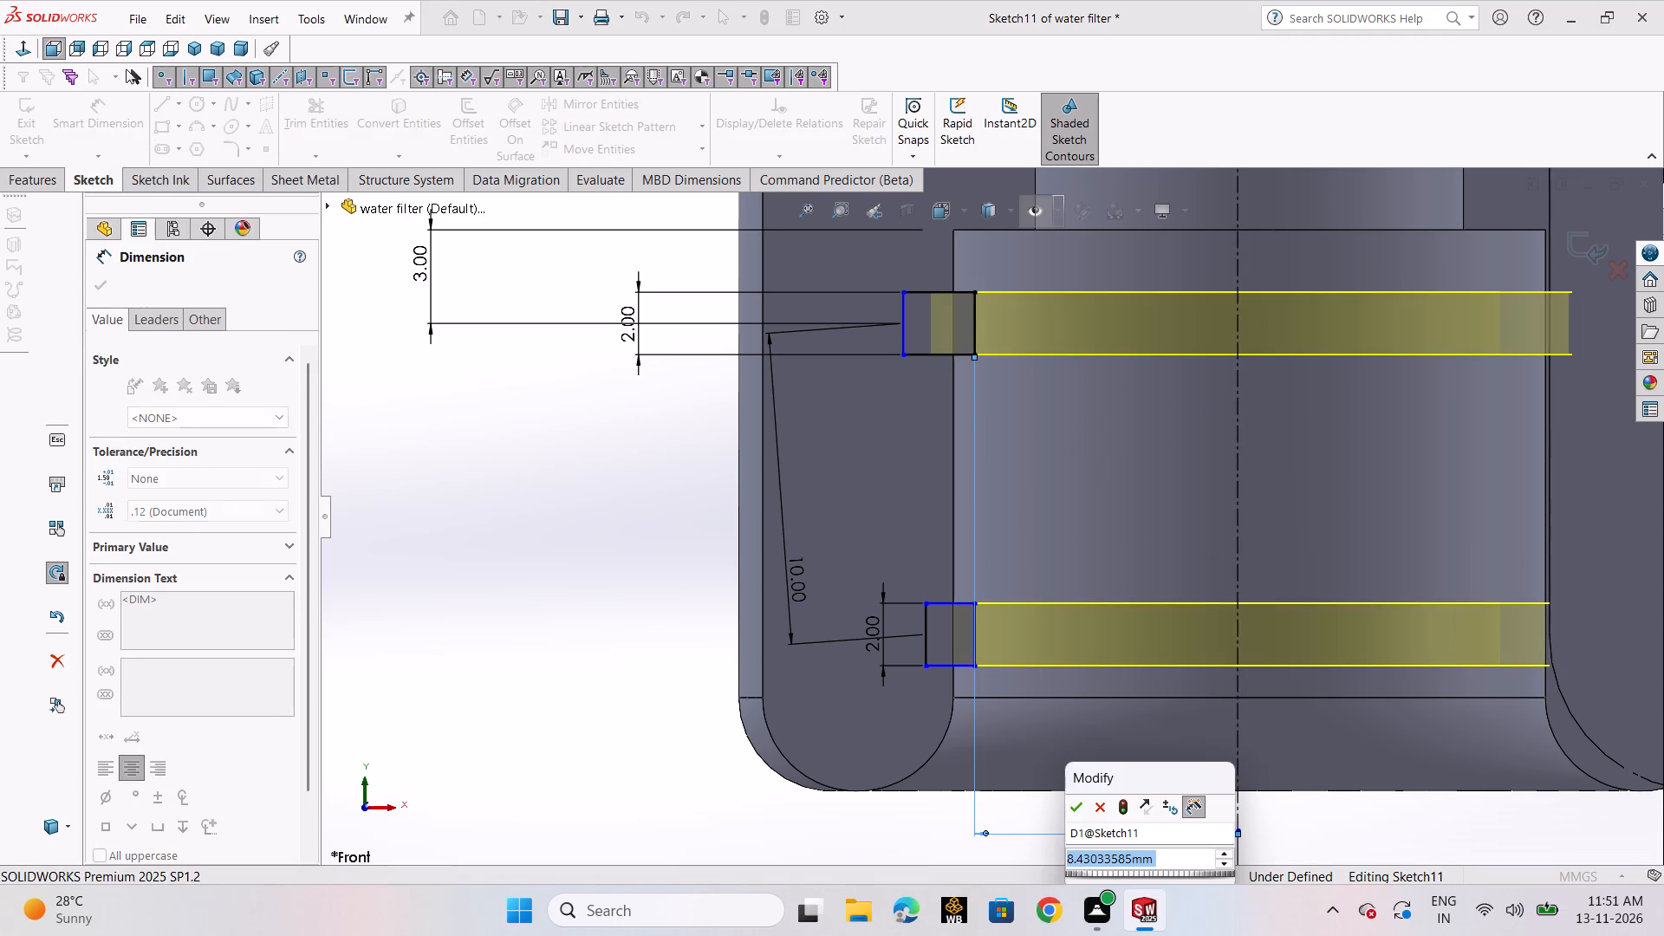
key("9")
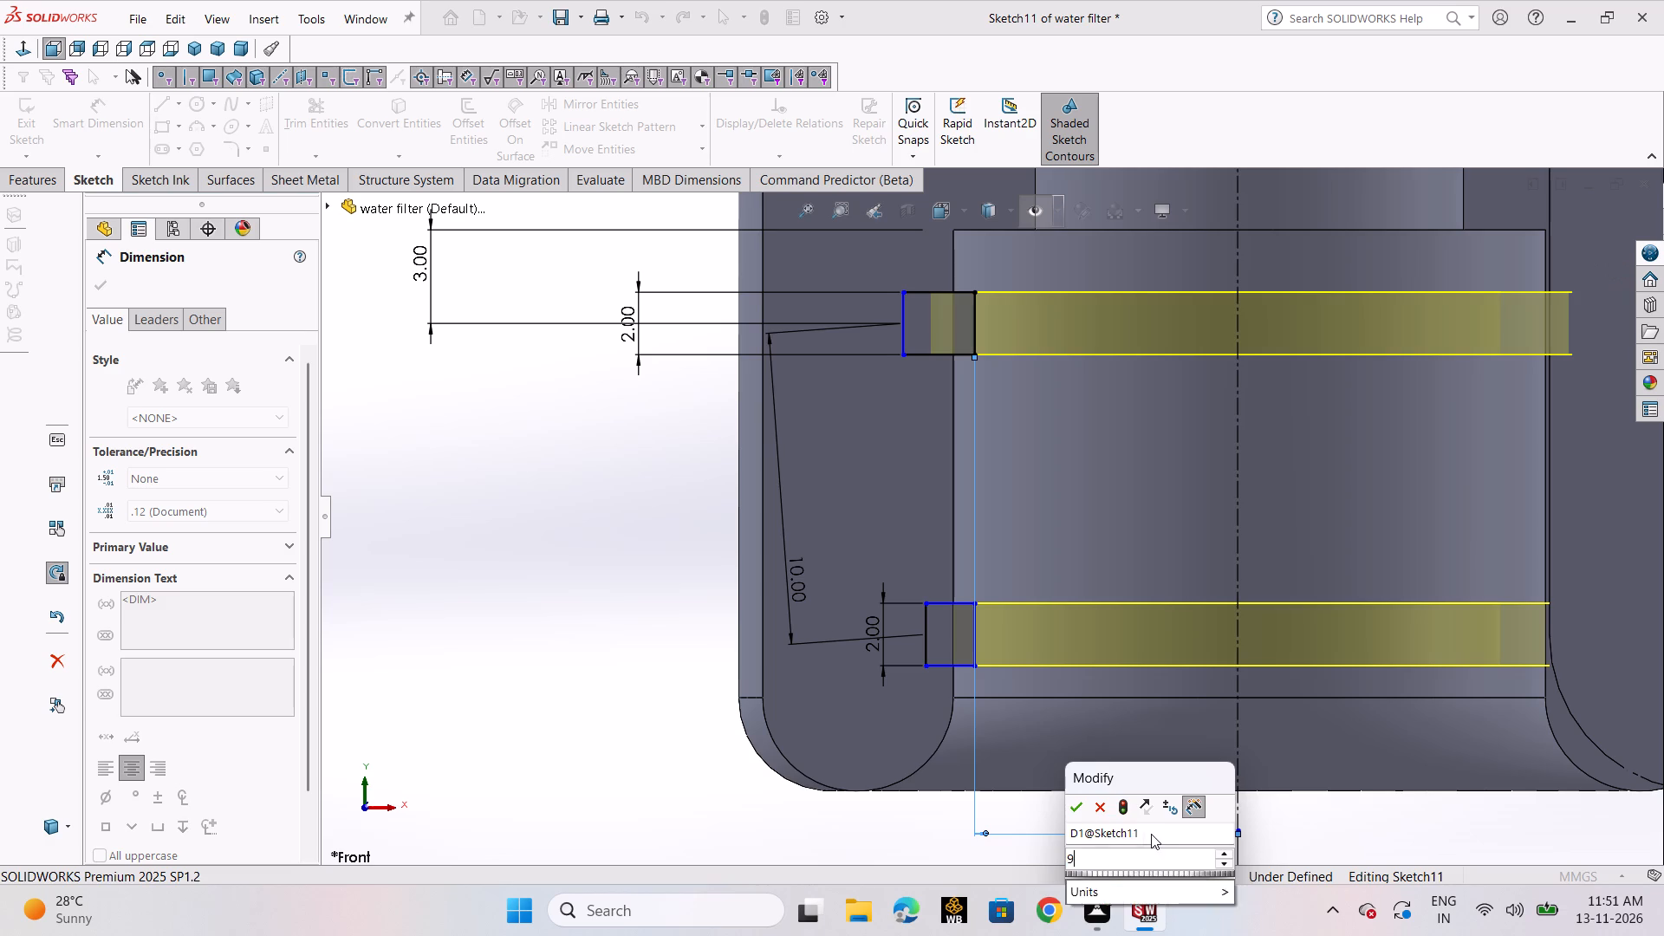
key("Return")
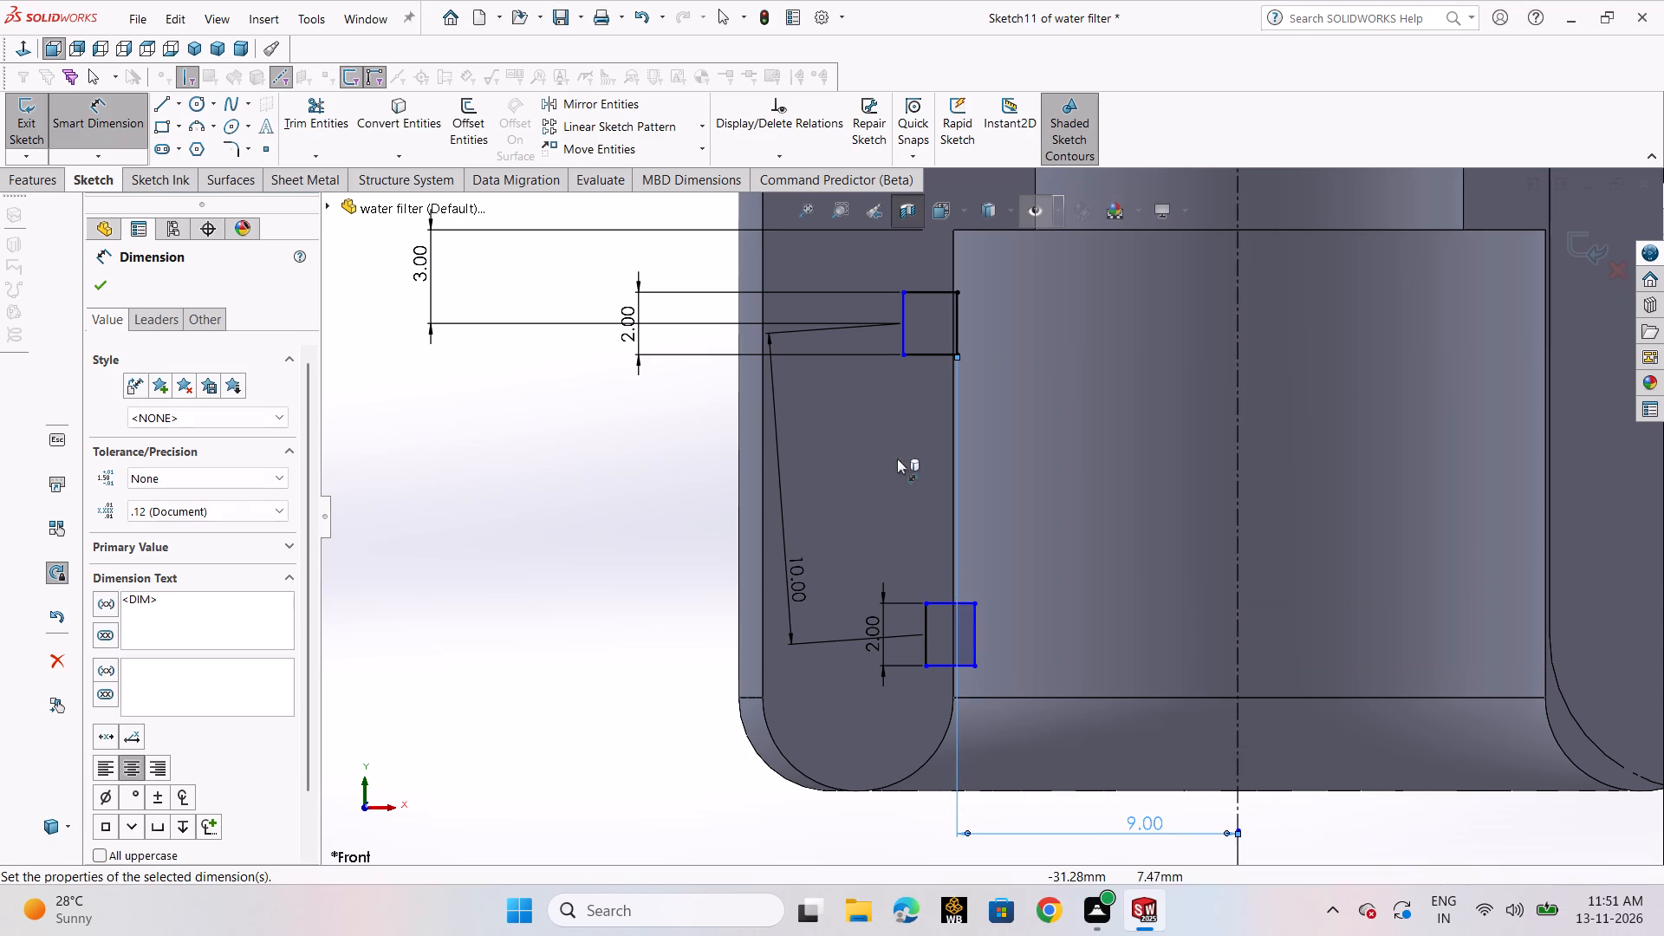
Dimension the upper rectangle's outer side, inside the wall, 10.5 mm from the bore centerline.
left_click(907, 336)
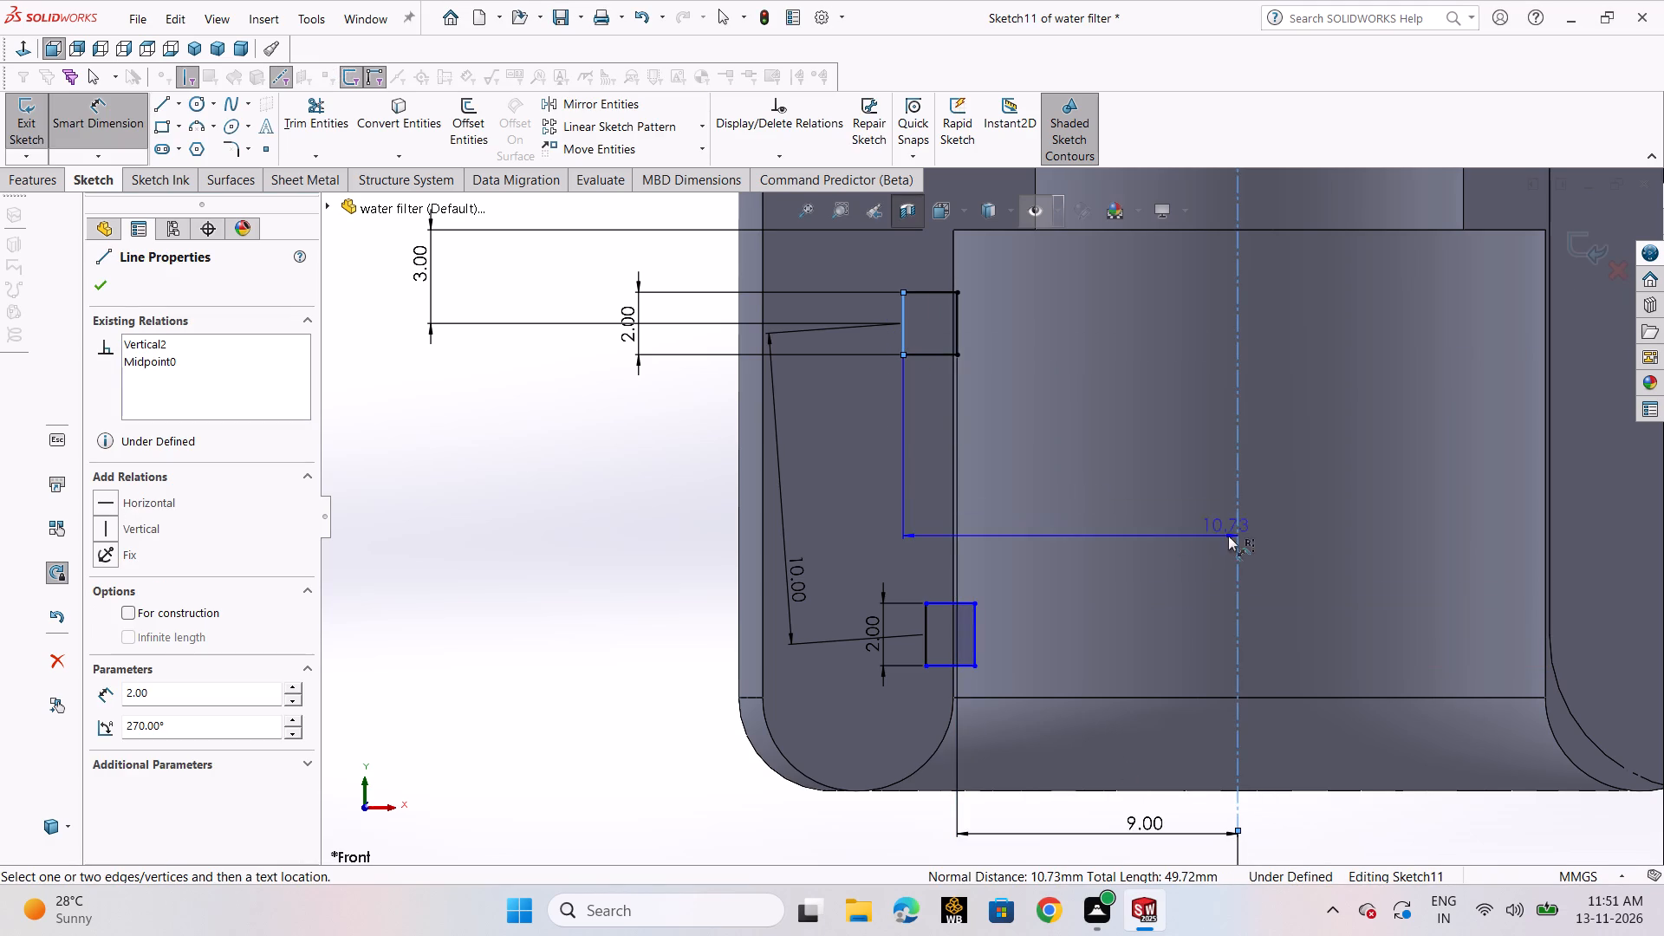
left_click(1238, 527)
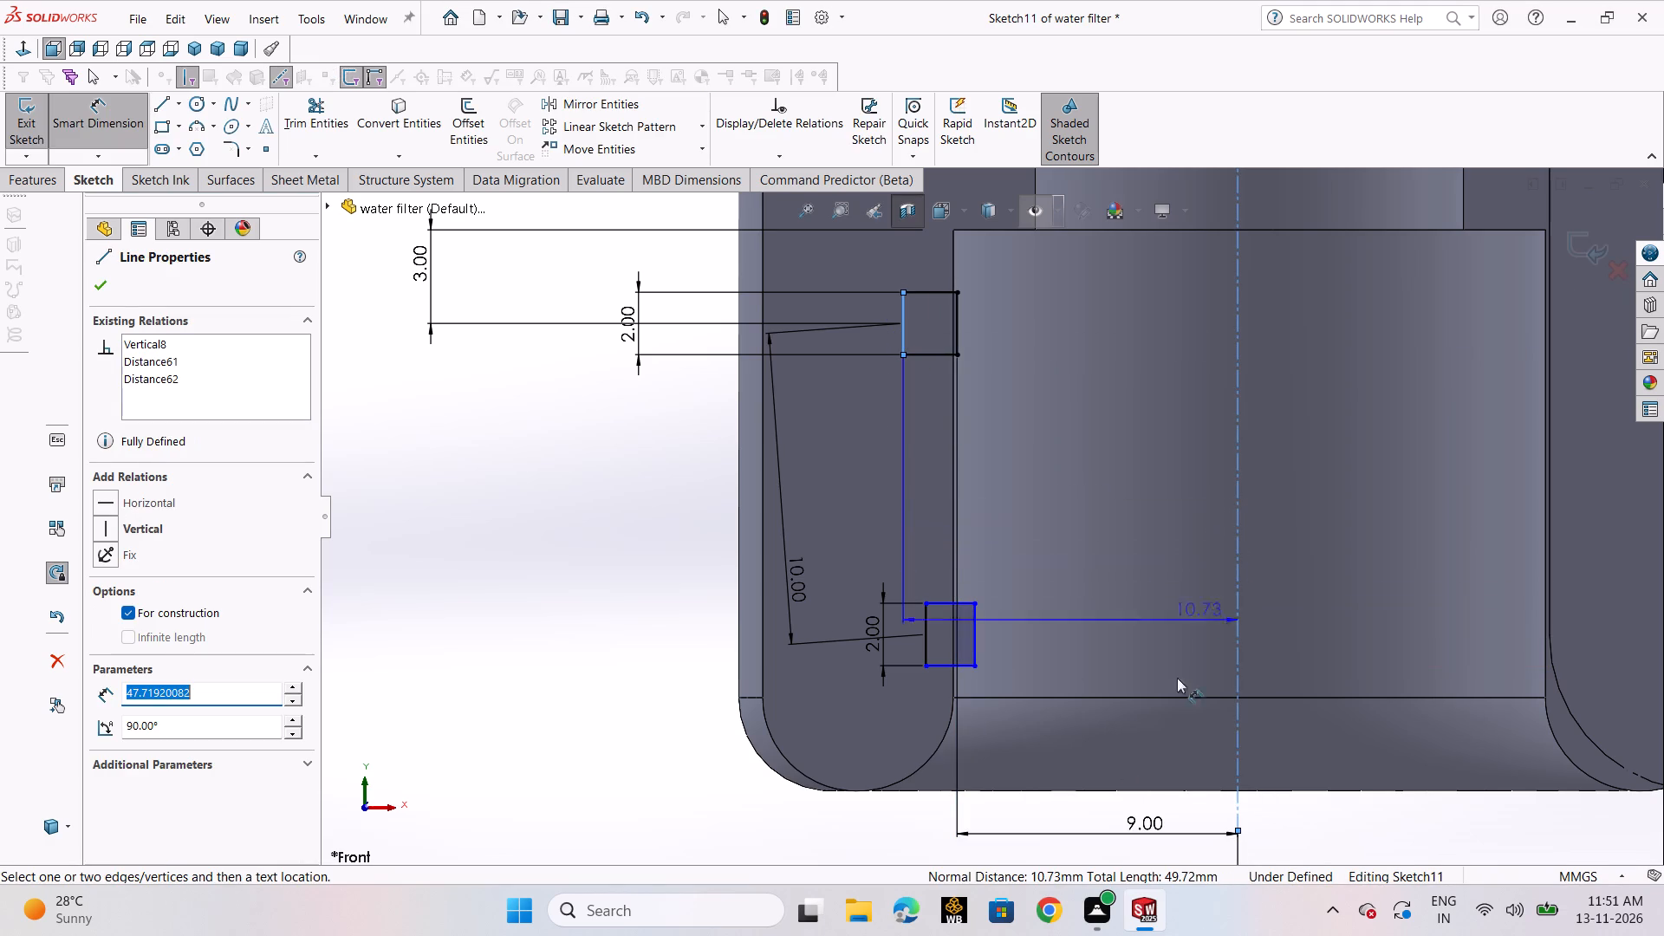
left_click(1091, 855)
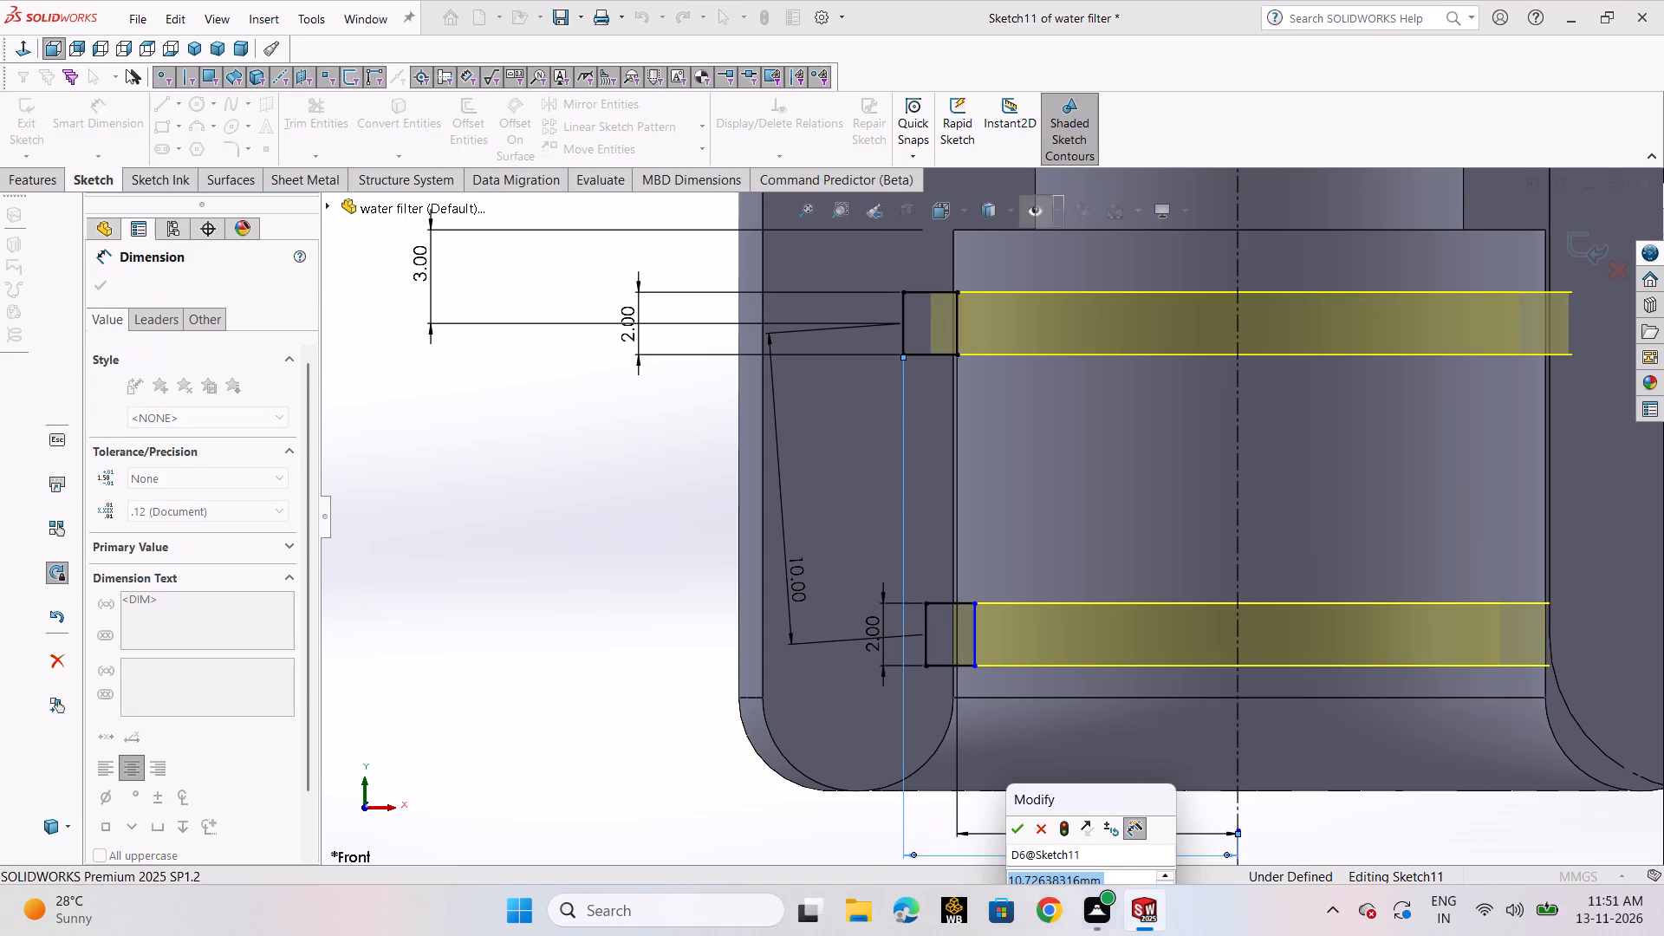
type("10+0.5")
key("Return")
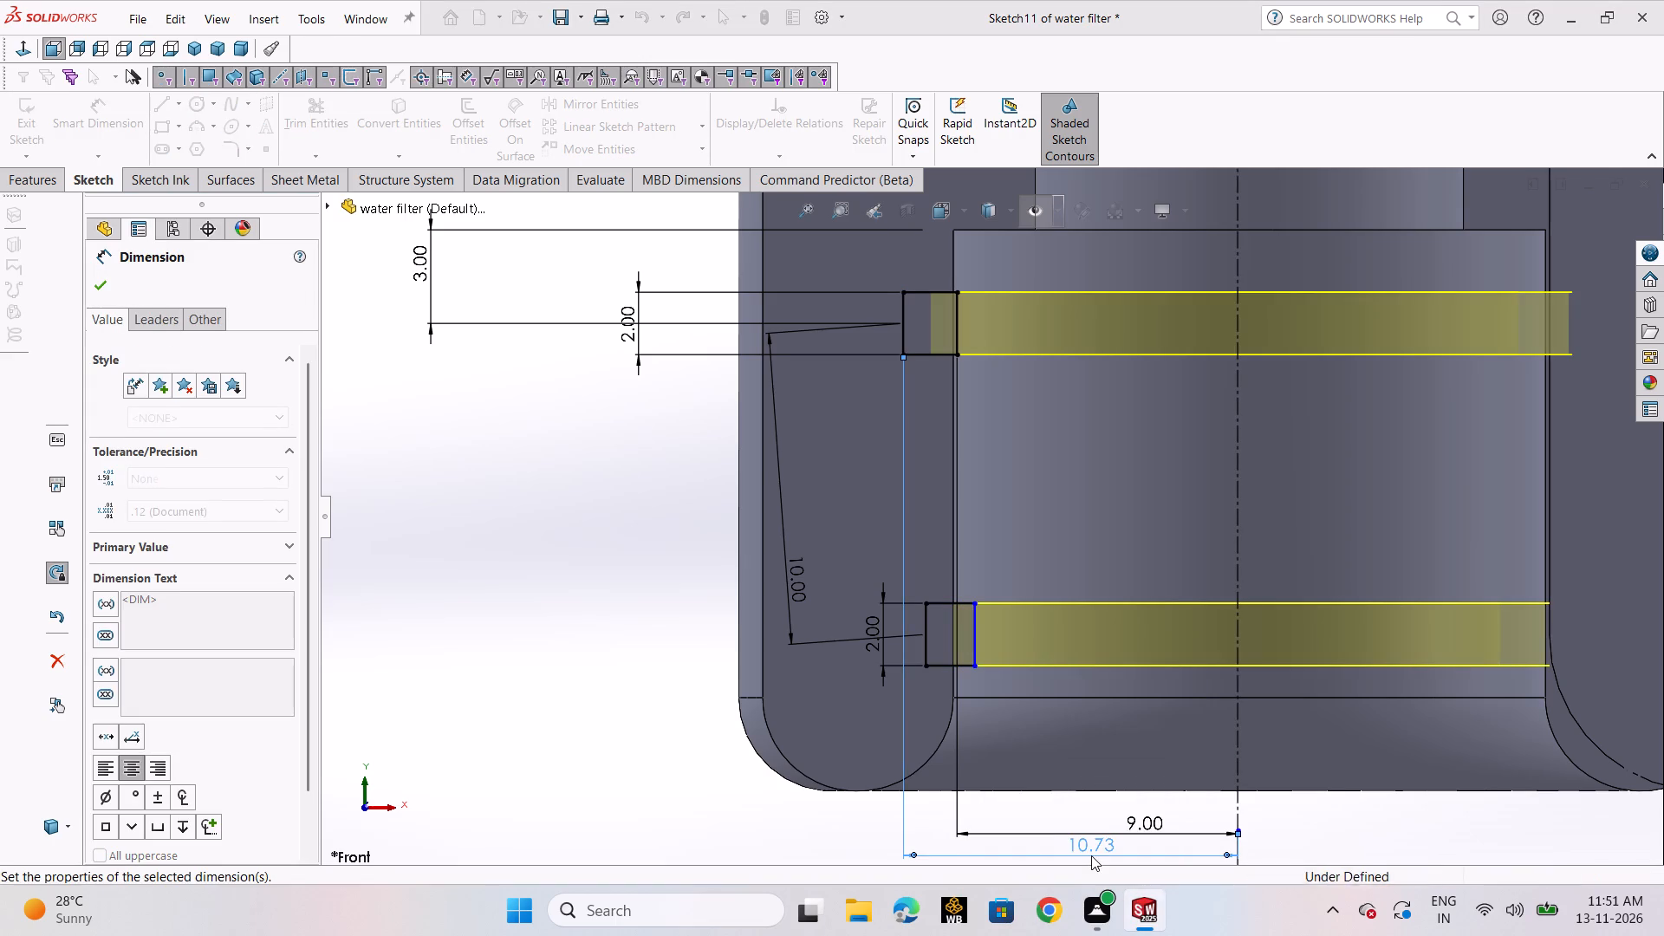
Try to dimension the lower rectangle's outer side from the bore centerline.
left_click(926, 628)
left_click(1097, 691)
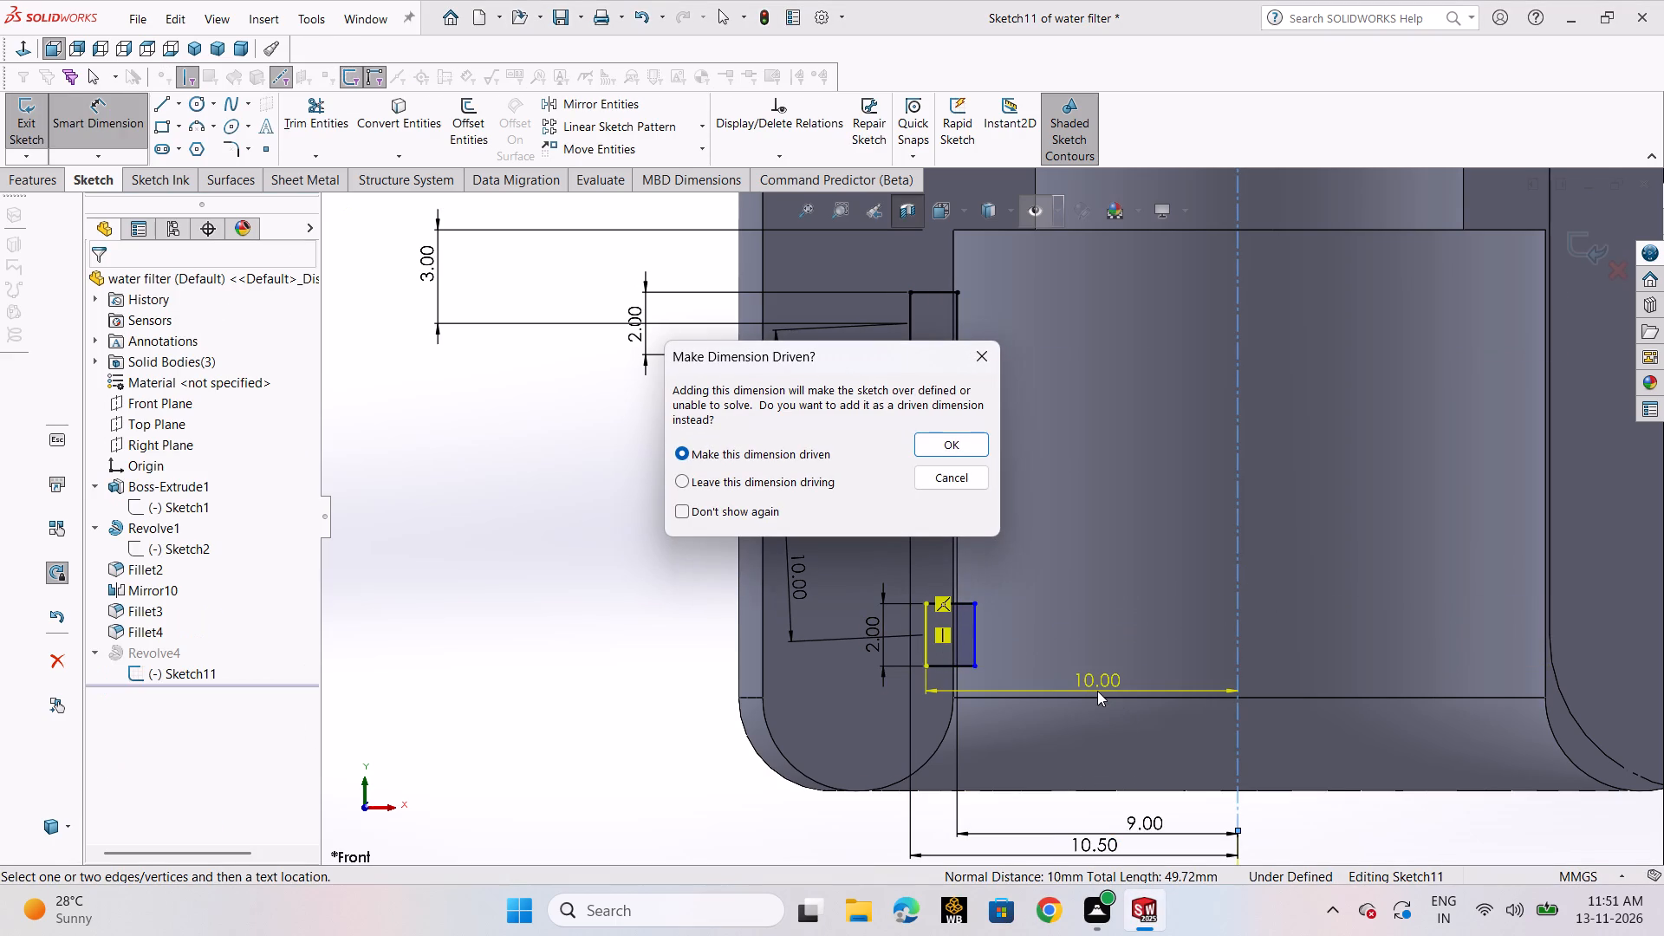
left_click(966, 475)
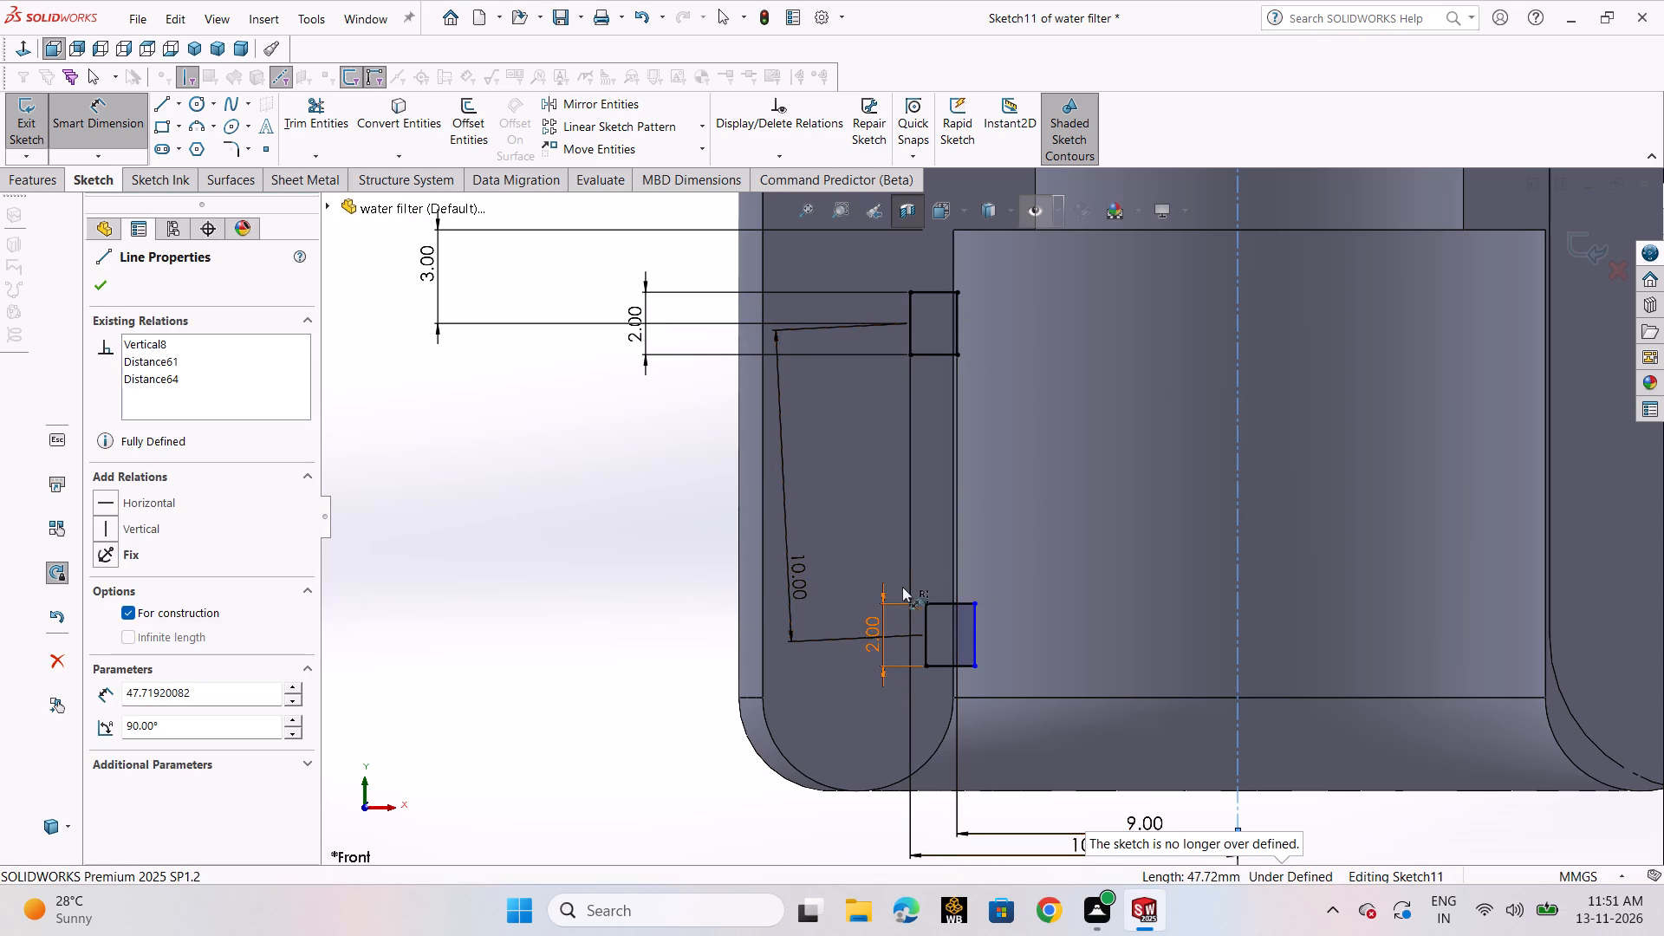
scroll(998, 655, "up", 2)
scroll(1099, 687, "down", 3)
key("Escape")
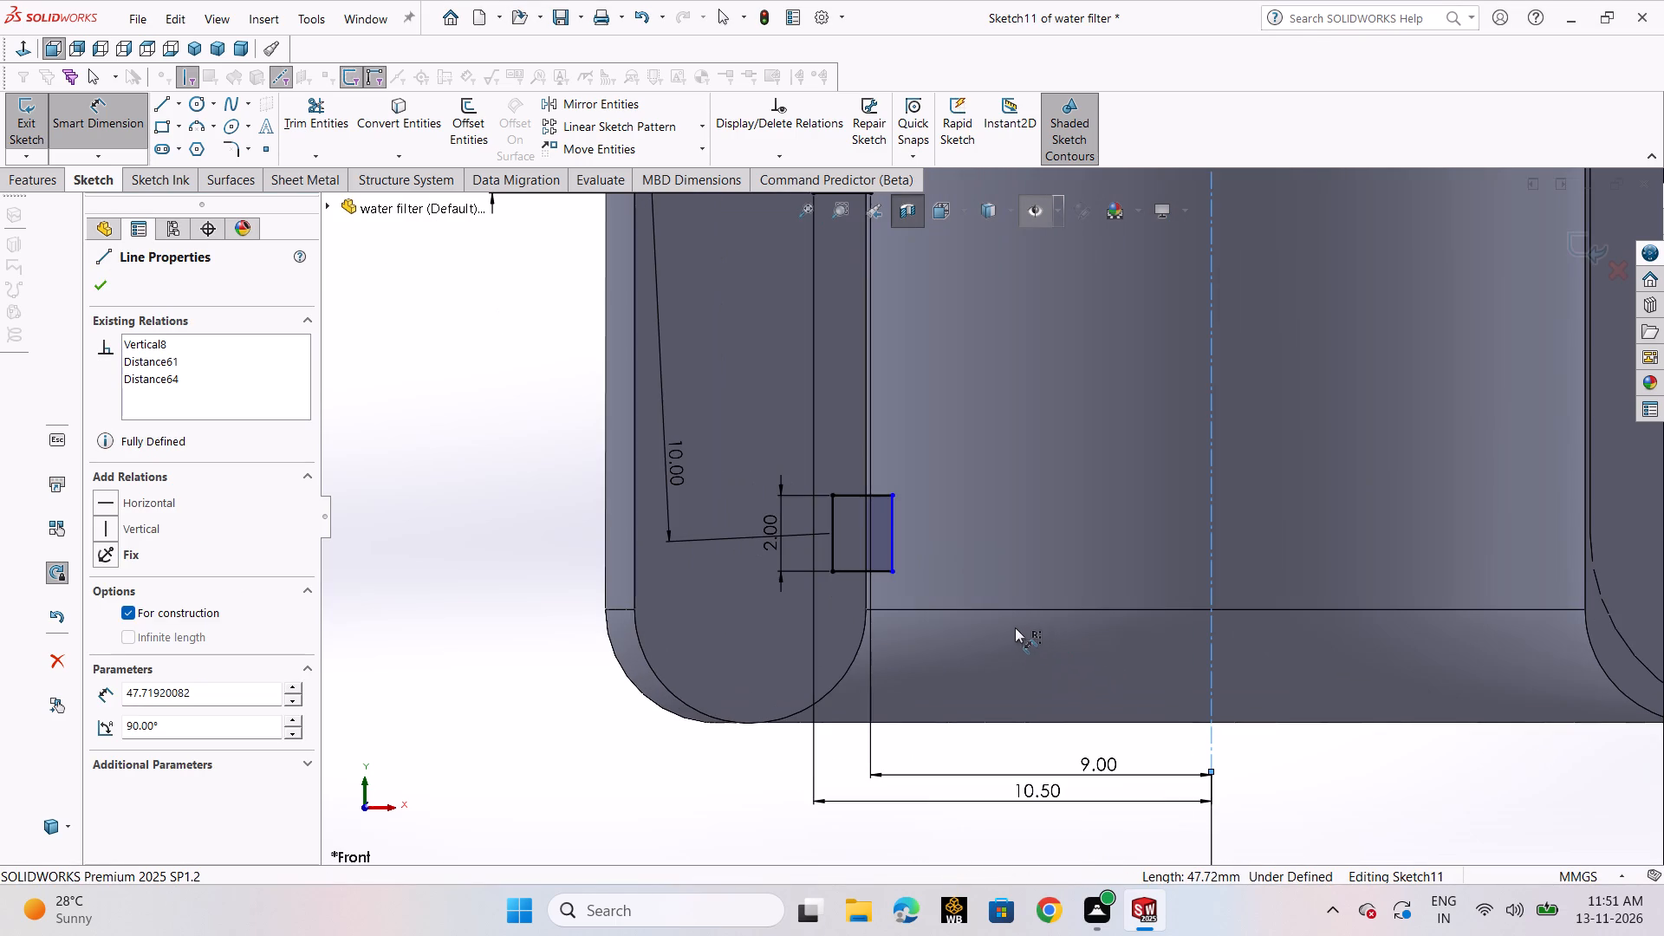
Delete the lower rectangle's outer vertical side together with the 10.00 spacing dimension attached to it.
scroll(871, 476, "up", 3)
left_click(812, 487)
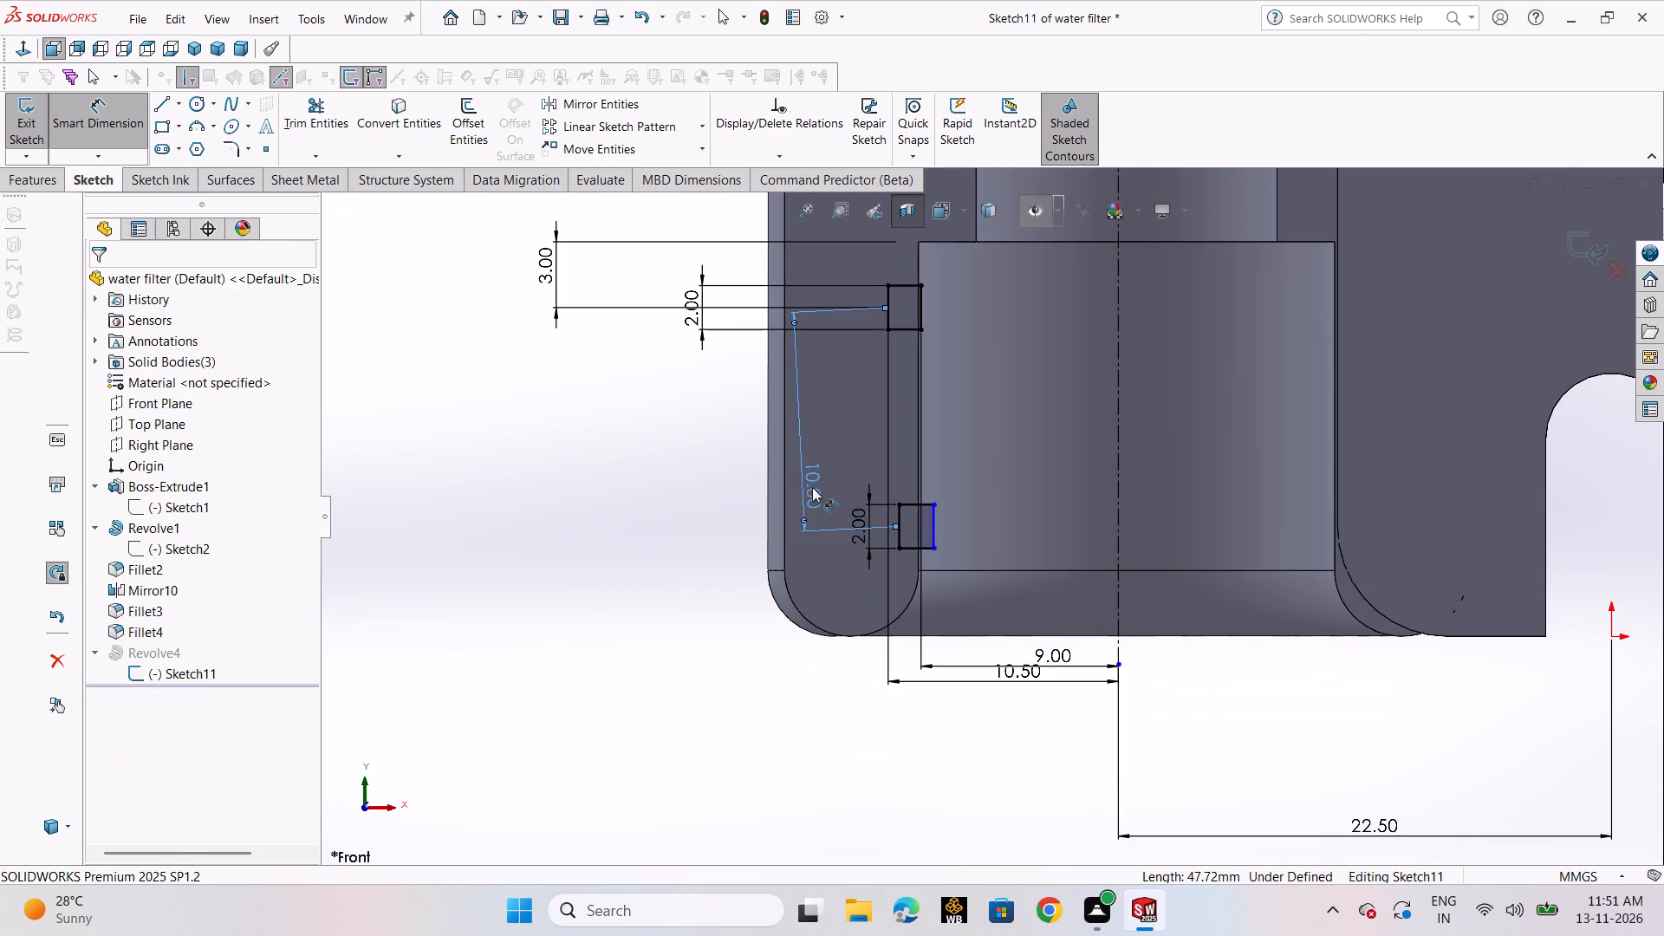
left_click(744, 458)
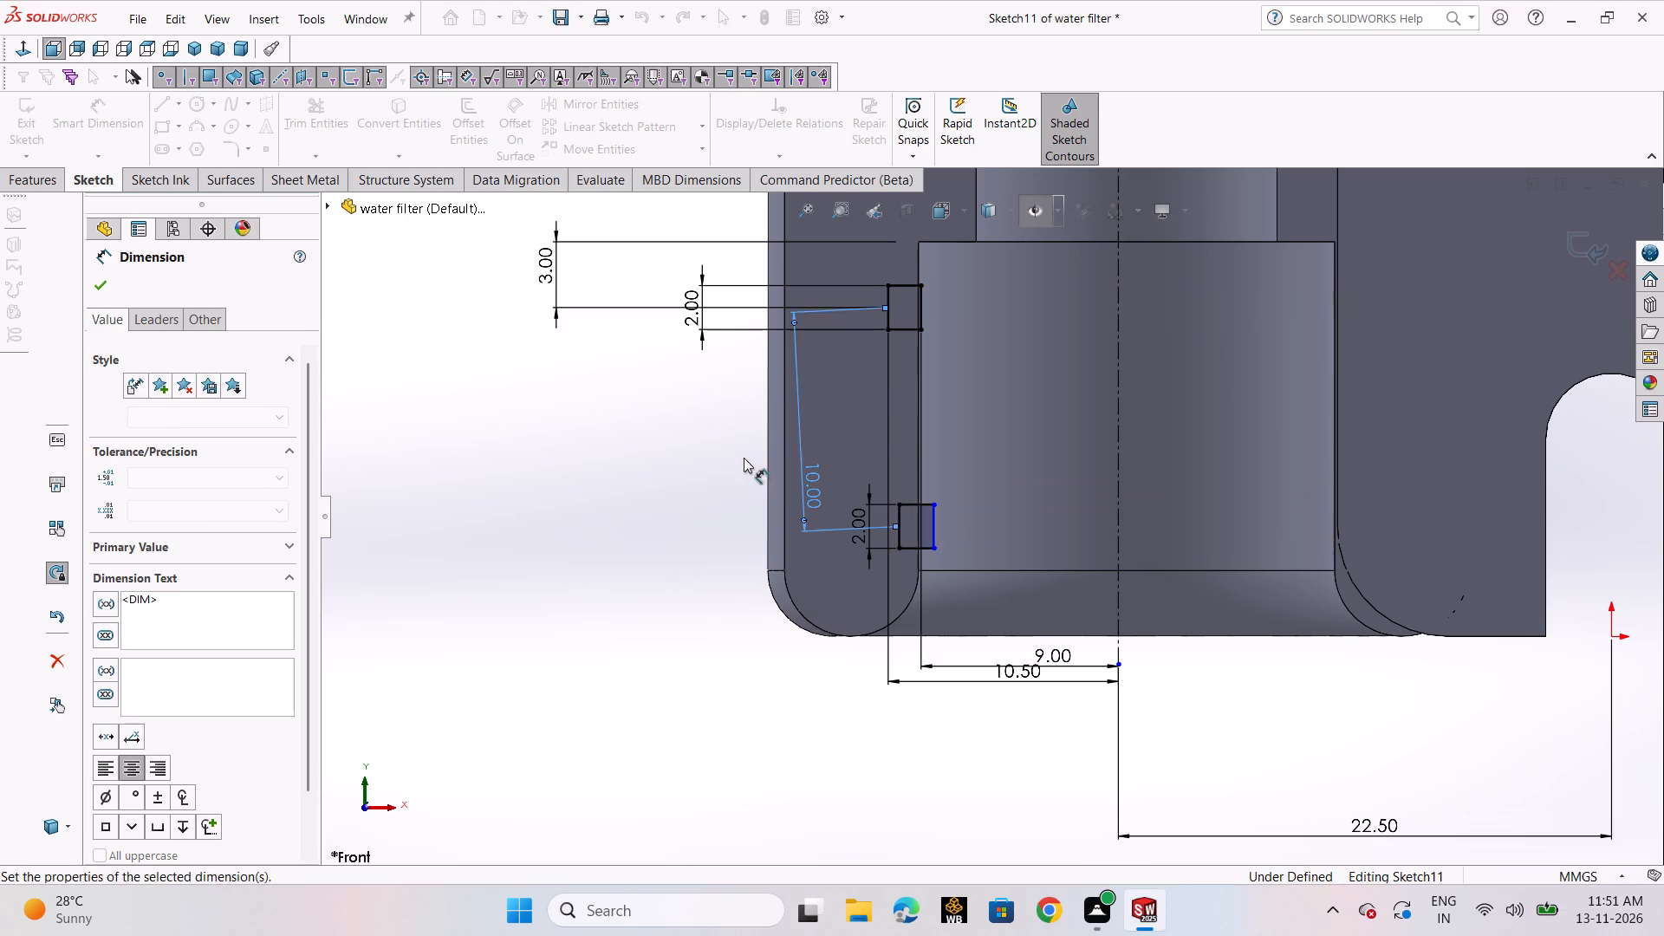
left_click(652, 561)
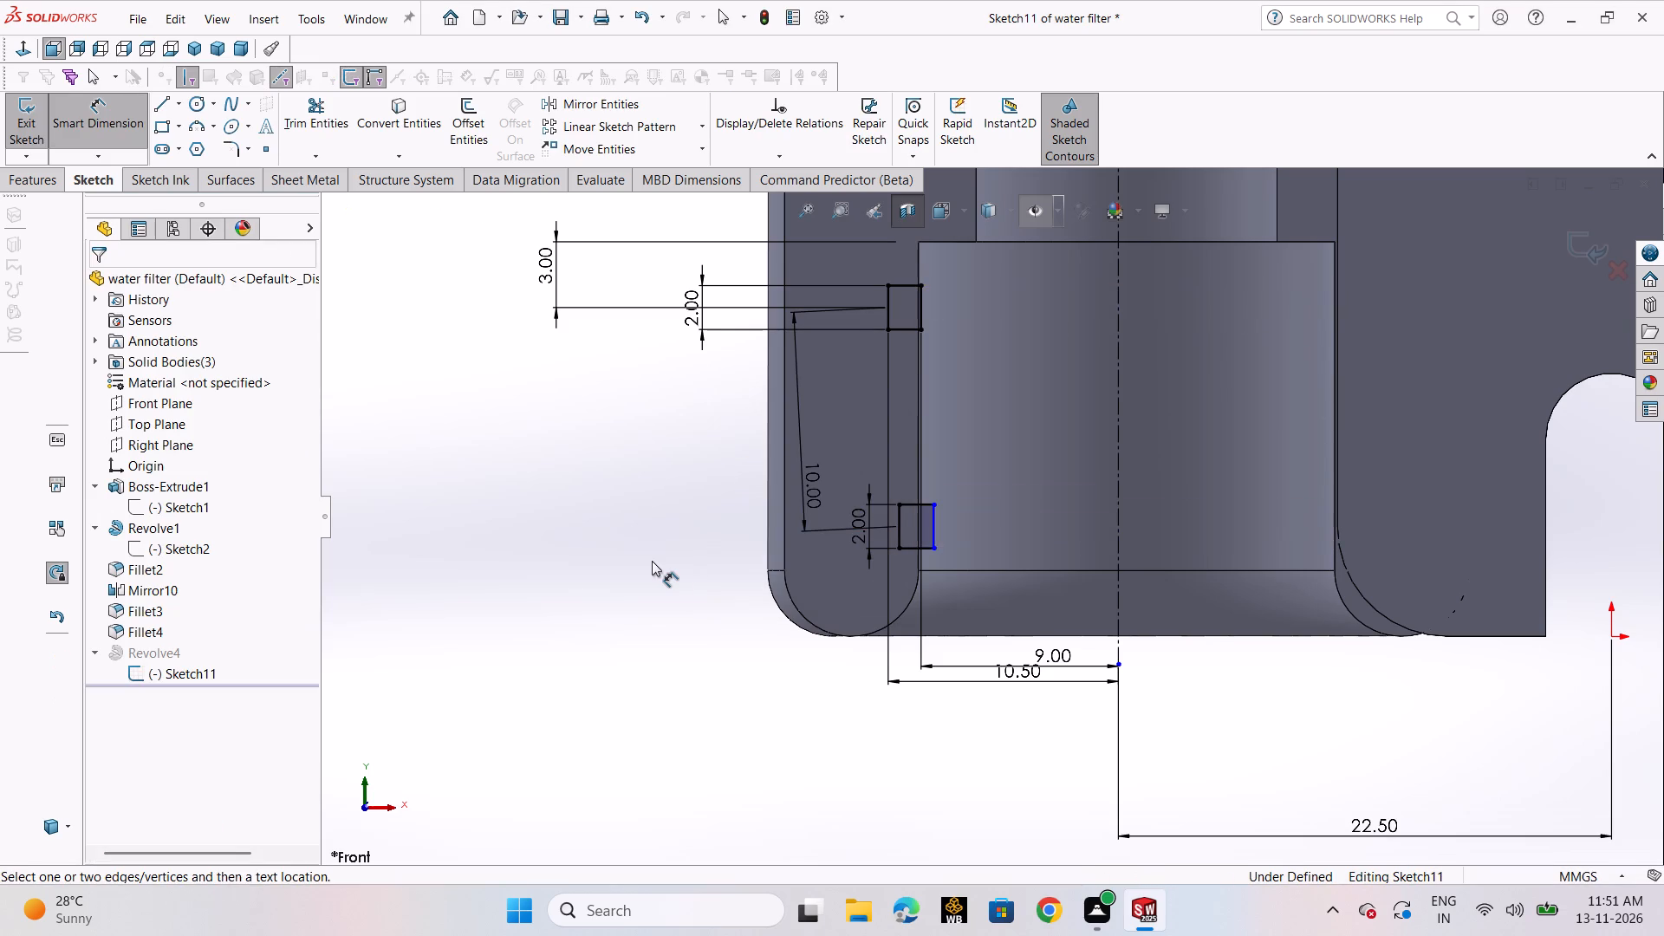
left_click(787, 627)
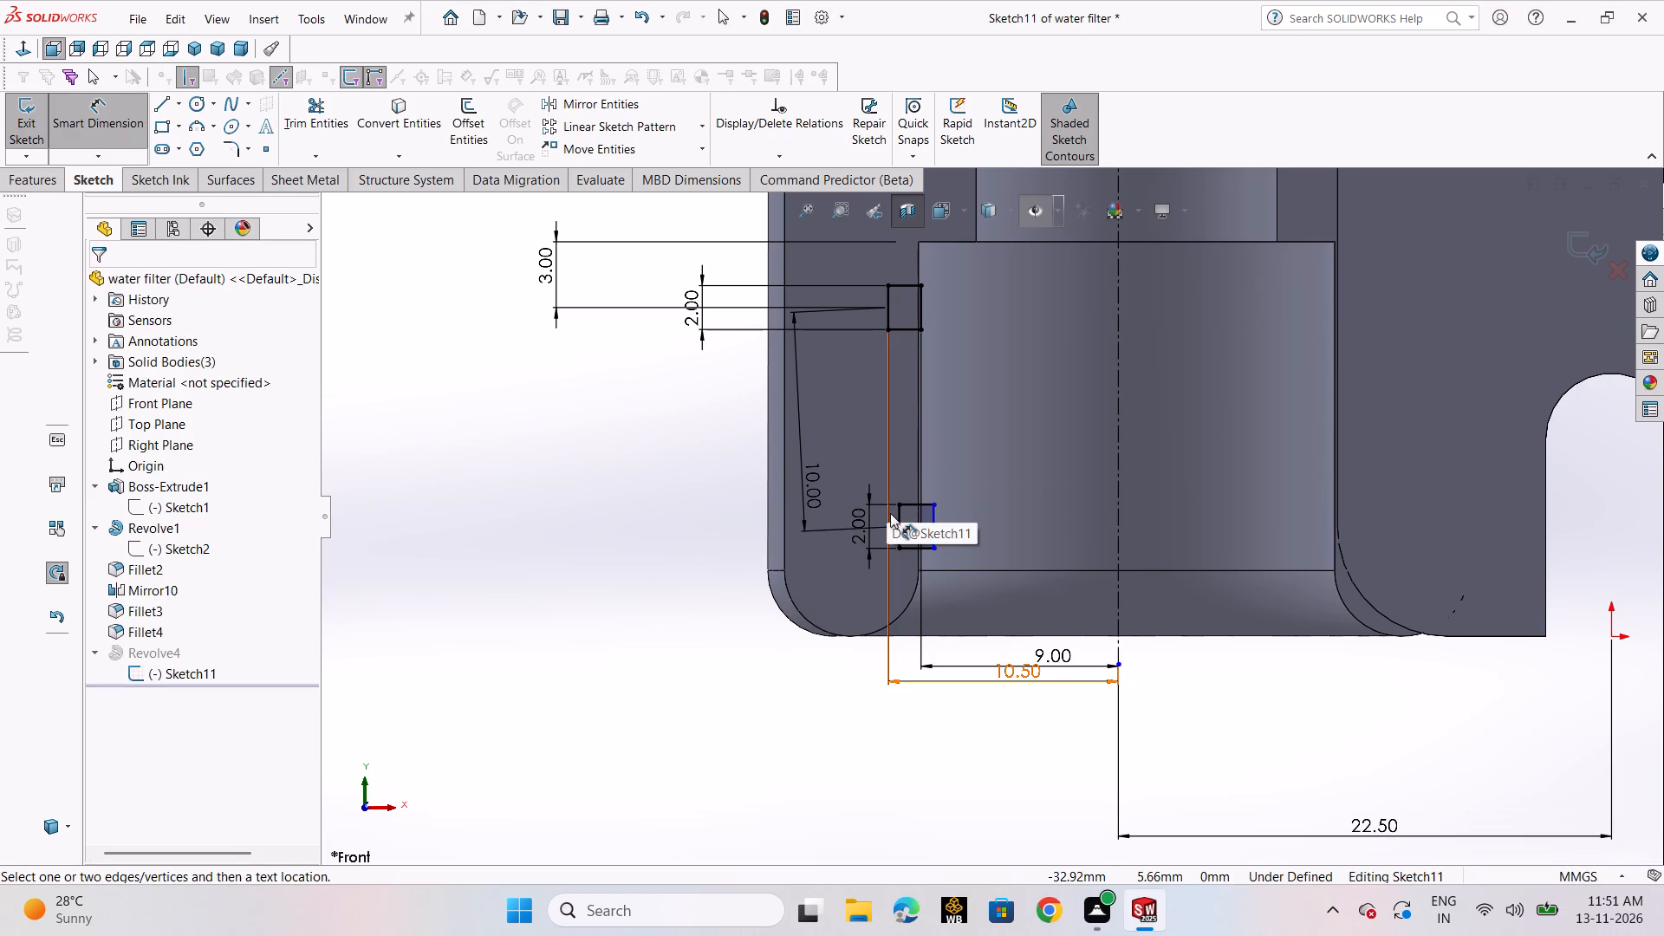
left_click(689, 673)
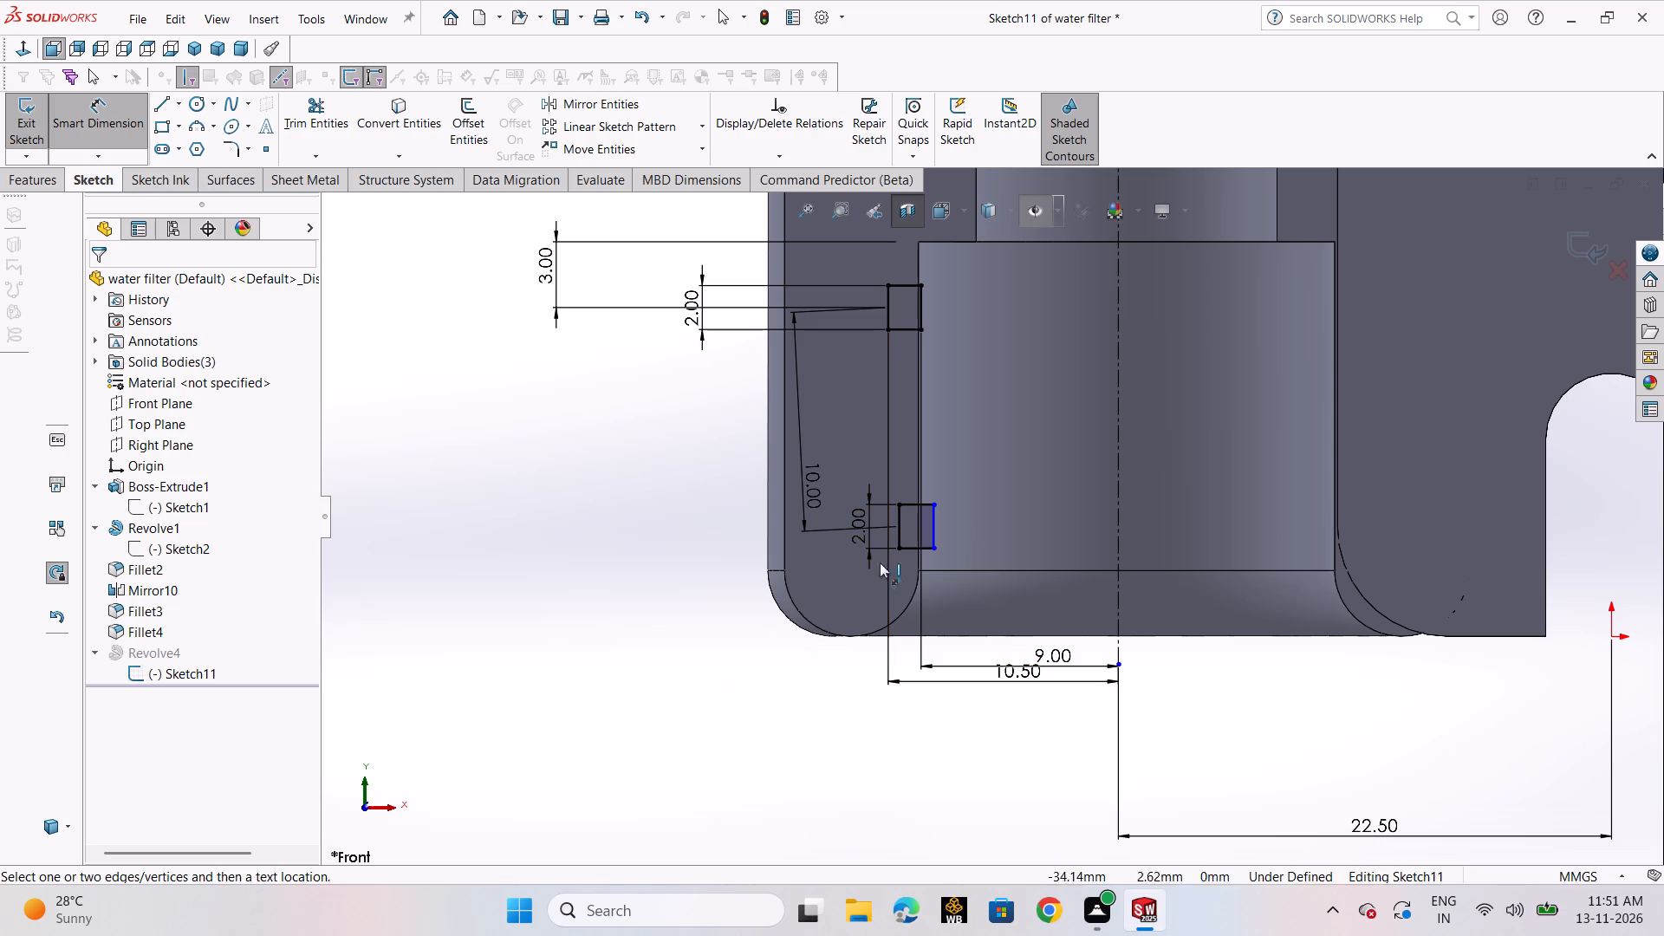
left_click(901, 543)
key("Delete")
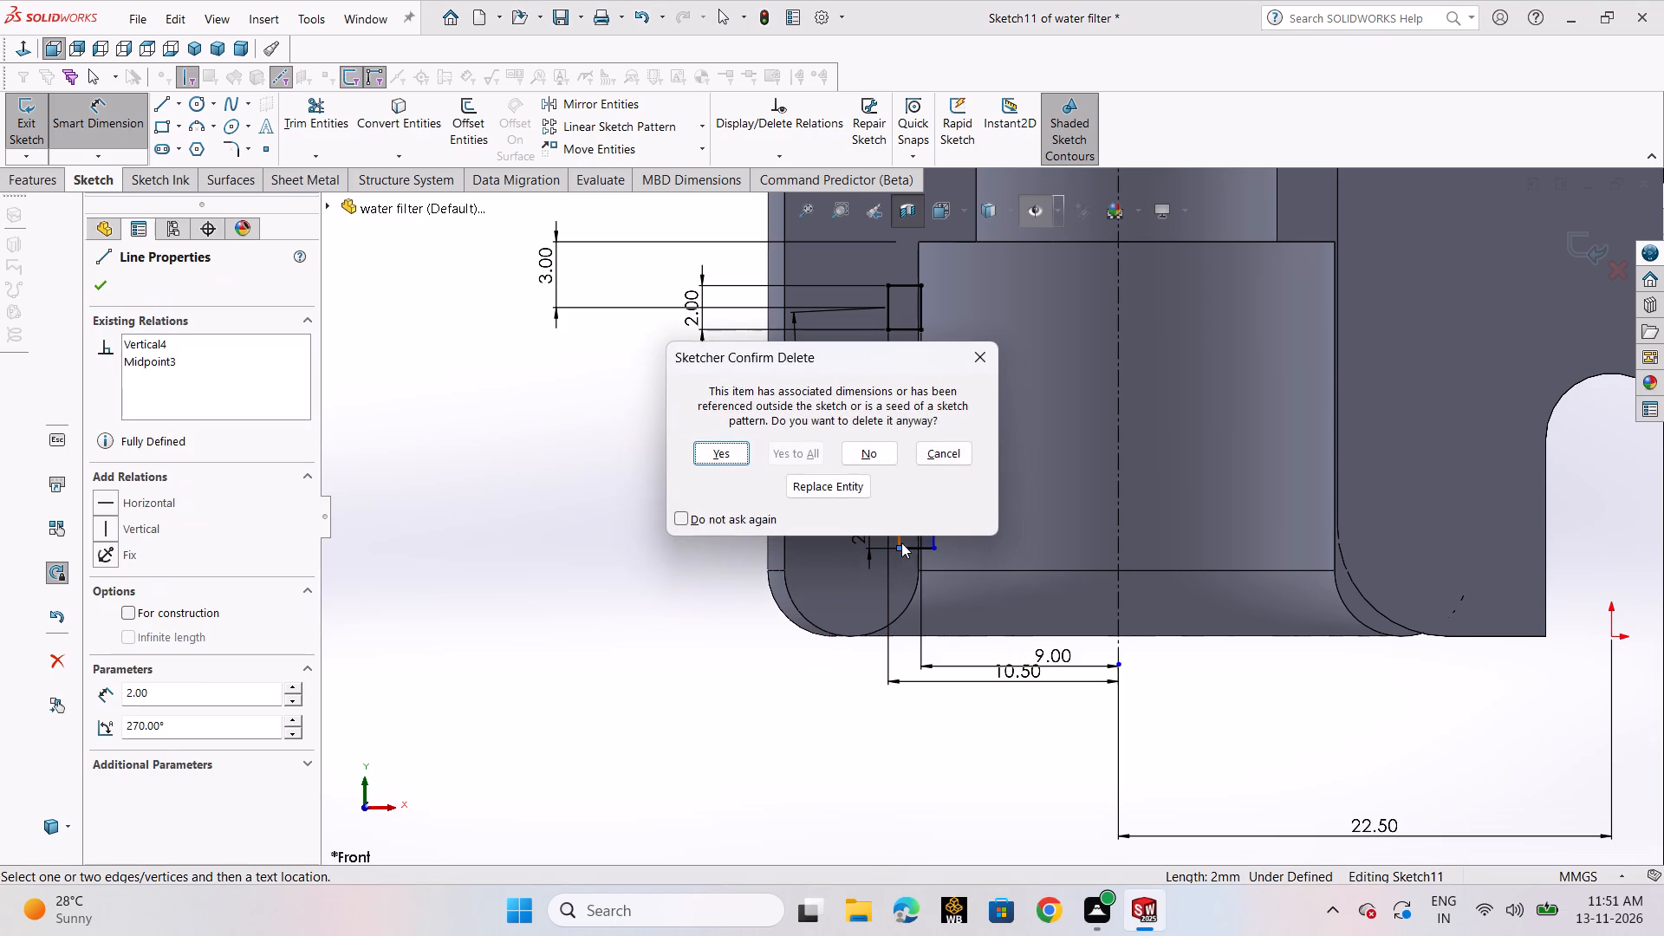
left_click(732, 456)
Dimension the lower profile's remaining bore-facing side 9 mm from the bore centerline.
scroll(938, 526, "down", 2)
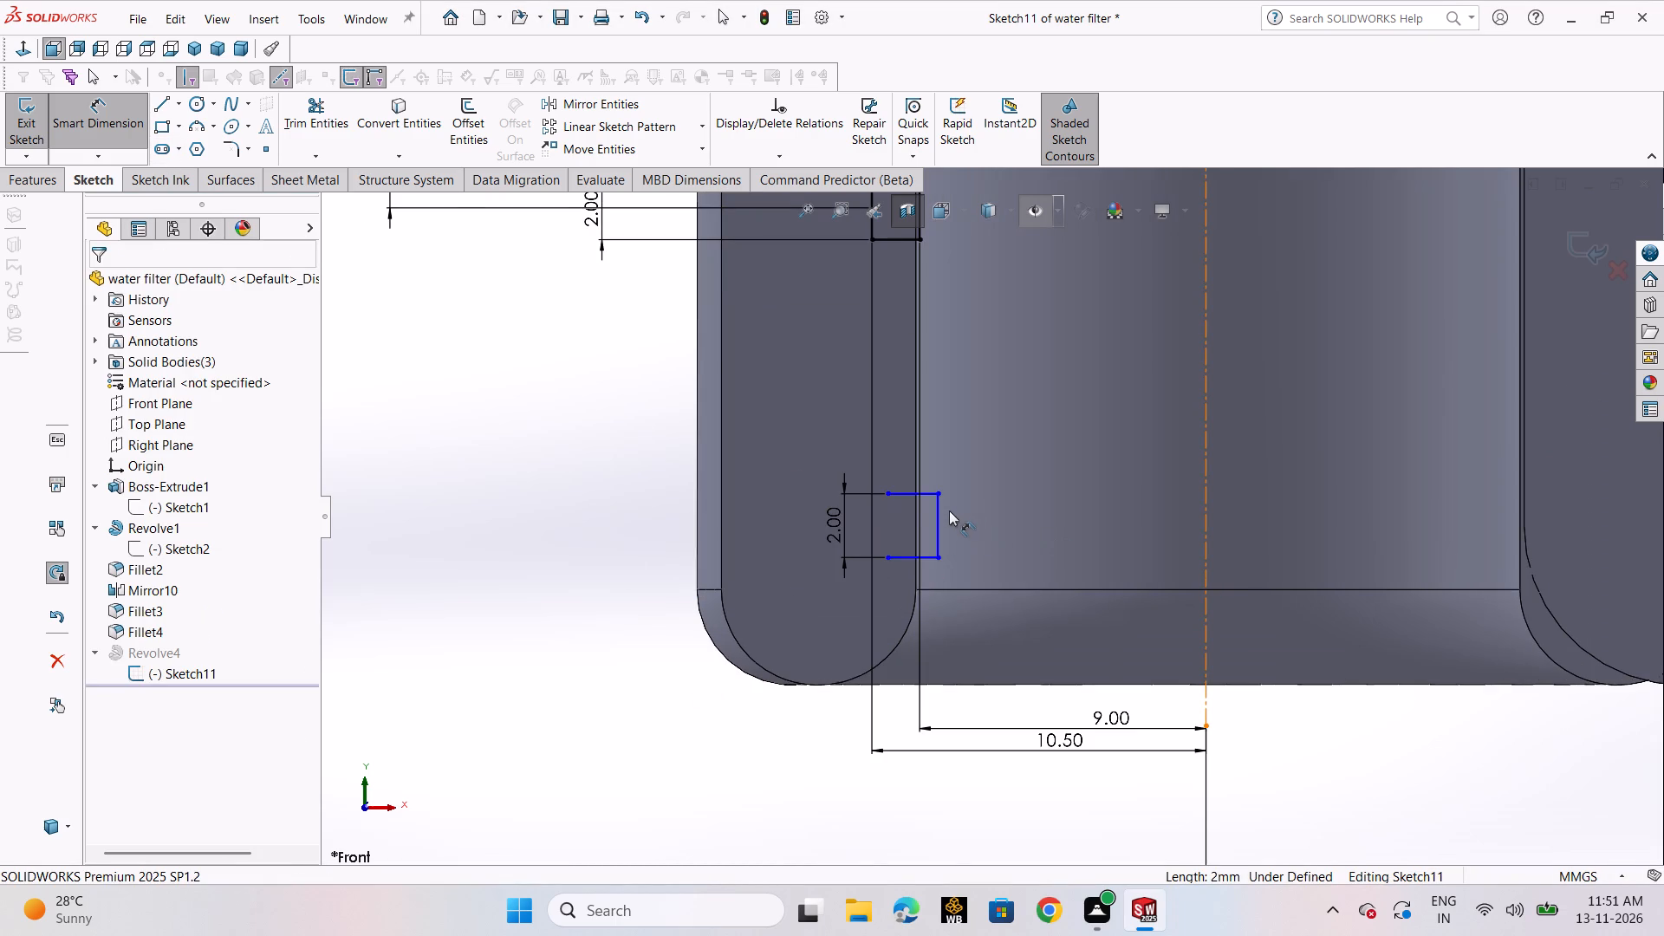
left_click(940, 521)
left_click(1206, 510)
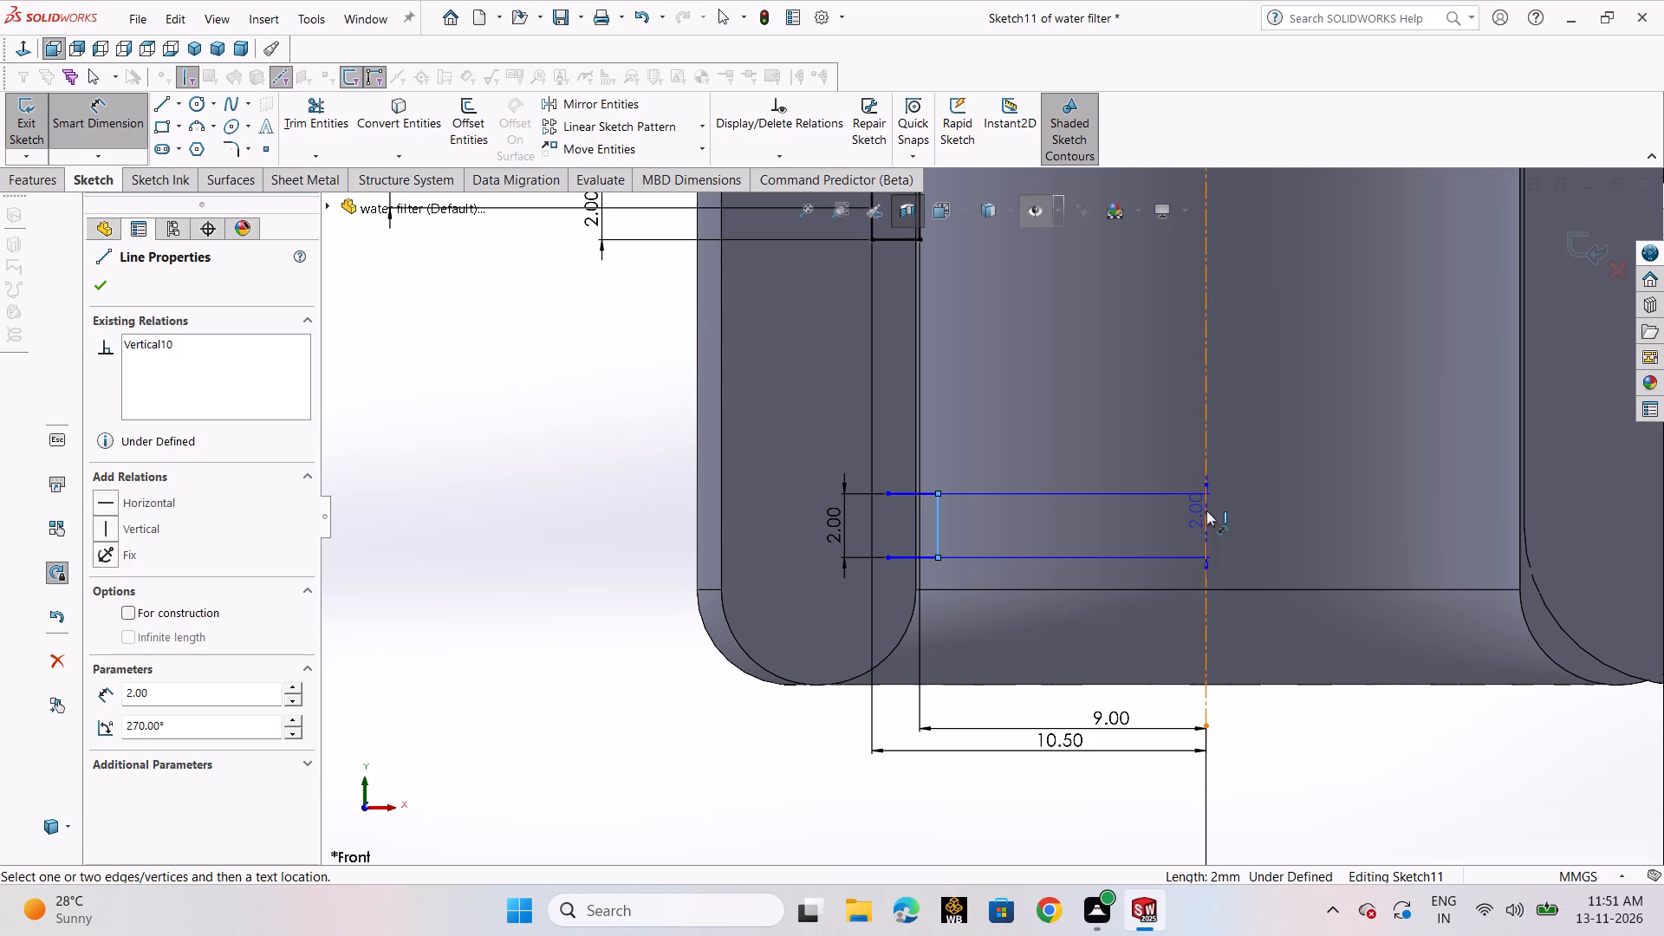
left_click(1092, 621)
key("9")
key("Return")
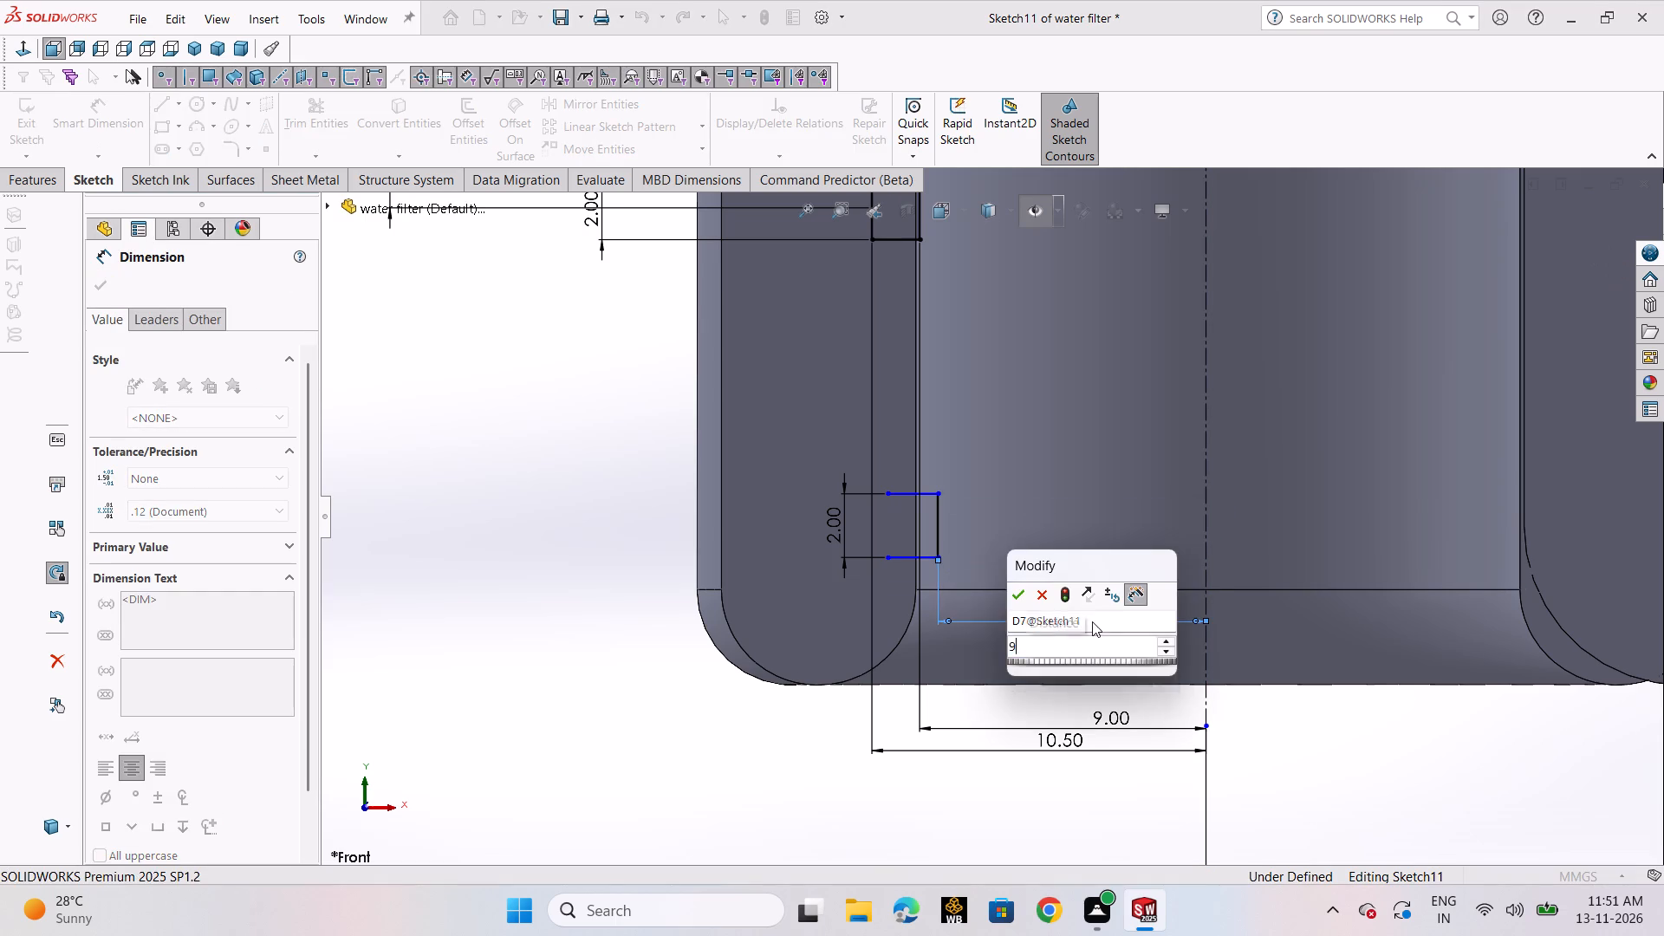
Dimension the open end of the lower profile's bottom edge 10.5 mm from the bore centerline.
left_click(888, 560)
left_click(1101, 525)
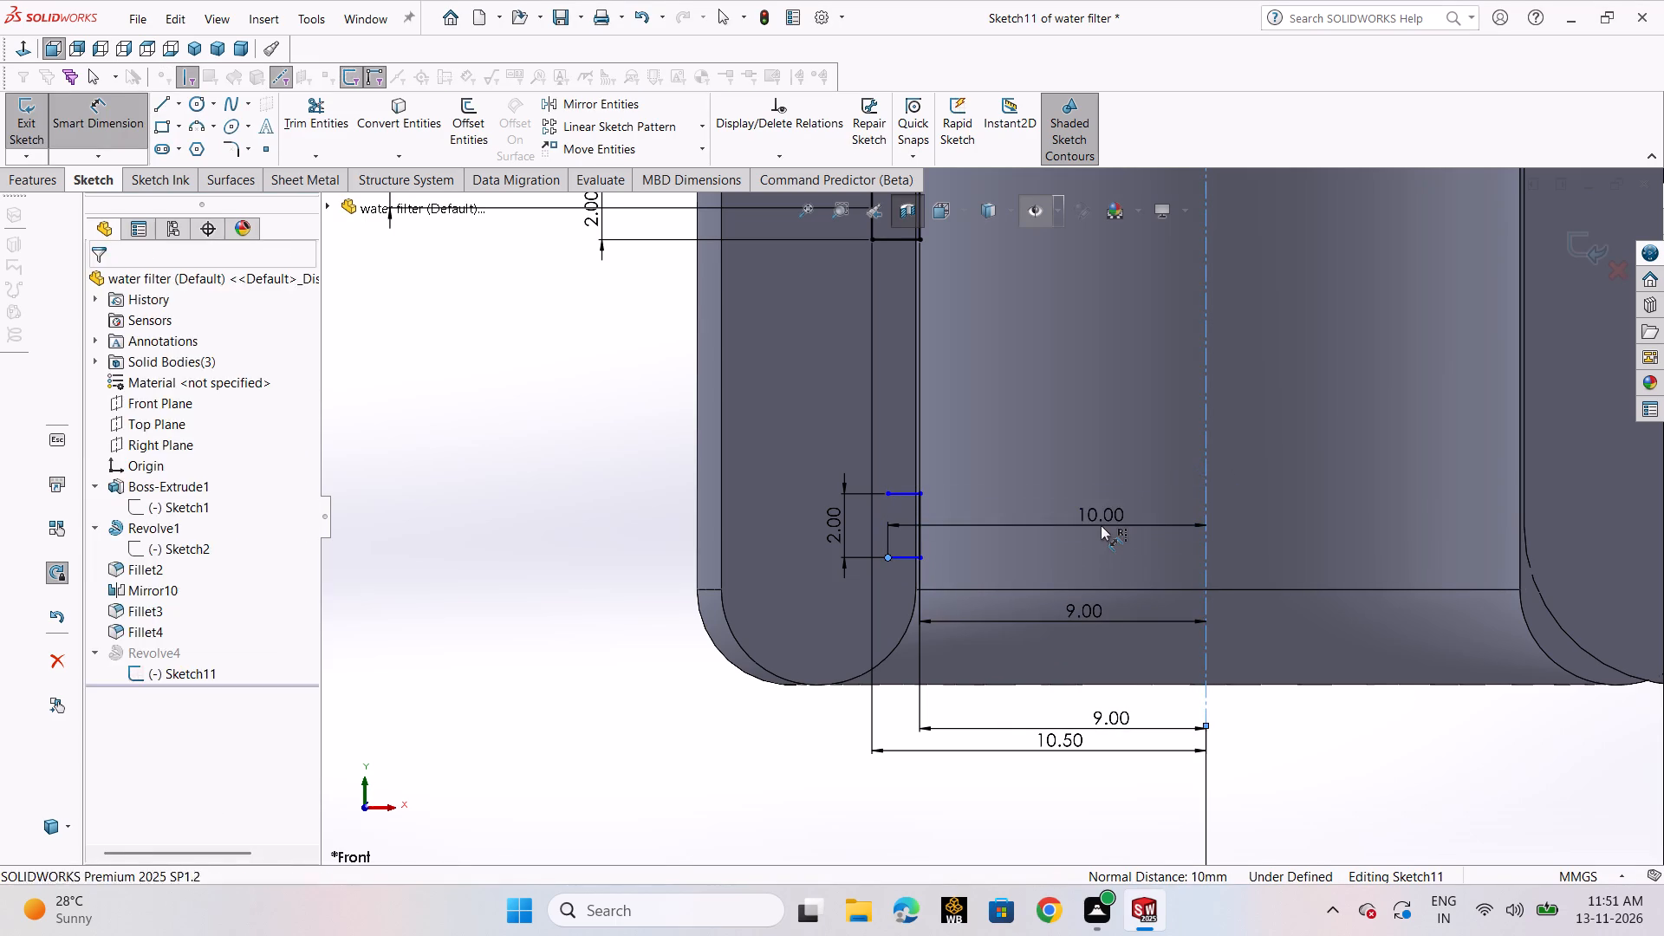
type("10")
key("period")
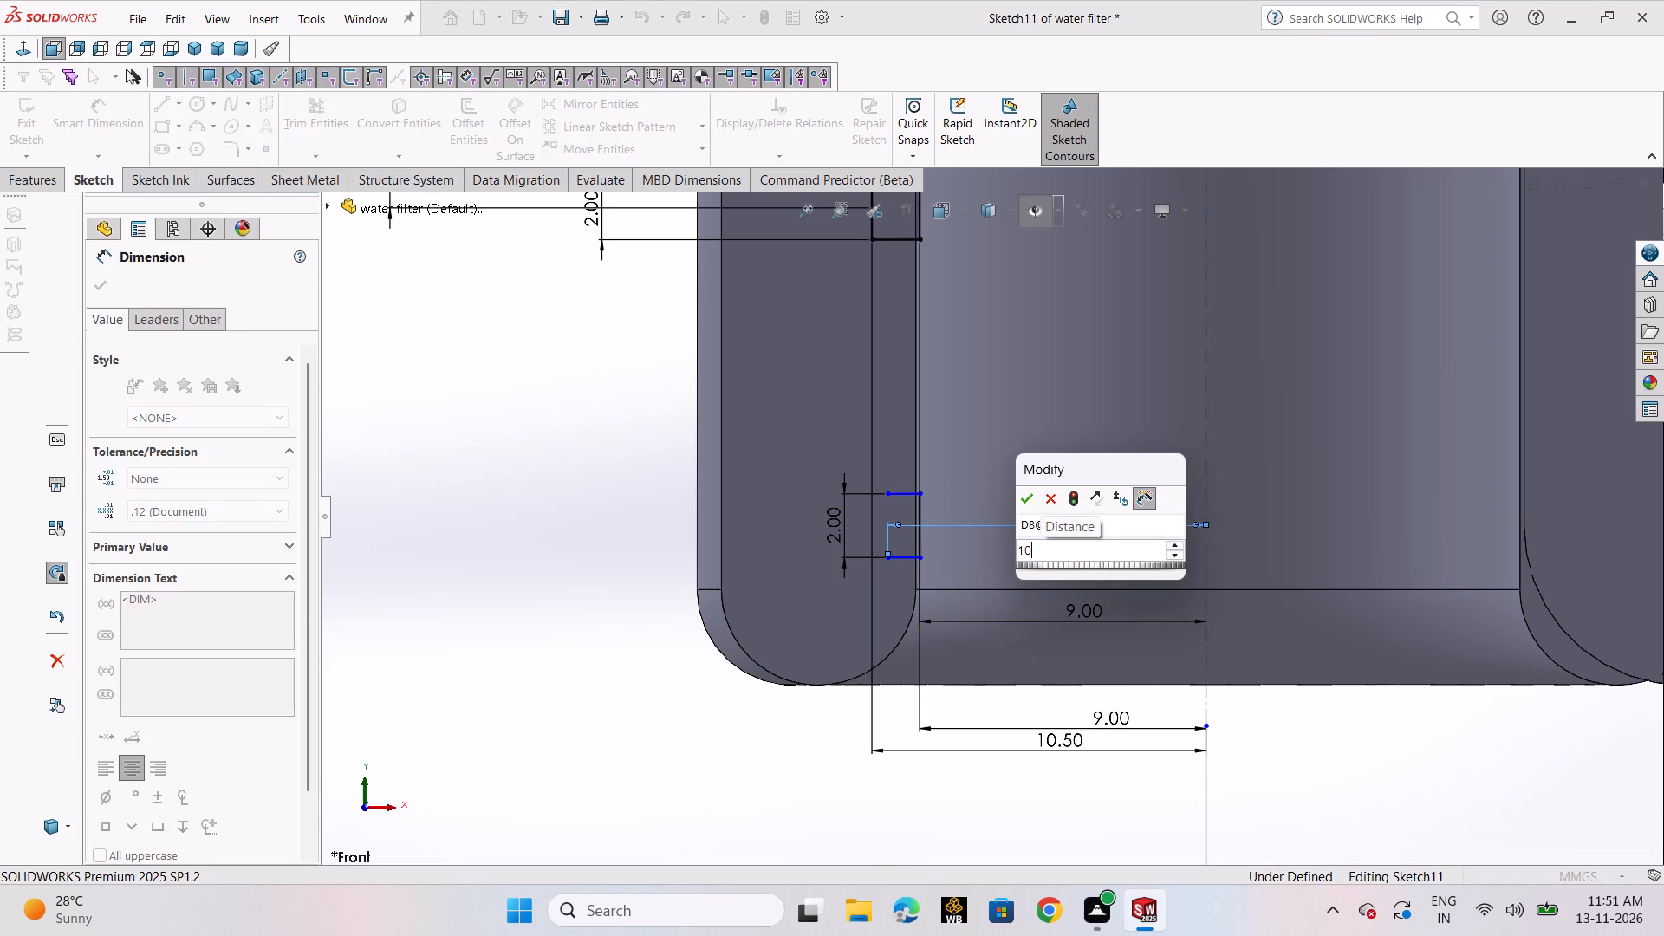
key("5")
key("Return")
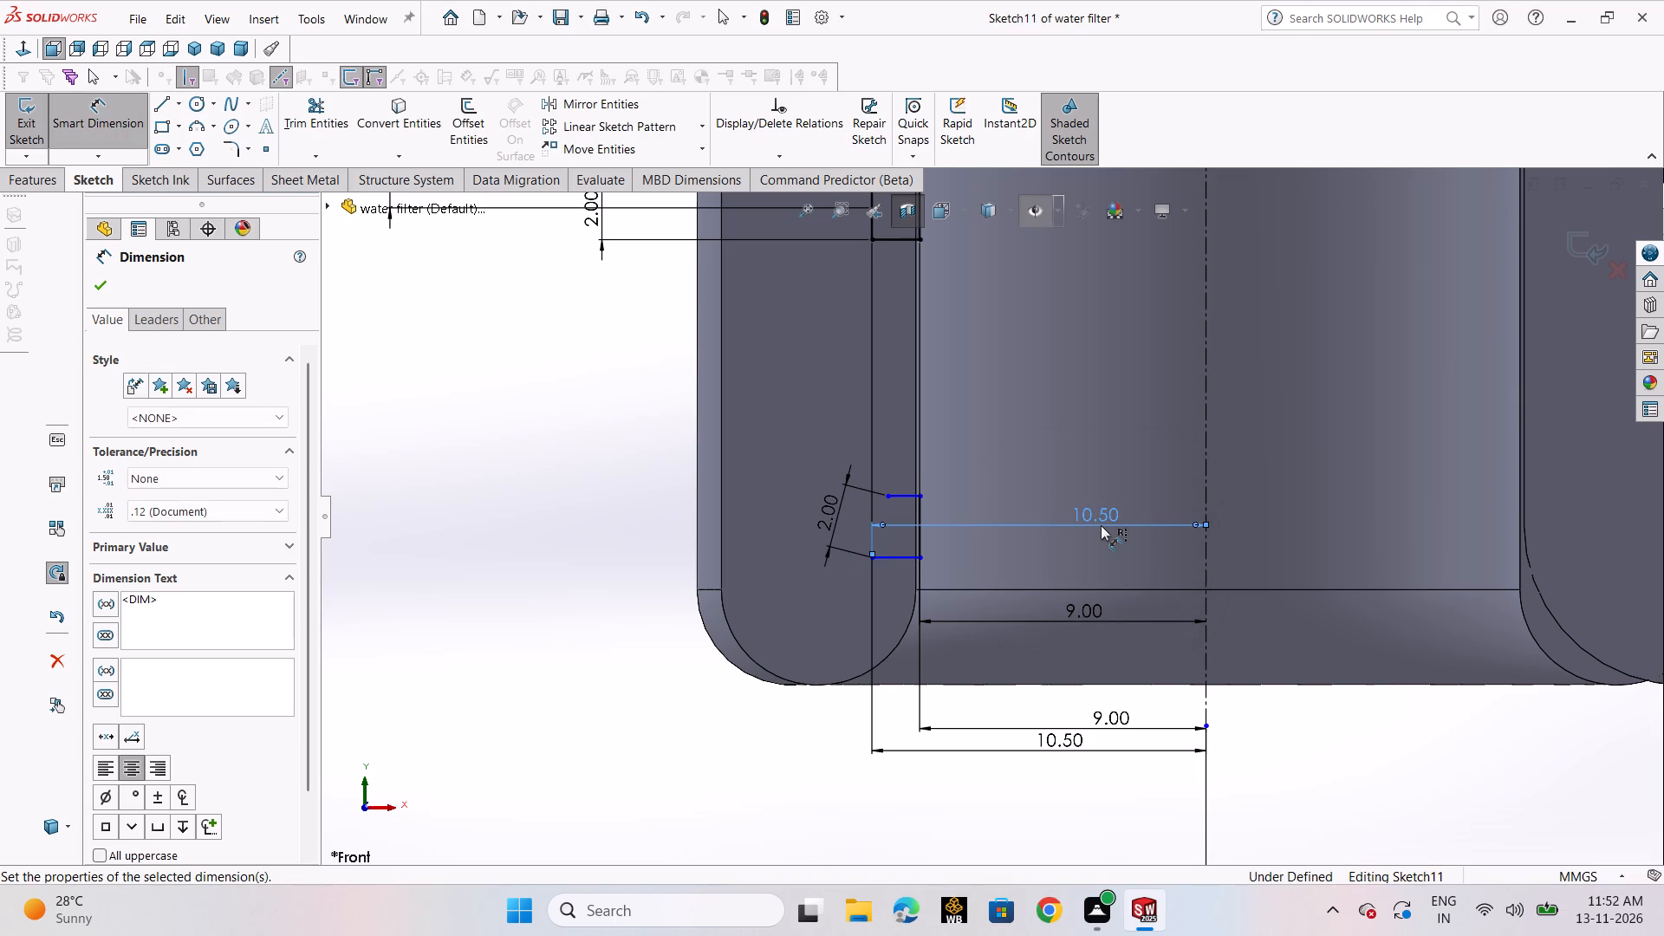
left_click(105, 284)
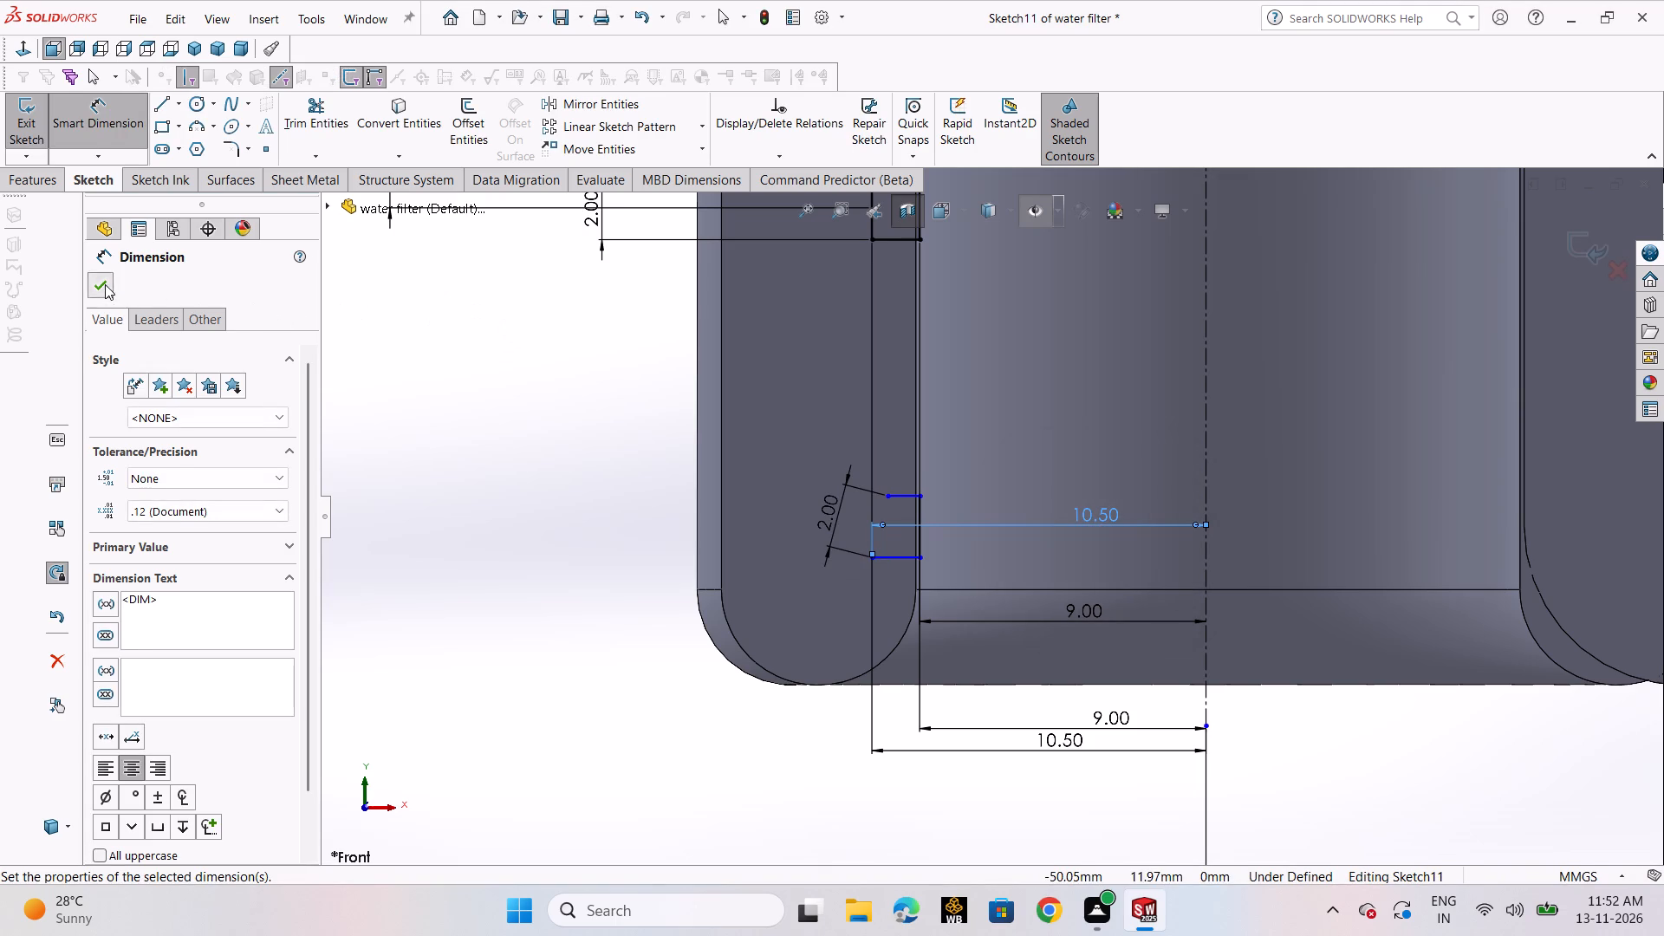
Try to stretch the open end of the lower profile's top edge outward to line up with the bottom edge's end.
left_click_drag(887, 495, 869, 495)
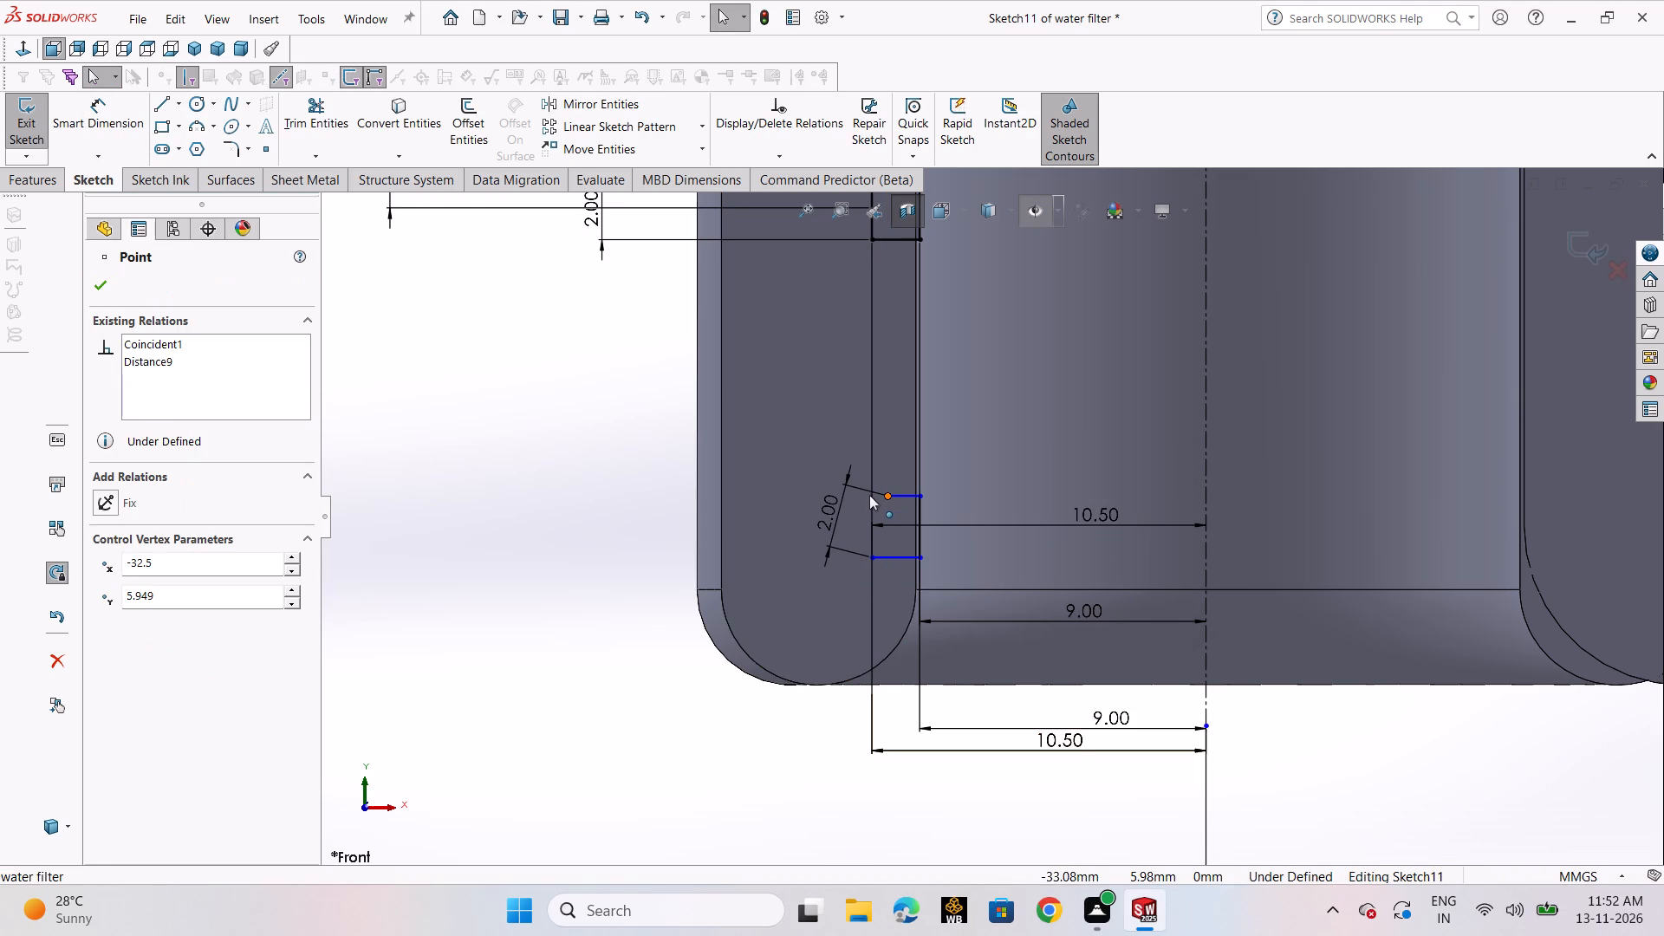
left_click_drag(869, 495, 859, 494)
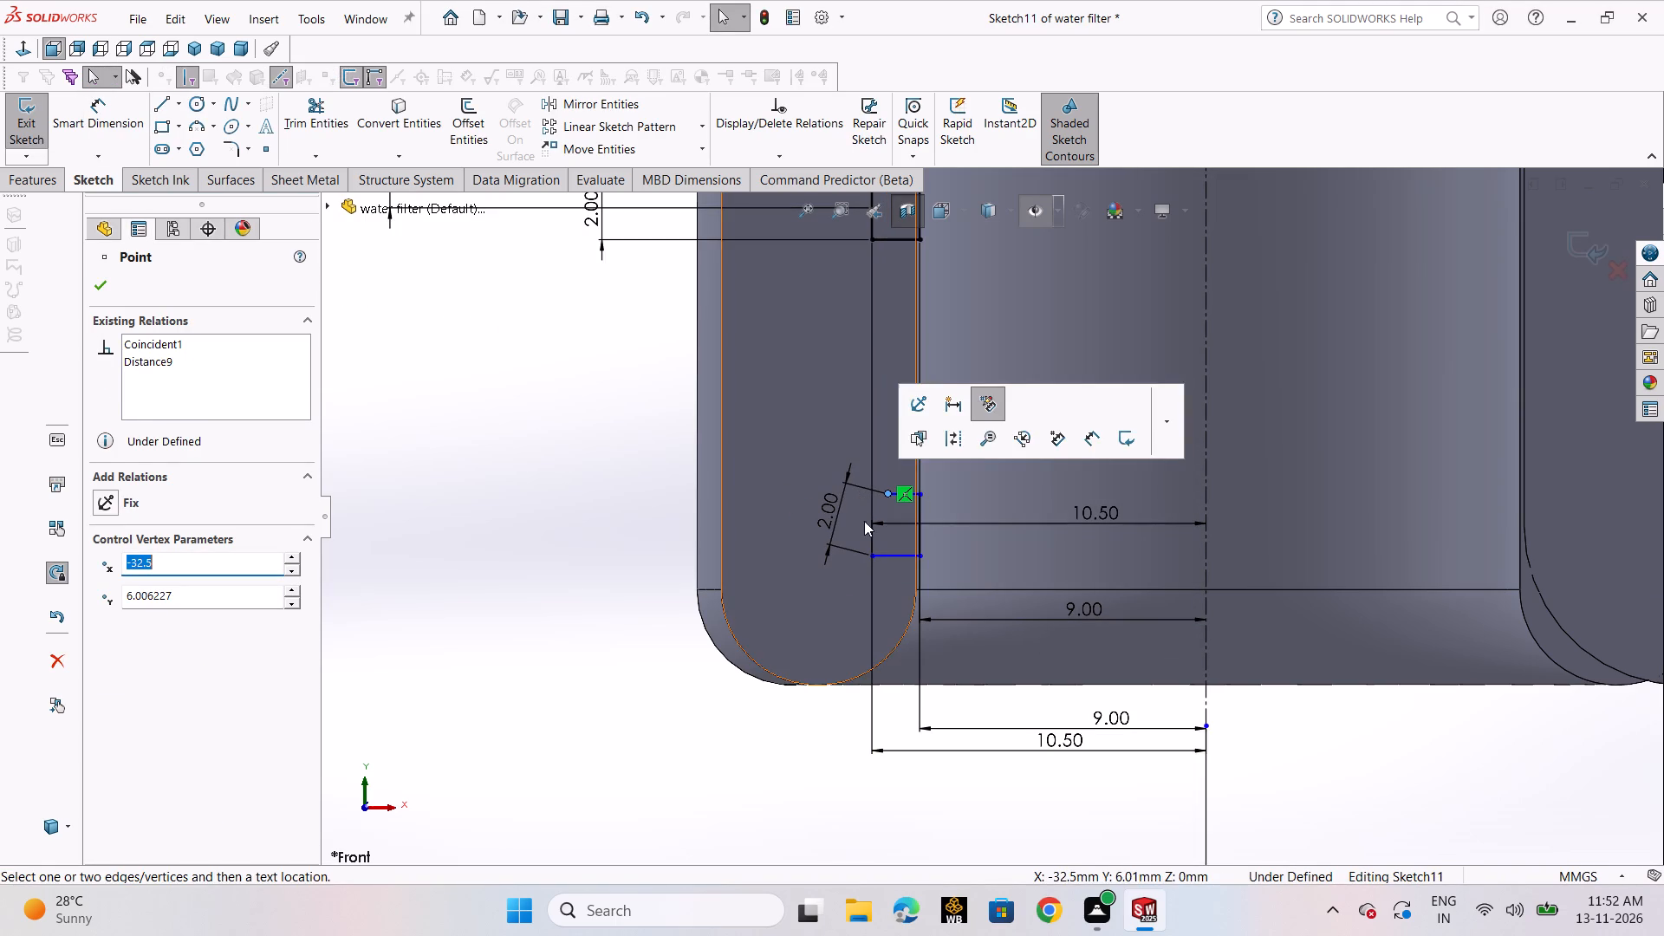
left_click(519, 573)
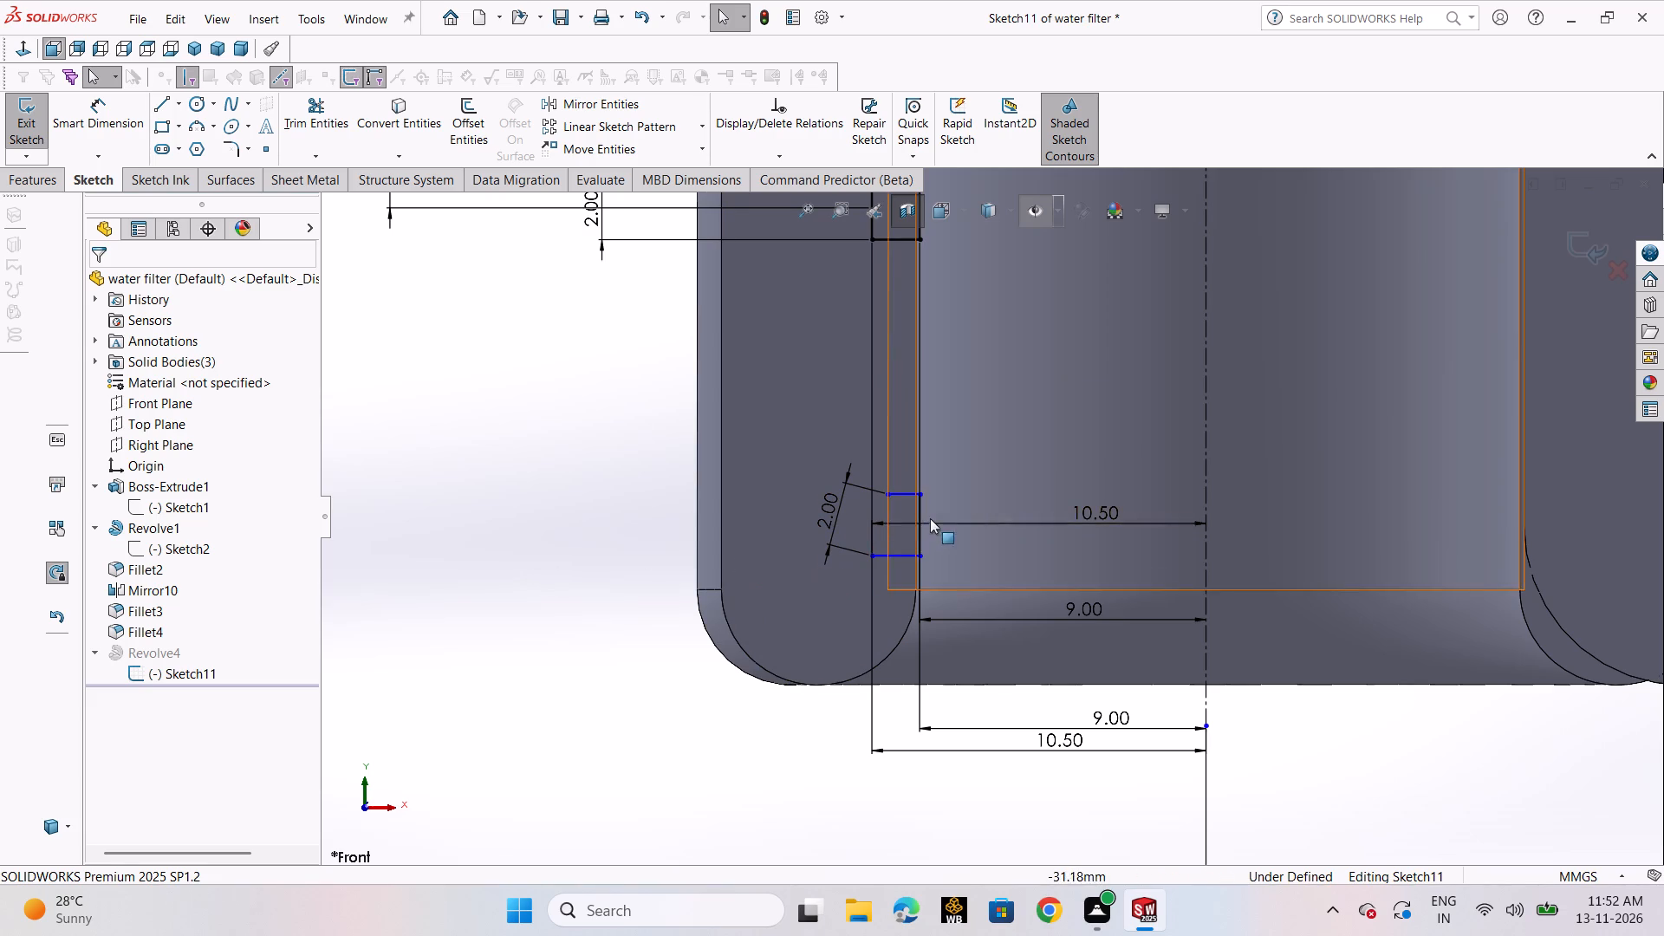
Dimension the midpoint of the lower profile's bore-facing side 3 mm vertically from the origin.
left_click(75, 118)
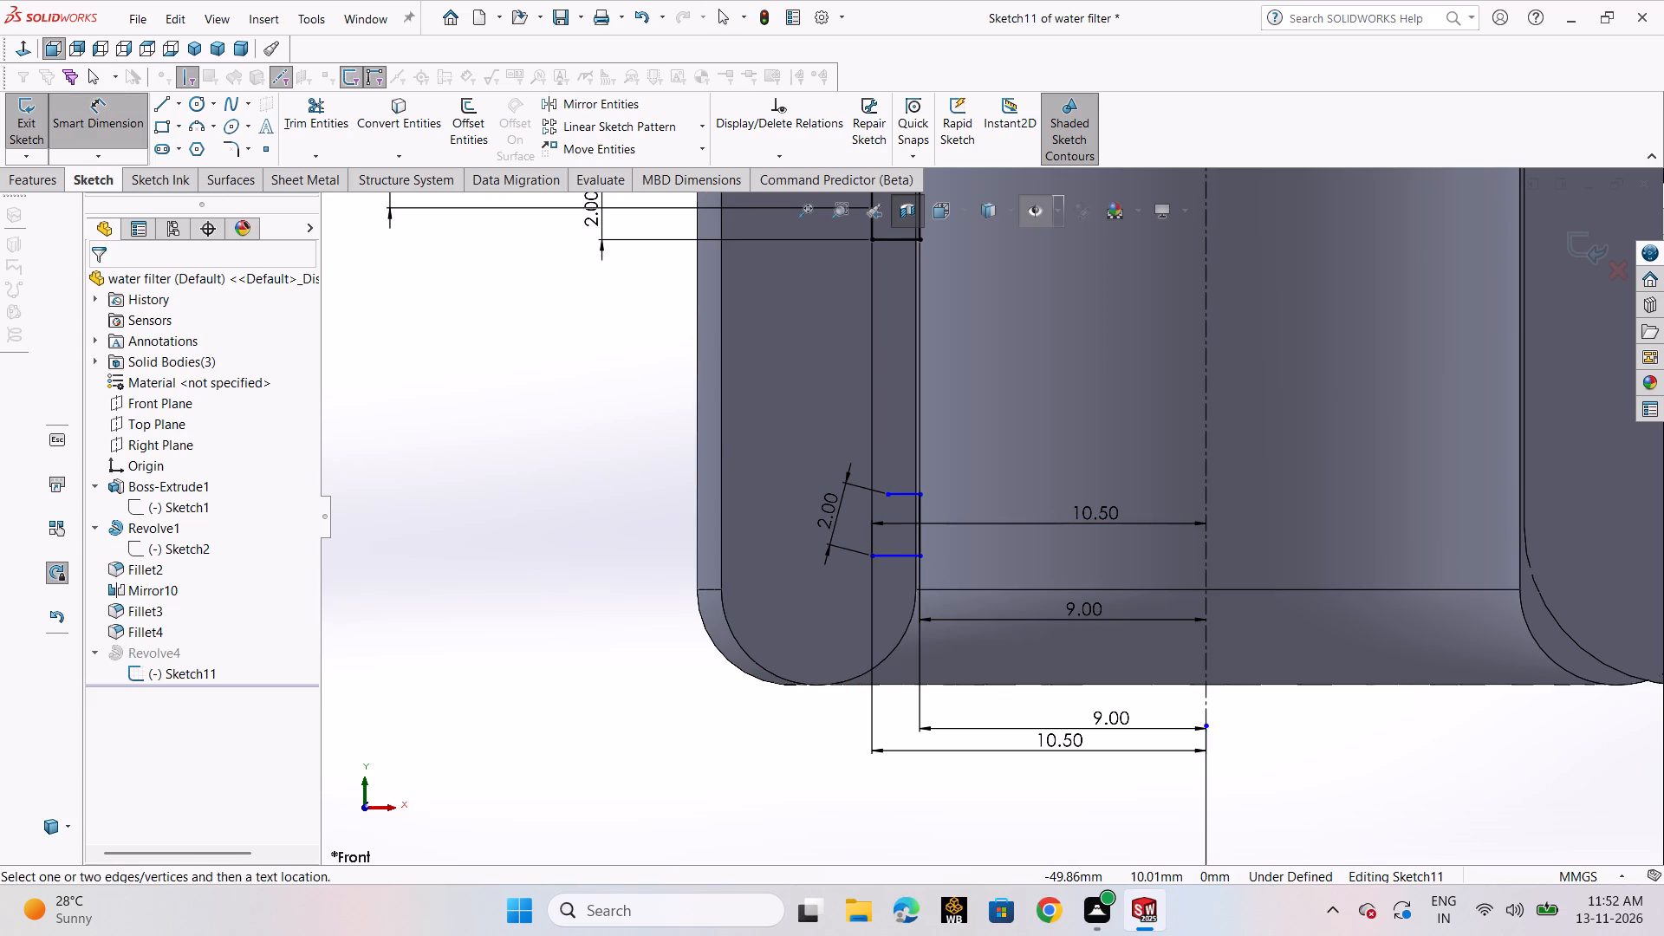
left_click(919, 523)
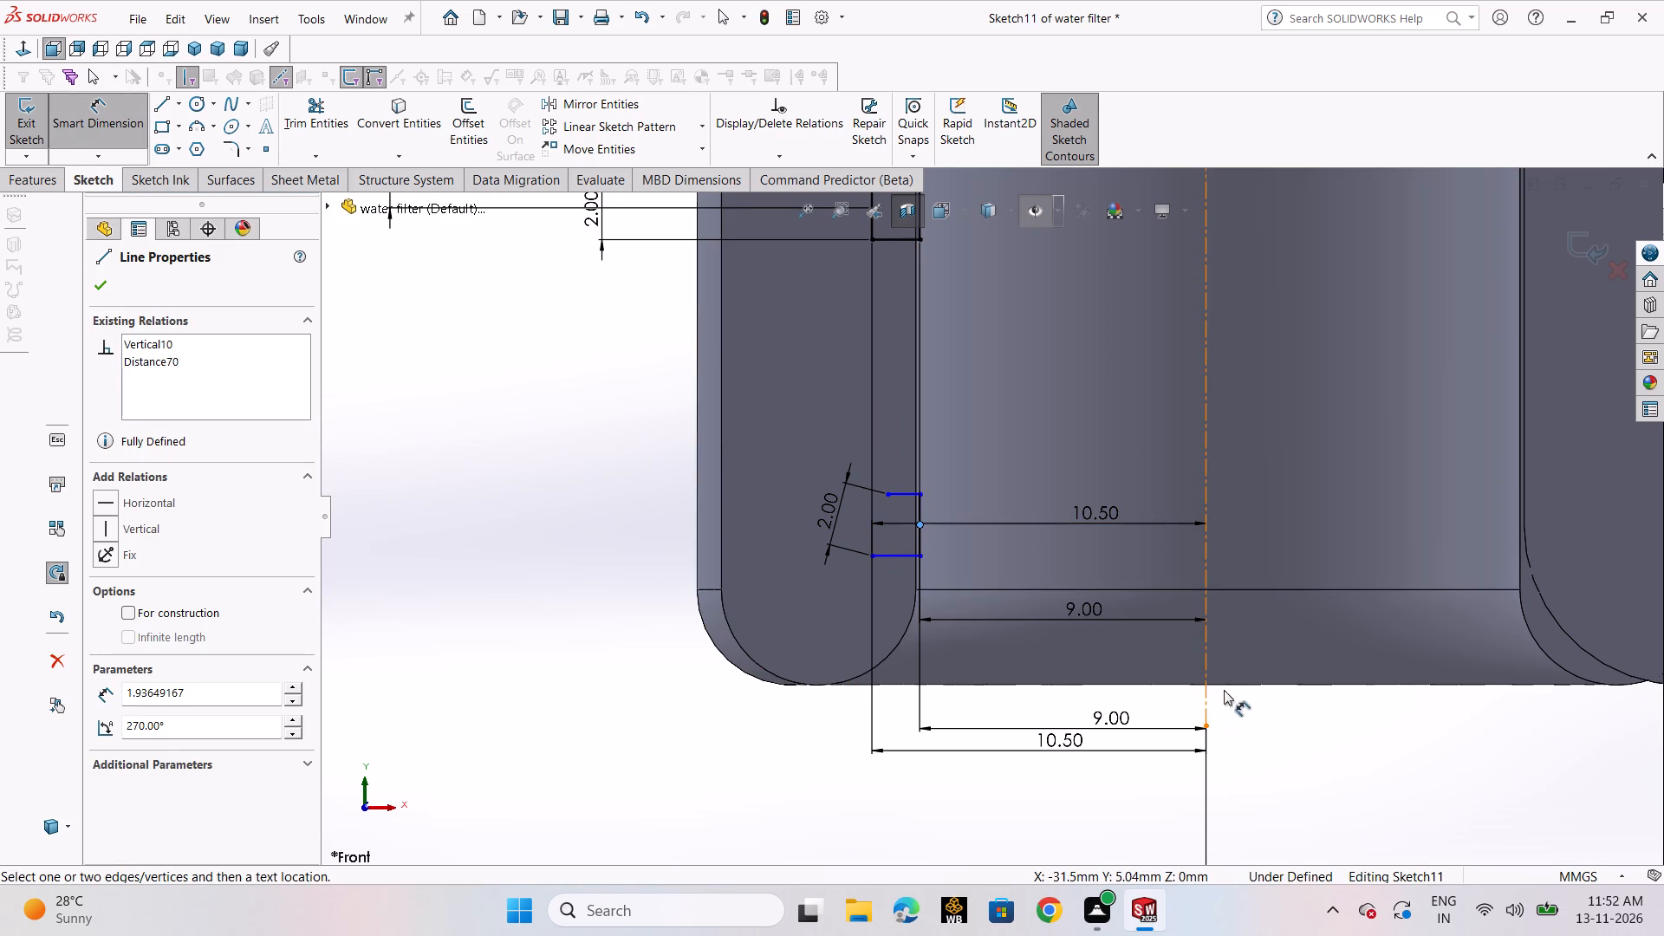
scroll(1267, 646, "up", 3)
left_click(1528, 613)
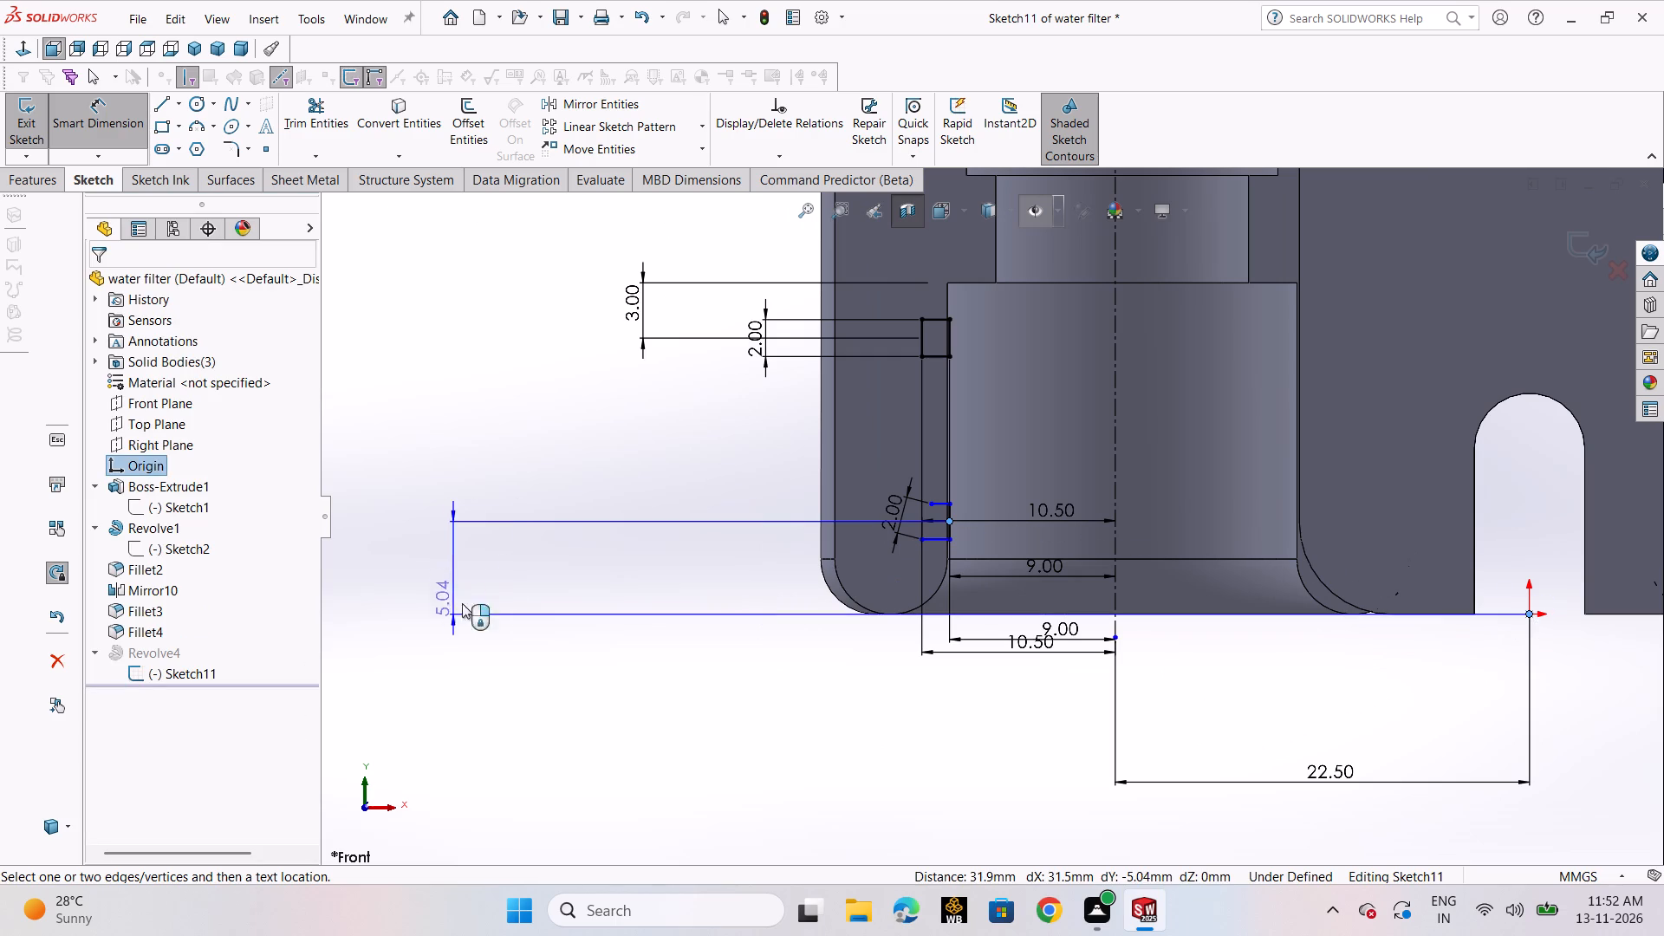
left_click(492, 590)
key("3")
key("Return")
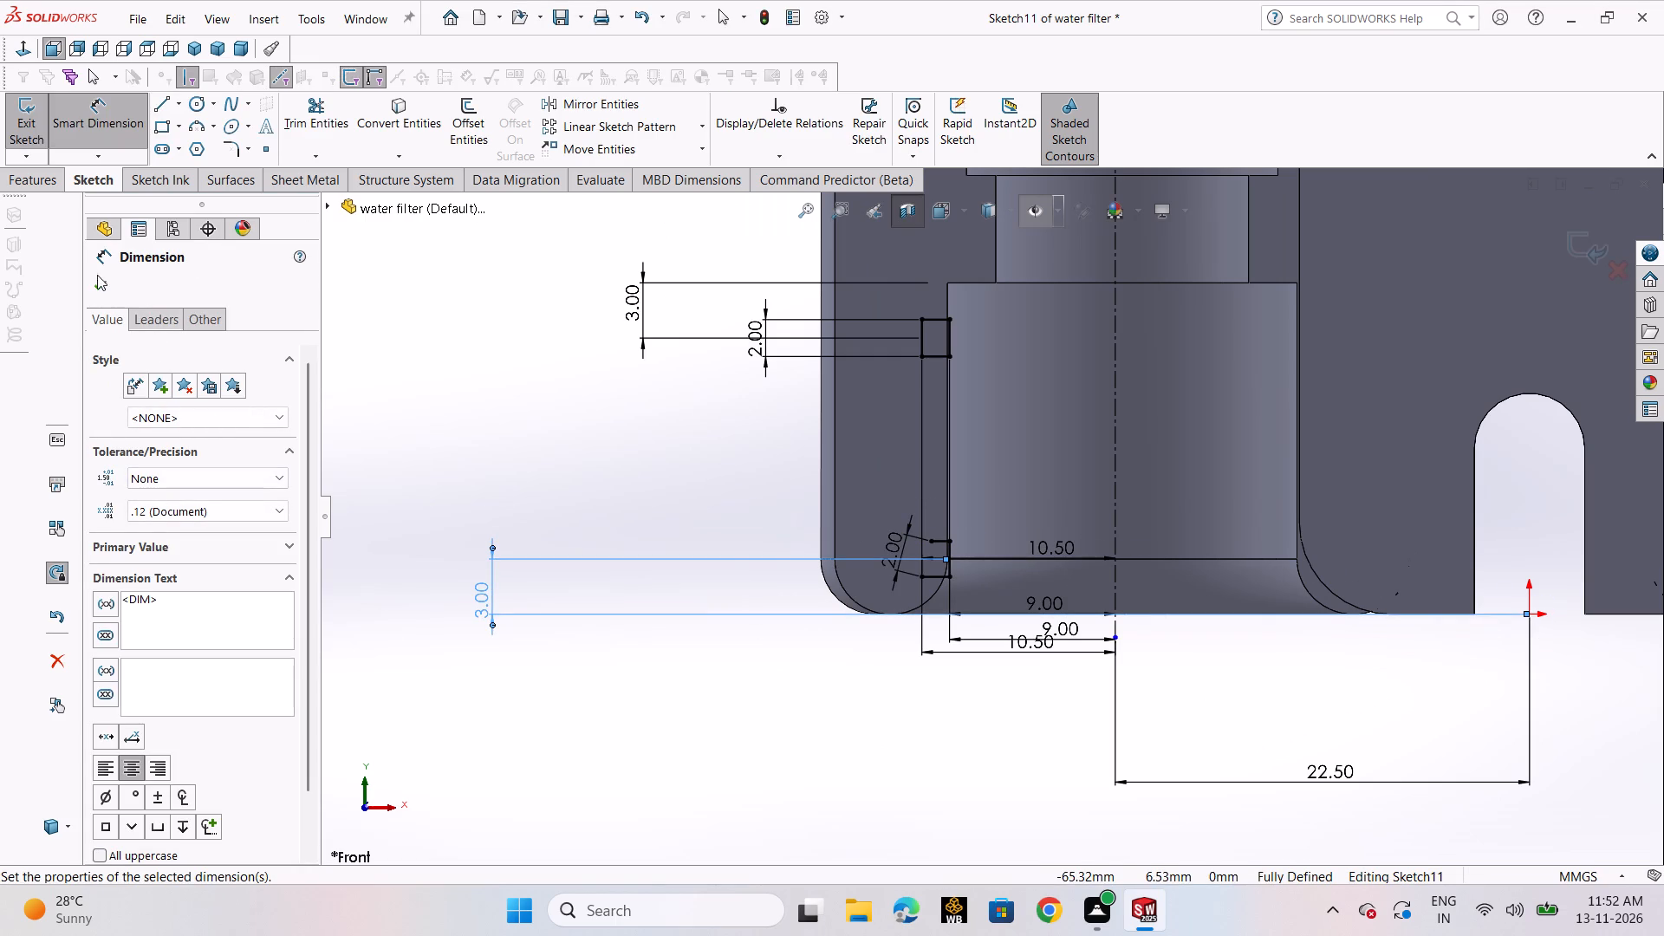
Close the lower profile's open outer side with a vertical line and a 0.5 mm horizontal line, then exit Sketch11.
left_click(110, 285)
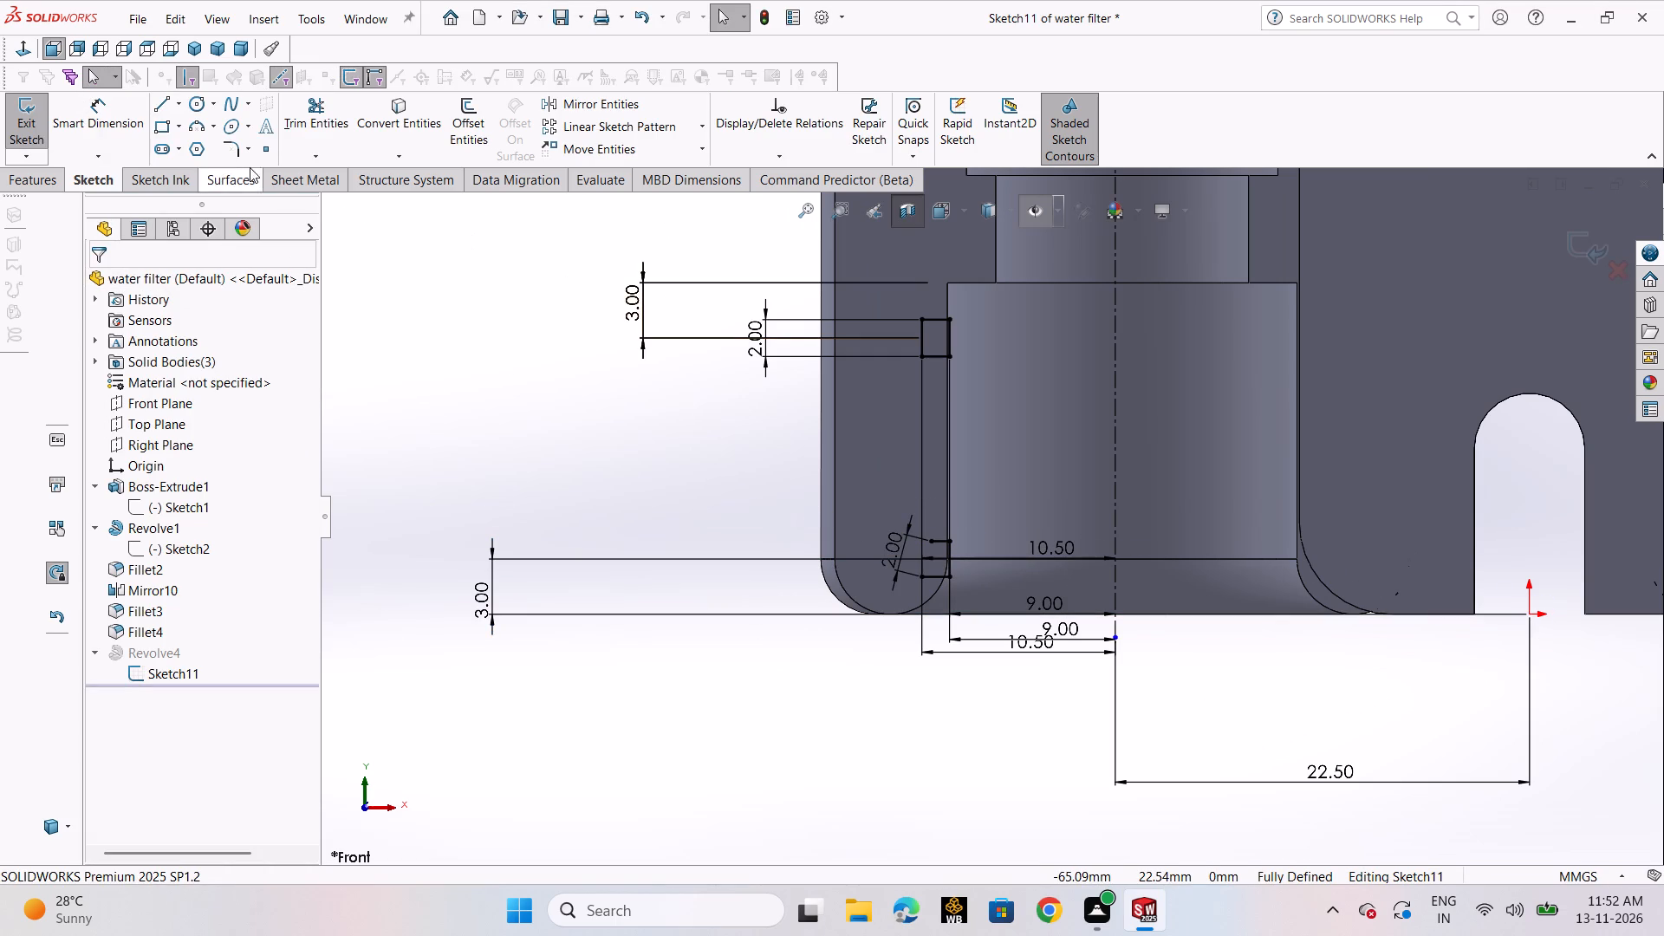
left_click(160, 104)
left_click(177, 130)
scroll(1050, 601, "down", 4)
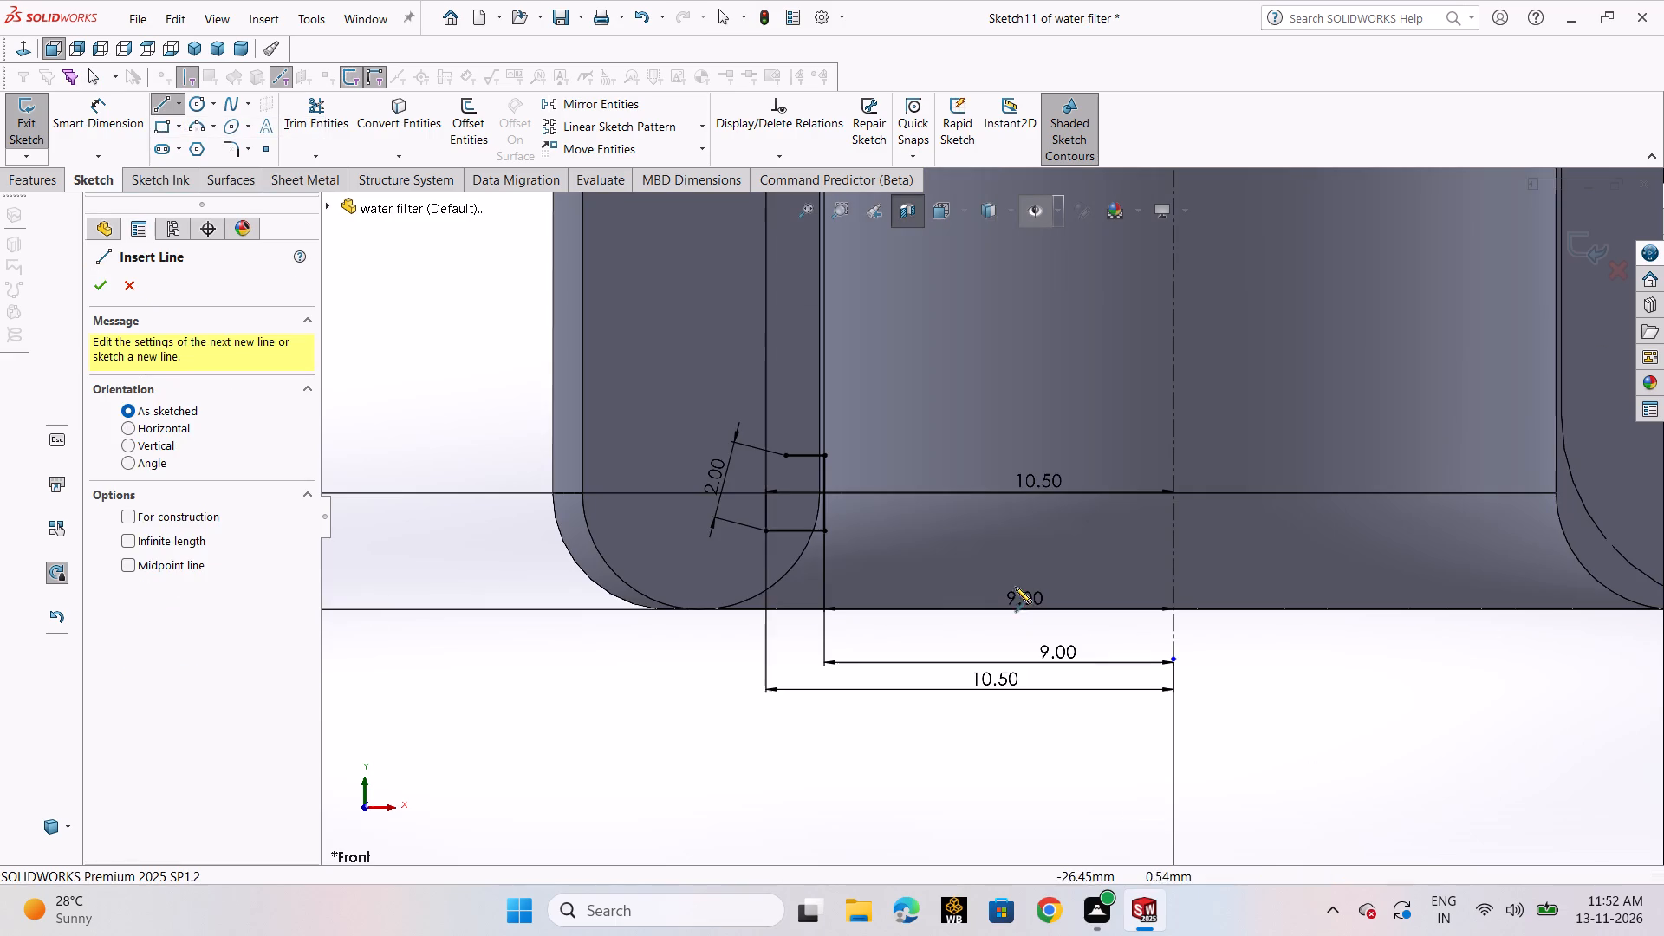
left_click(766, 531)
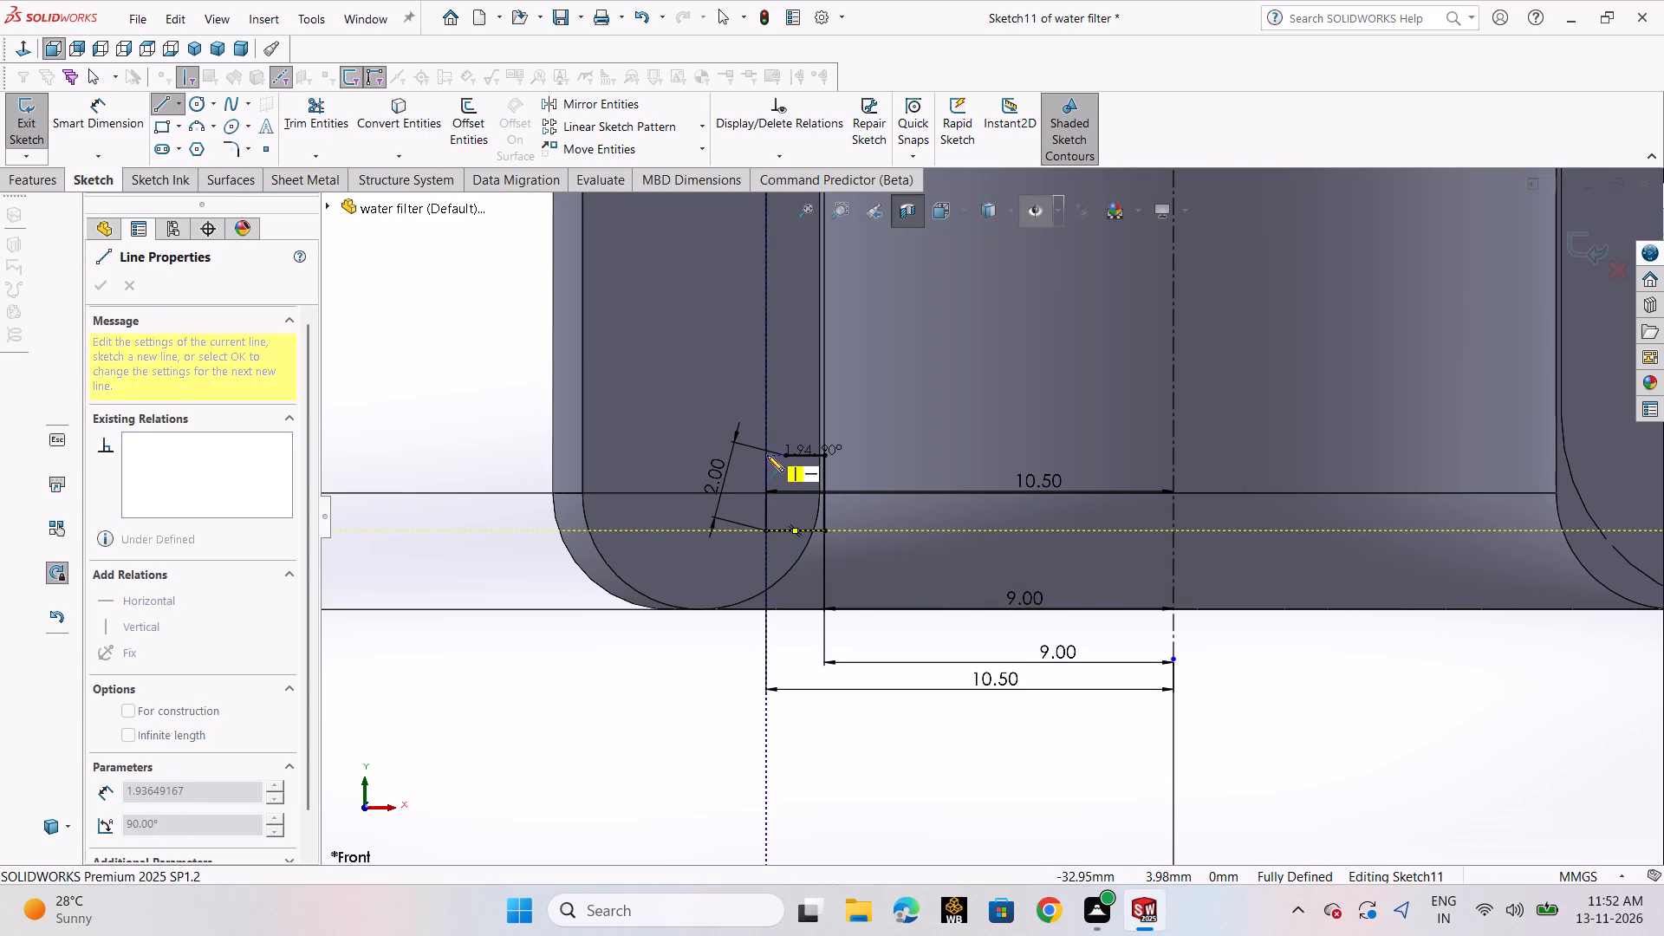
left_click(767, 455)
left_click(786, 455)
right_click(786, 455)
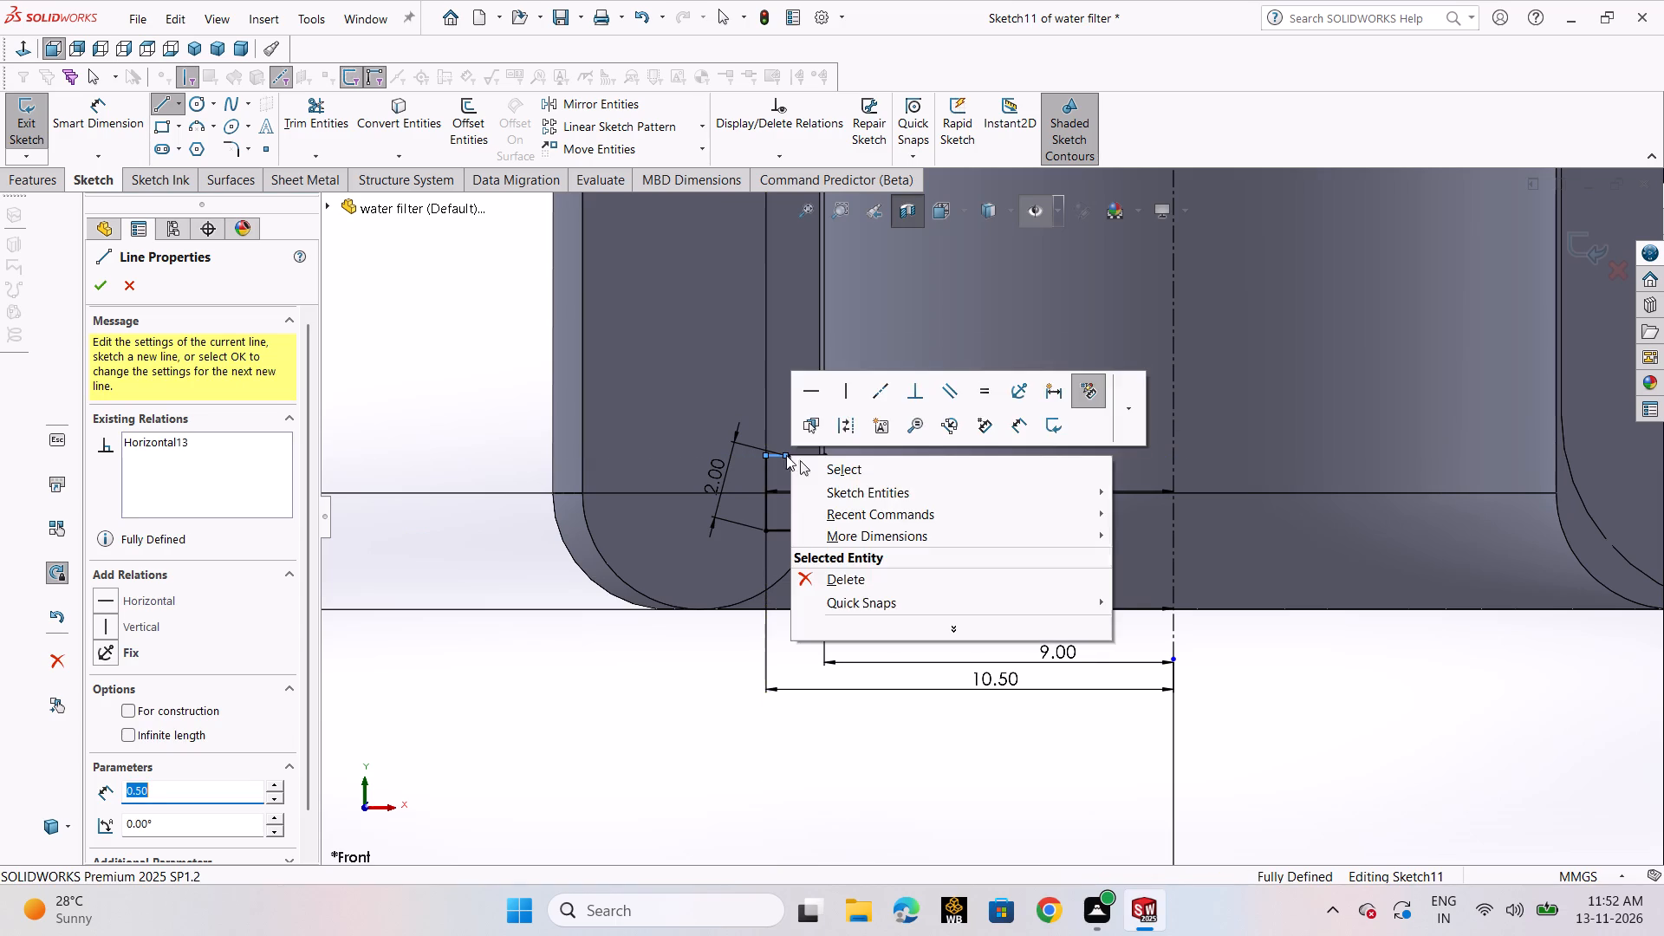
left_click(855, 470)
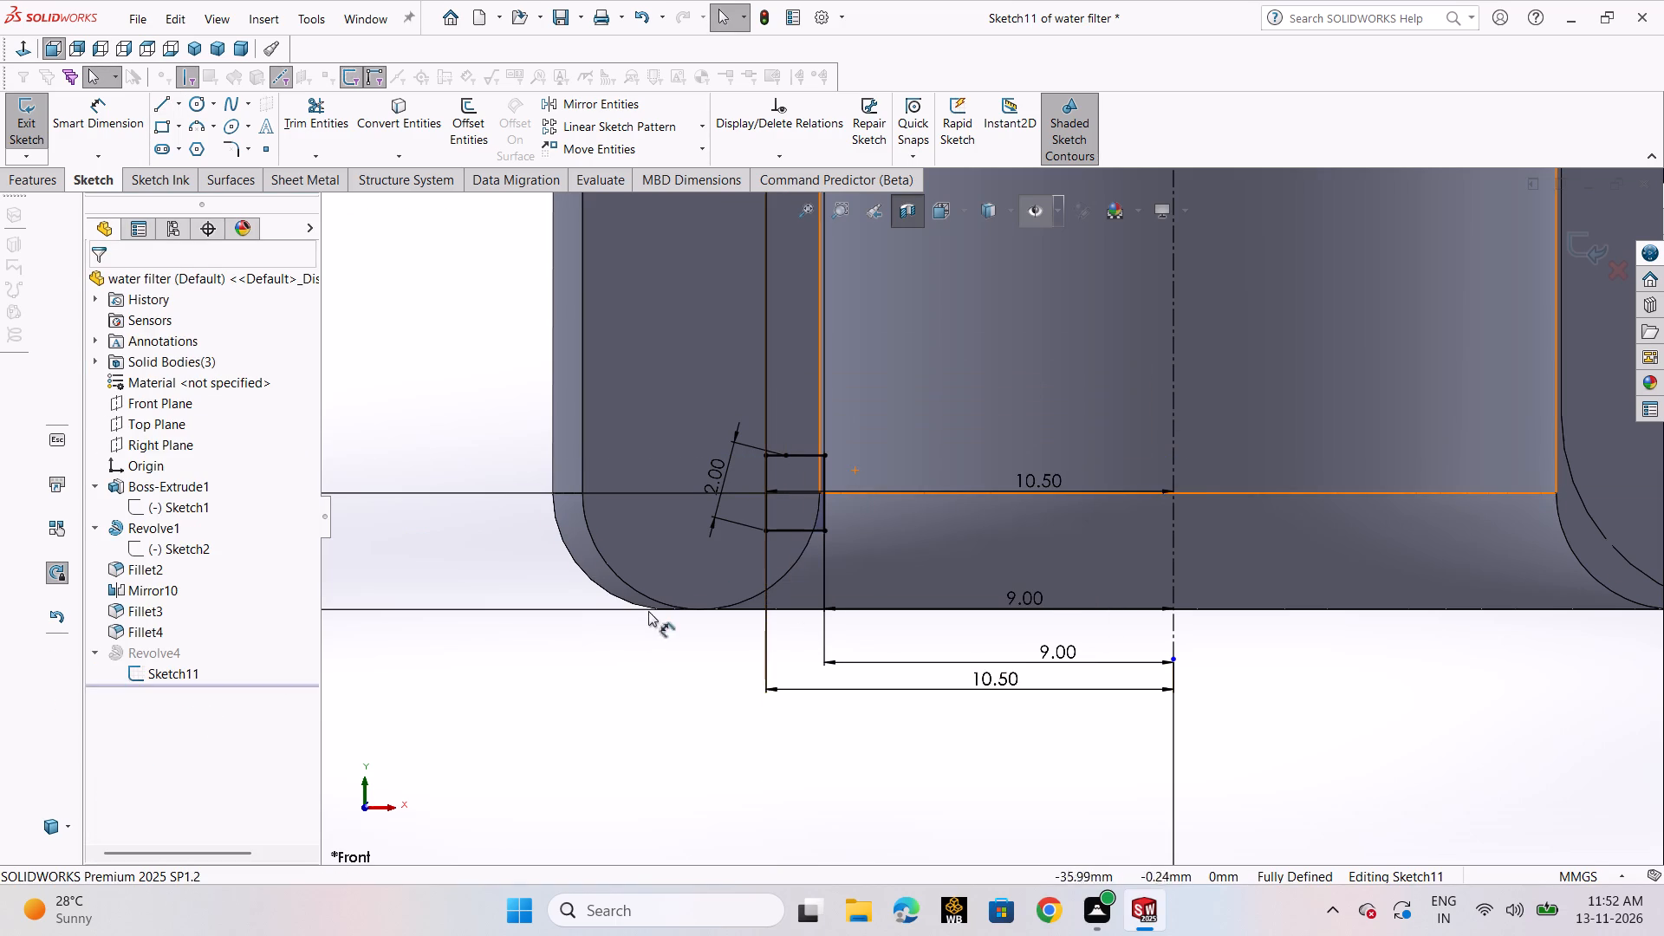
scroll(648, 609, "up", 6)
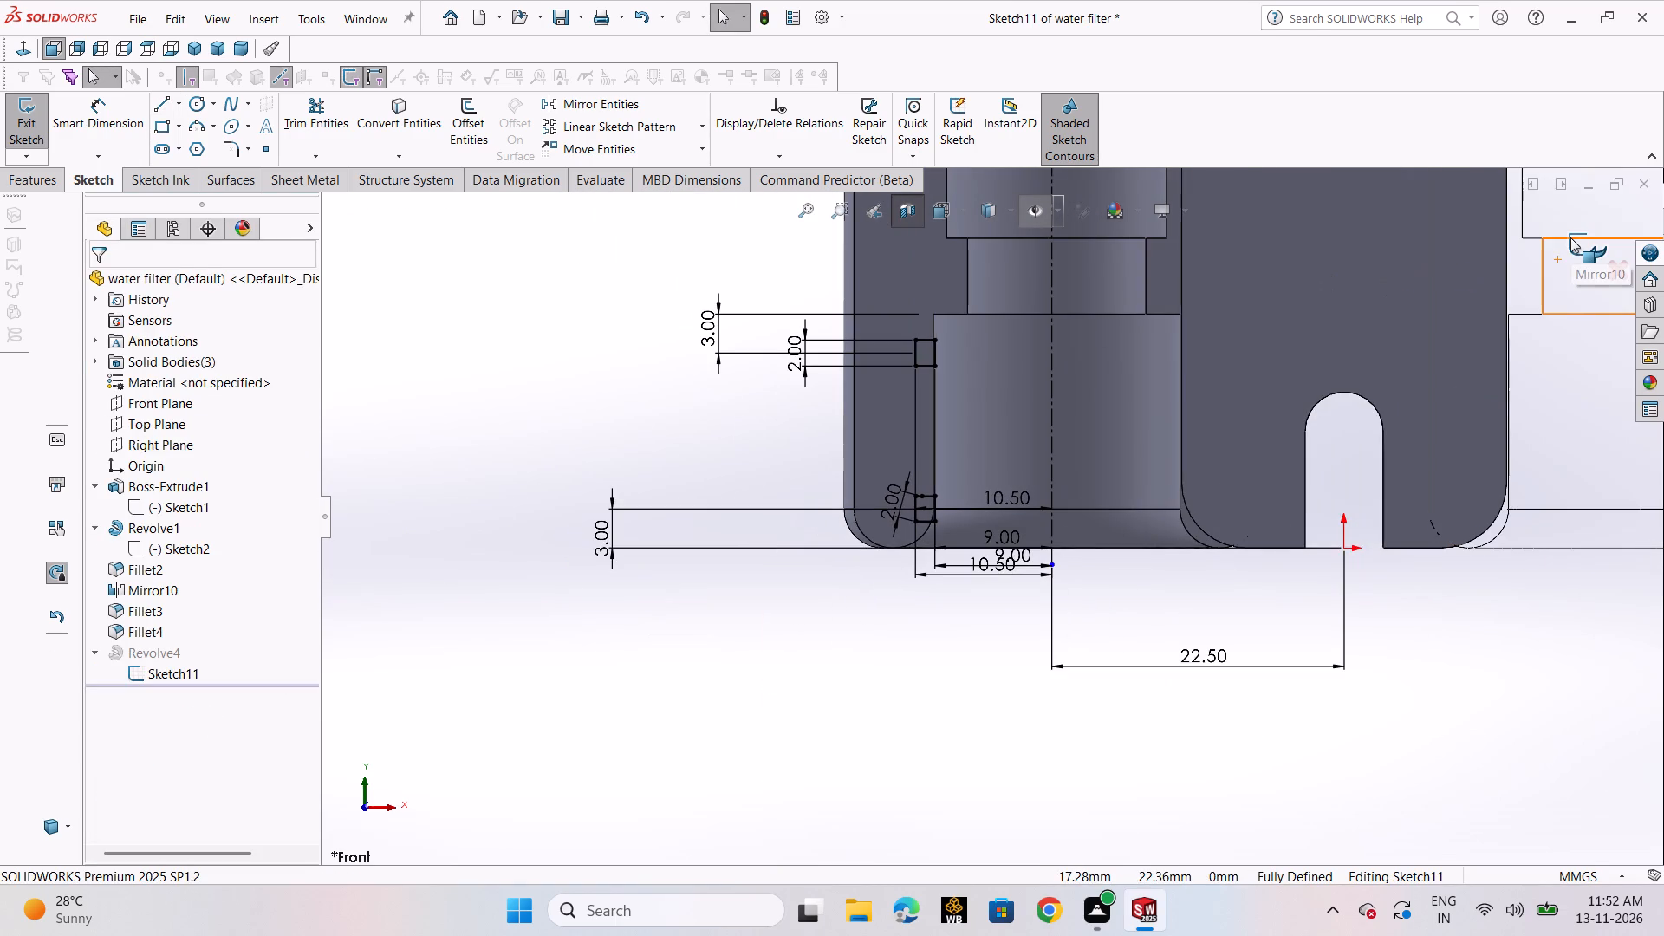
left_click(1570, 237)
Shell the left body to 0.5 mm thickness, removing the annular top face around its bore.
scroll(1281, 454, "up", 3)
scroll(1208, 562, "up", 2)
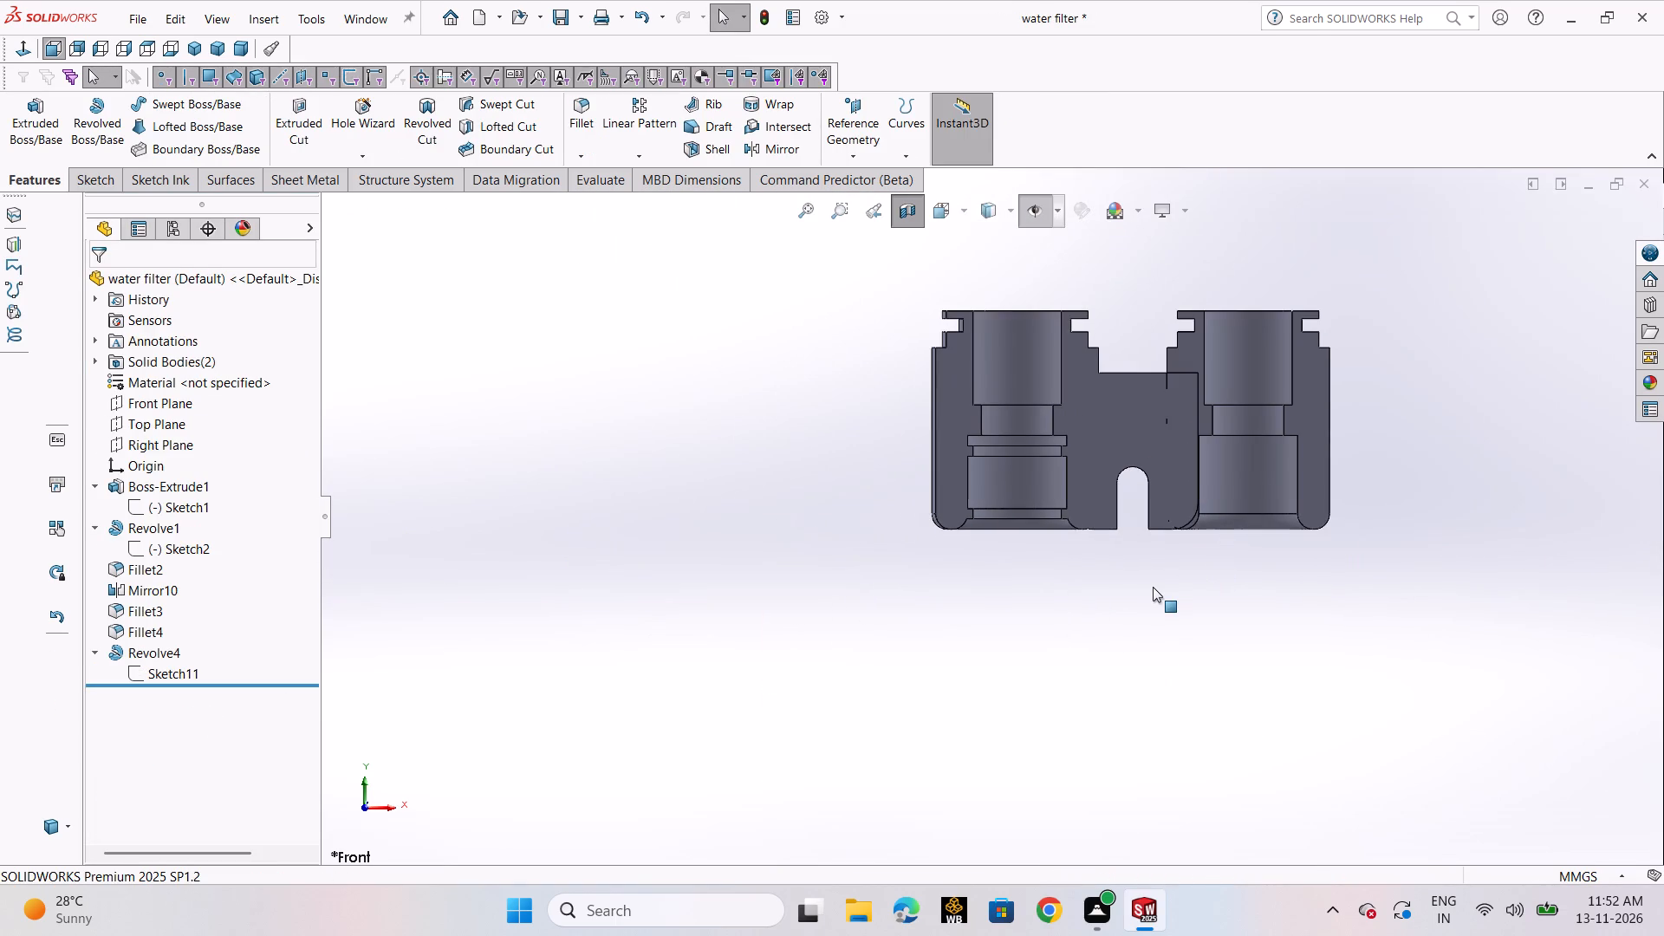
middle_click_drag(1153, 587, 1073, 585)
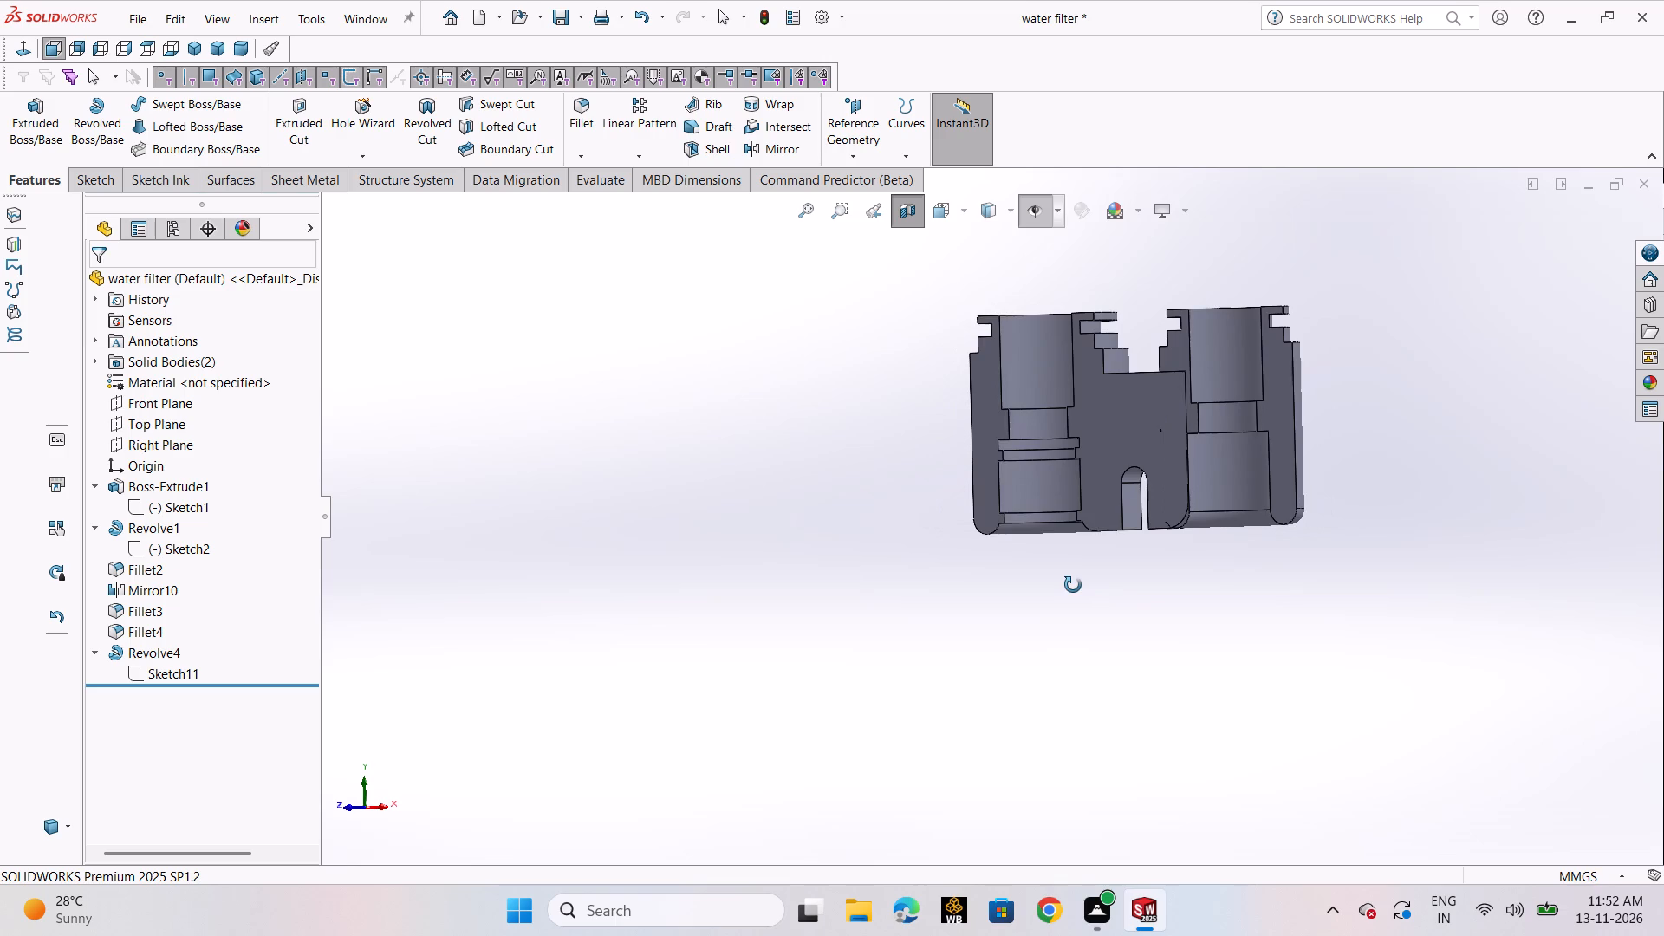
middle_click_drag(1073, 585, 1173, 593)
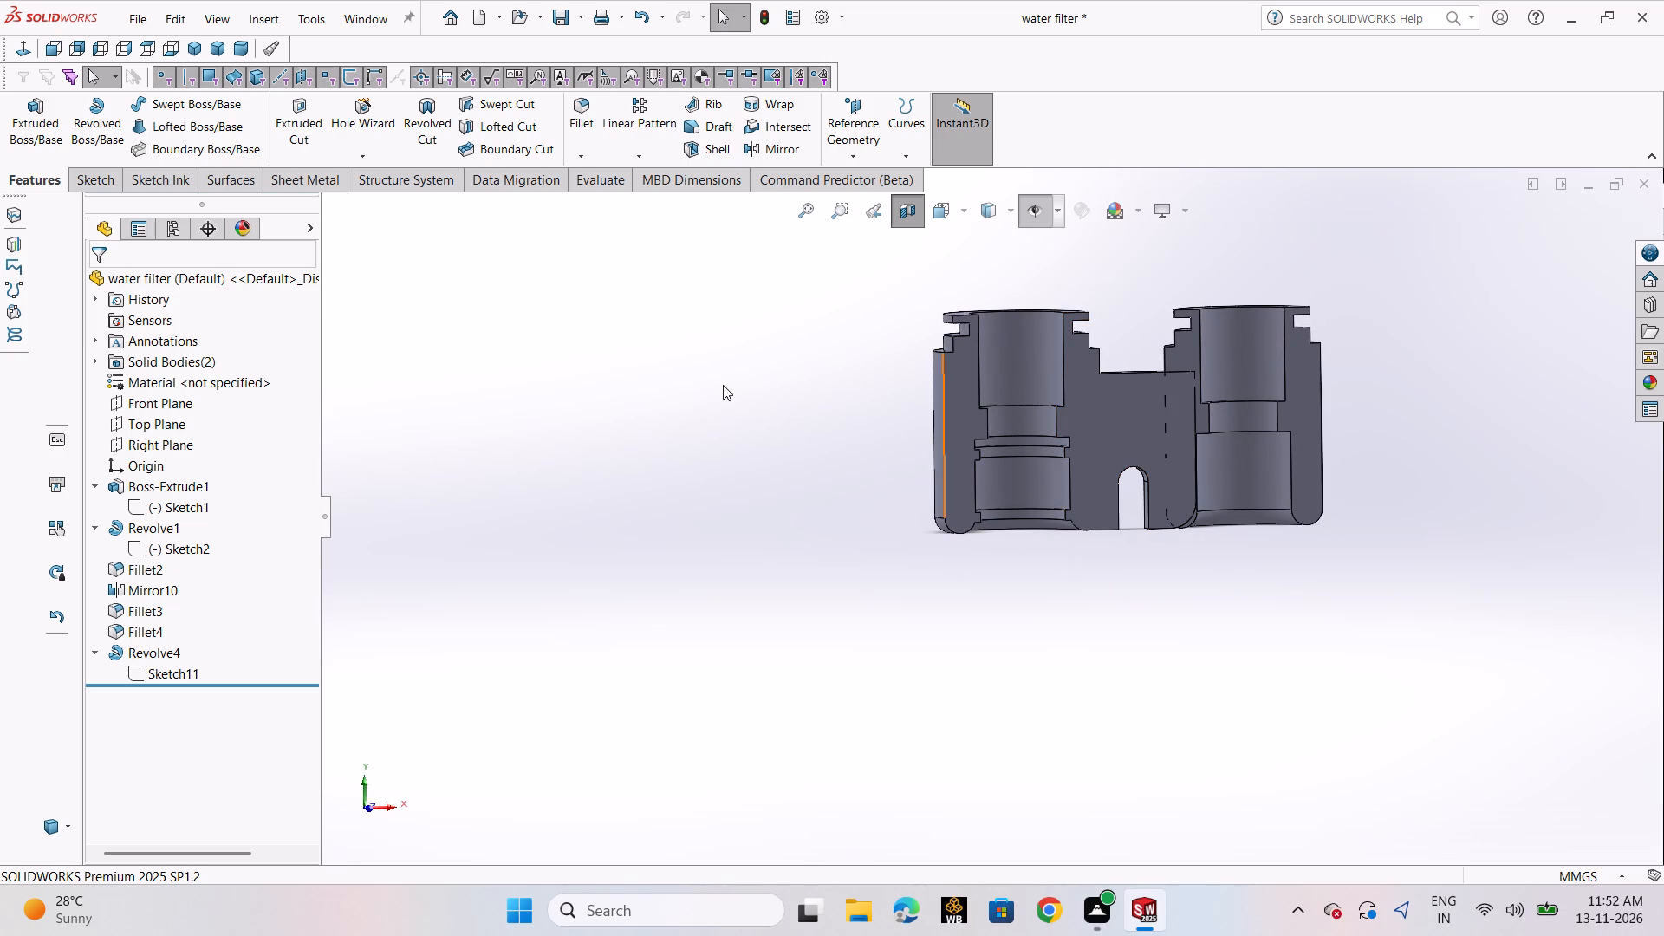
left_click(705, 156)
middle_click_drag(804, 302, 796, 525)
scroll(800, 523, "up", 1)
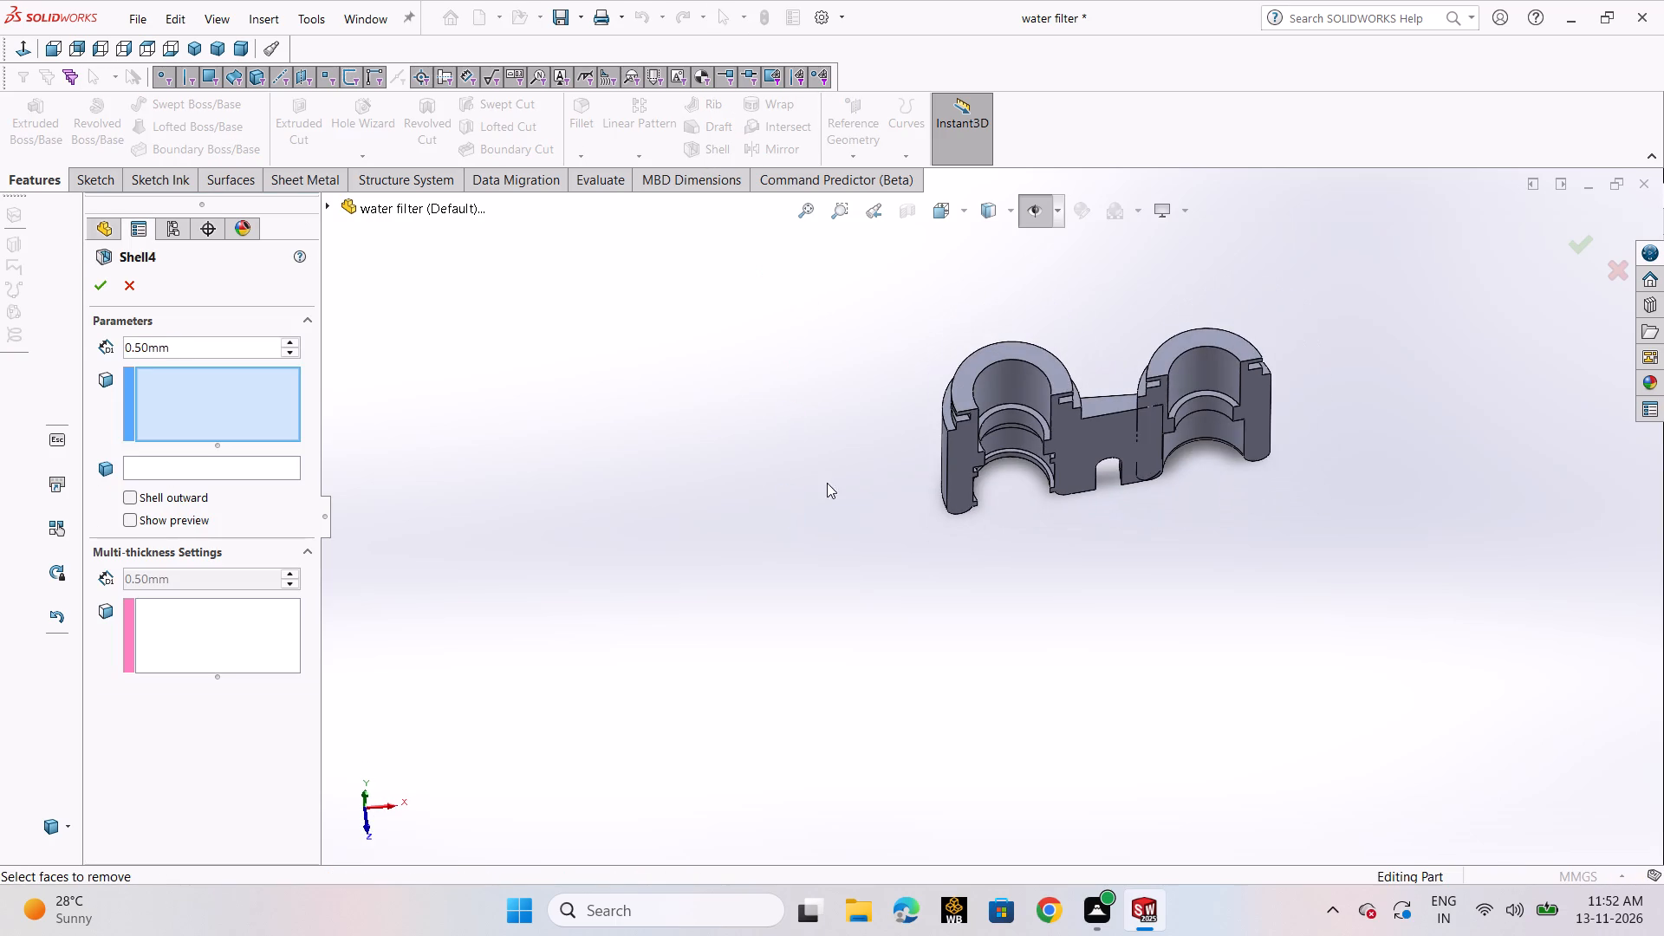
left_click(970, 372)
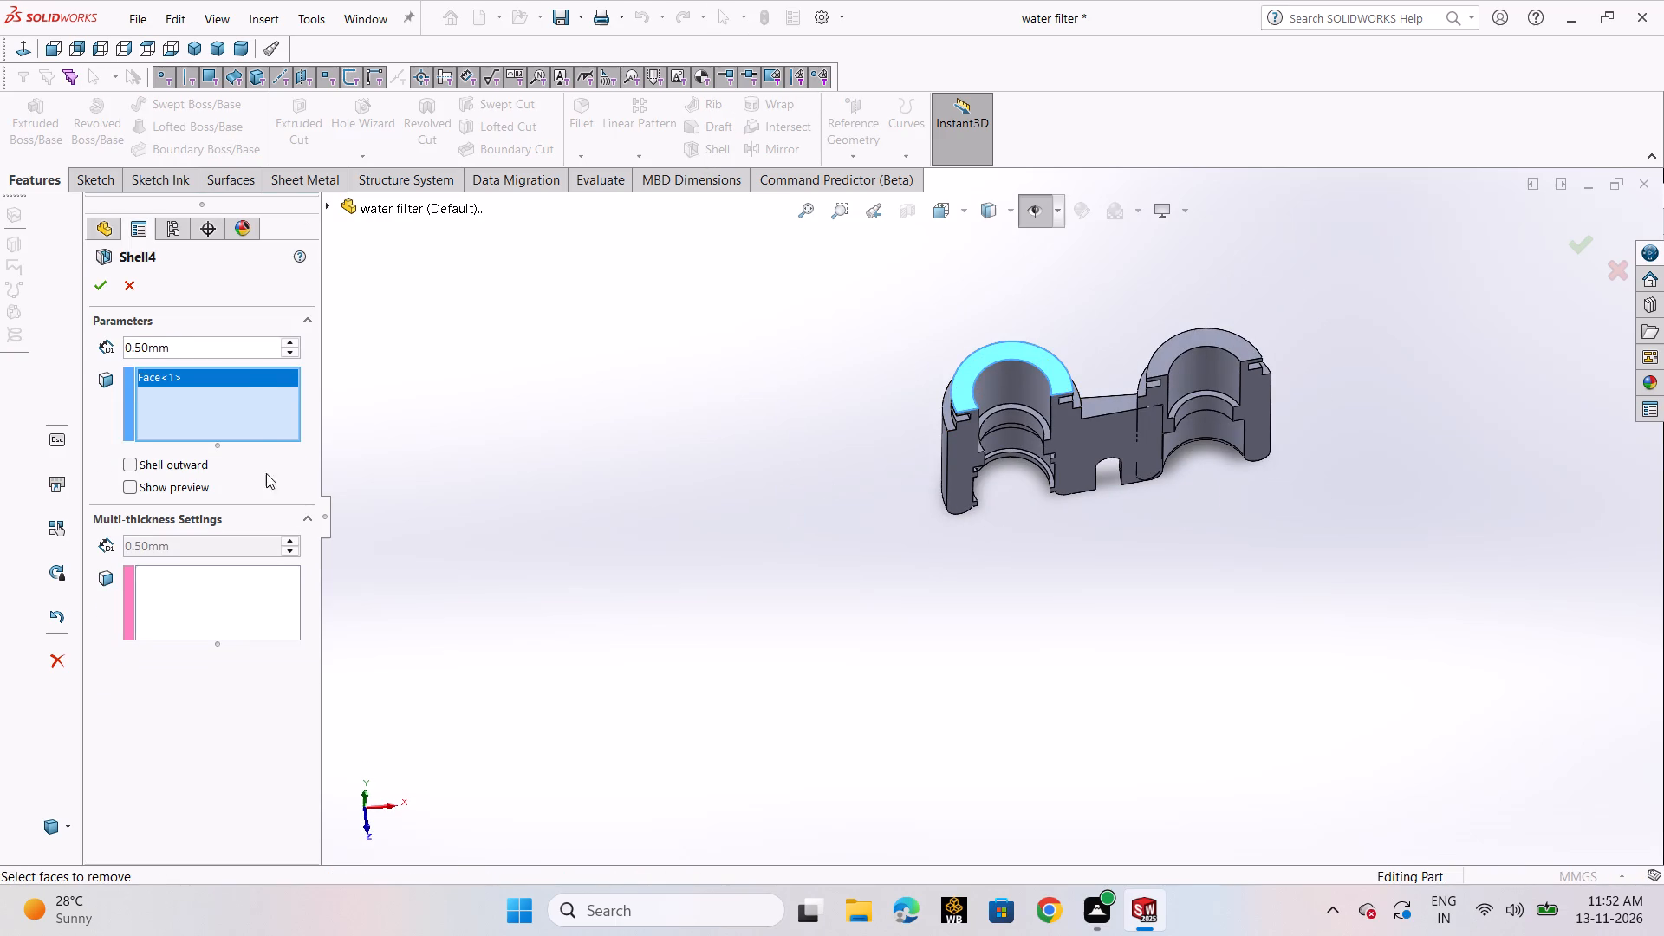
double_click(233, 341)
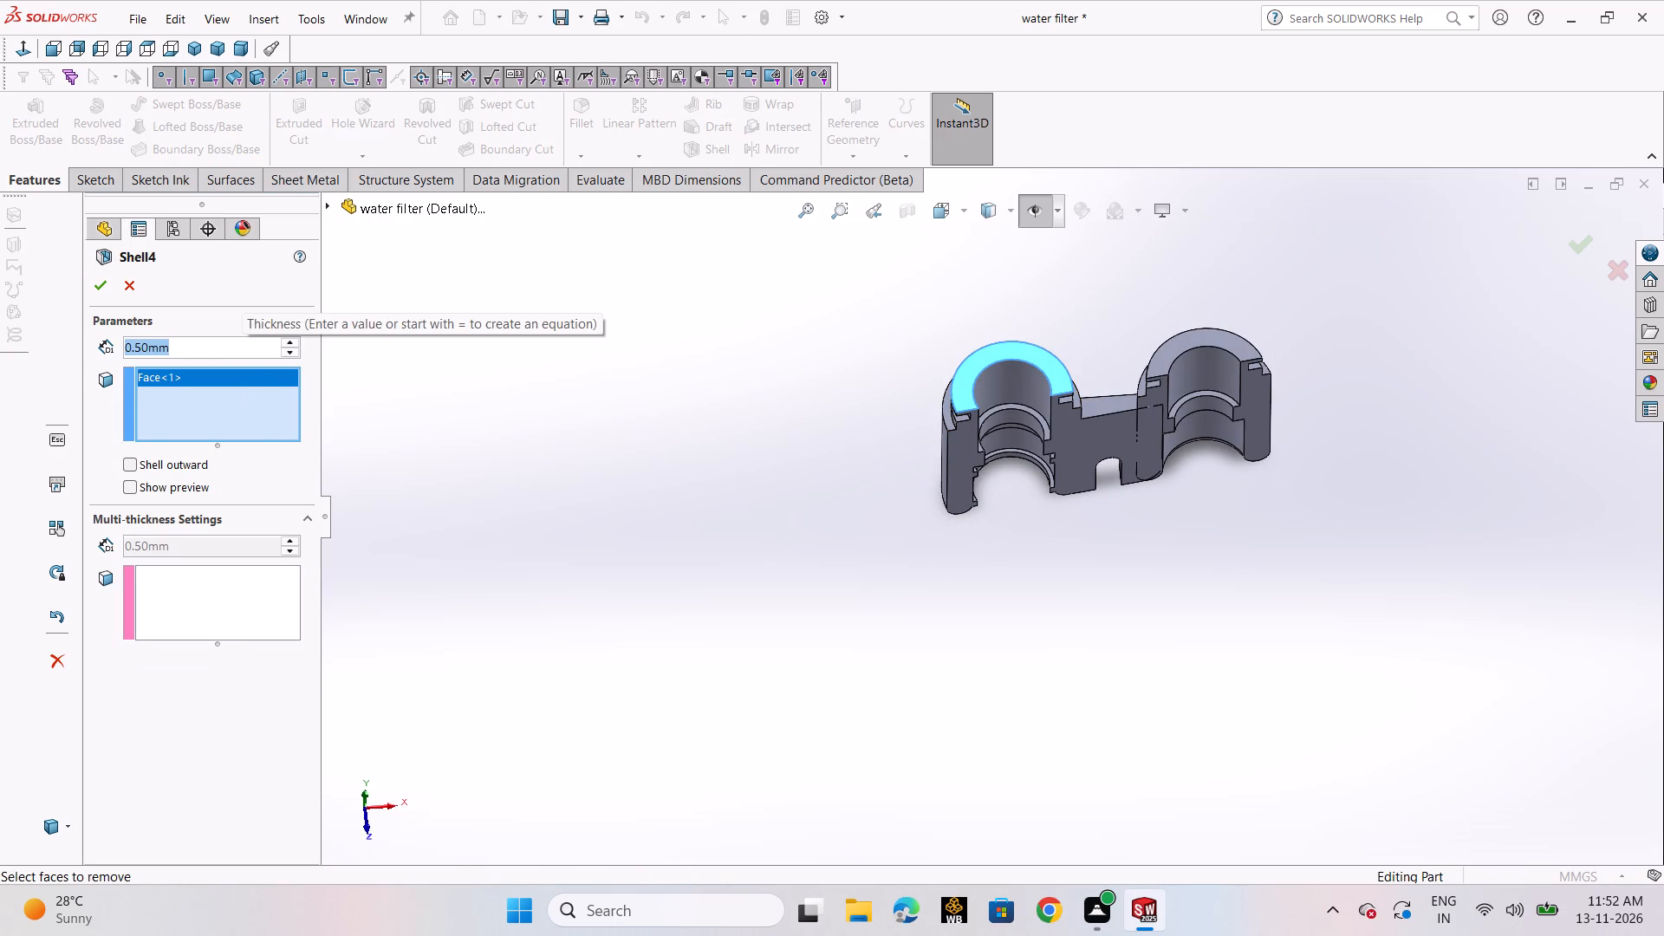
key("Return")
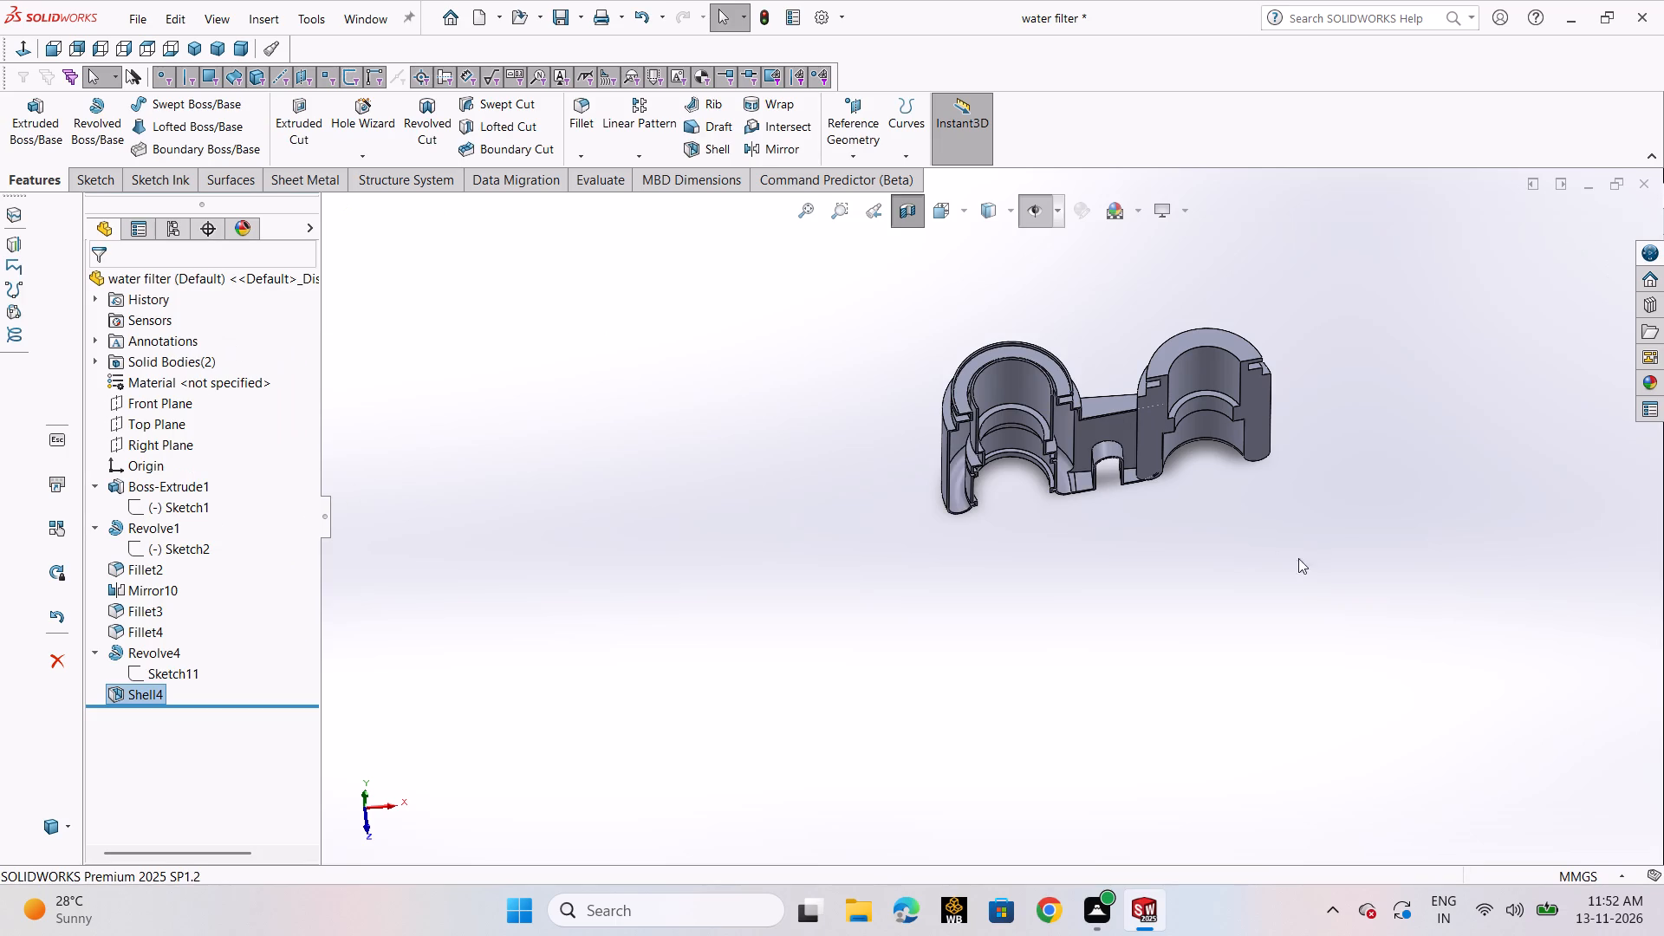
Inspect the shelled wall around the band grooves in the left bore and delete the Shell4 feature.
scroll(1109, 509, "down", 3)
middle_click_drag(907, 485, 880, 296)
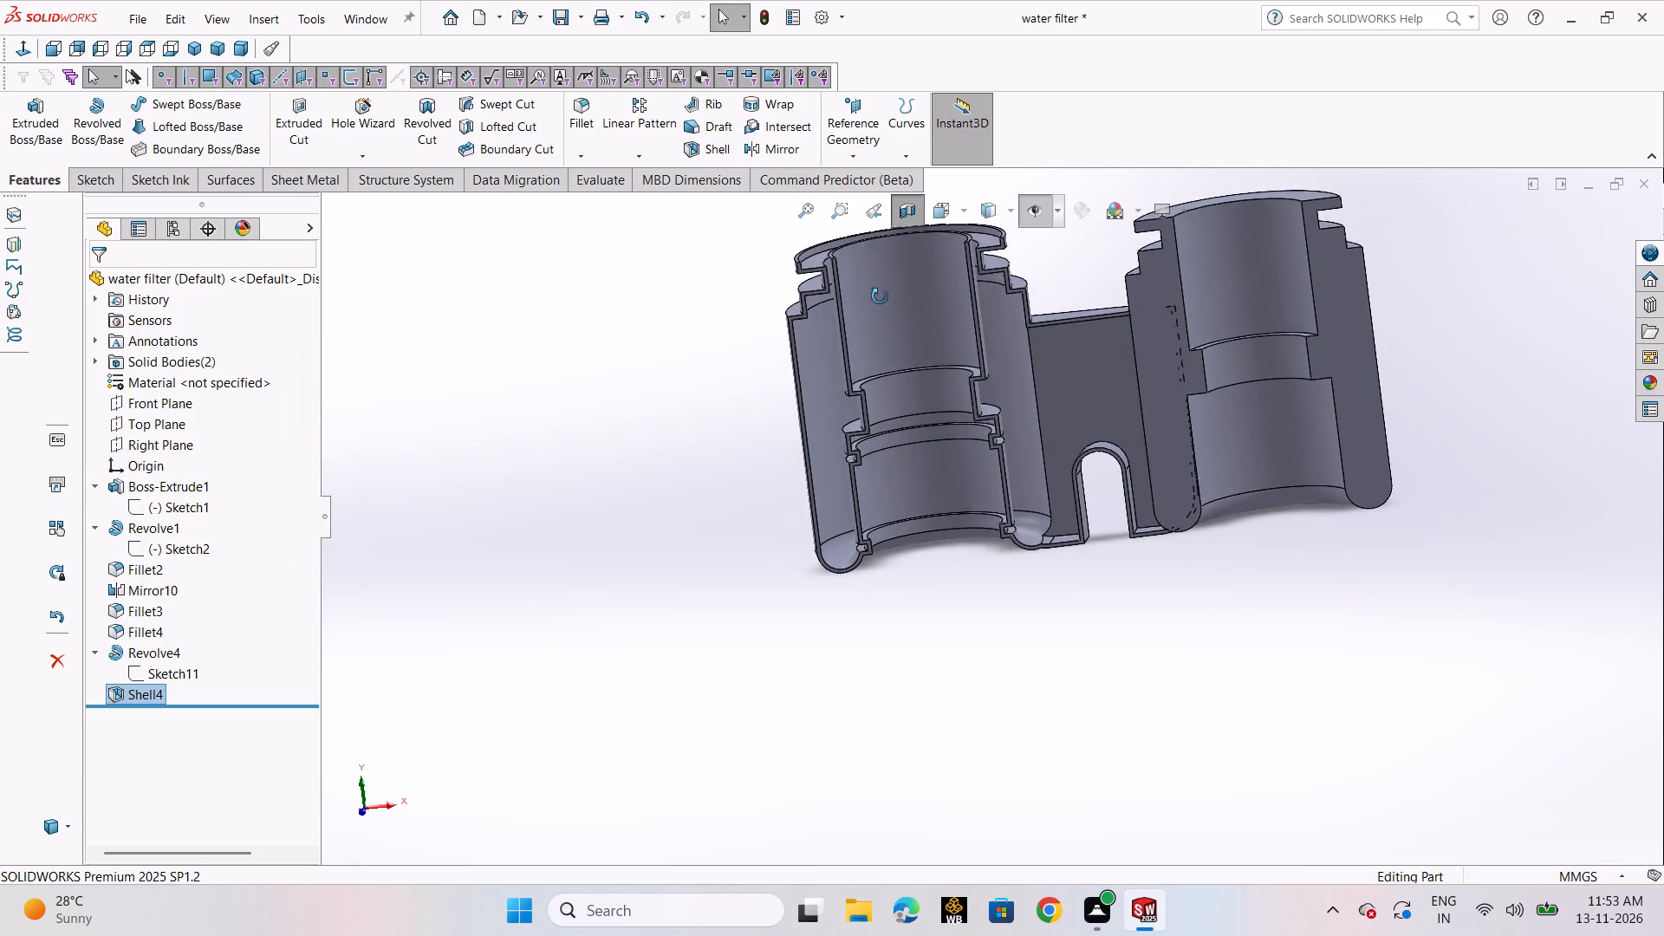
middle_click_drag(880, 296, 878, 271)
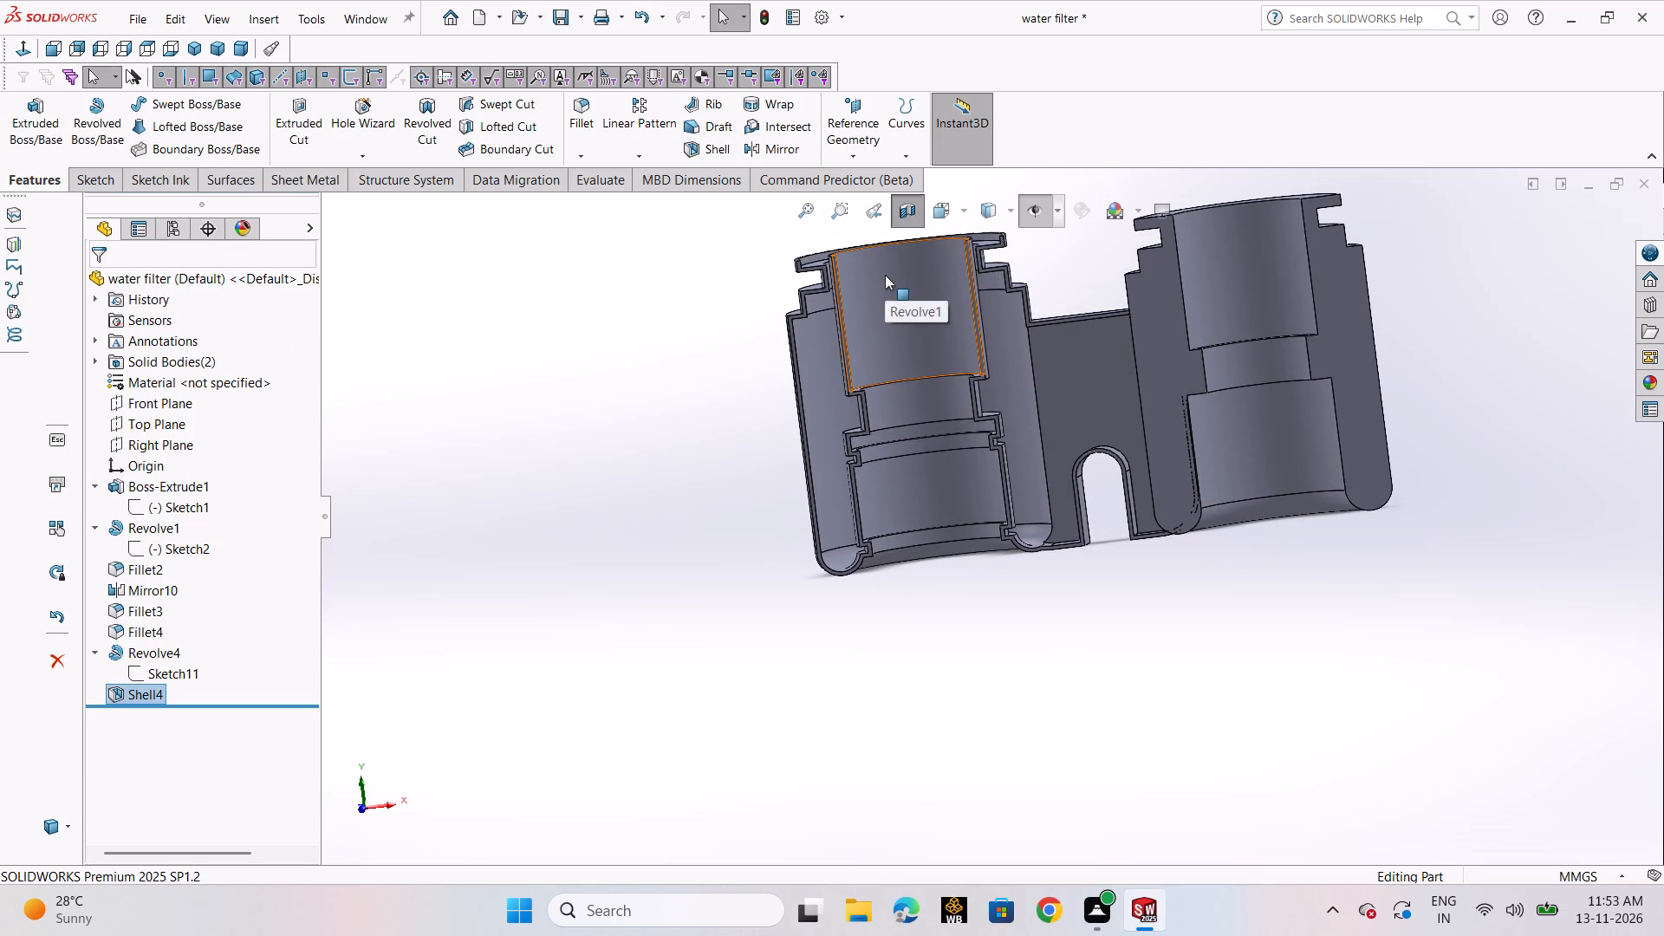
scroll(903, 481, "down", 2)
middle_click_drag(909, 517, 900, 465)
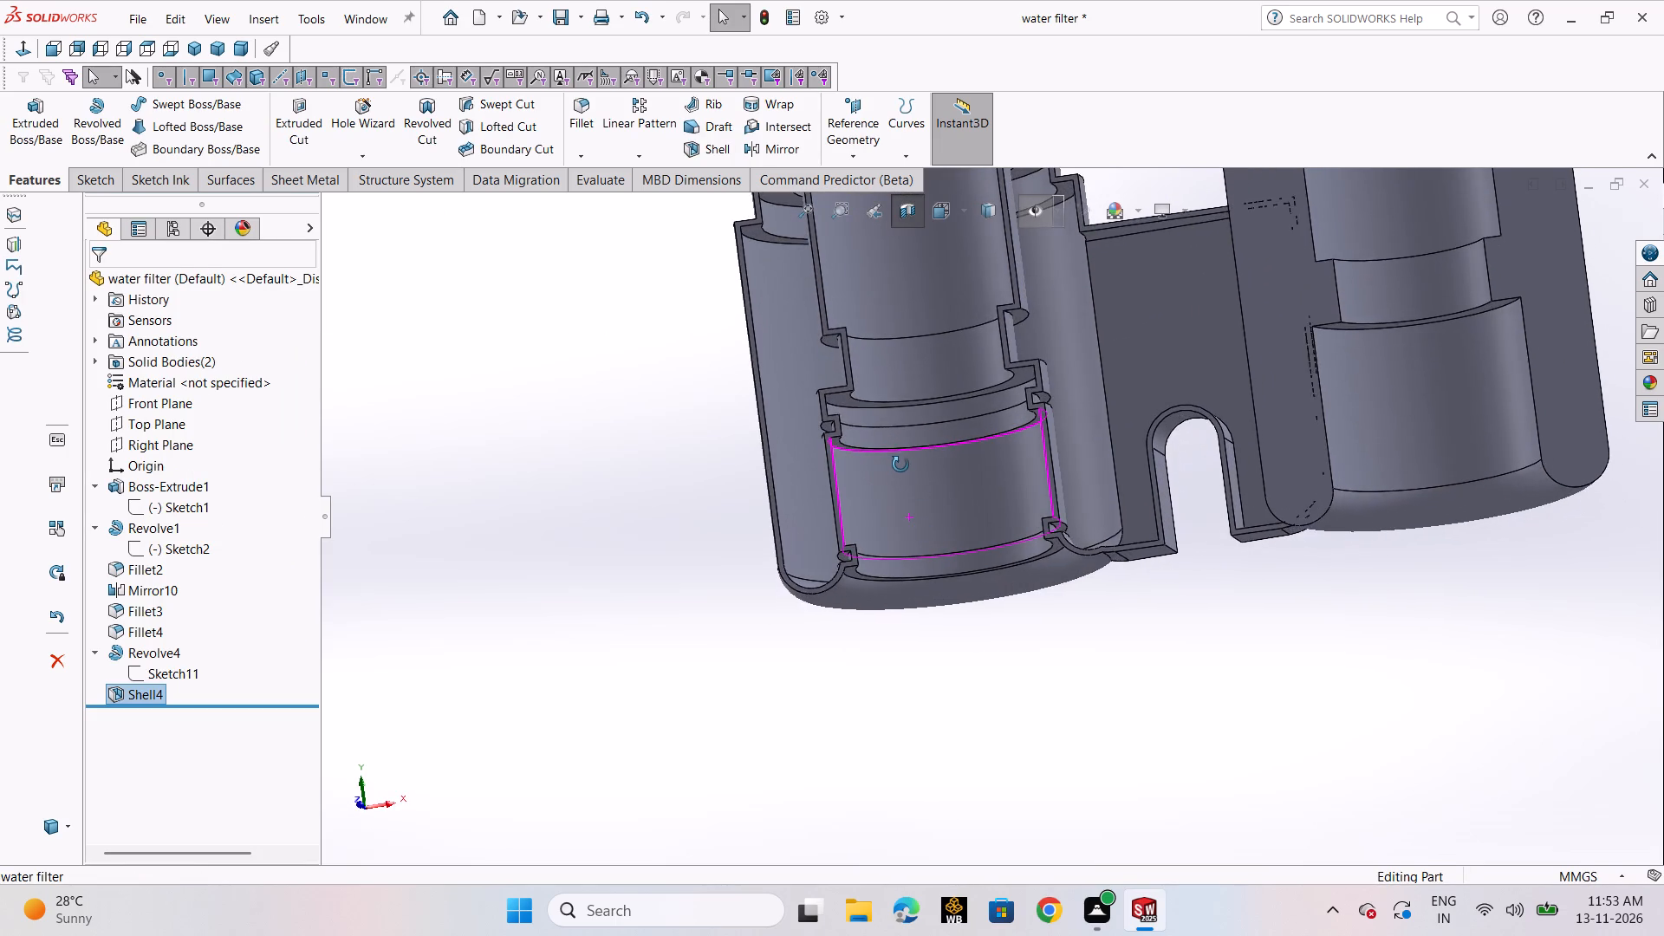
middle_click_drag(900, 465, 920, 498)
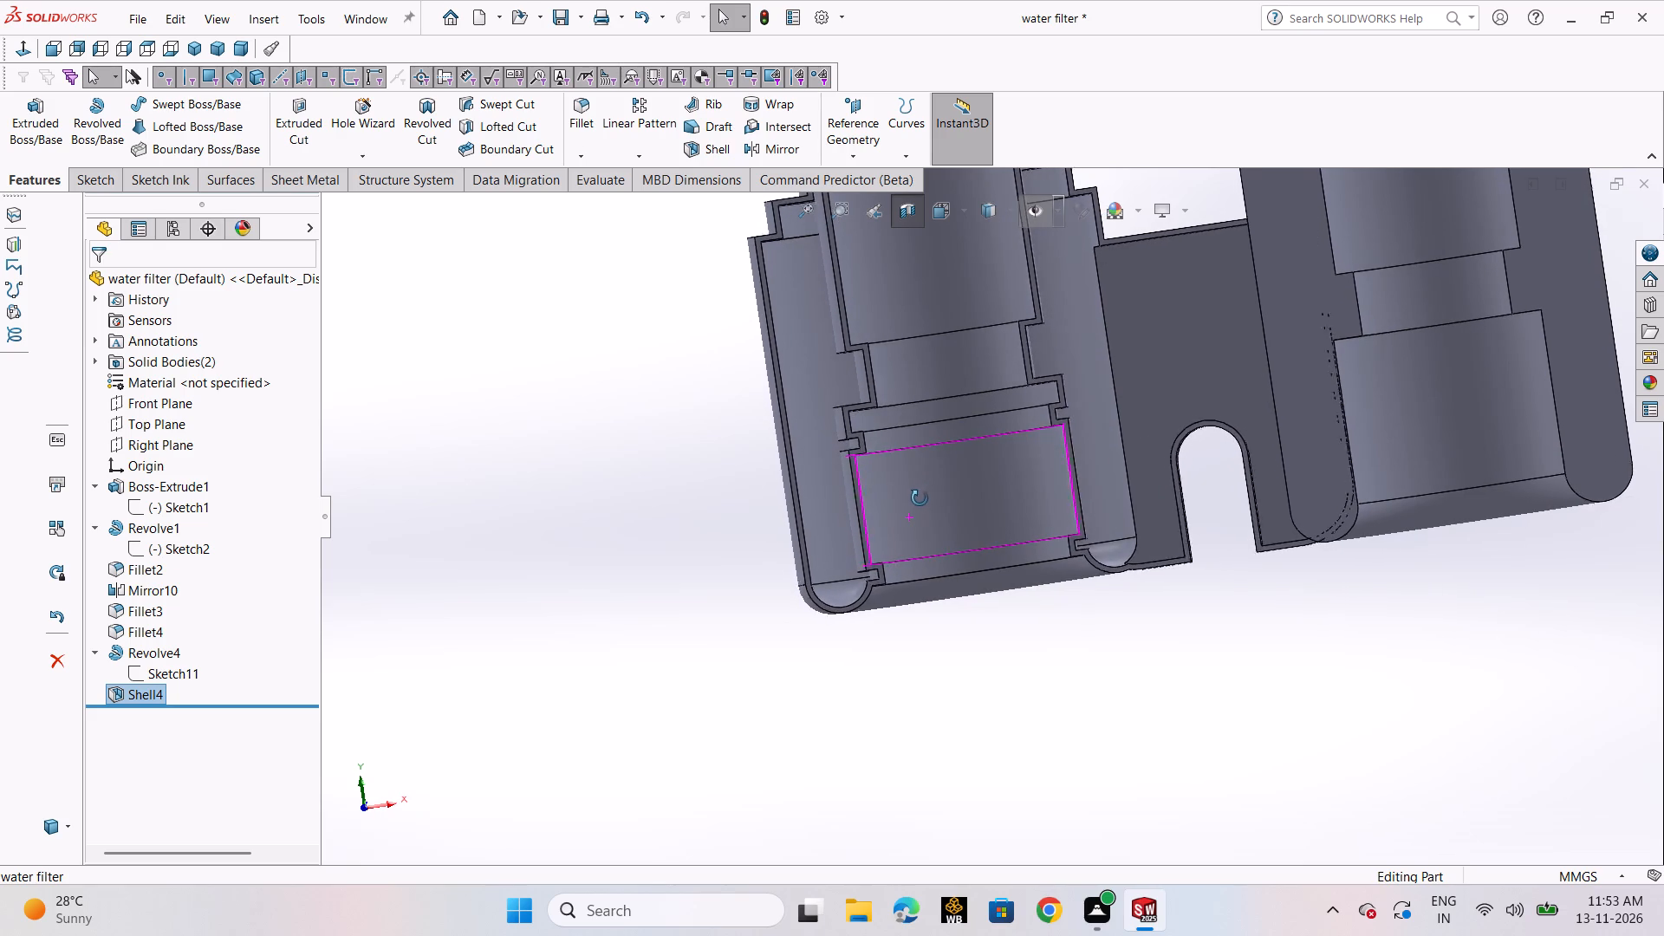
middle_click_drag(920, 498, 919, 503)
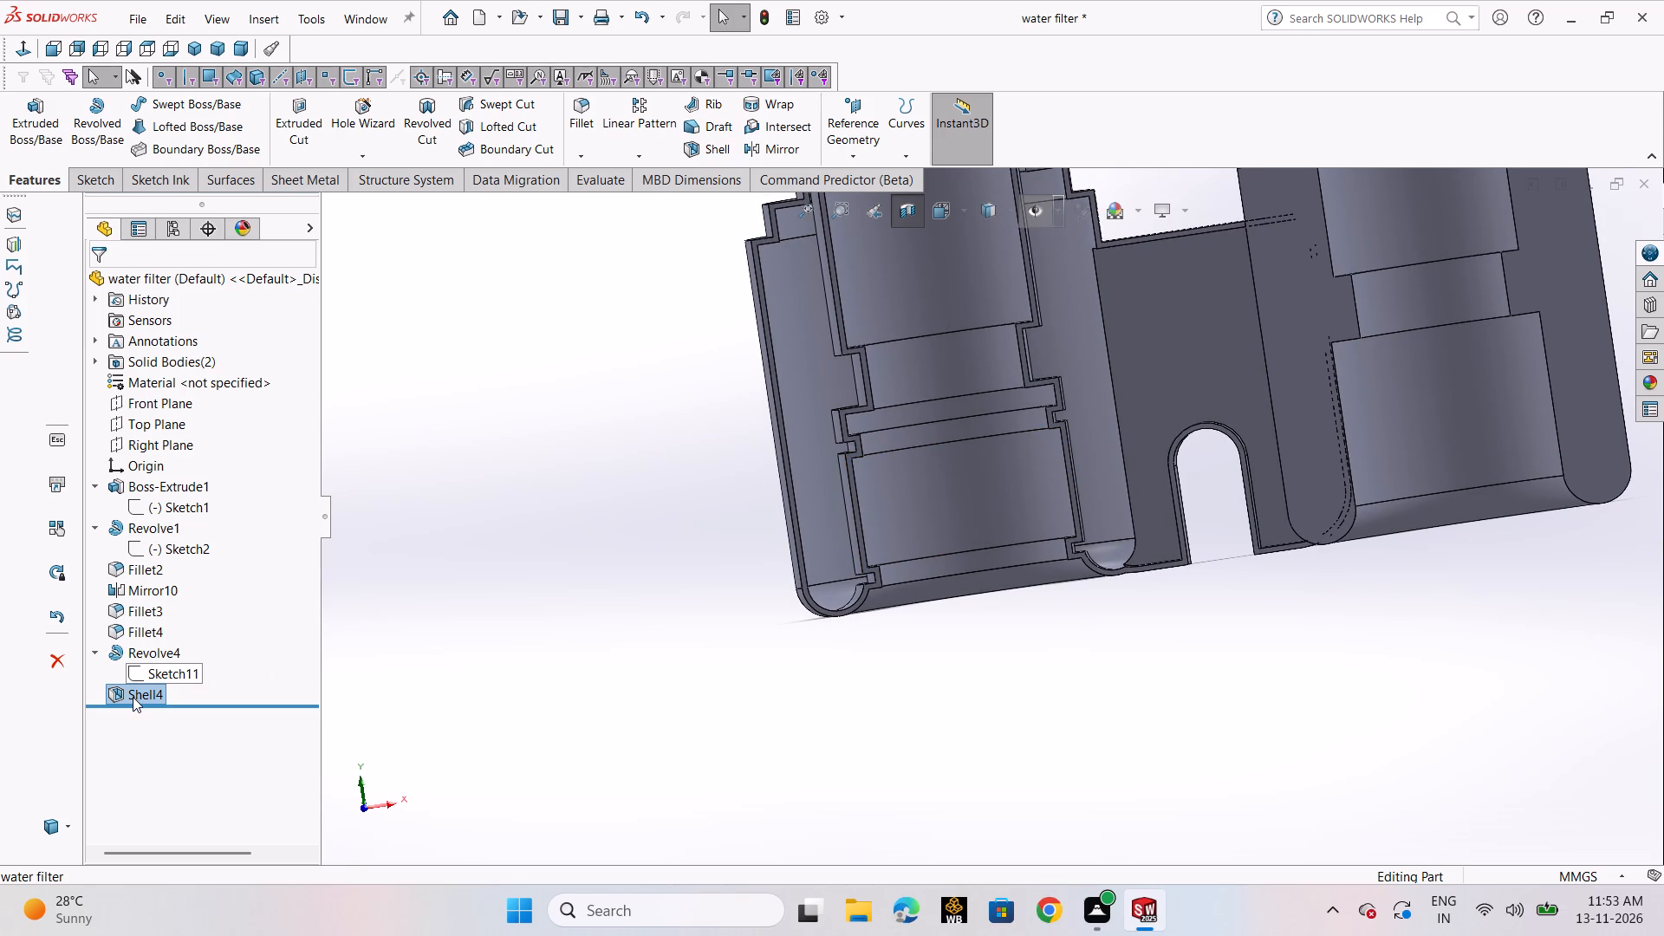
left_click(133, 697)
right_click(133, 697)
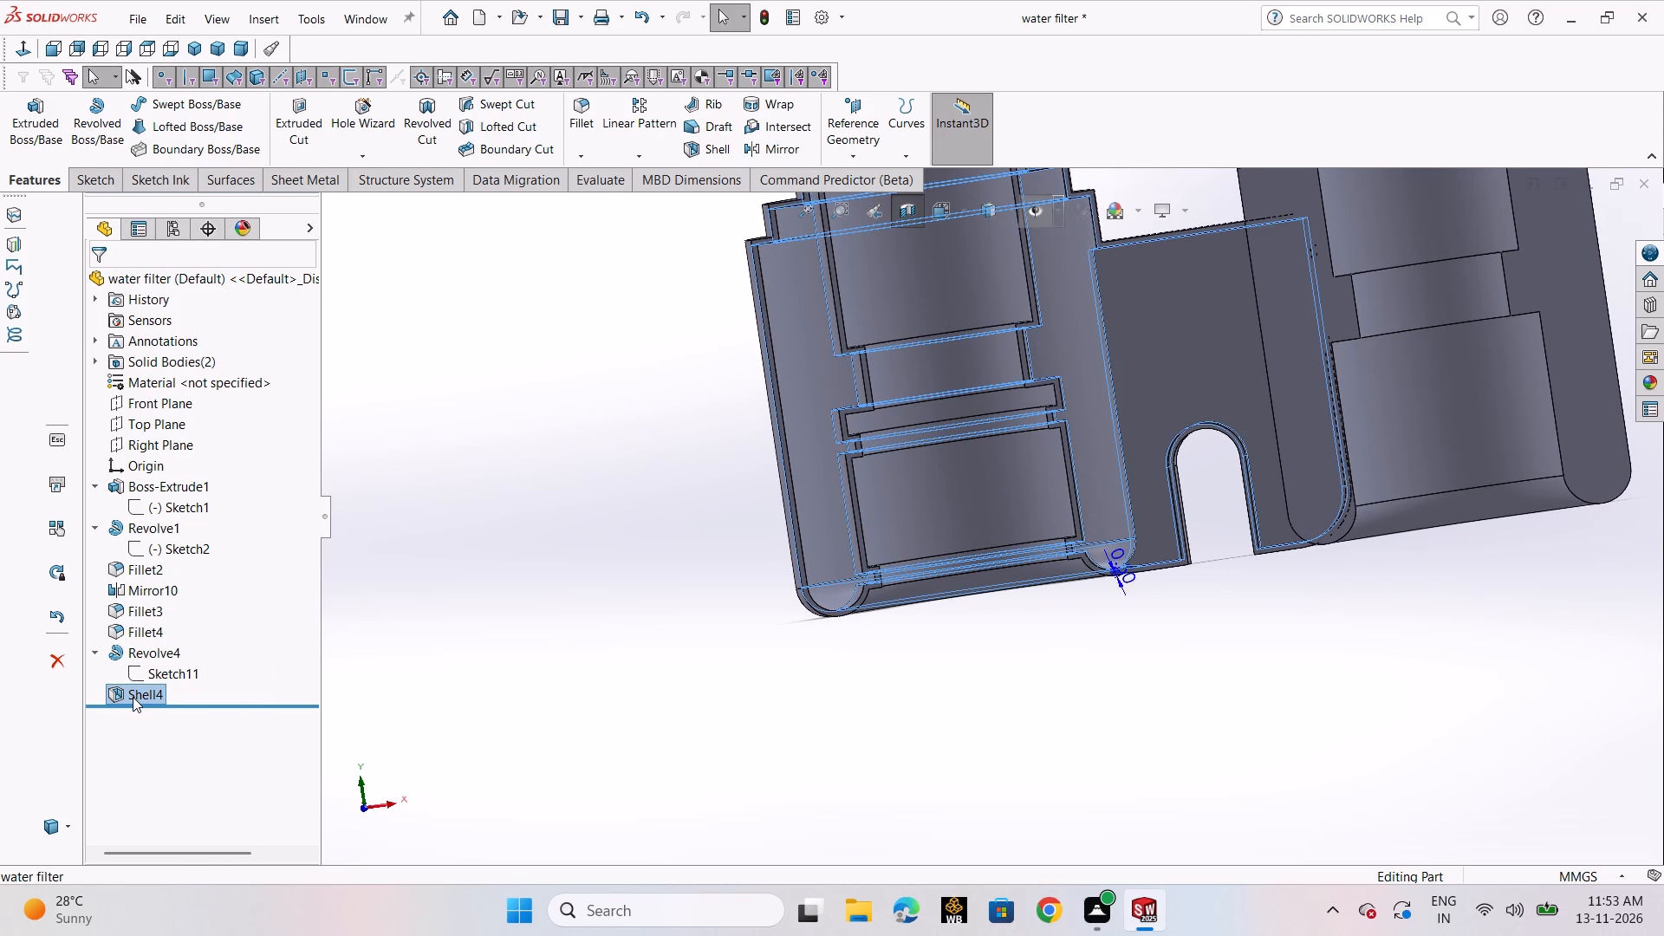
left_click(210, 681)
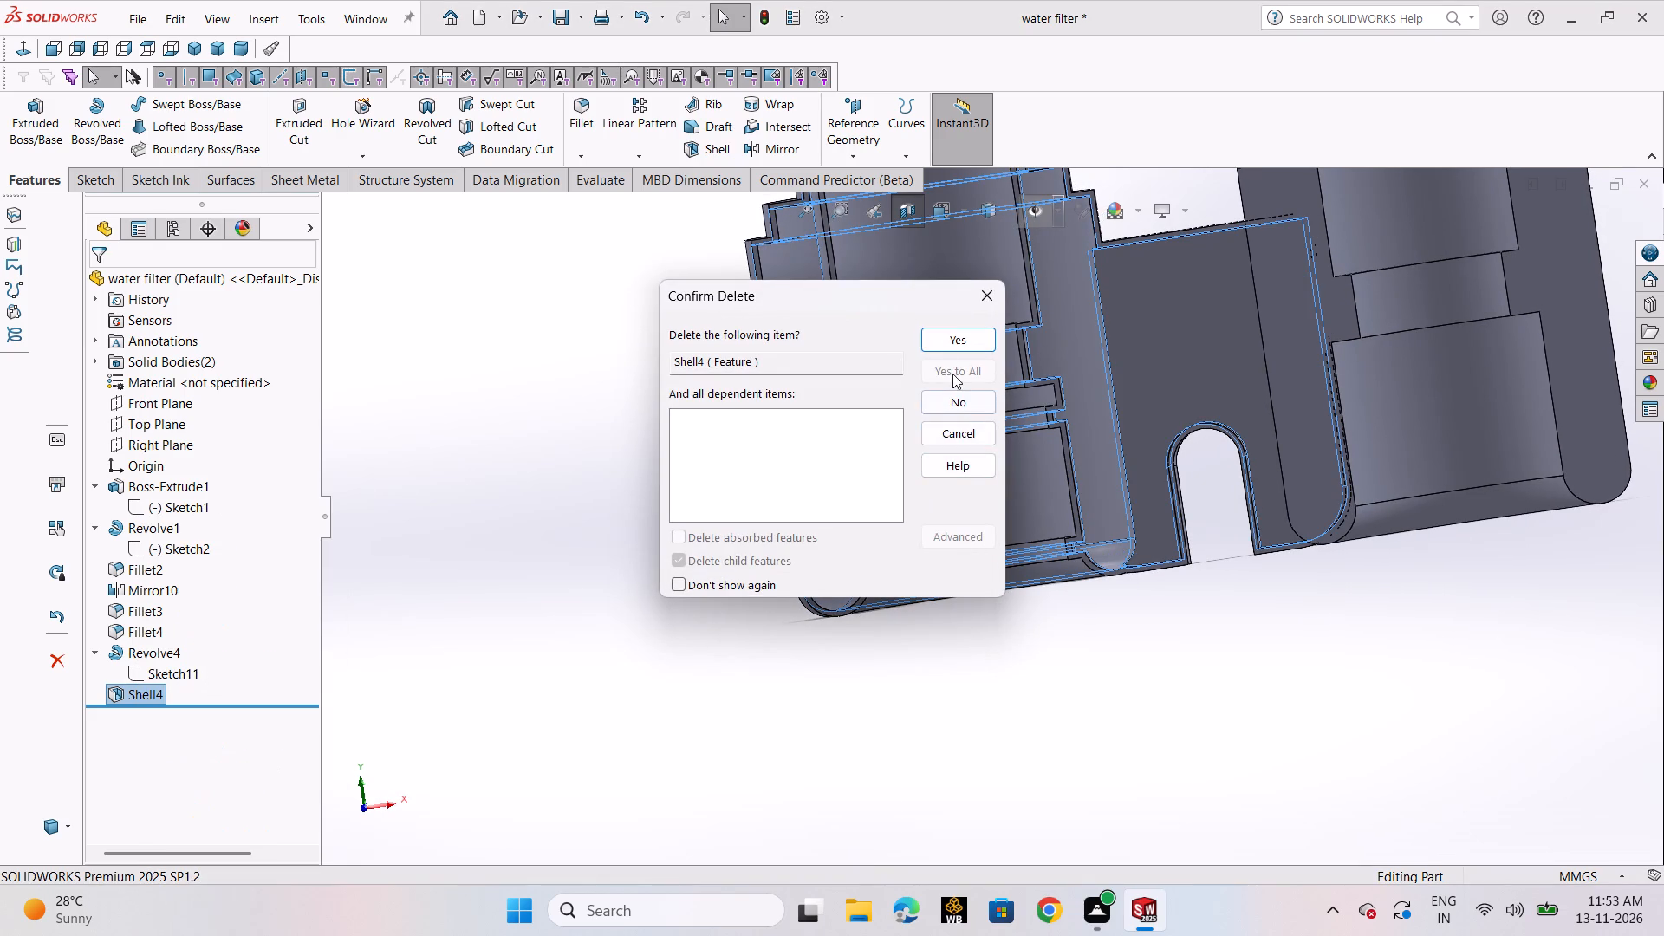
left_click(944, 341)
Roll the feature history back to just after Fillet4, before Revolve4.
left_click_drag(265, 686, 267, 657)
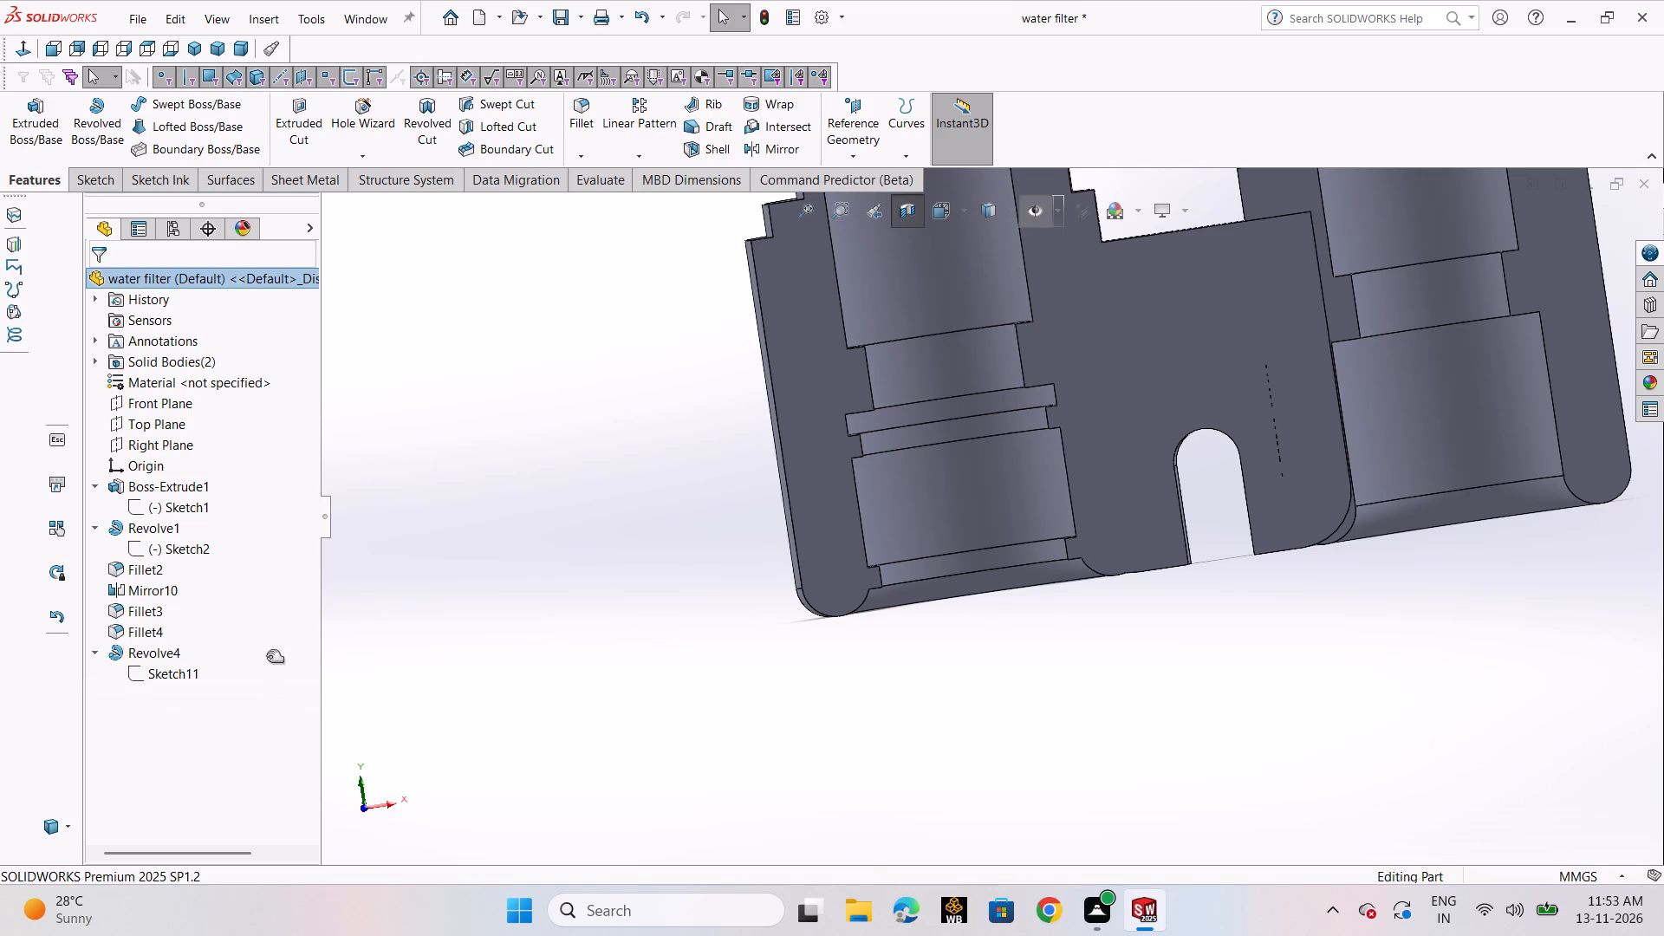
left_click_drag(267, 657, 268, 651)
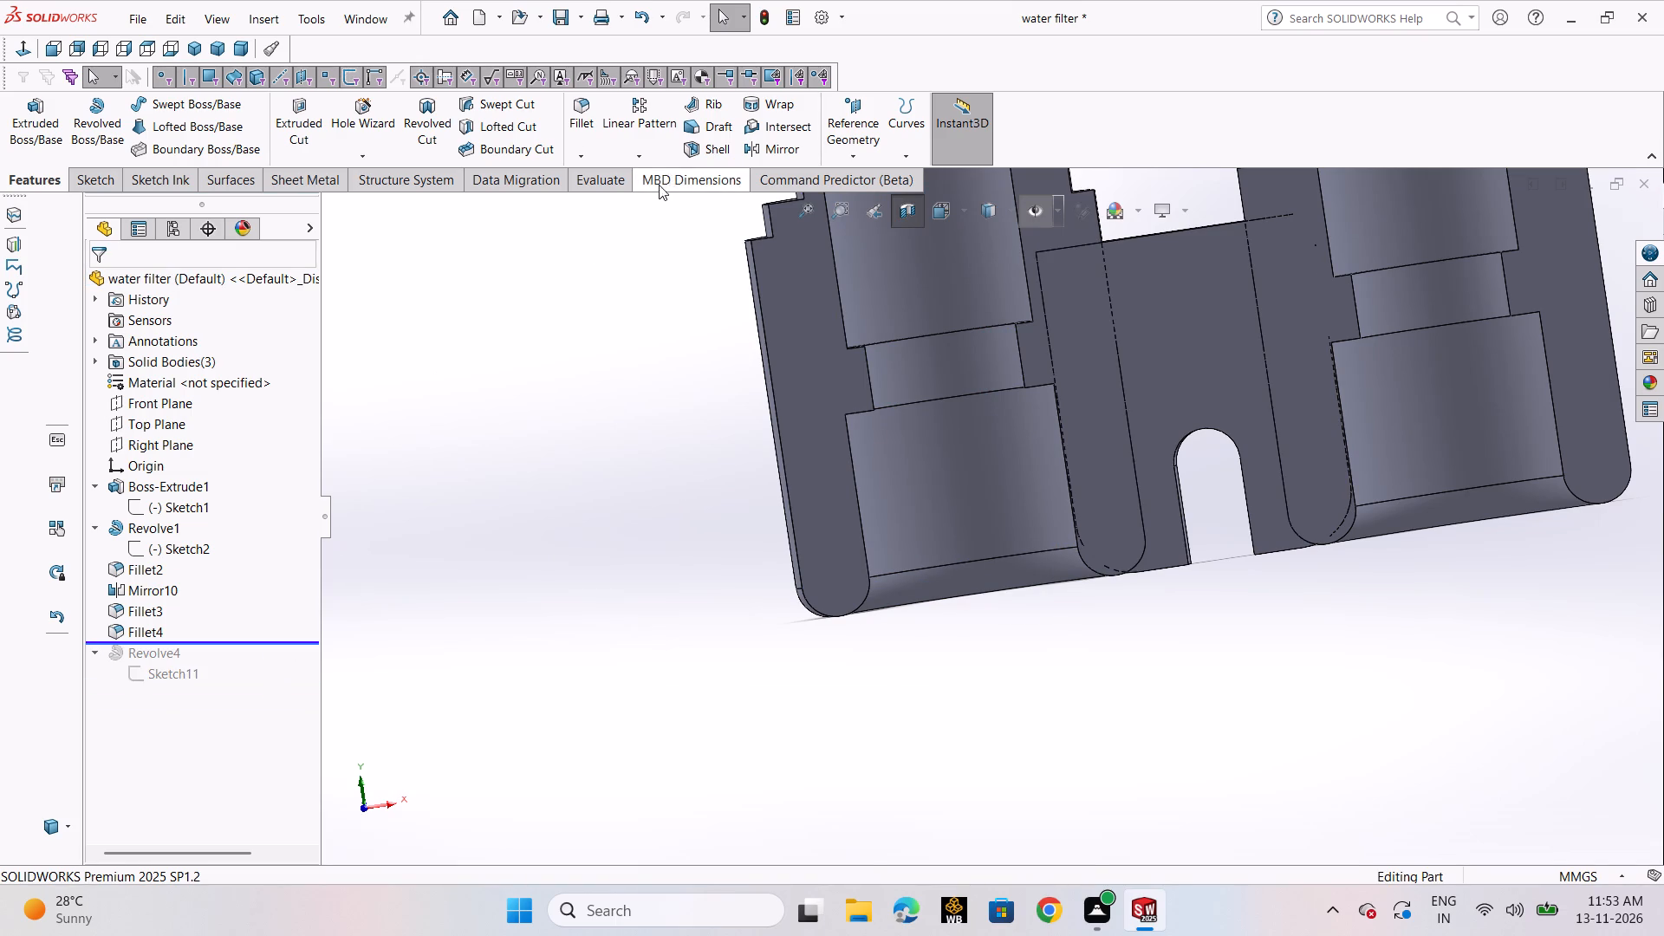
Shell the left body to 0.5 mm thickness ahead of Revolve4, removing the annular top face around its bore.
left_click(699, 152)
scroll(835, 310, "up", 2)
scroll(991, 280, "up", 1)
middle_click_drag(991, 280, 991, 294)
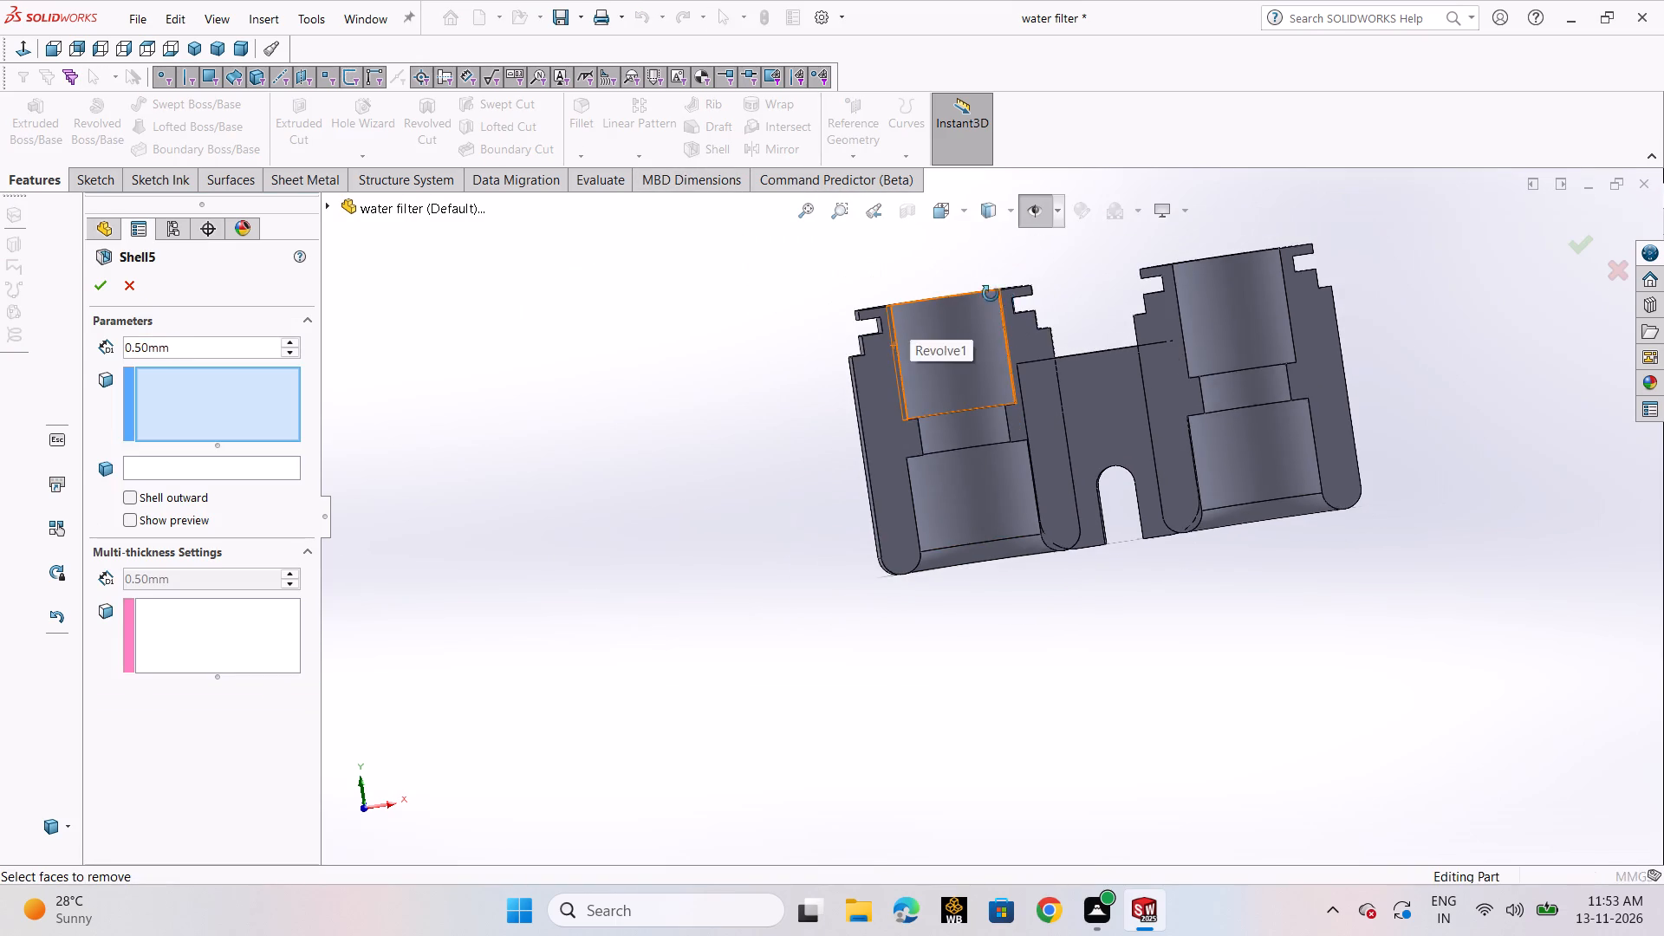
middle_click_drag(991, 294, 1015, 431)
left_click(1018, 303)
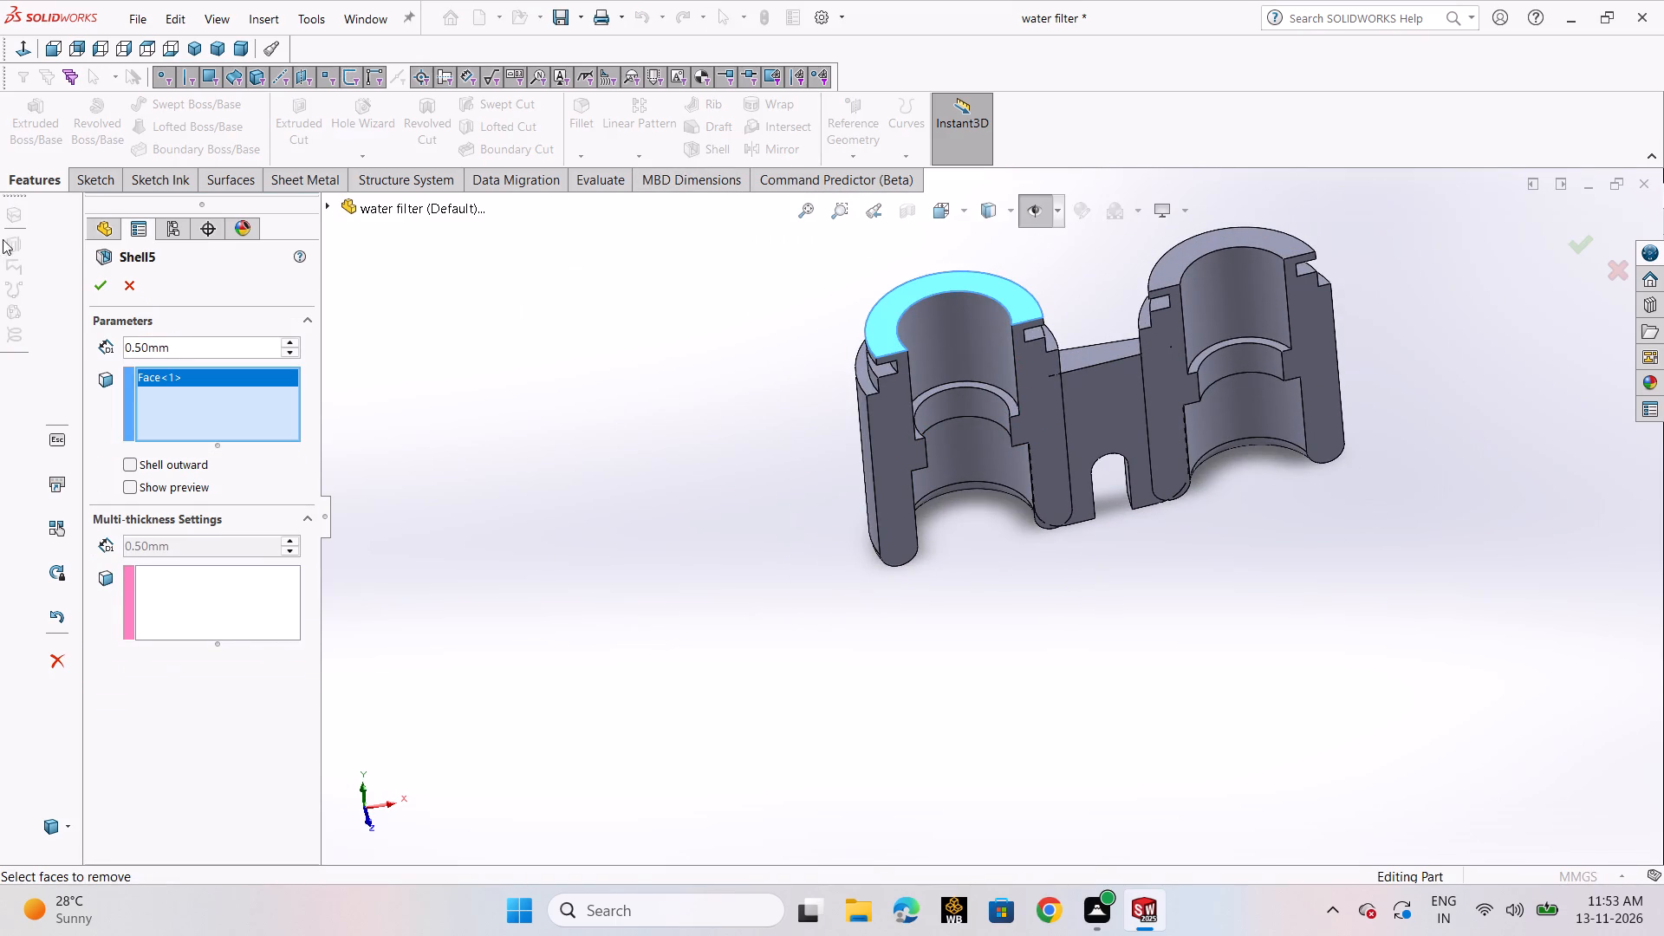
left_click(99, 281)
left_click(624, 551)
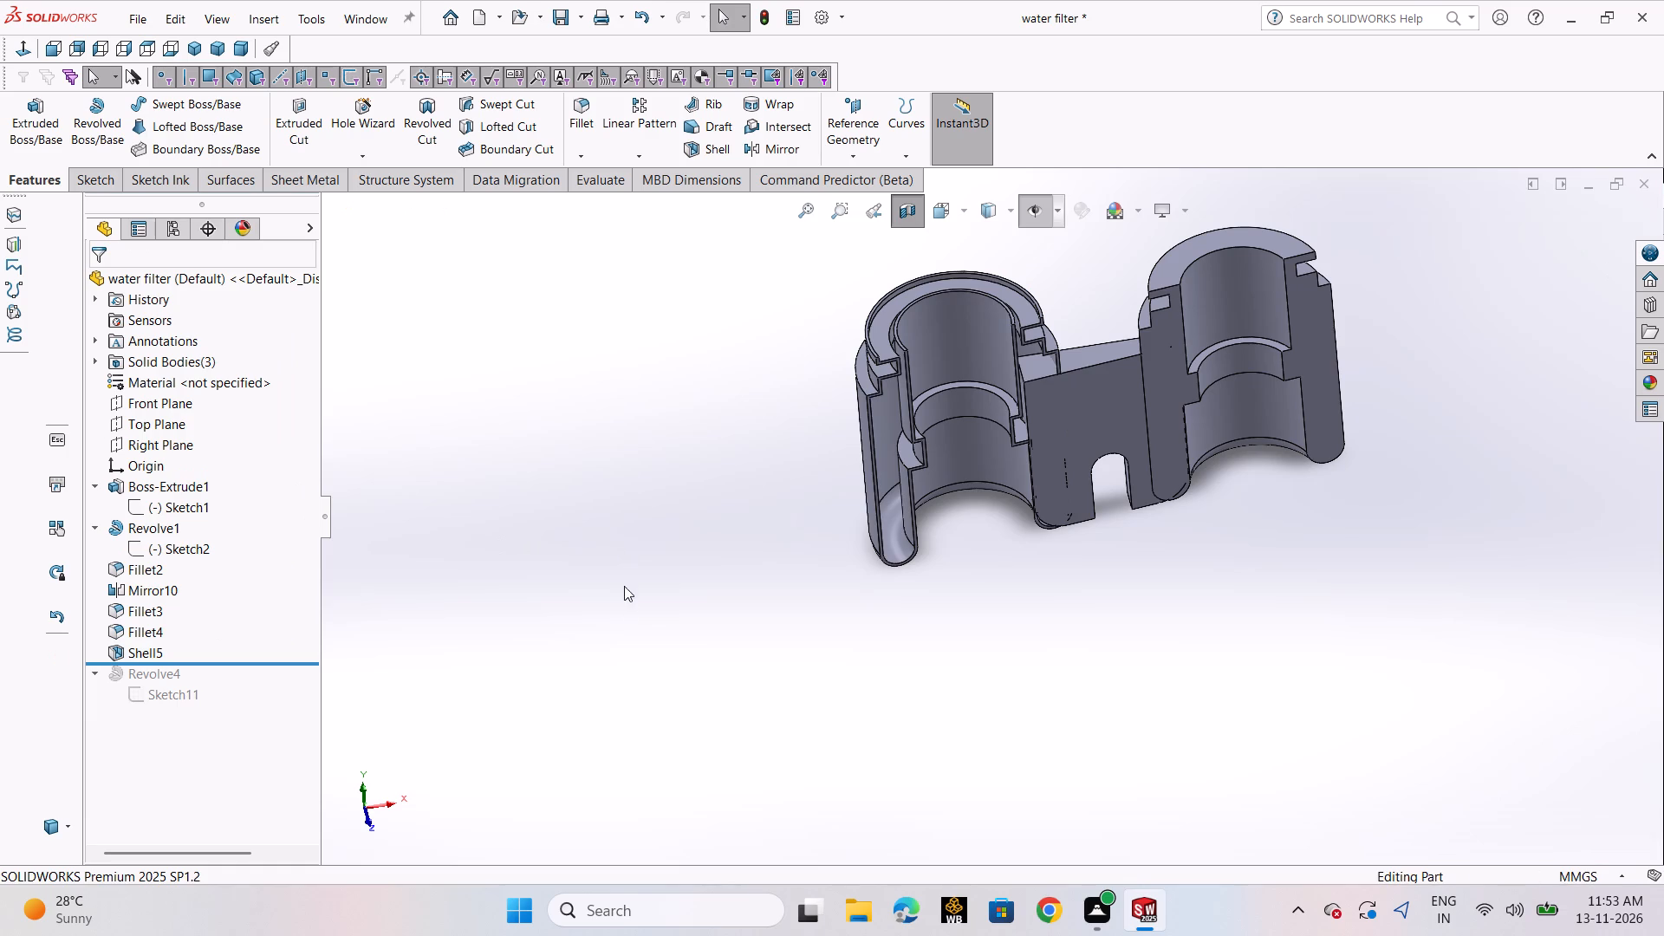
Roll the feature history forward past Revolve4 to restore the bands in the left bore.
middle_click_drag(621, 542, 601, 459)
left_click_drag(252, 665, 252, 690)
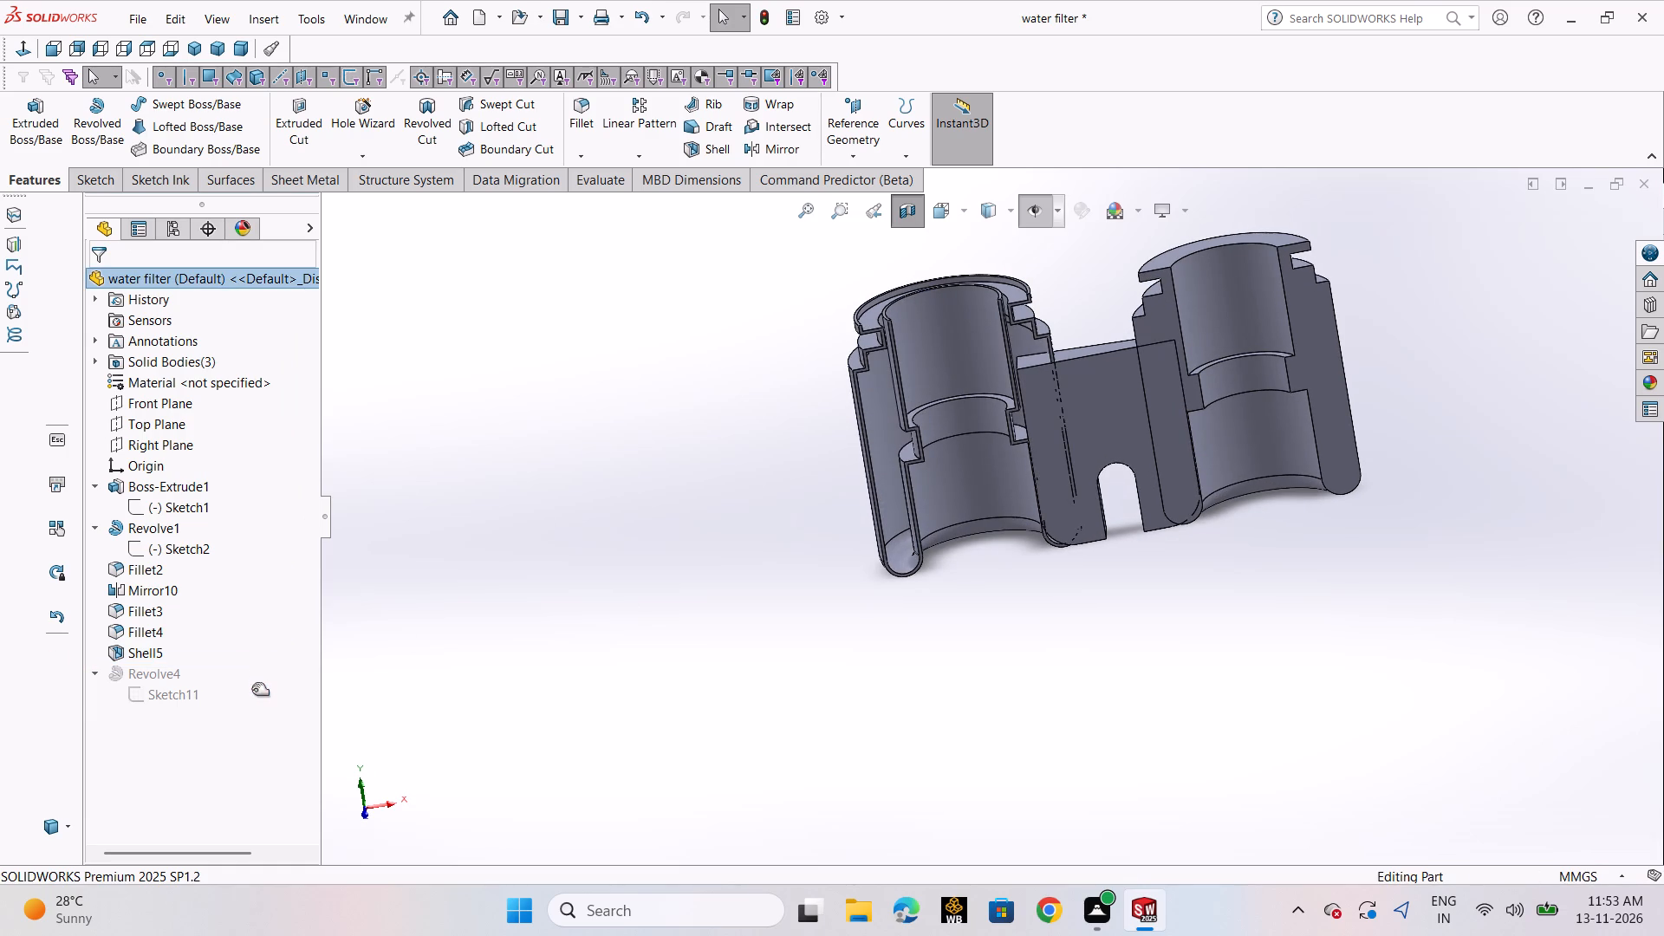
left_click_drag(252, 690, 252, 701)
In Sketch11, set the upper band profile's outer side to 11.5 mm from the bore centerline.
middle_click_drag(1053, 571, 1044, 530)
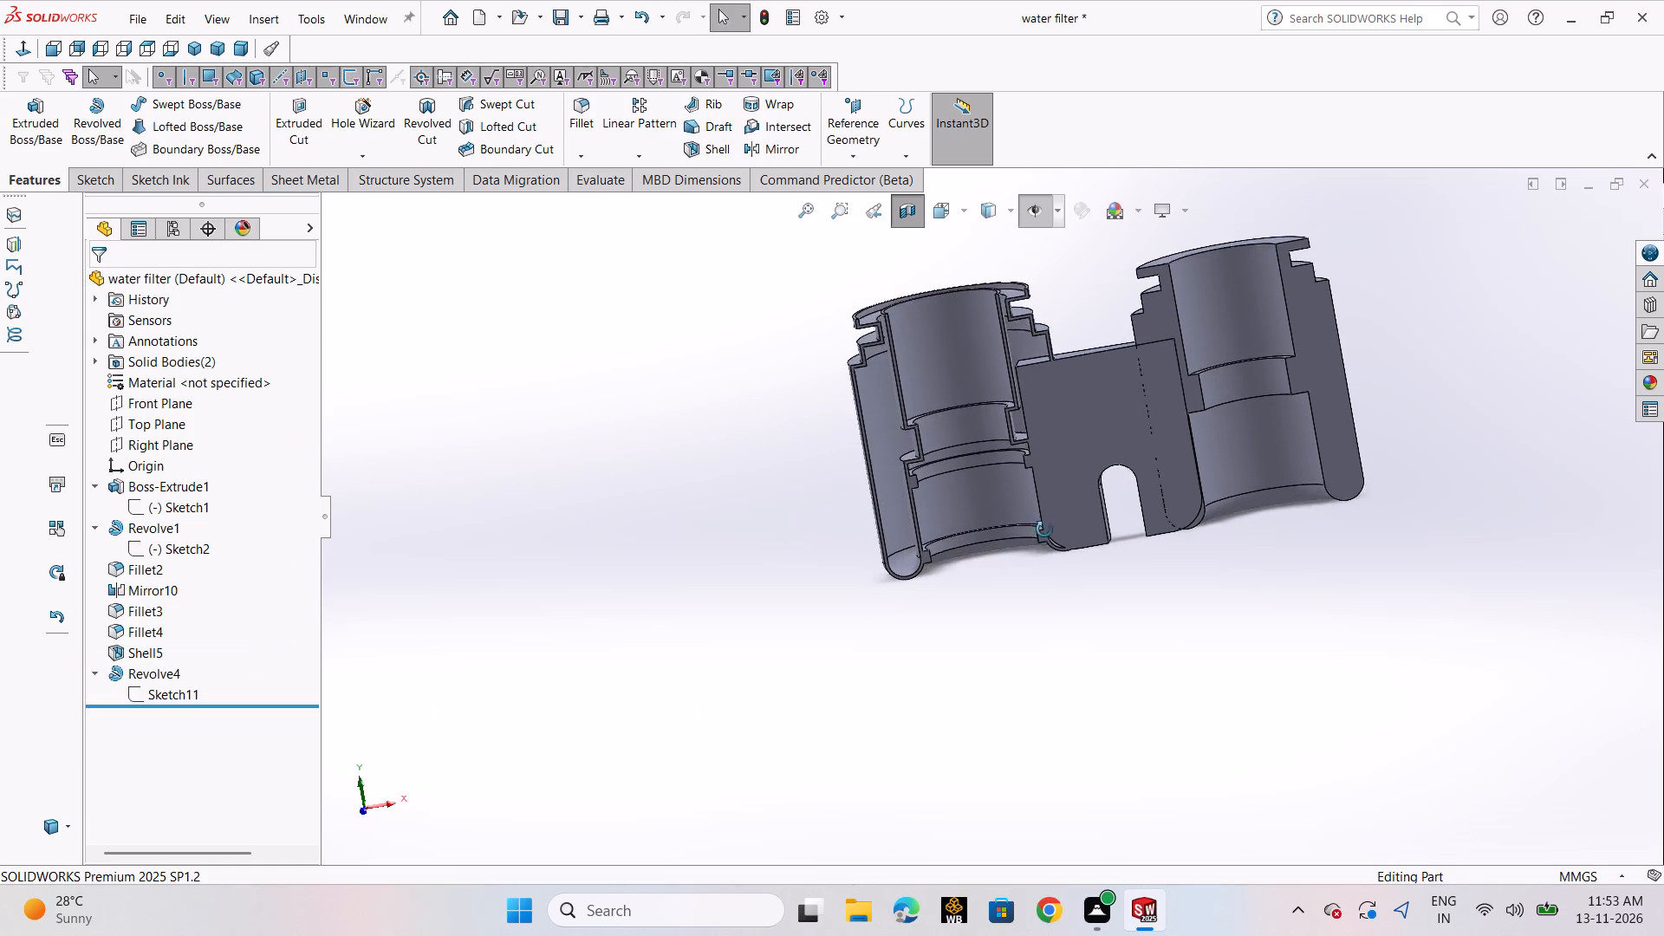
middle_click_drag(1044, 530, 1046, 507)
scroll(927, 494, "down", 4)
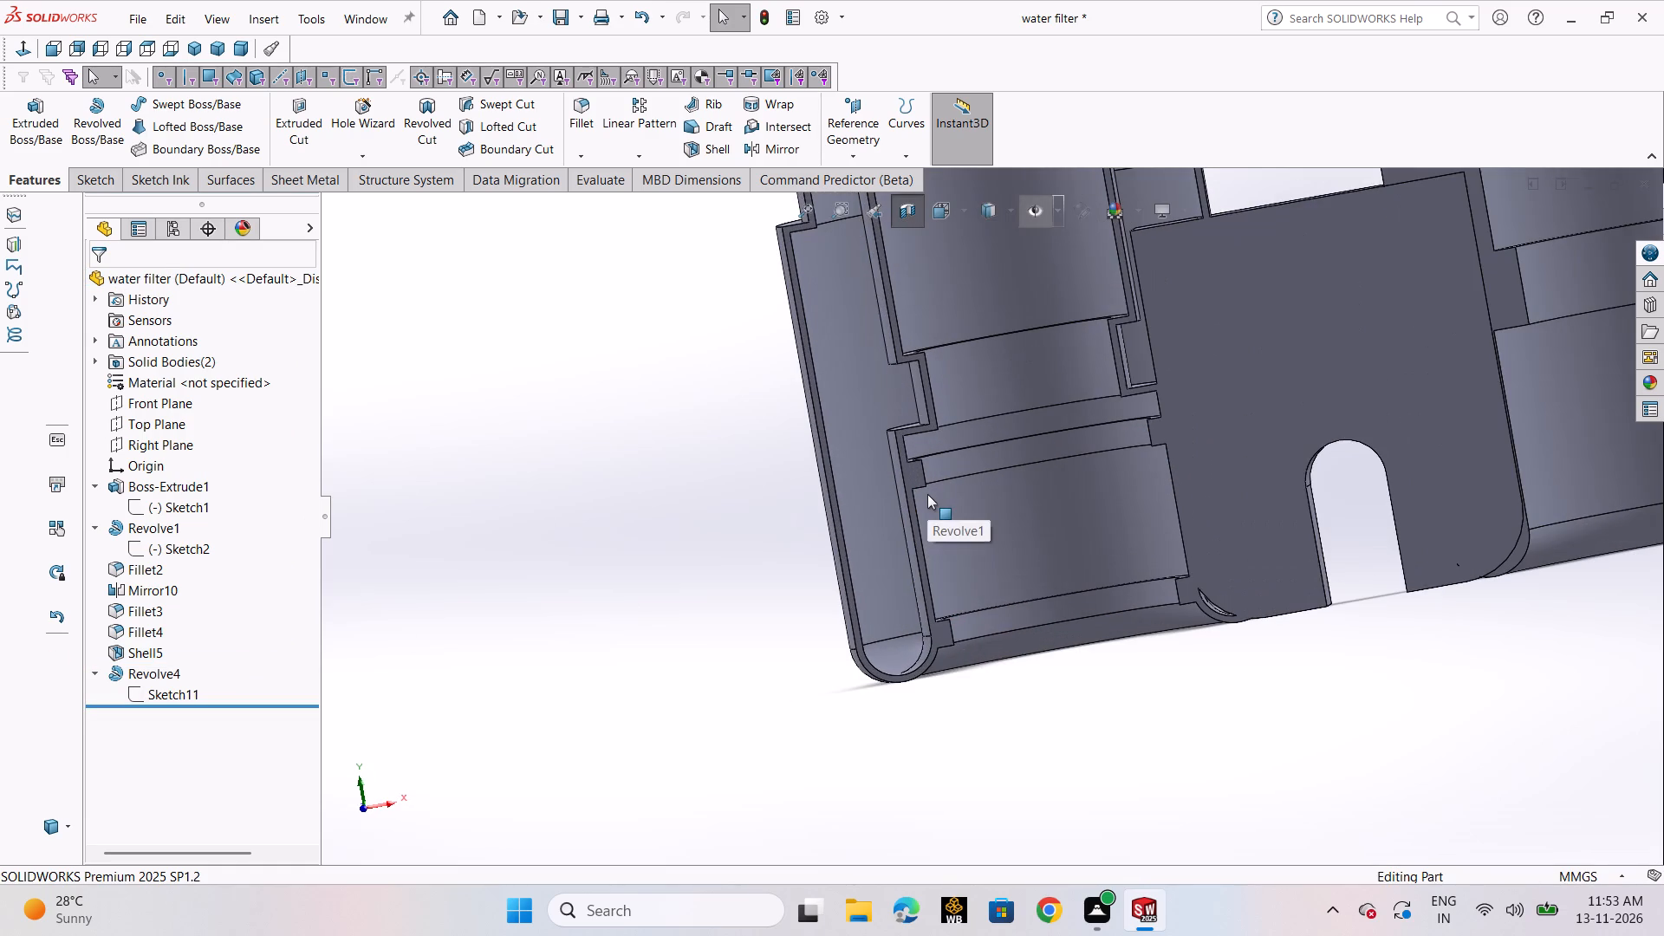
scroll(927, 494, "down", 2)
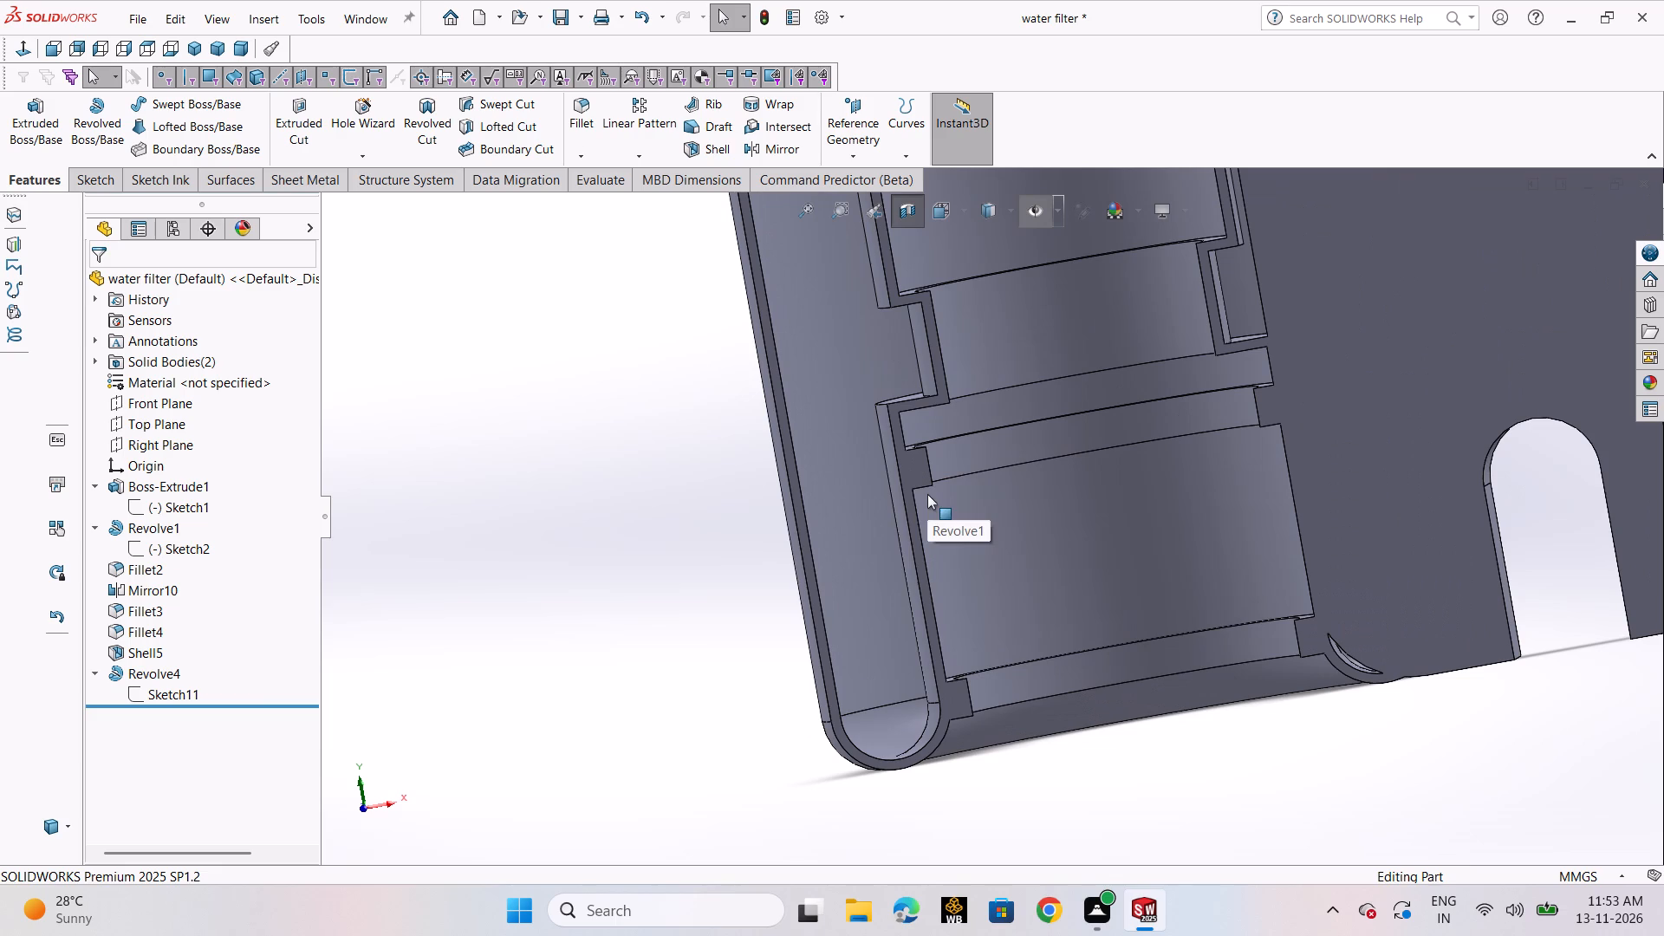
left_click(180, 691)
left_click(198, 628)
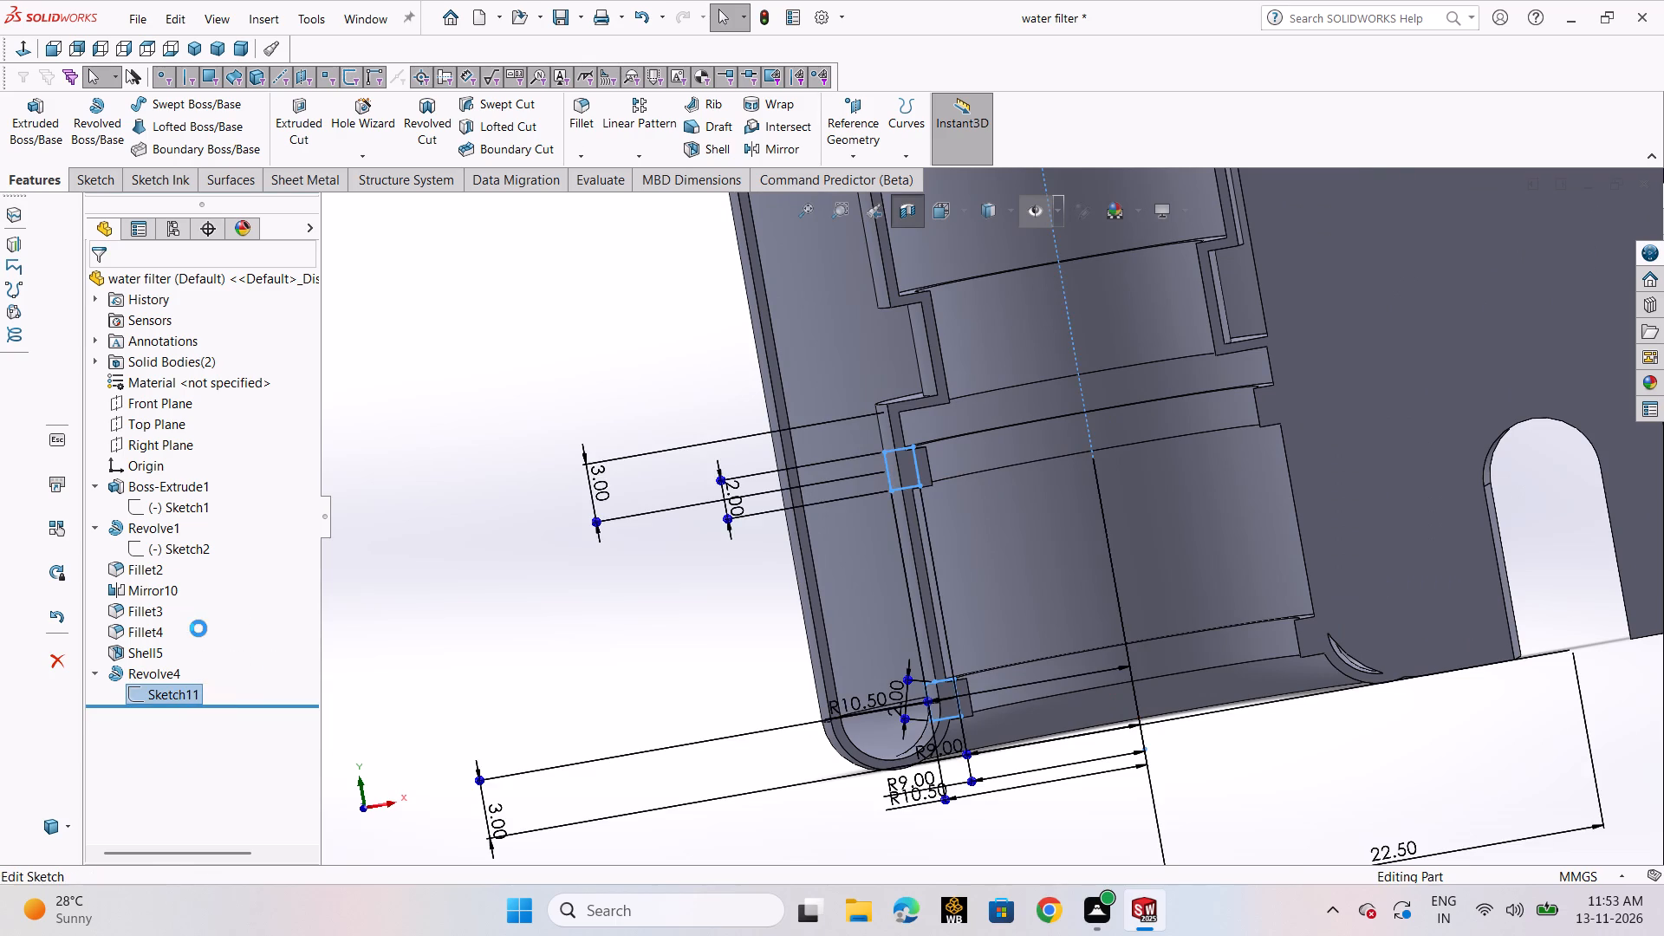
scroll(659, 609, "down", 3)
scroll(779, 569, "down", 1)
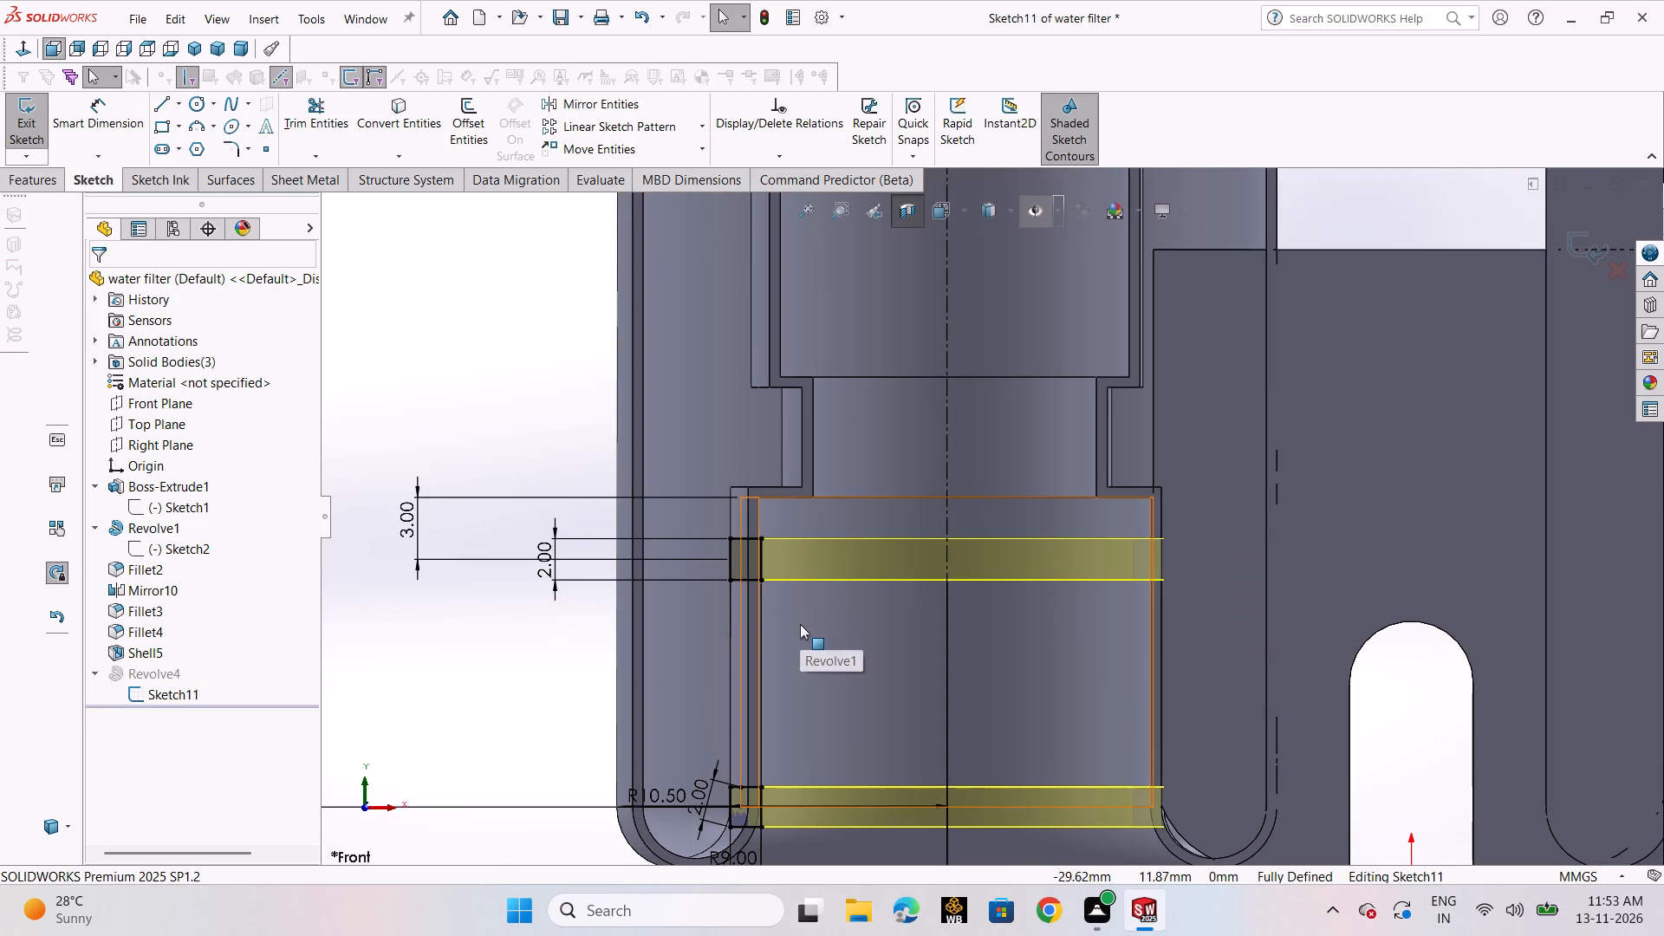
scroll(803, 621, "up", 2)
scroll(887, 753, "down", 1)
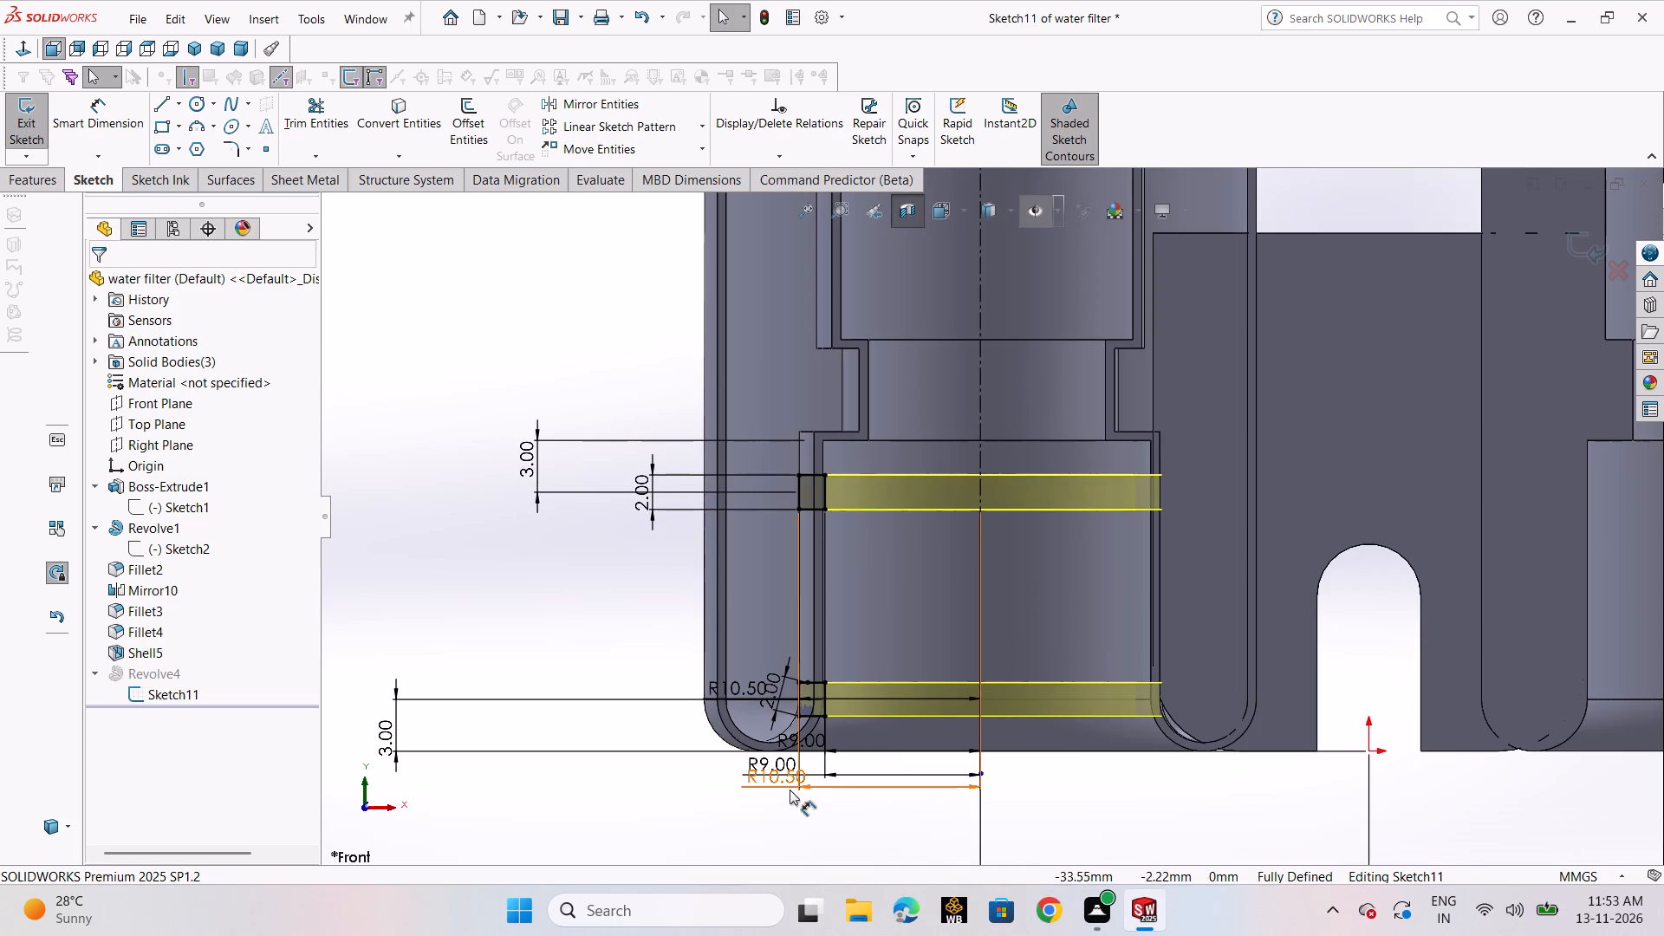
scroll(801, 775, "down", 3)
left_click(814, 747)
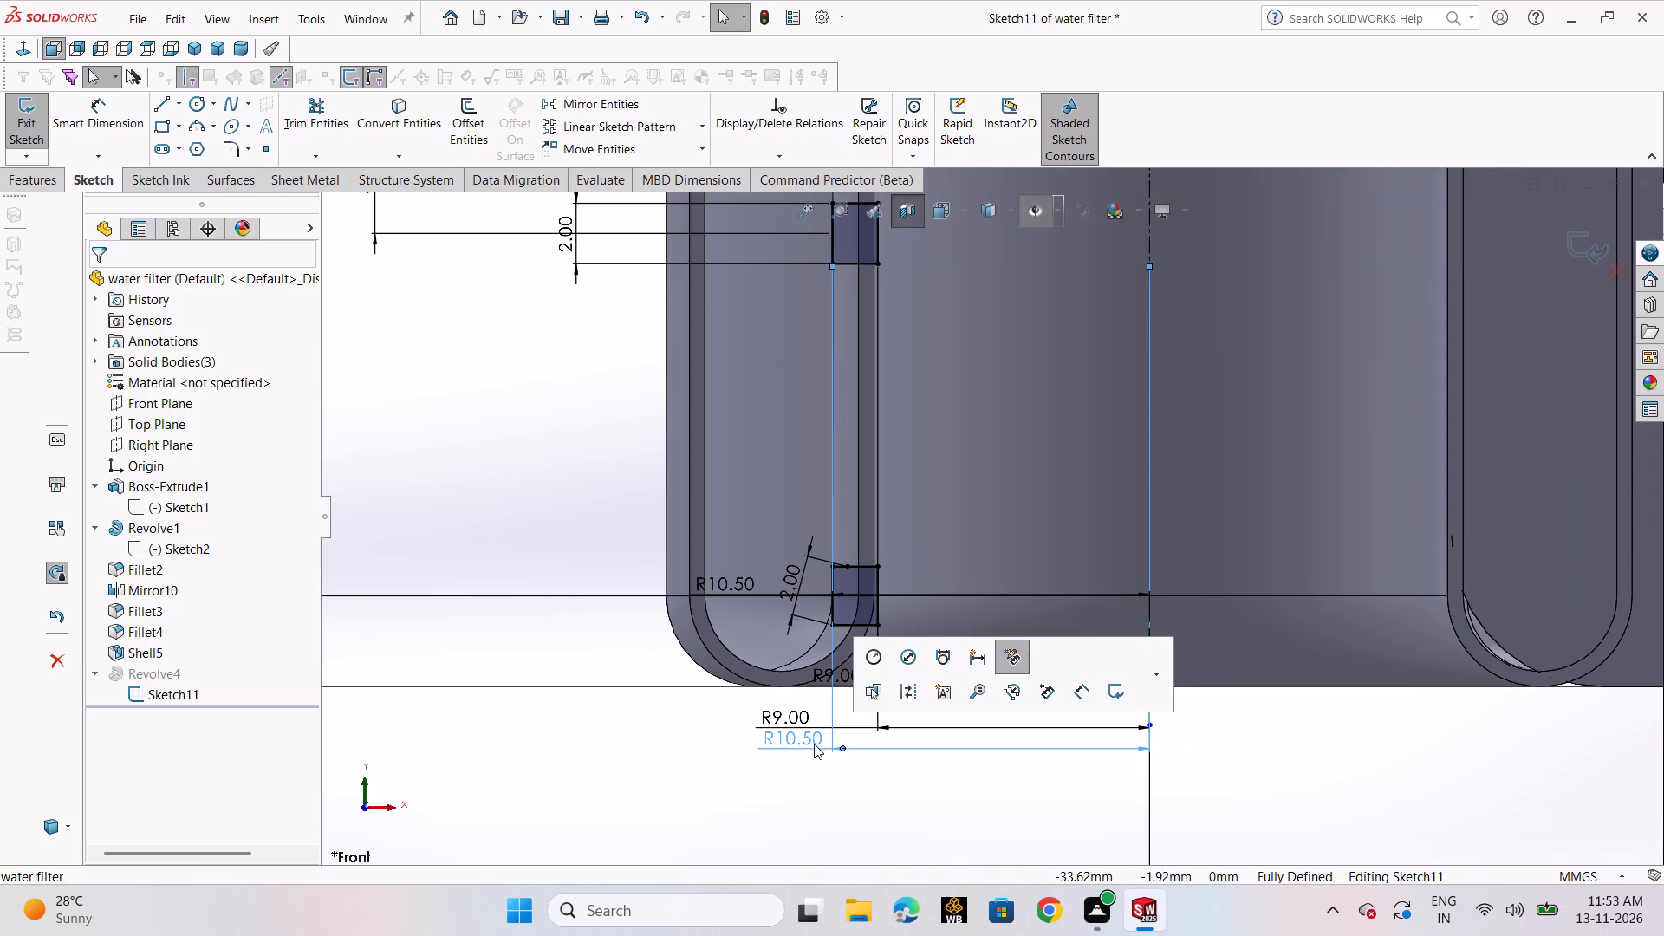
double_click(814, 743)
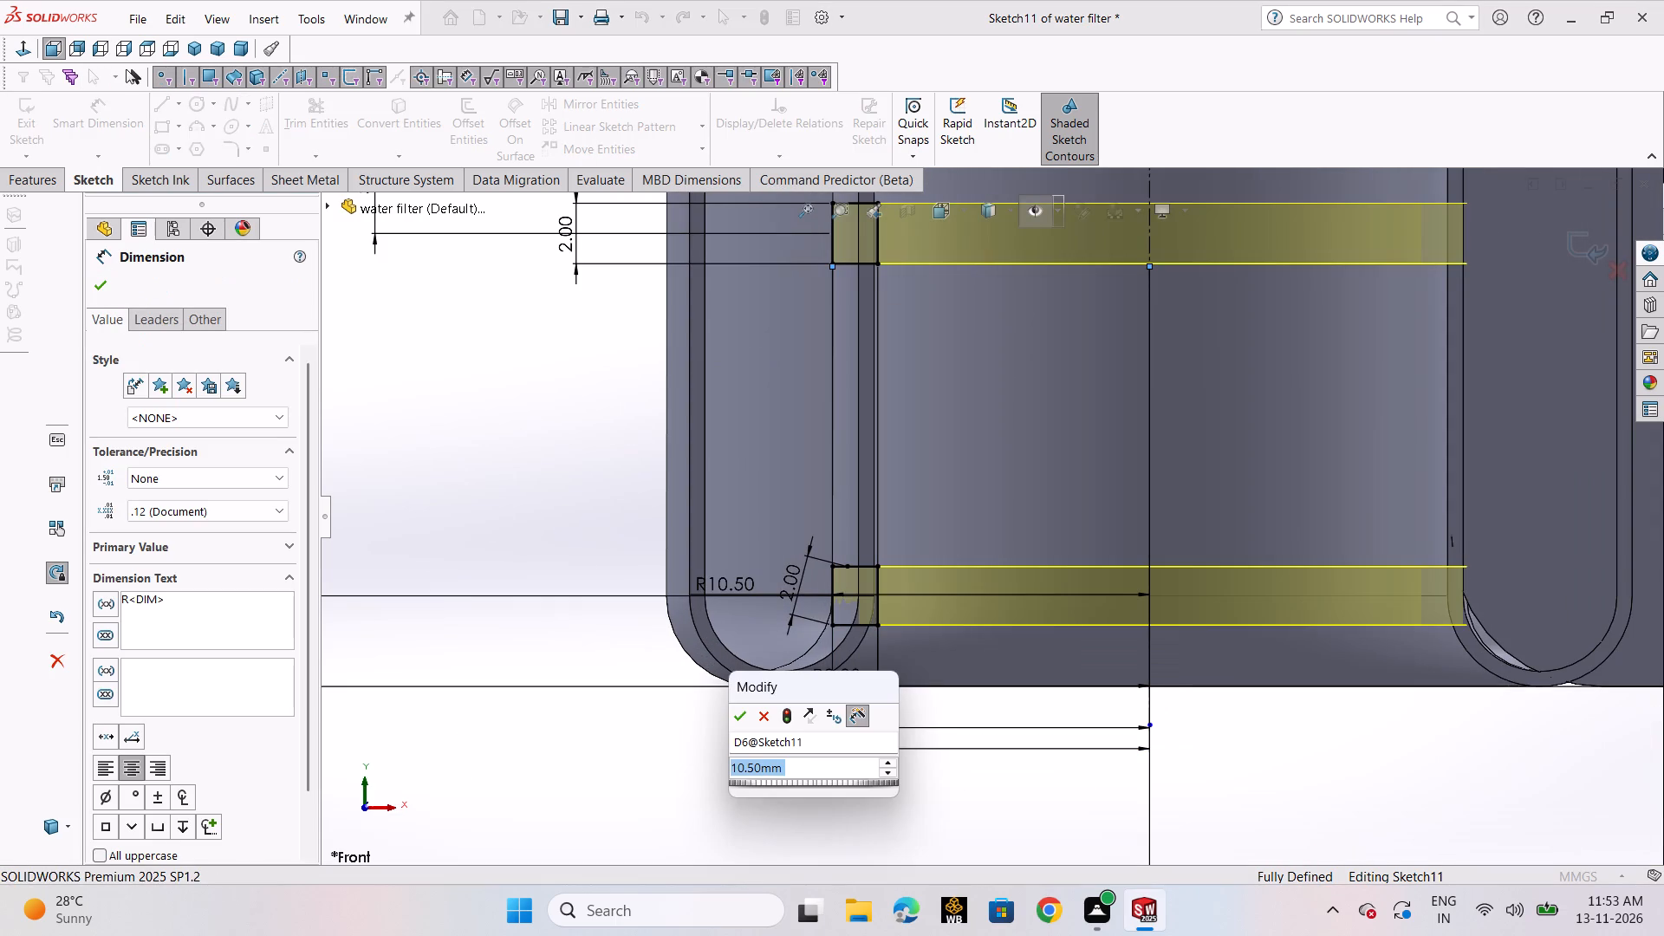
type("11.5")
key("Return")
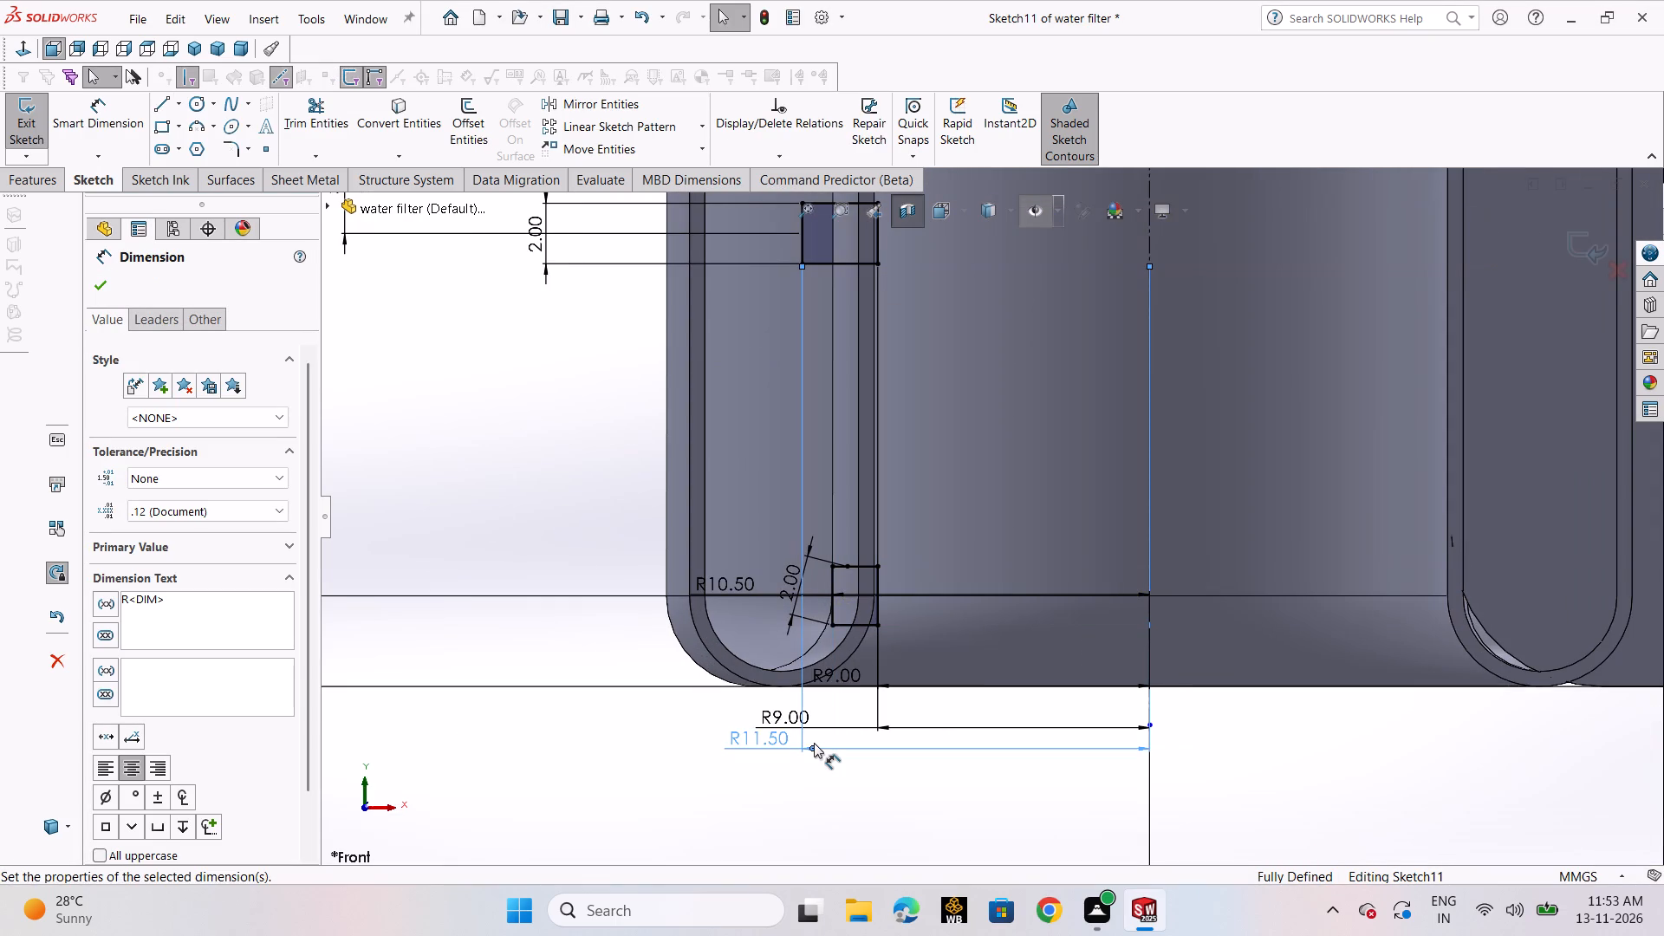
Set the upper band profile's inner side to 10 mm from the bore centerline and exit Sketch11 to rebuild Revolve4.
double_click(799, 712)
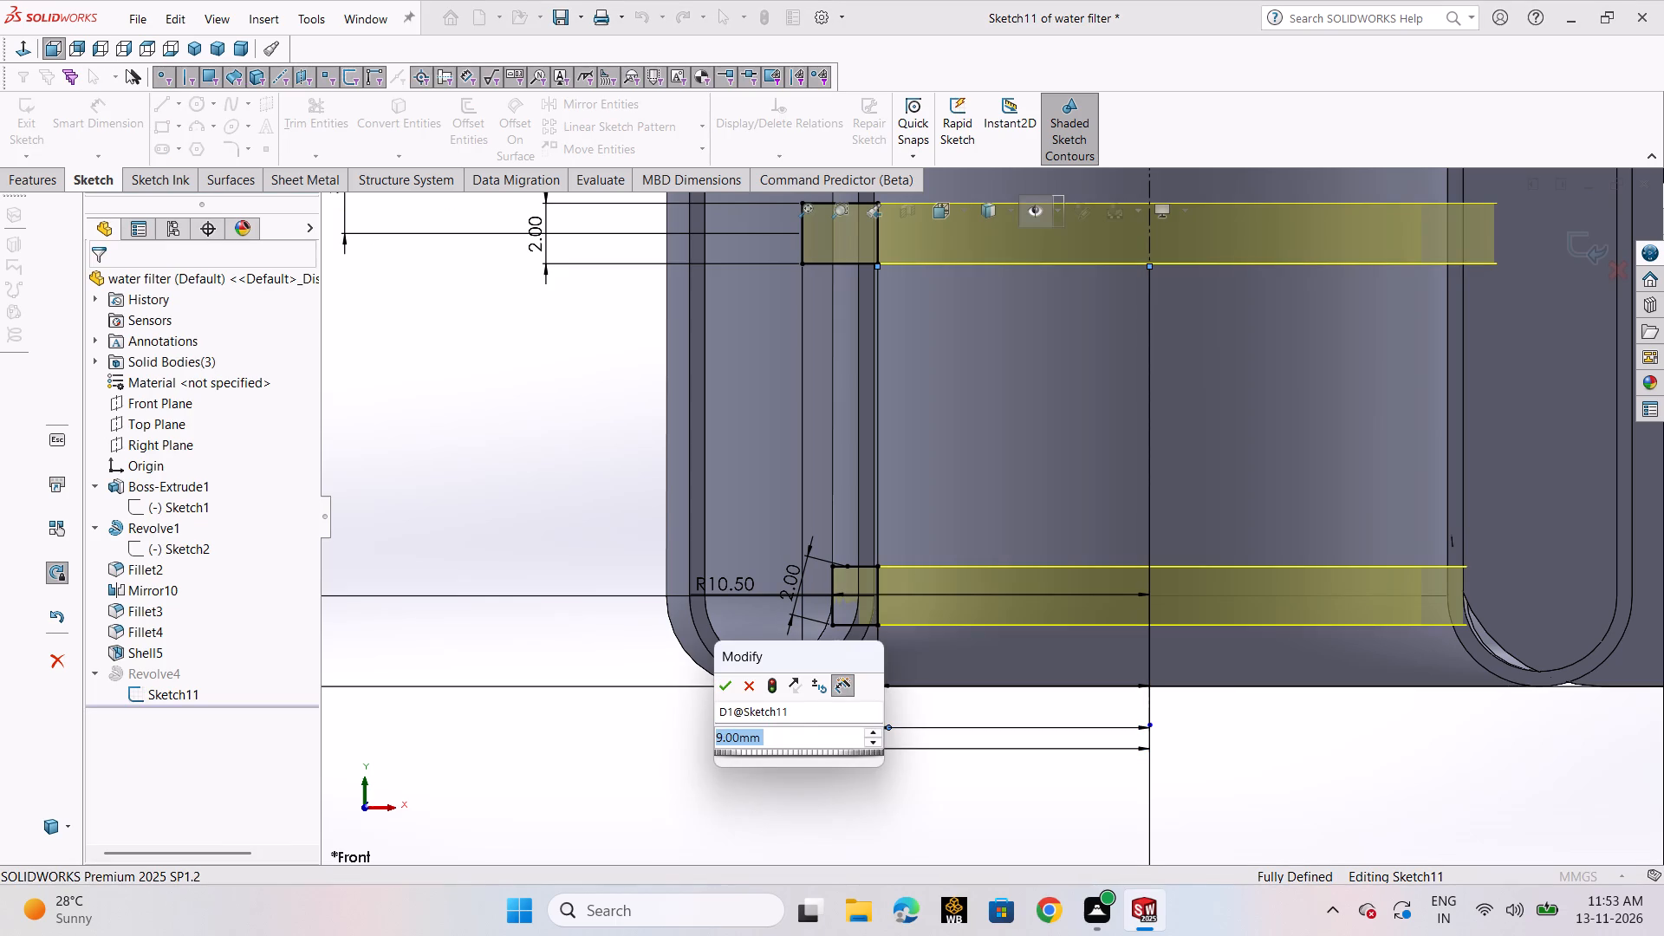
type("10")
key("Return")
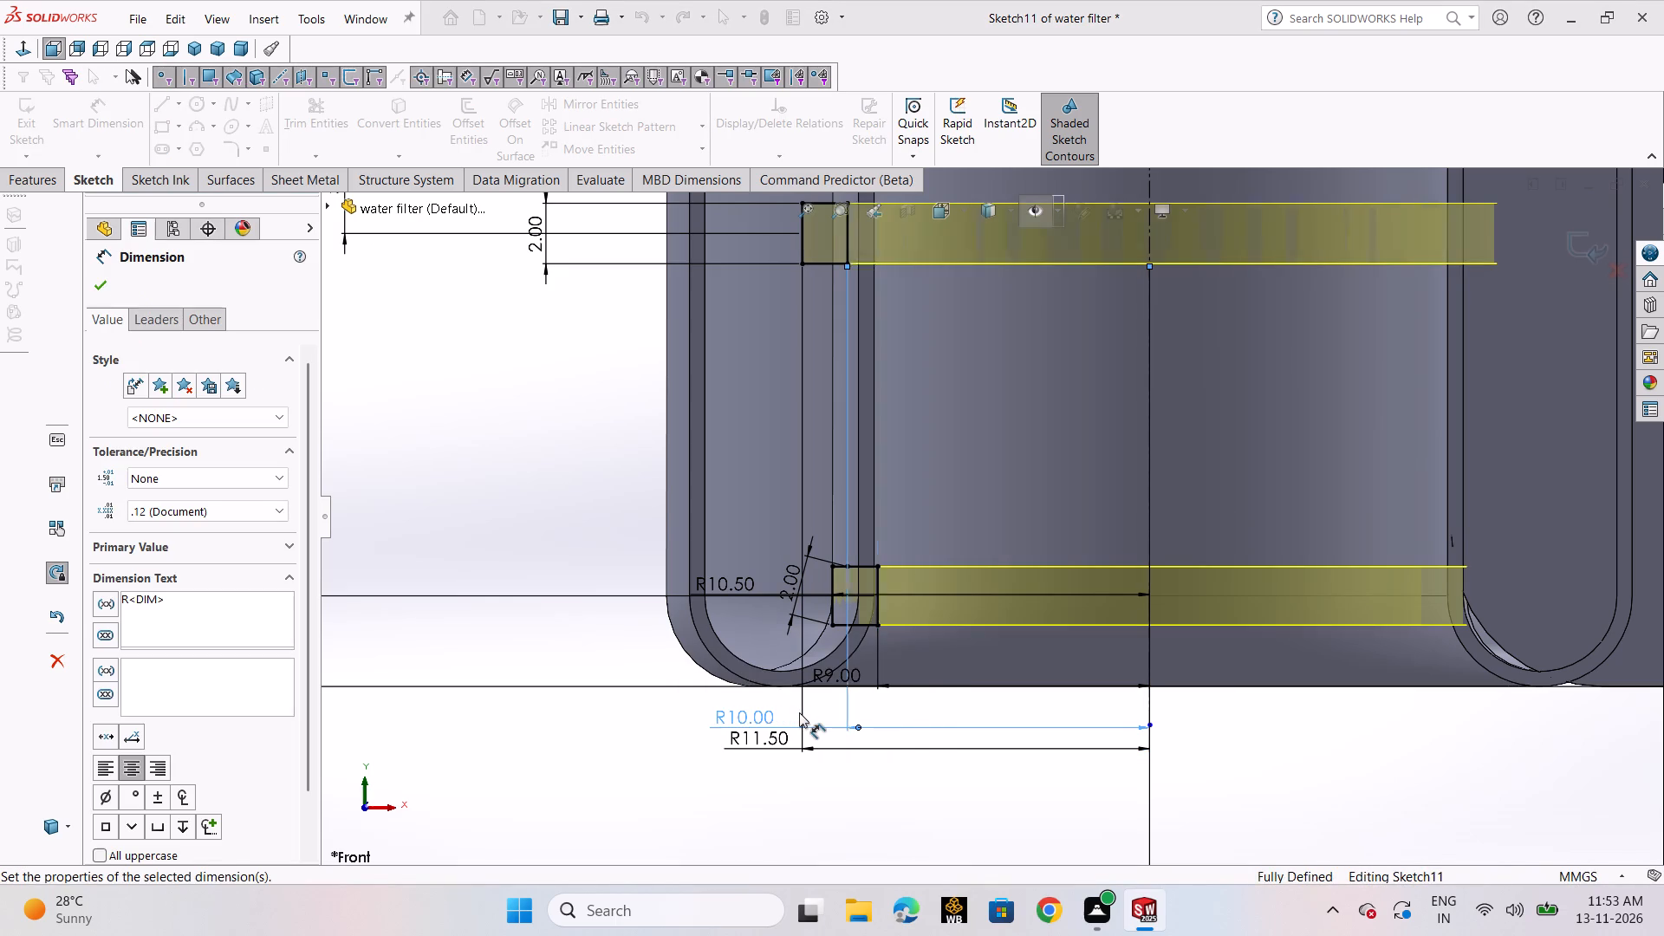
left_click(106, 285)
left_click(32, 124)
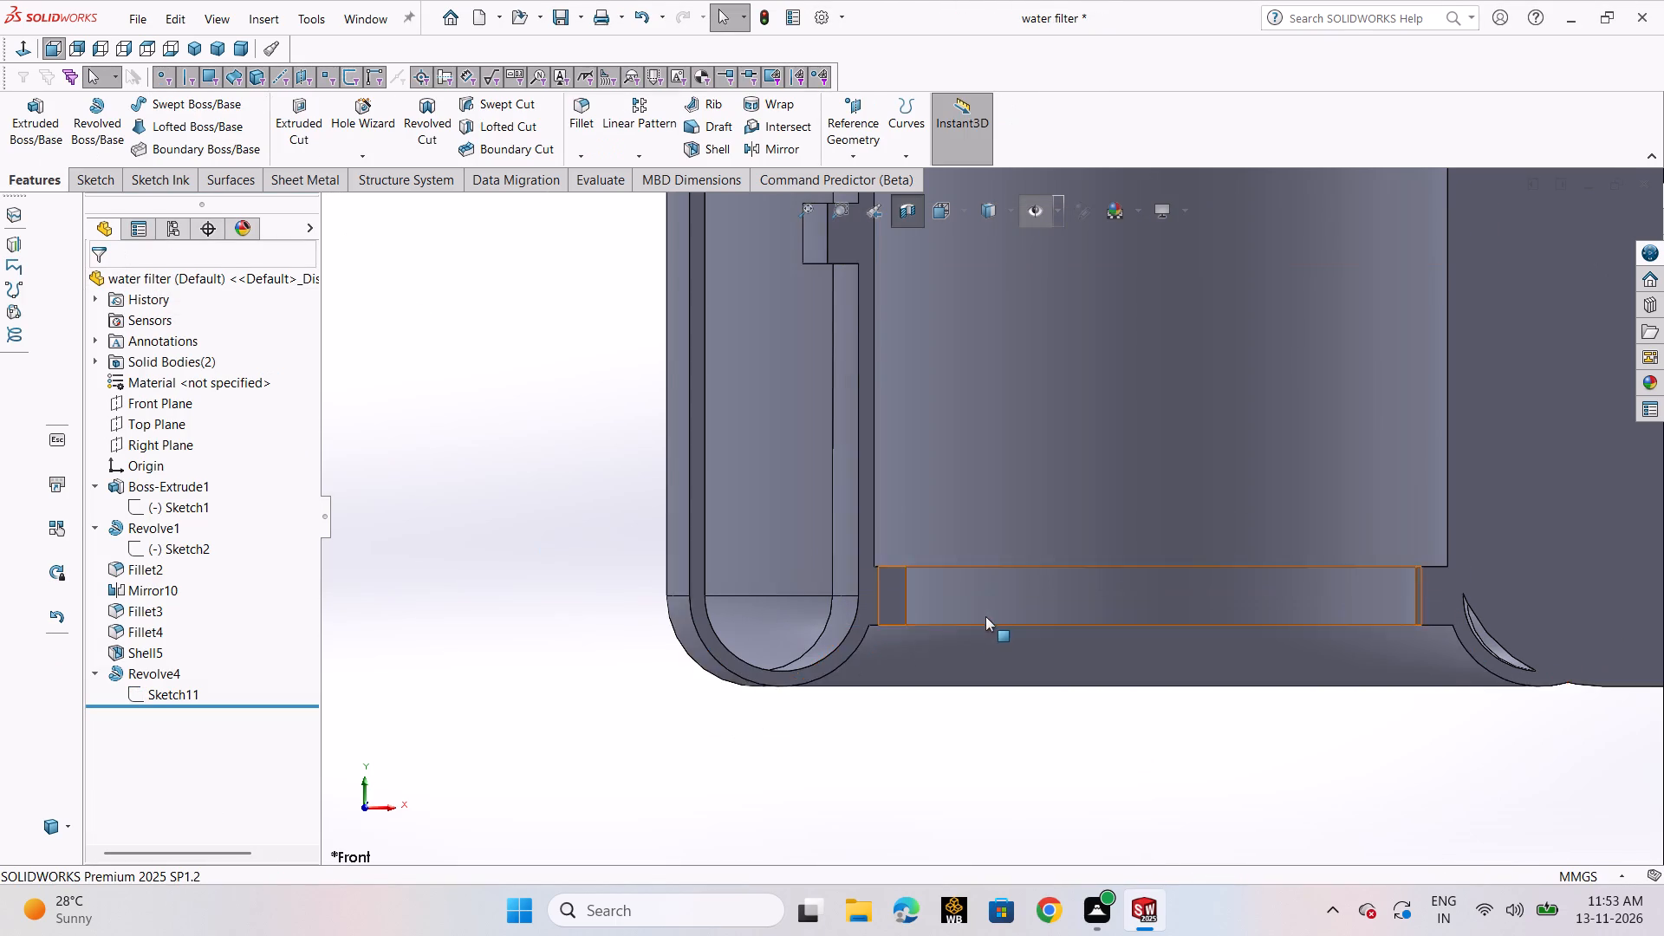
scroll(985, 616, "up", 4)
middle_click_drag(1032, 638, 1012, 635)
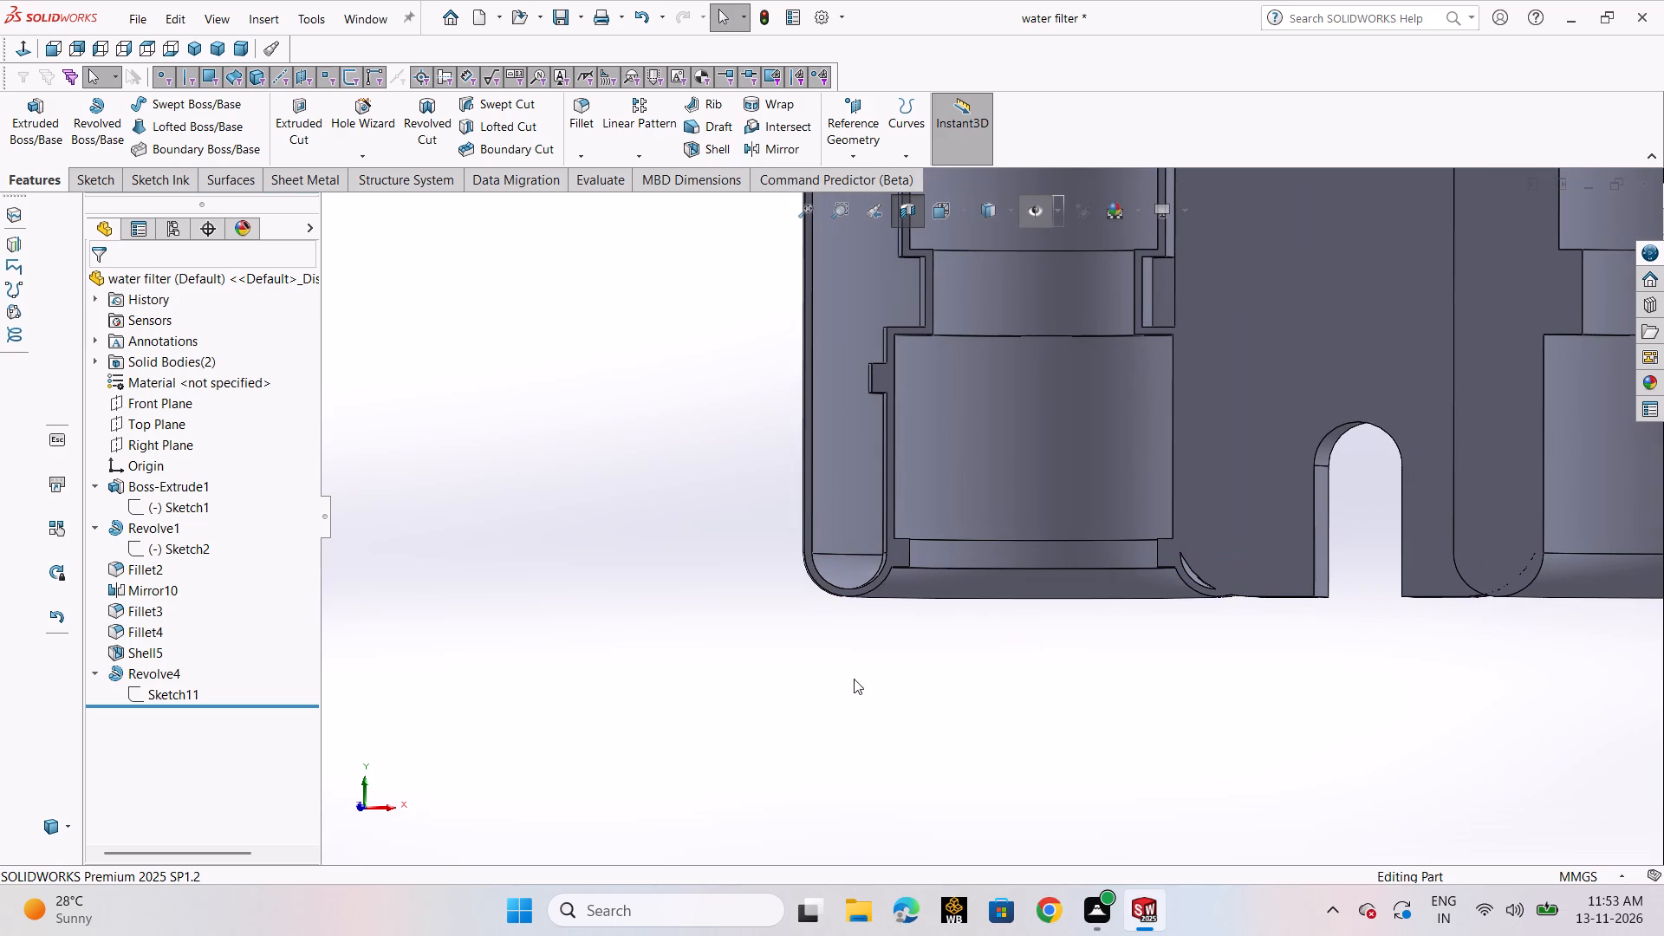
Reopen Sketch11 and space out the overlapping 11.5, 10 and 9 mm radius dimensions below the left body.
left_click(171, 688)
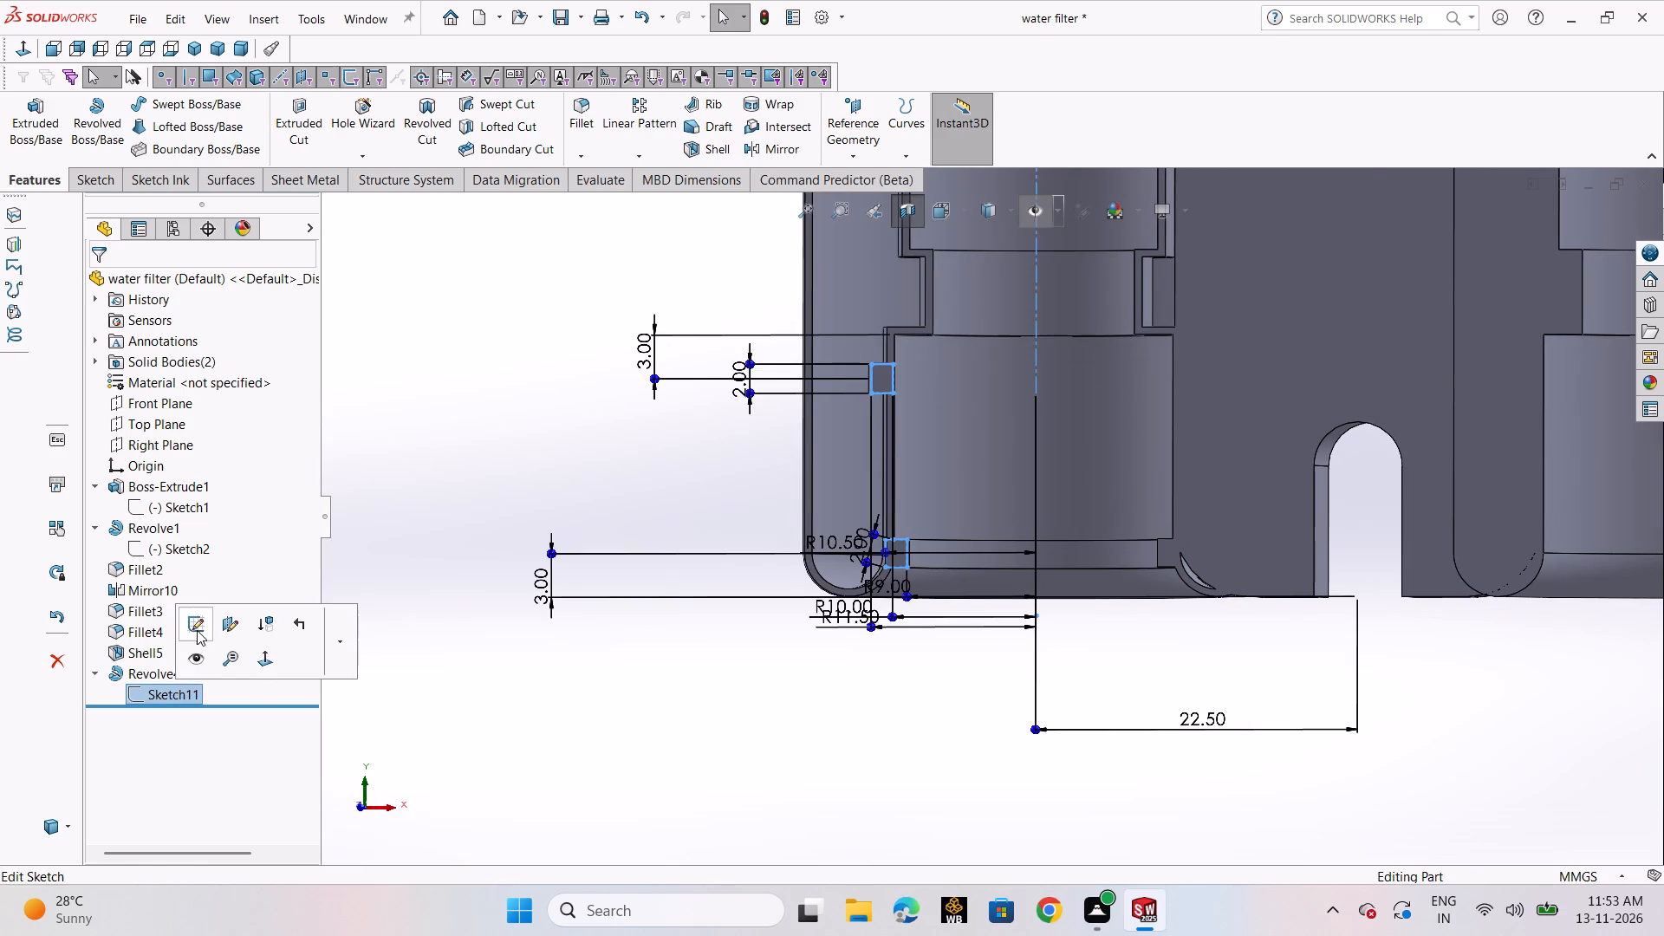
left_click(197, 630)
scroll(675, 739, "down", 5)
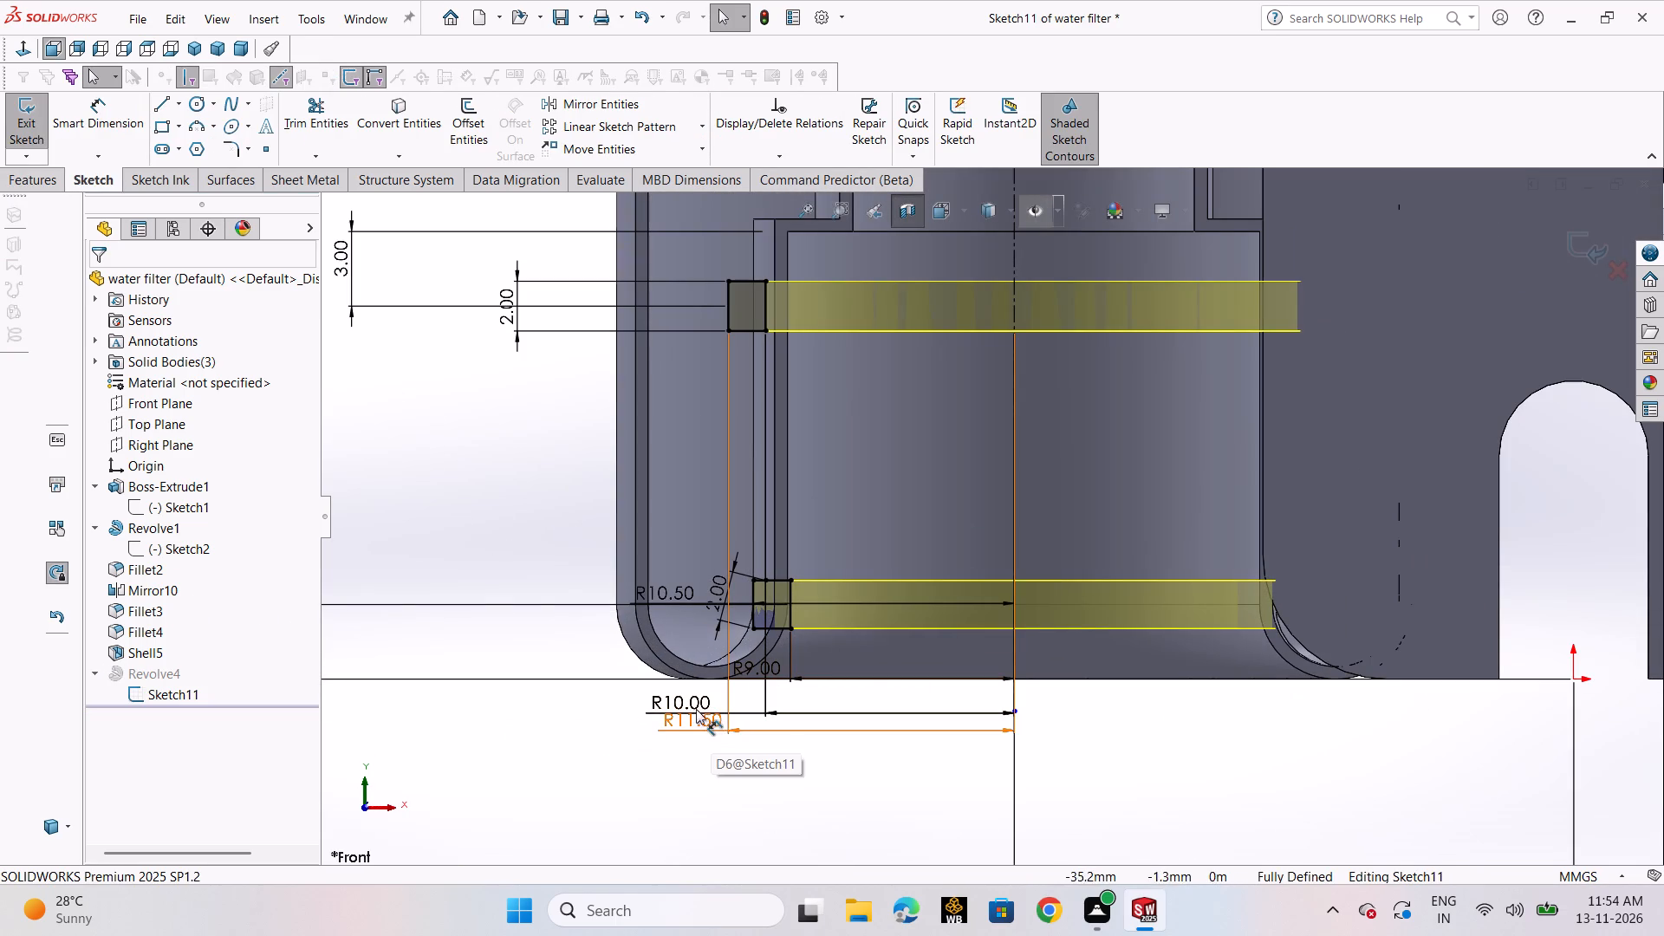
scroll(867, 679, "up", 5)
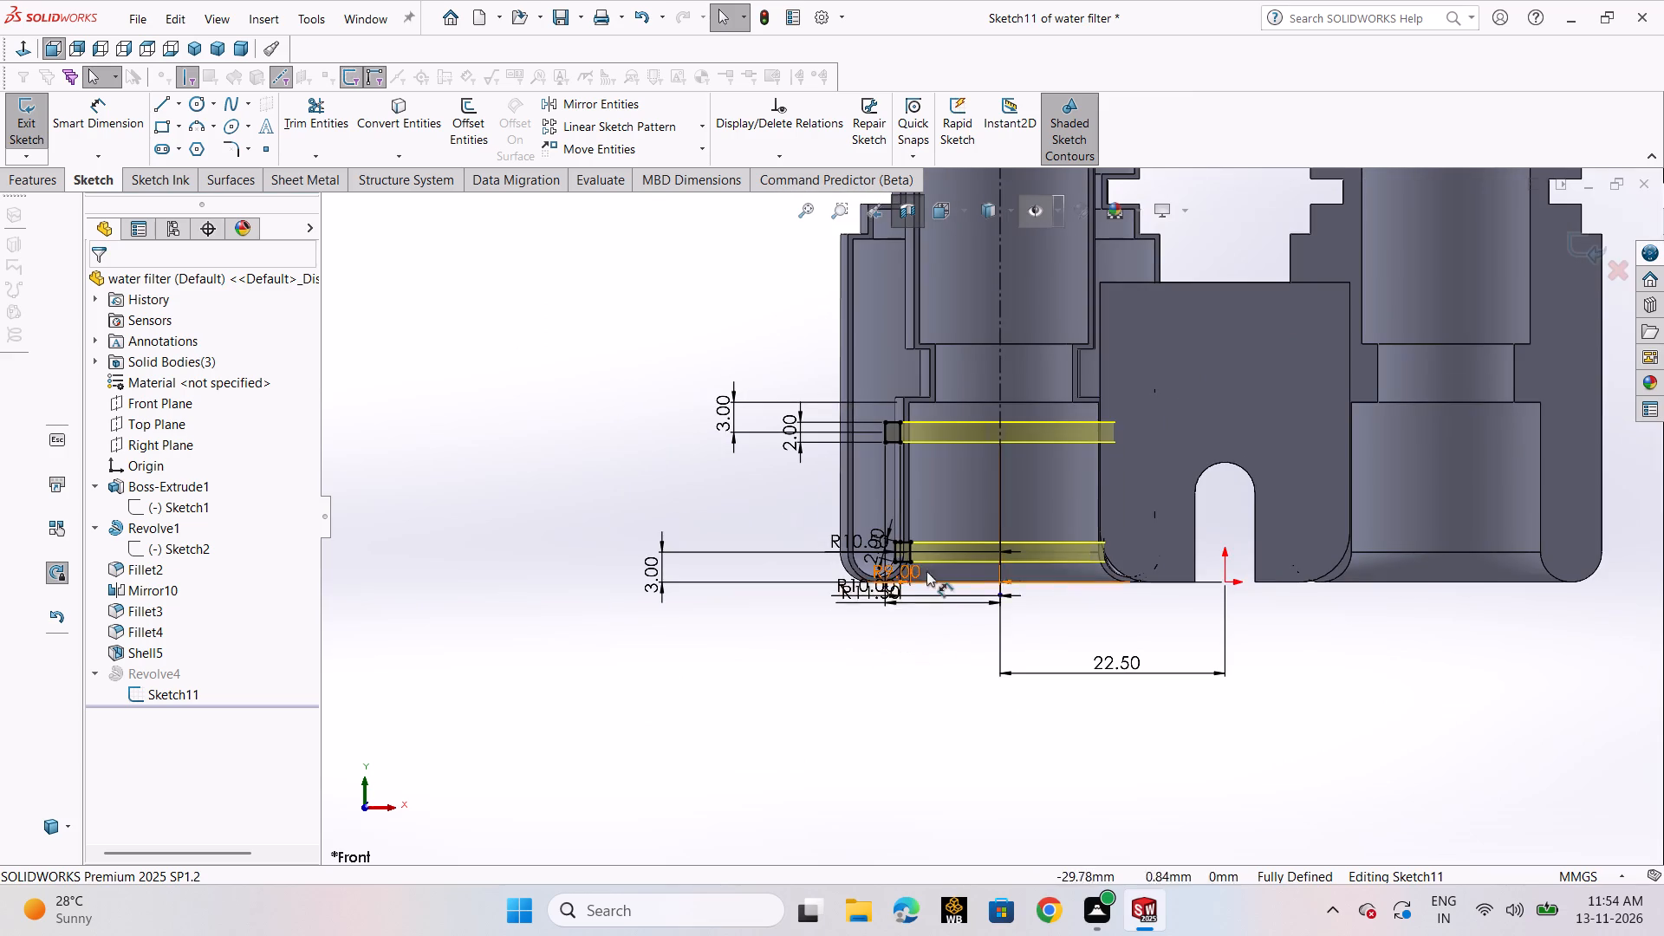
scroll(926, 571, "down", 10)
scroll(938, 530, "up", 9)
scroll(976, 579, "down", 2)
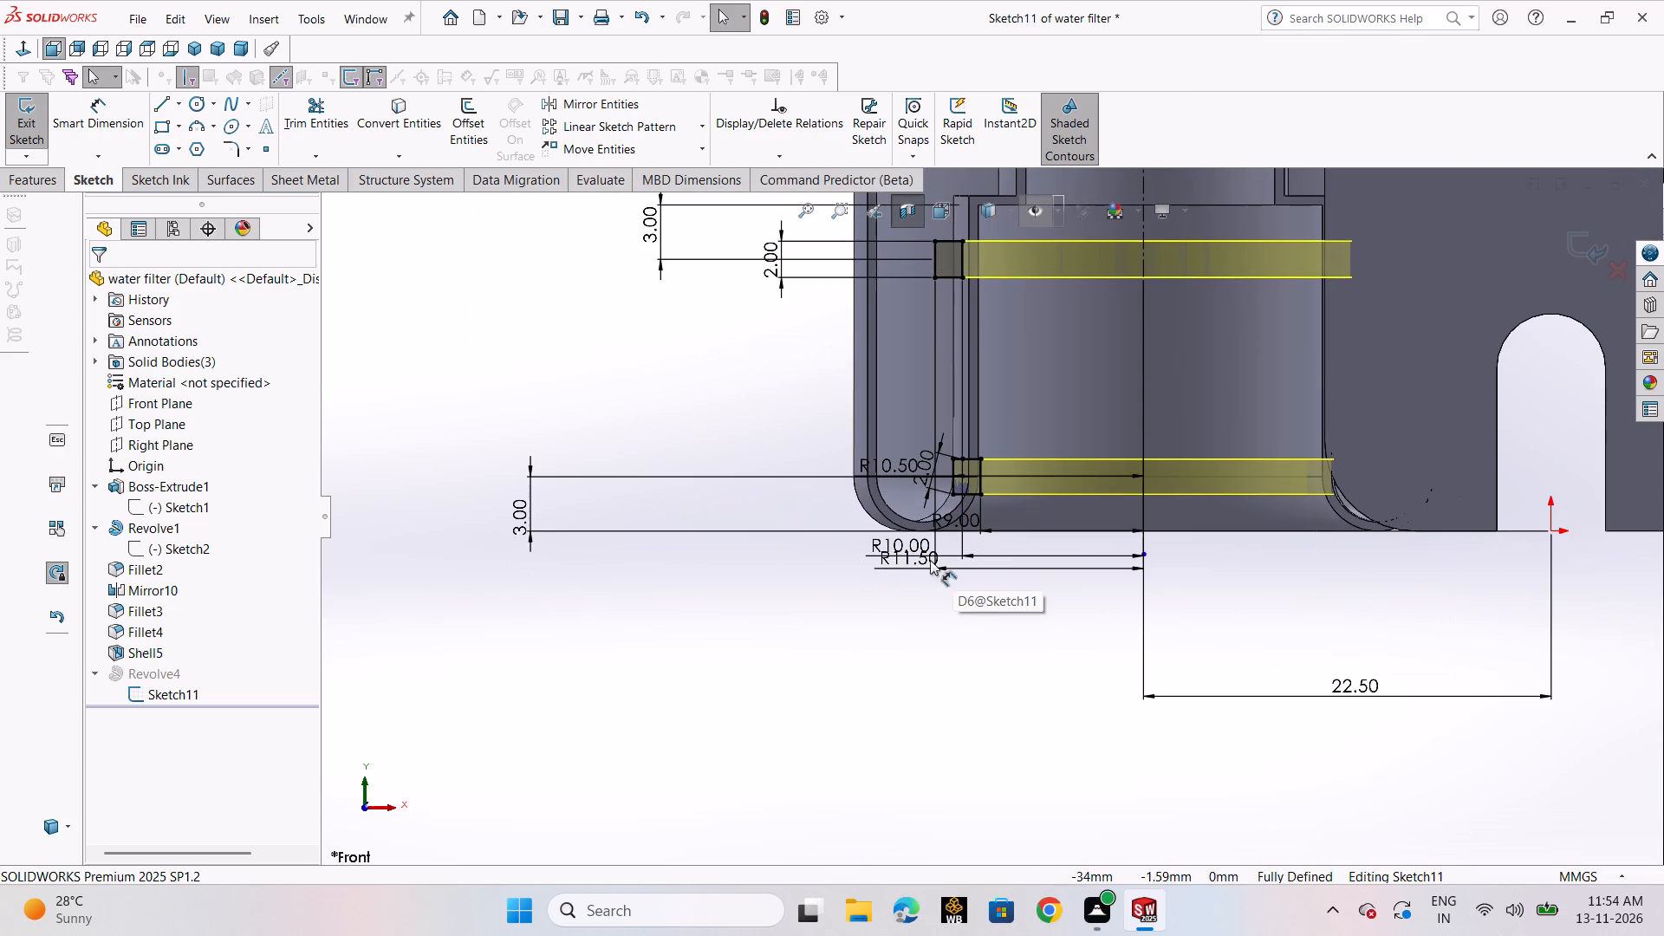
left_click_drag(915, 562, 933, 675)
left_click_drag(906, 547, 926, 591)
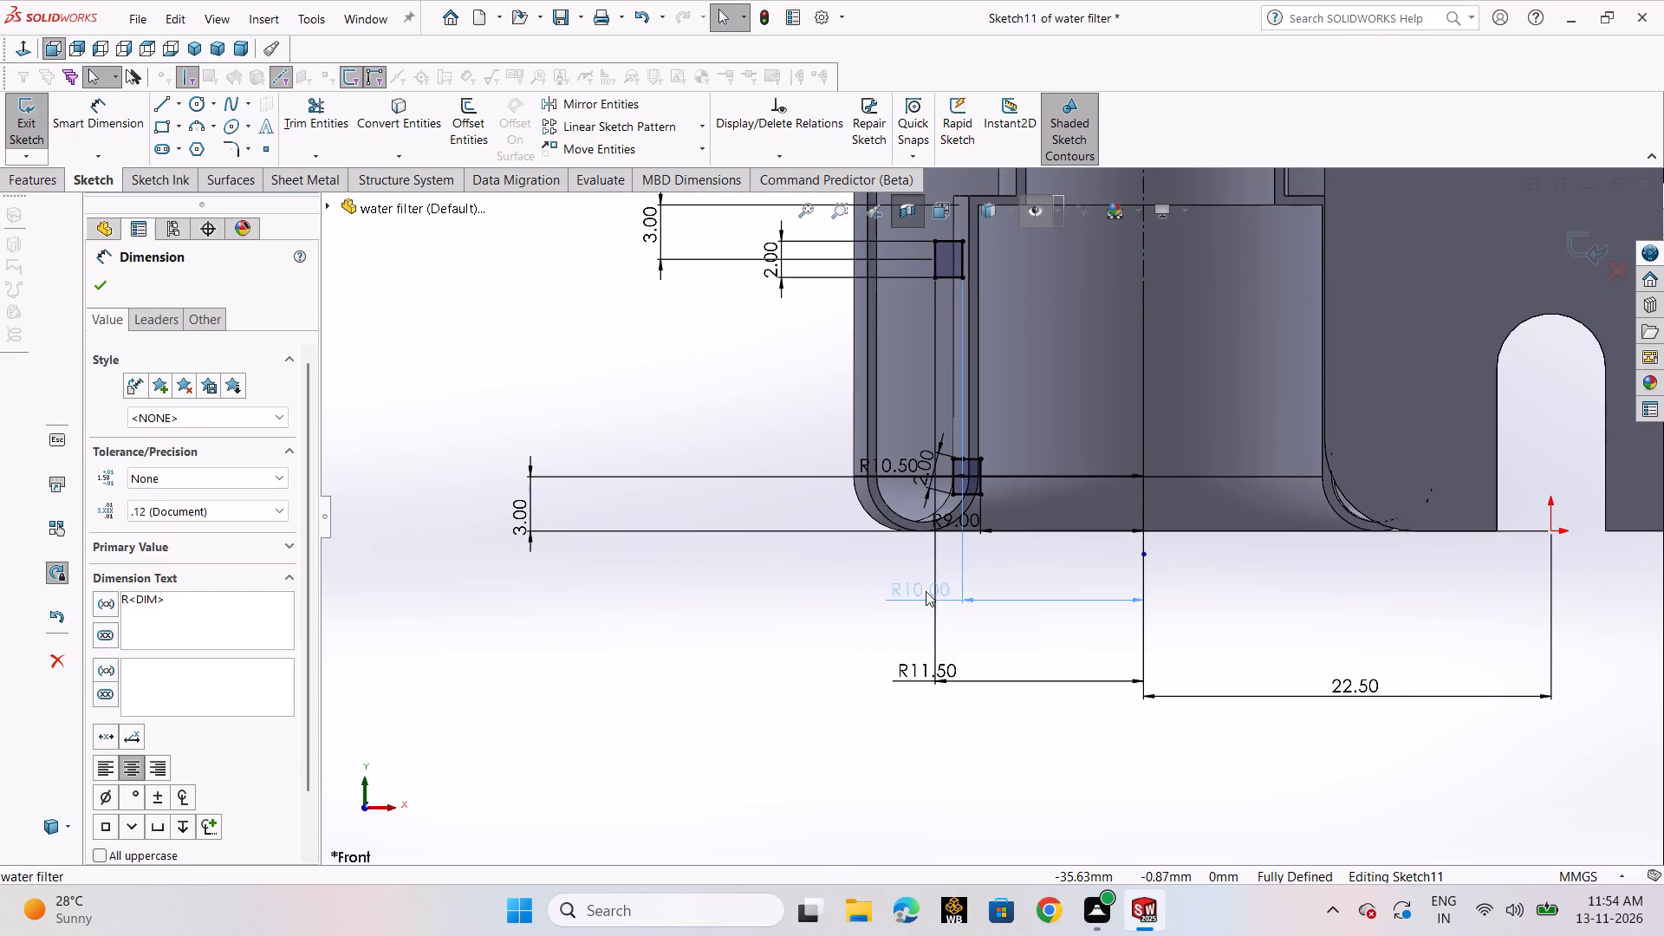
left_click_drag(926, 591, 1014, 622)
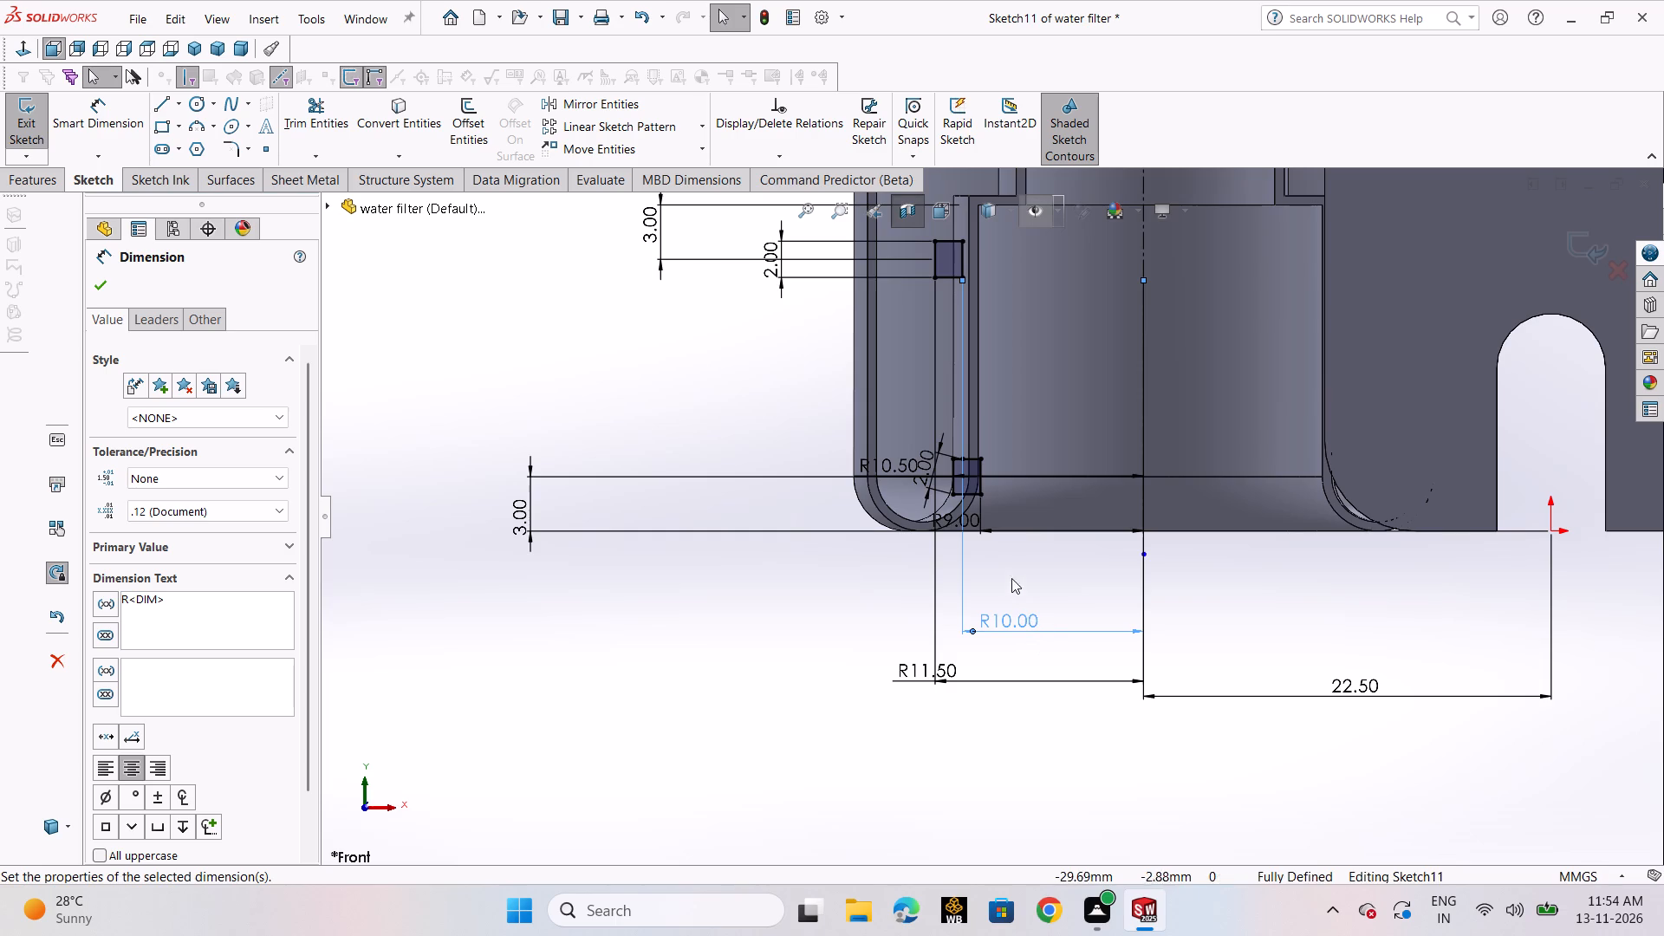
scroll(990, 547, "down", 3)
left_click_drag(955, 506, 1044, 606)
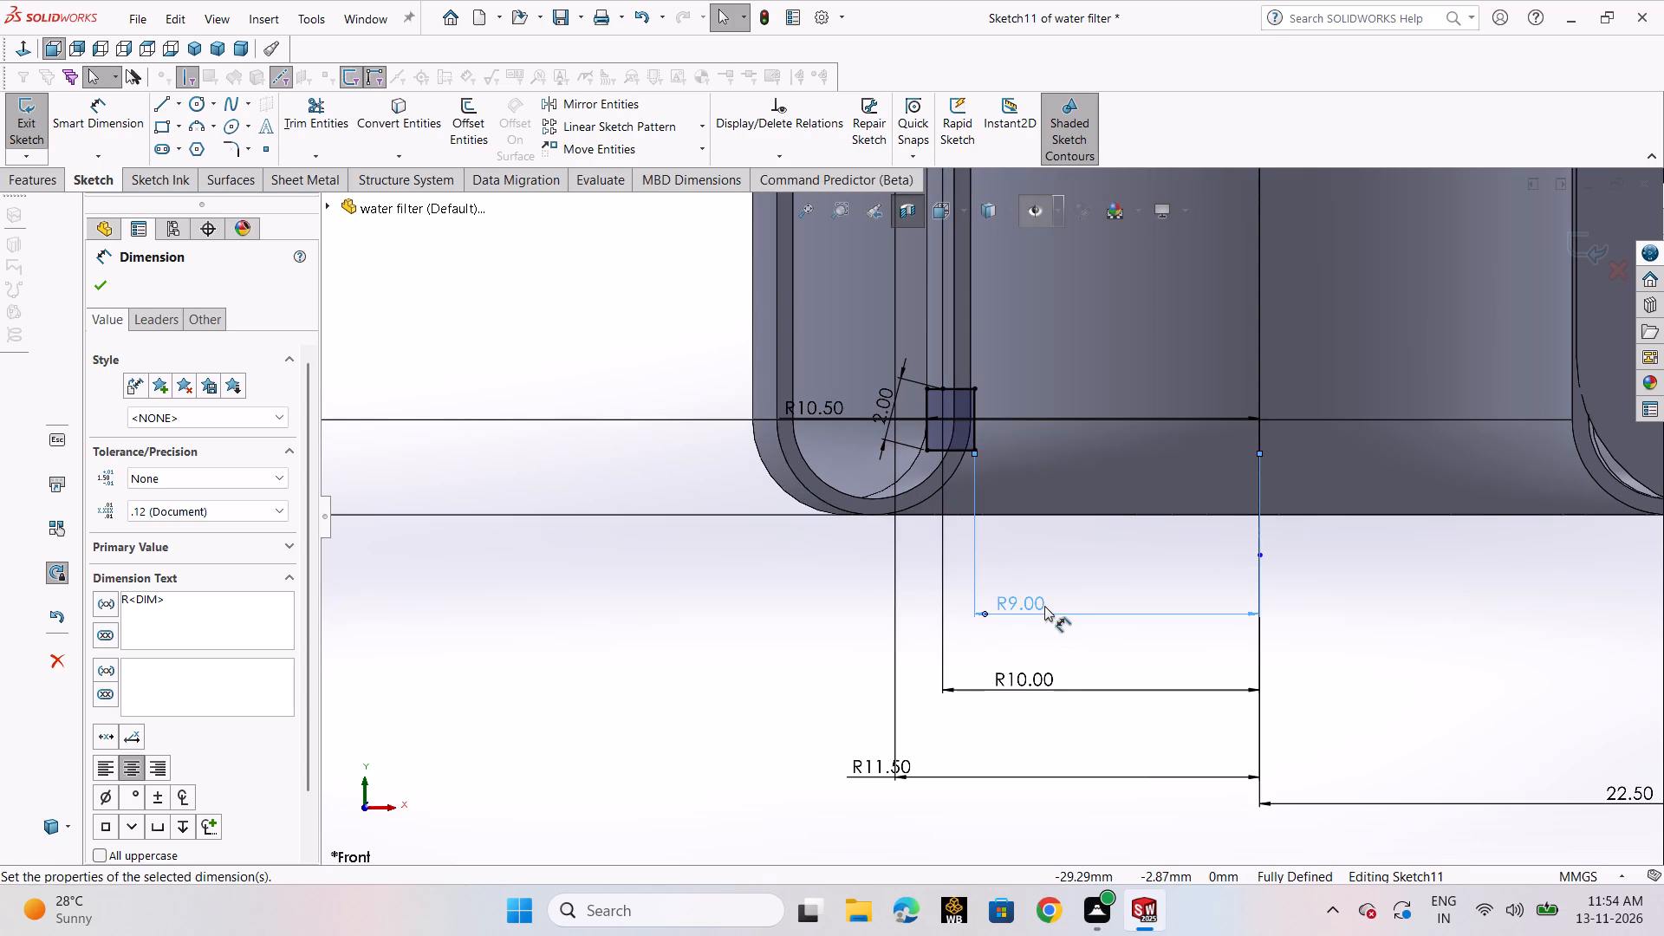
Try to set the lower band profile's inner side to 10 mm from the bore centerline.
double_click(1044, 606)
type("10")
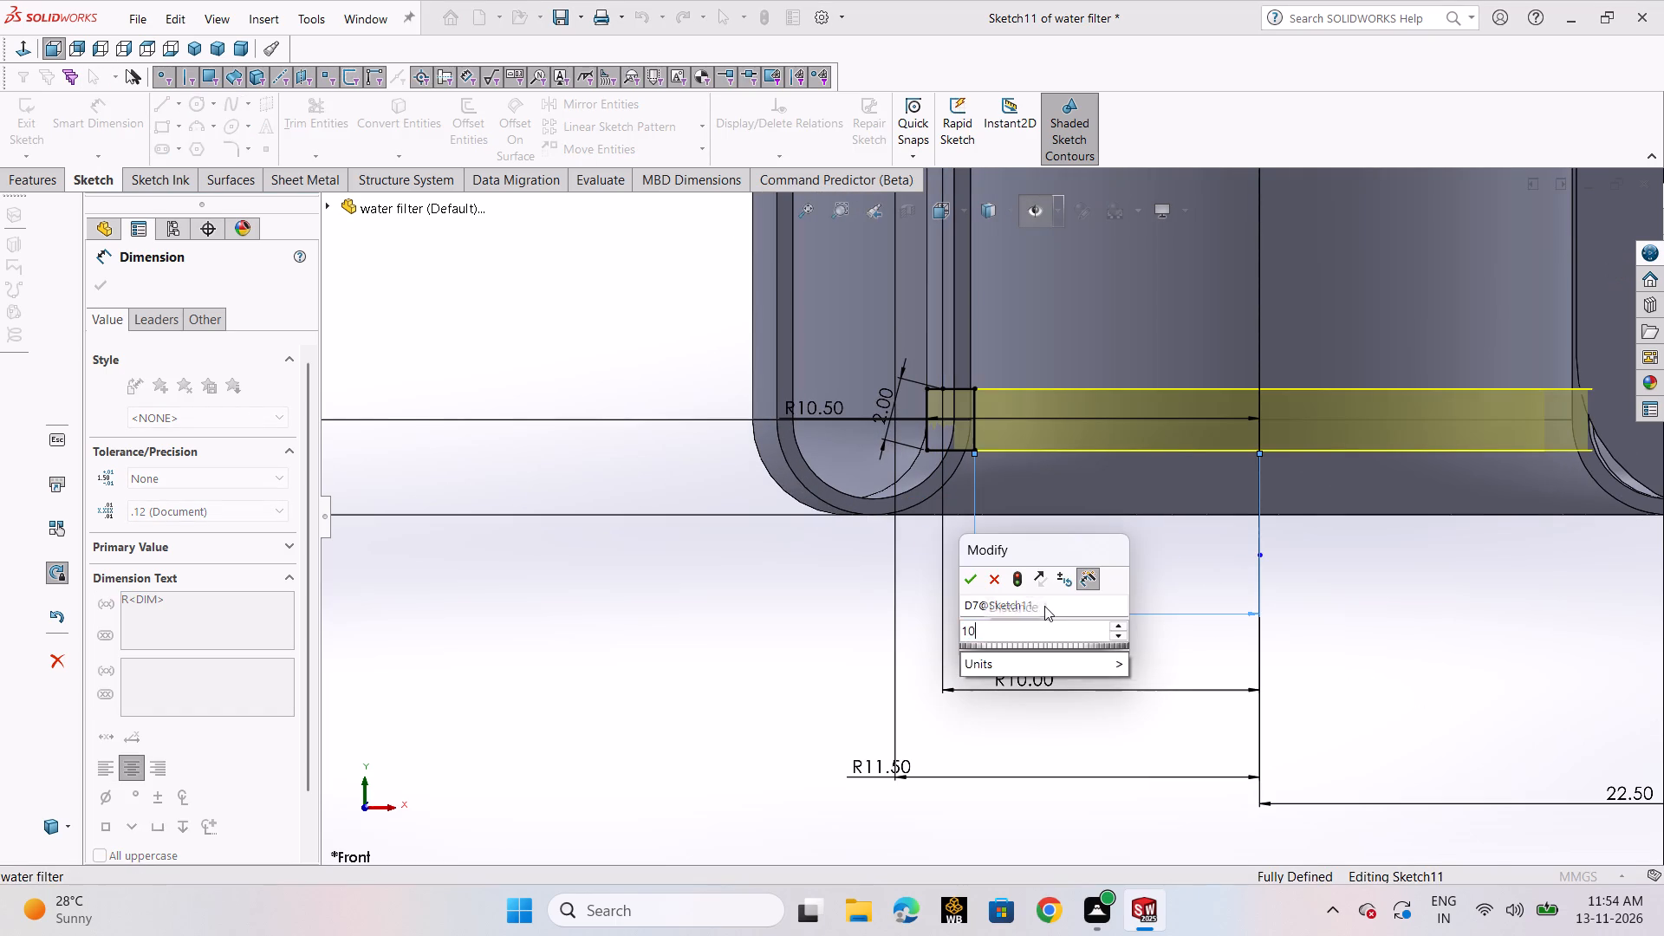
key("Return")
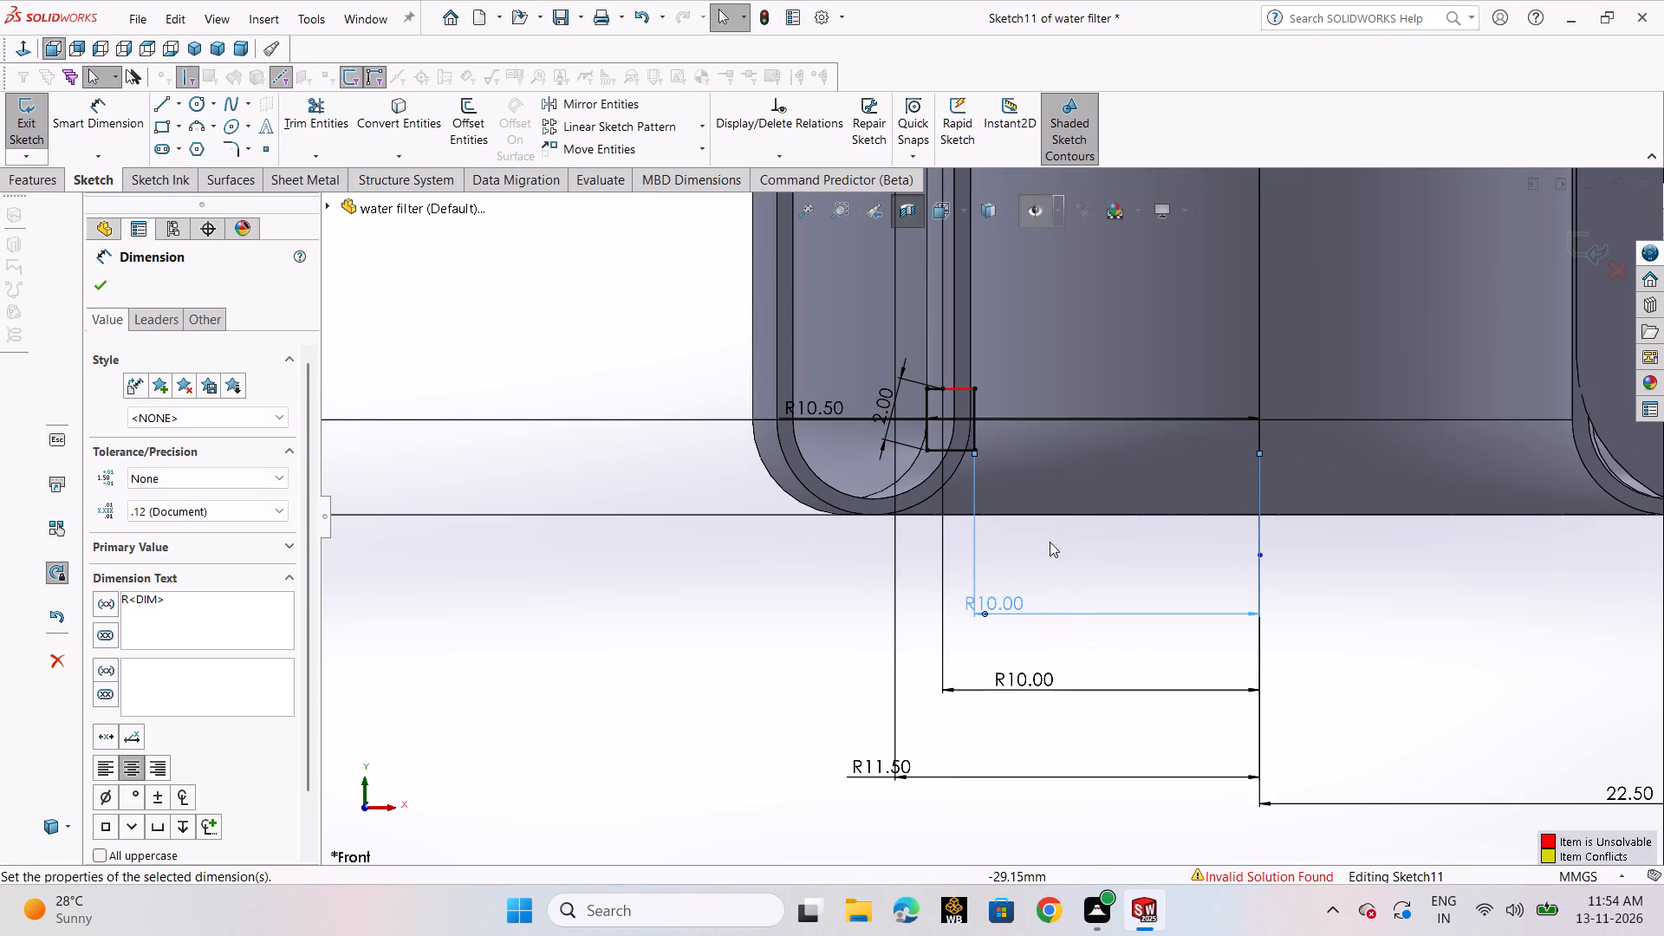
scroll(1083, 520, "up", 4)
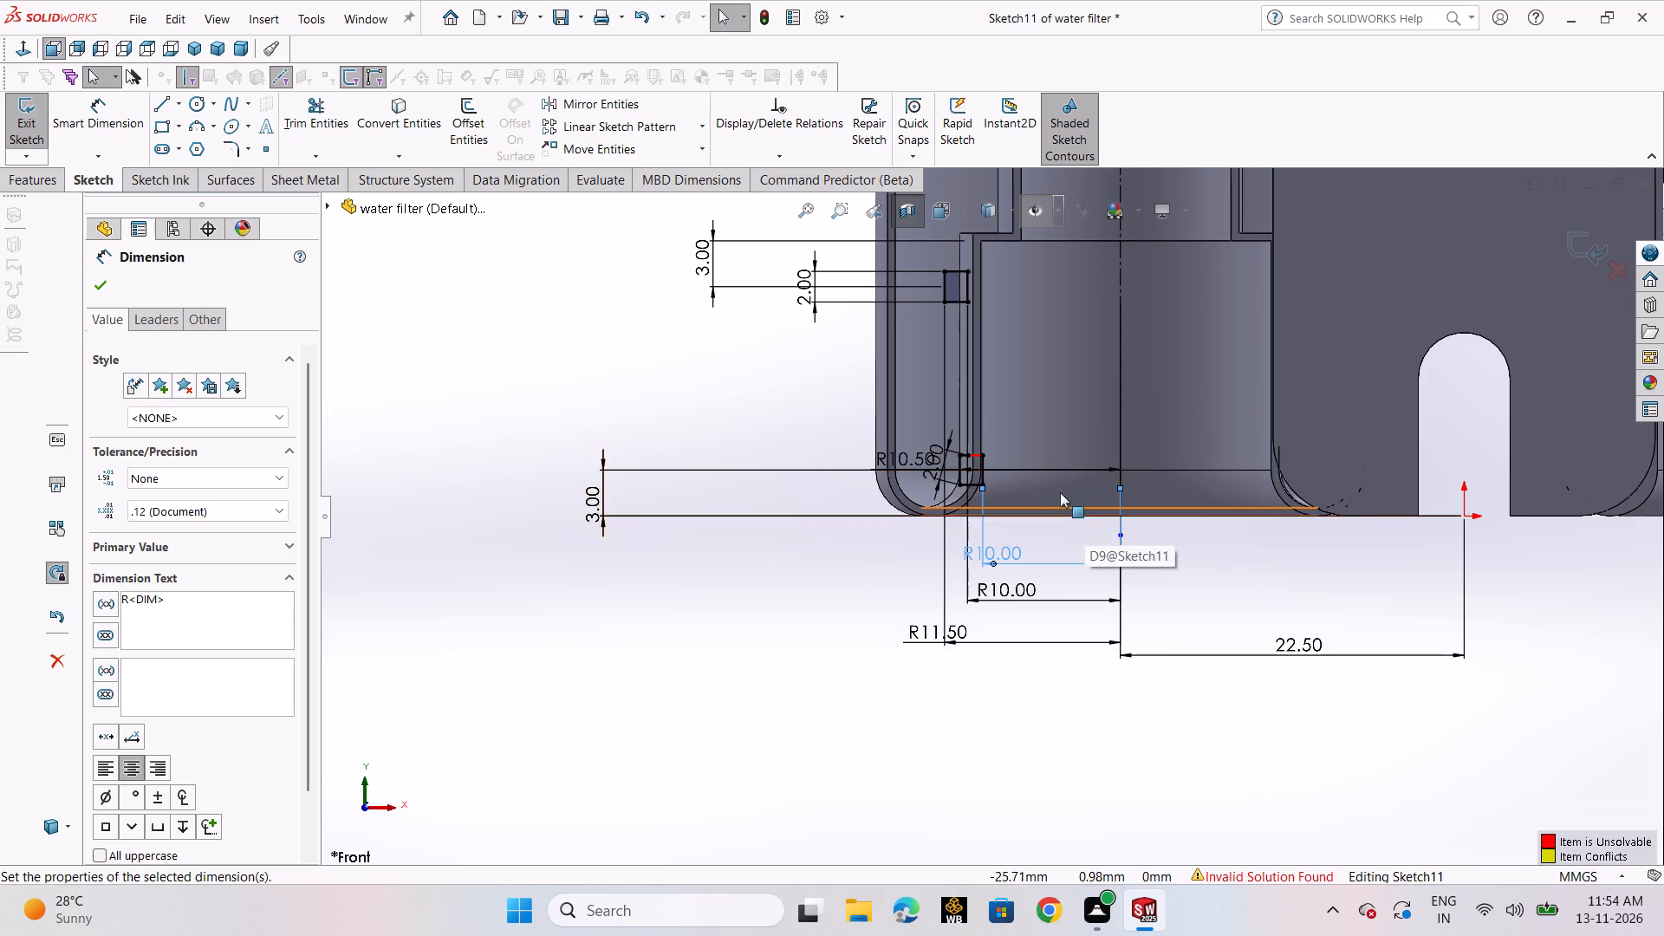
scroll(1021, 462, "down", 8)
Delete the 1 mm top segment adjoining the inner side of the lower band profile.
left_click(911, 492)
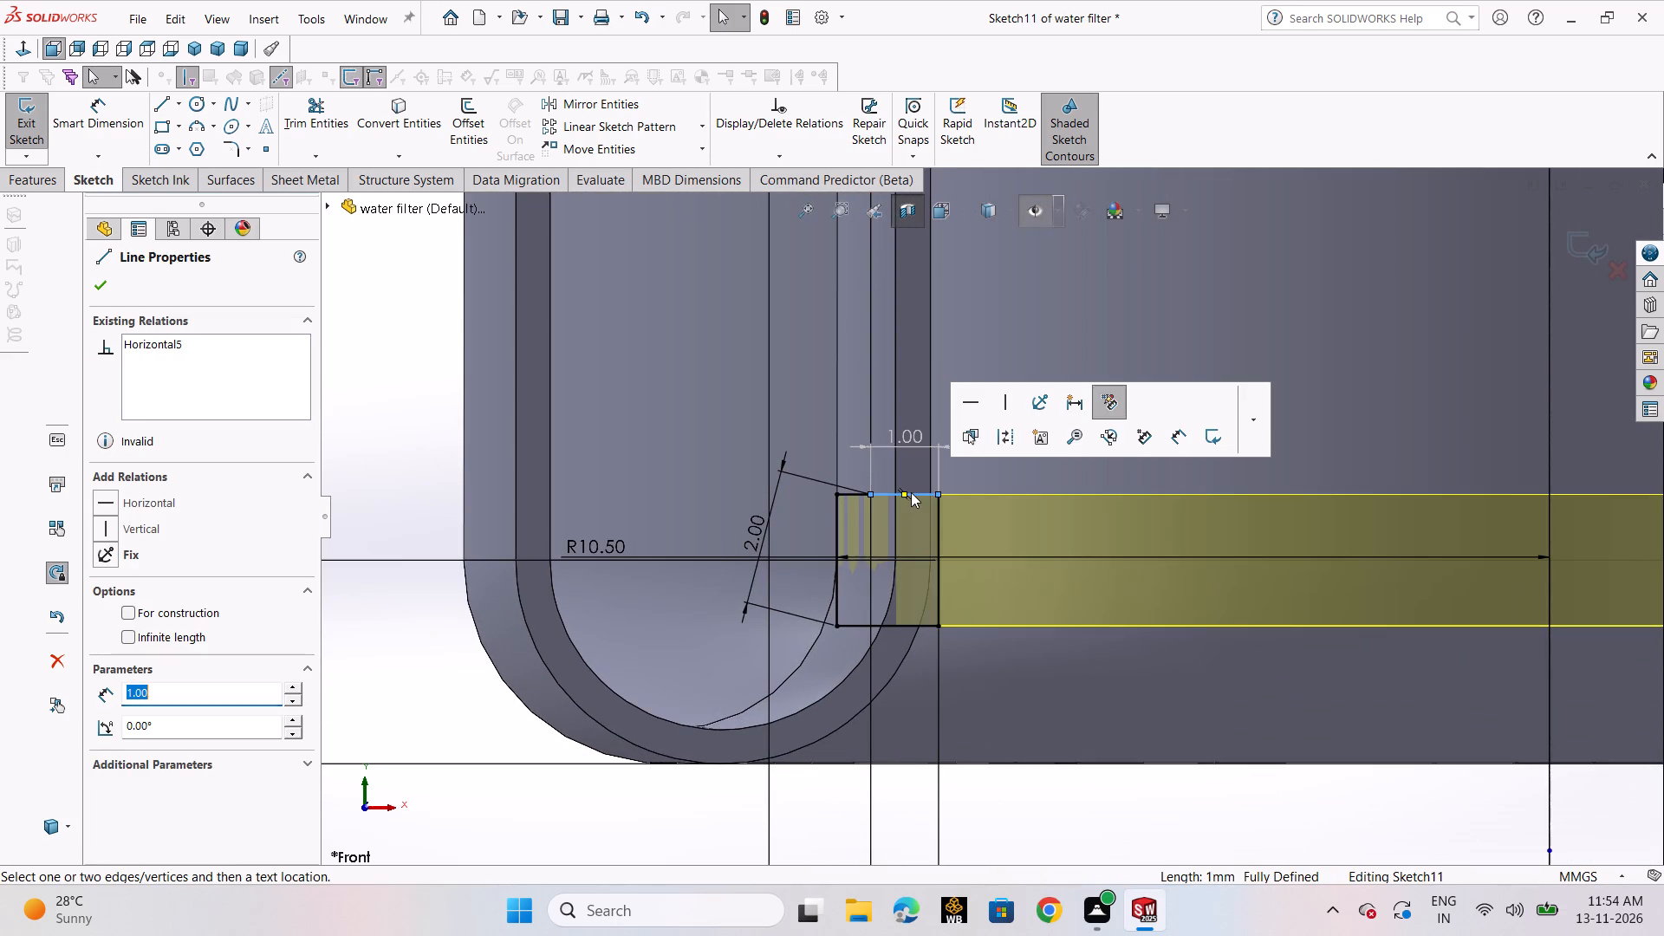
key("Delete")
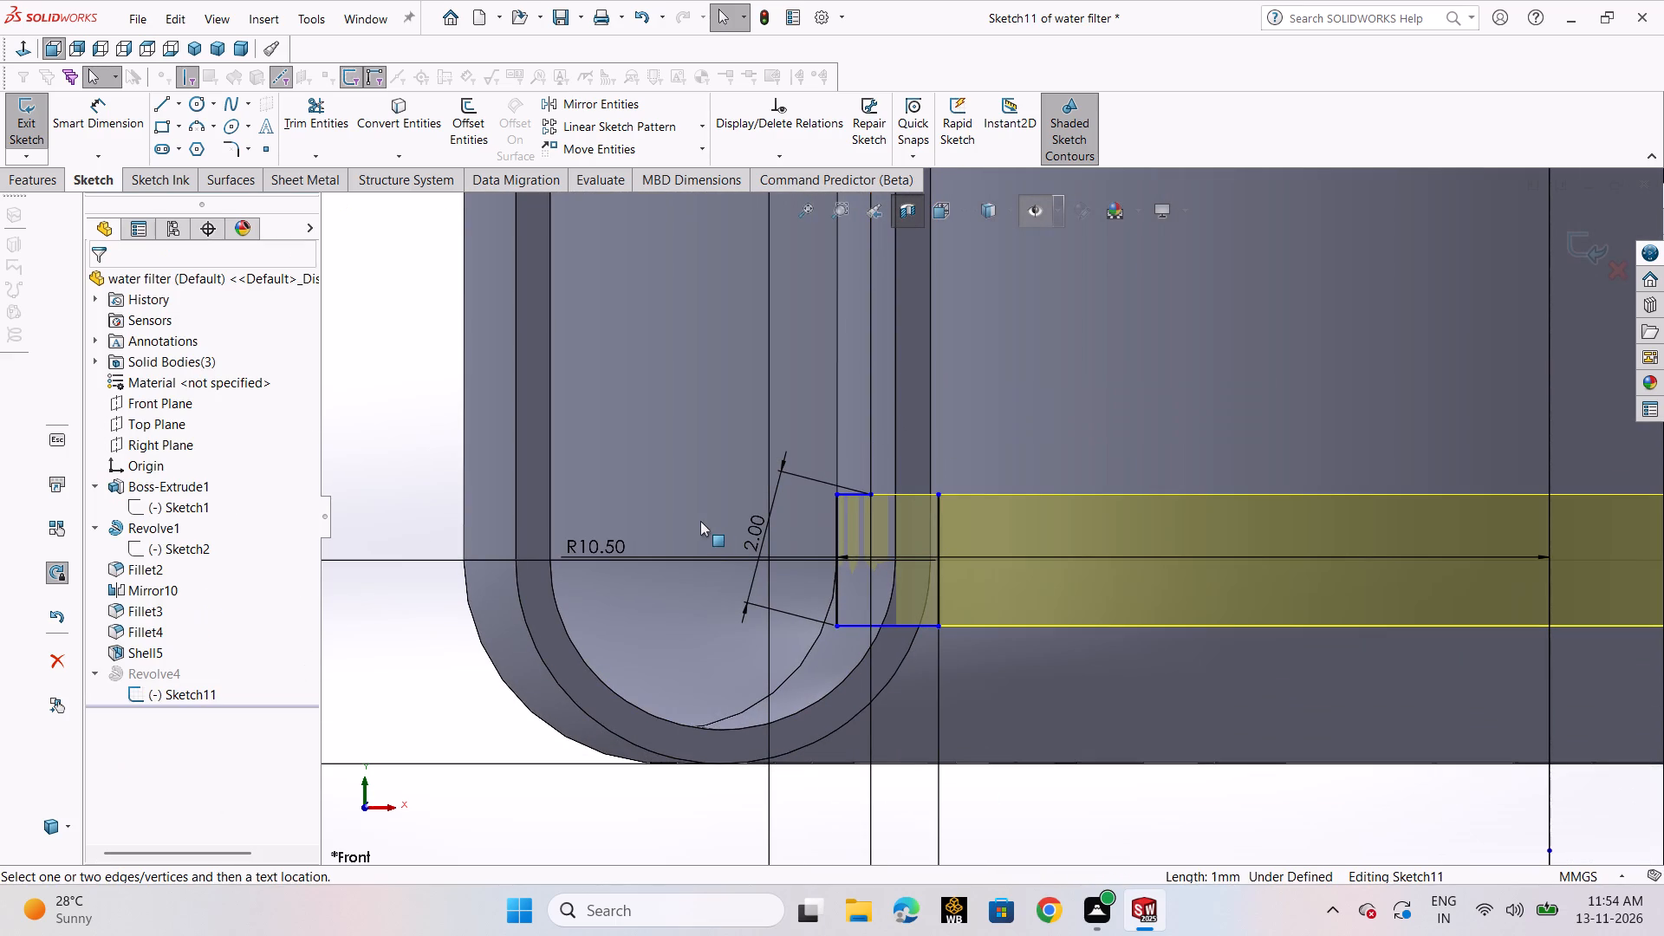
Set the lower band profile's outer side to 11.5 mm from the bore centerline.
double_click(614, 549)
type("11.5")
key("Return")
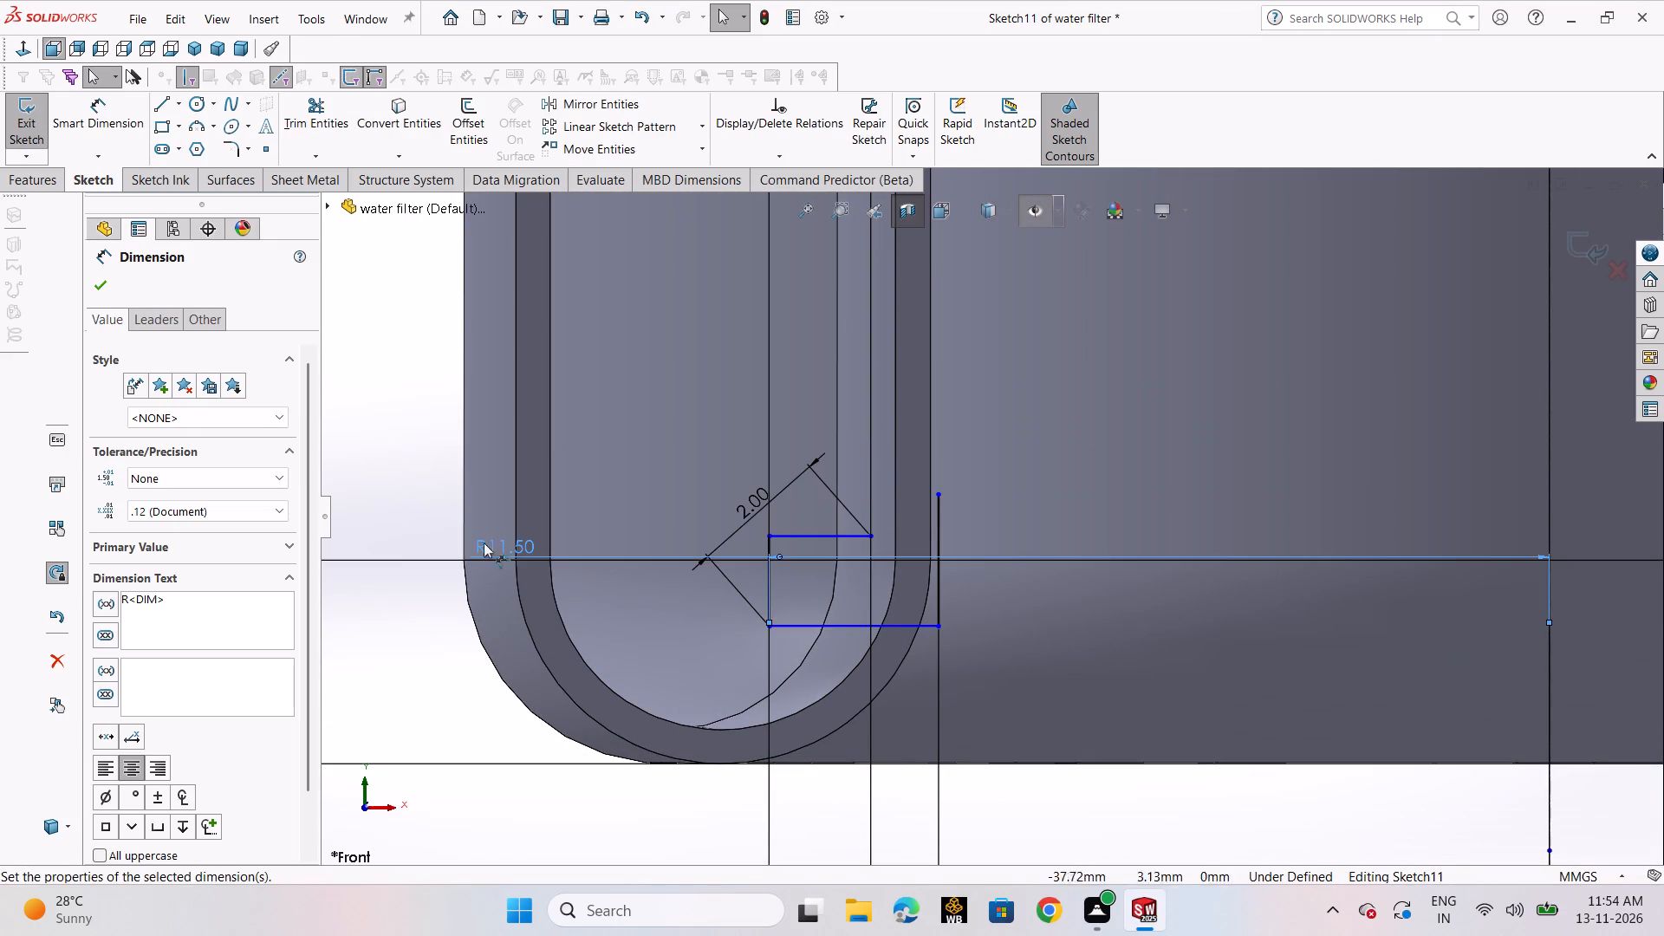
left_click(98, 285)
Delete the lower band profile's remaining top segment together with its attached slanted 2 mm dimension.
scroll(806, 533, "up", 2)
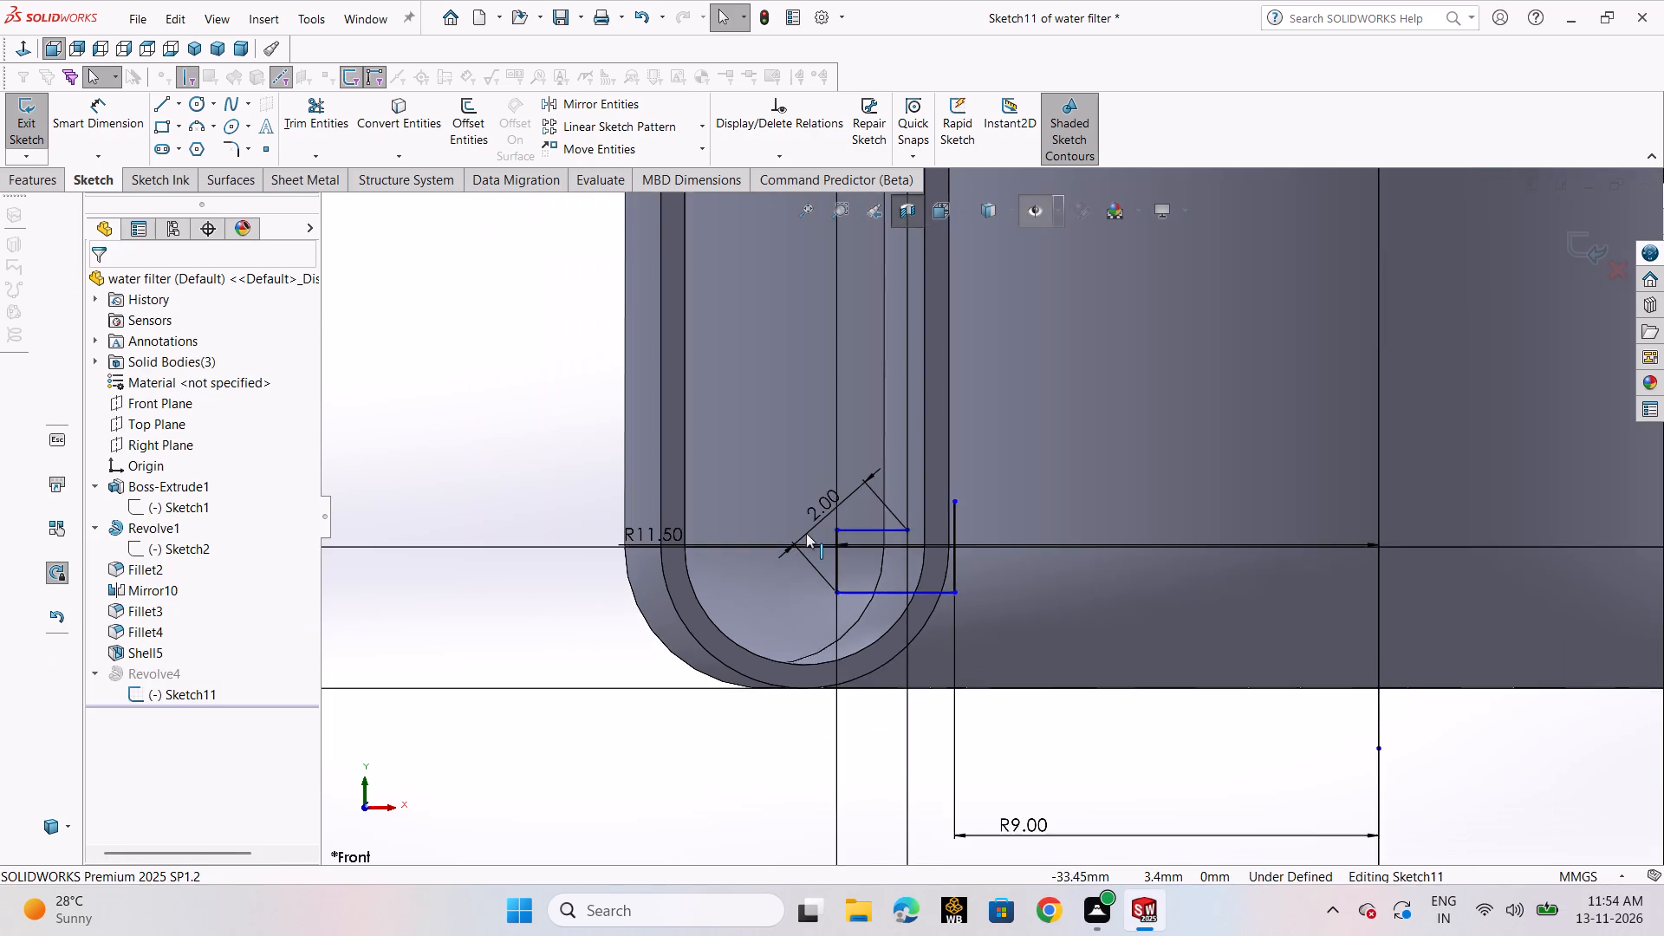
scroll(806, 533, "up", 2)
left_click_drag(874, 504, 859, 519)
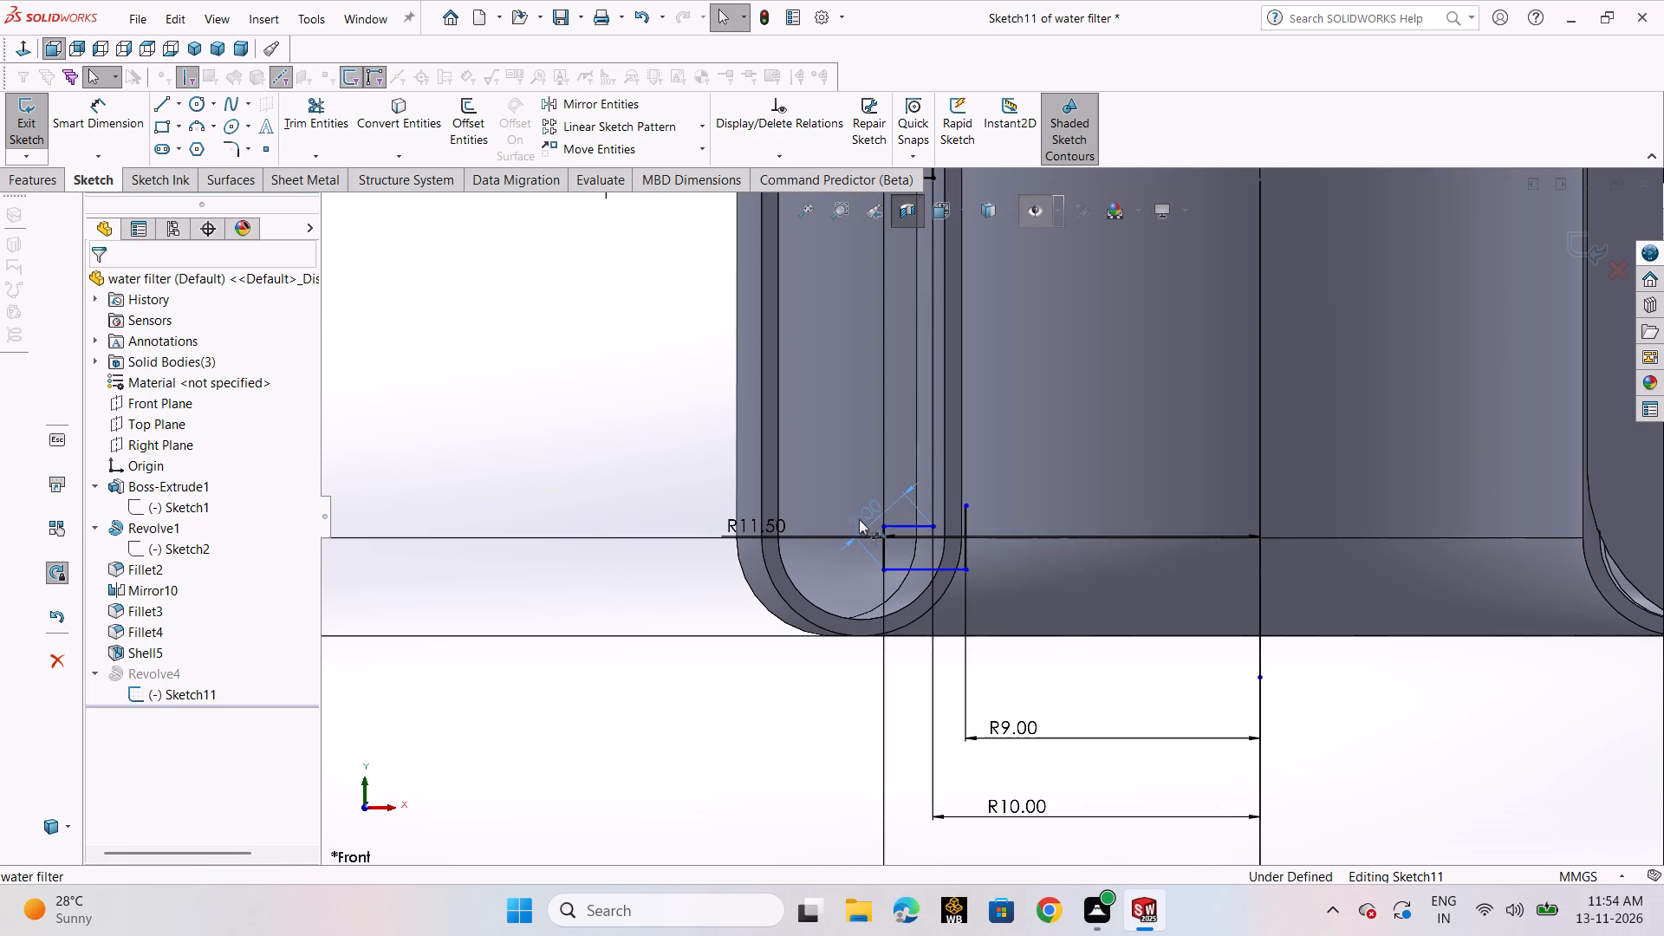
left_click_drag(859, 519, 848, 507)
scroll(853, 533, "up", 3)
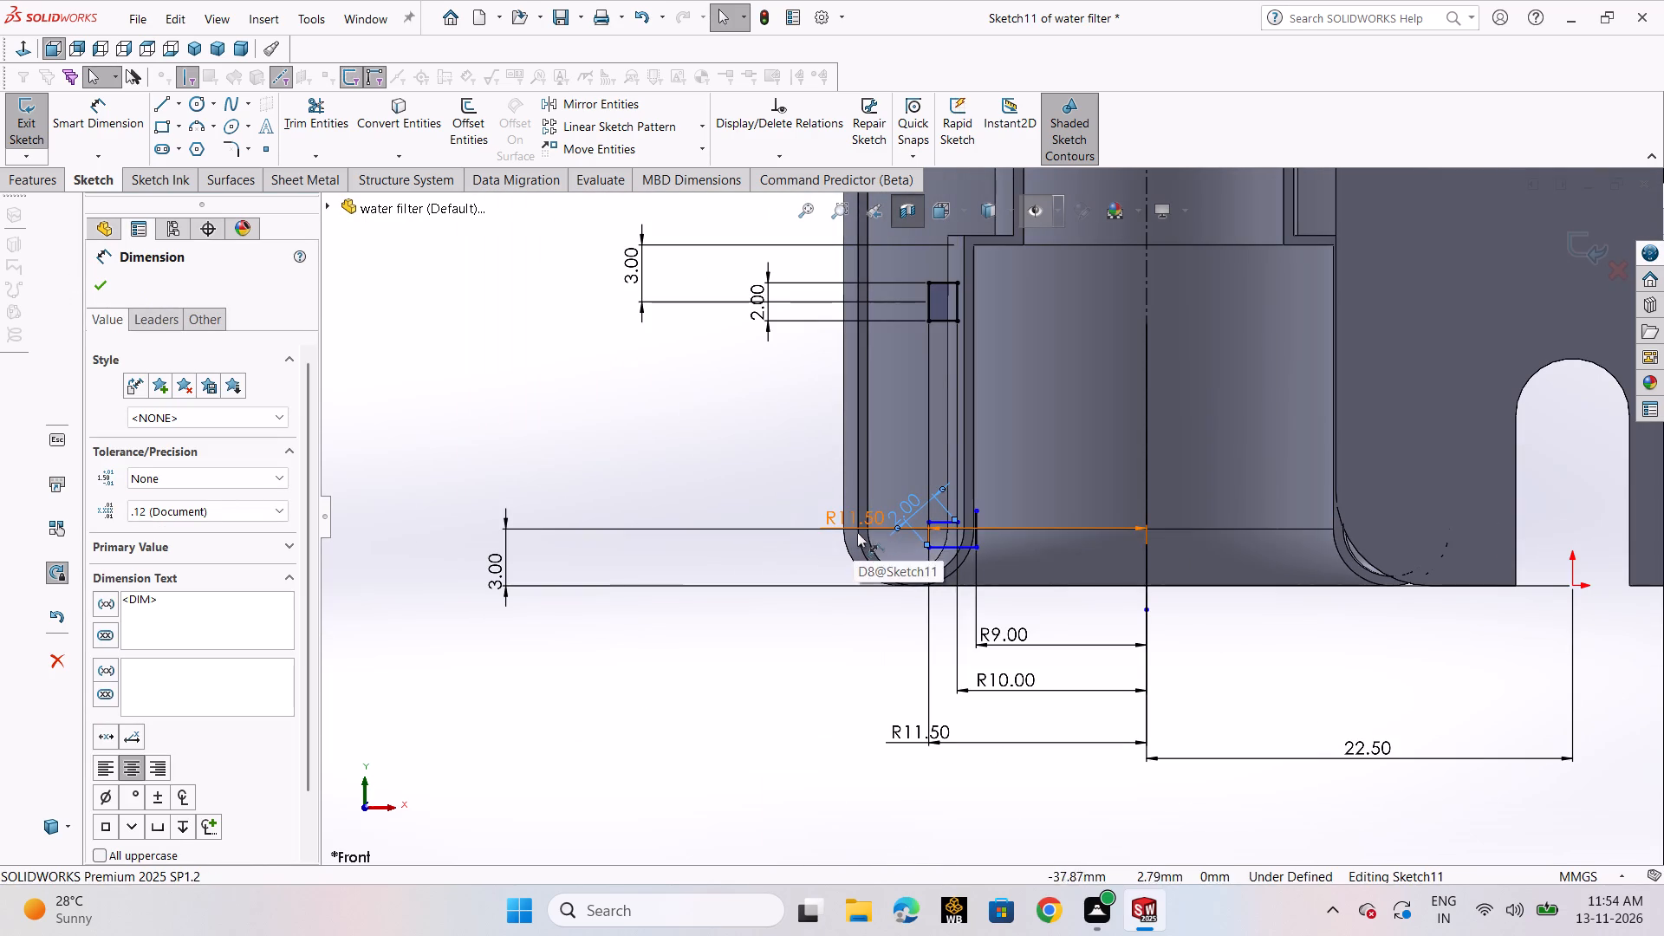
scroll(966, 530, "down", 6)
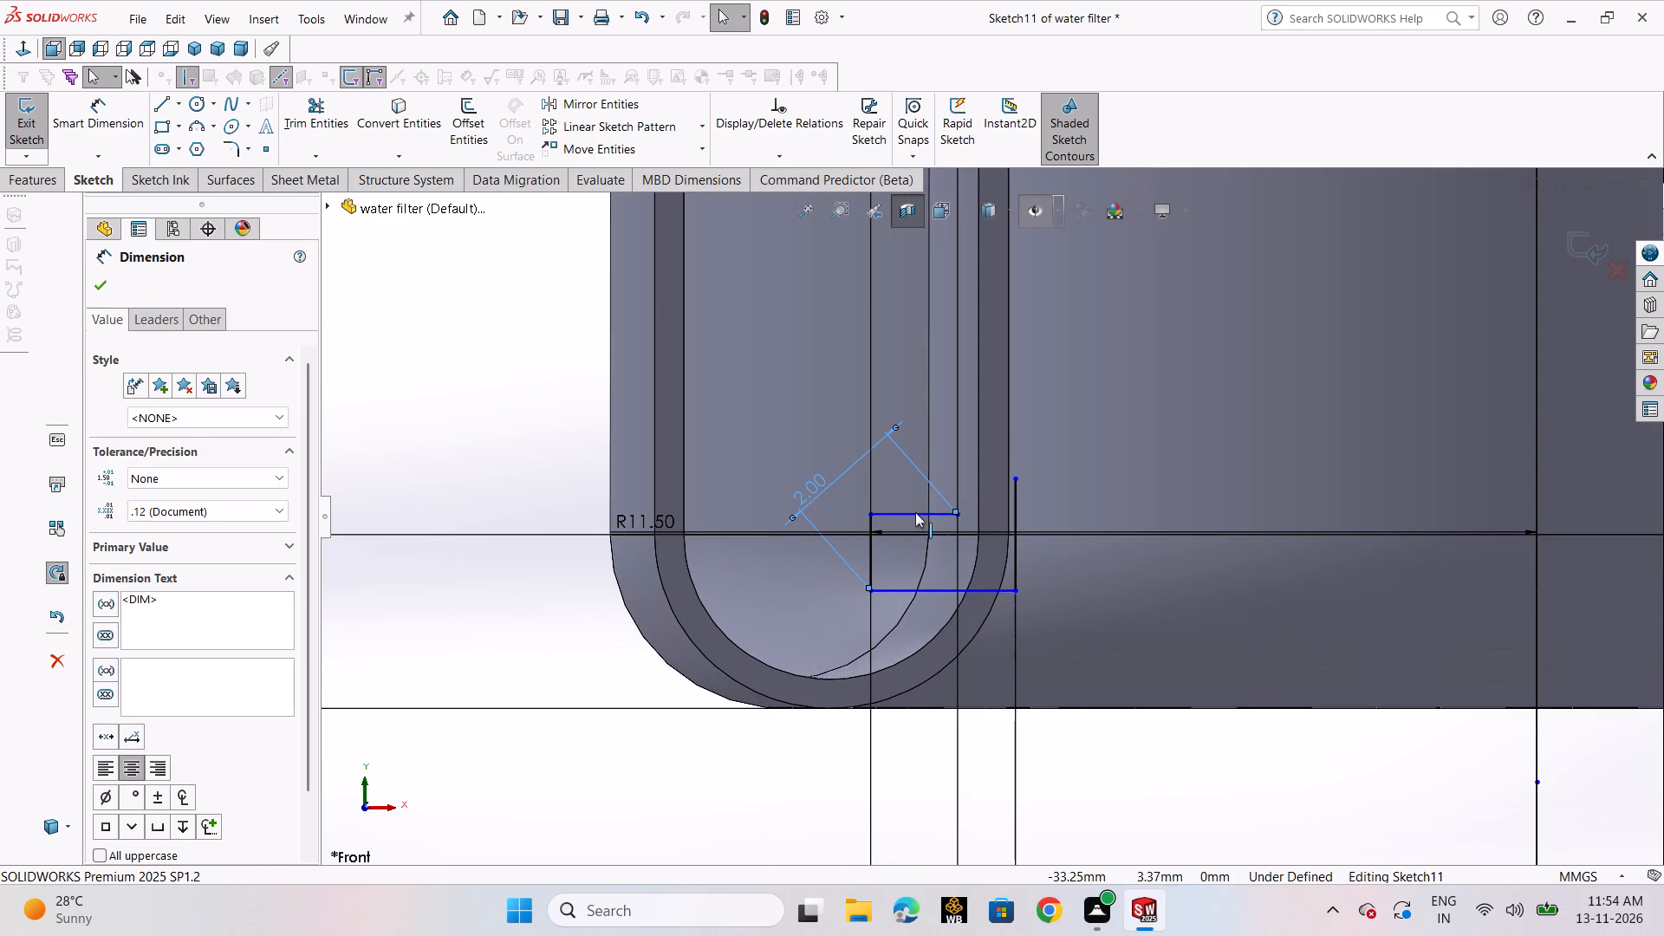
left_click(915, 512)
key("Delete")
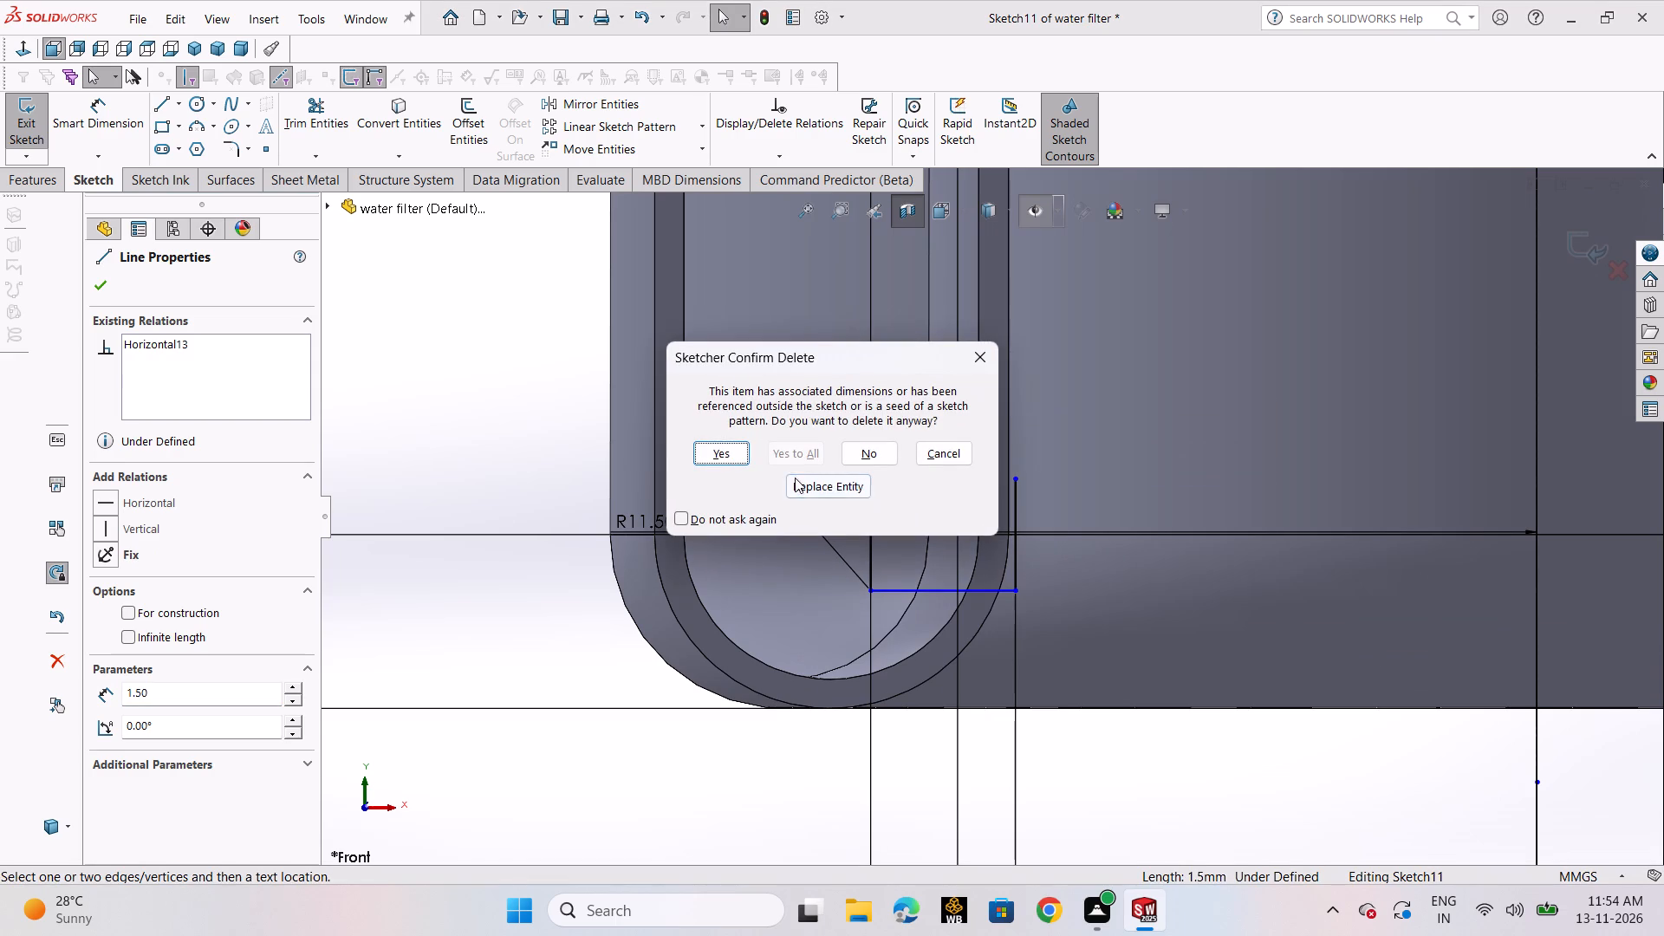
left_click(736, 449)
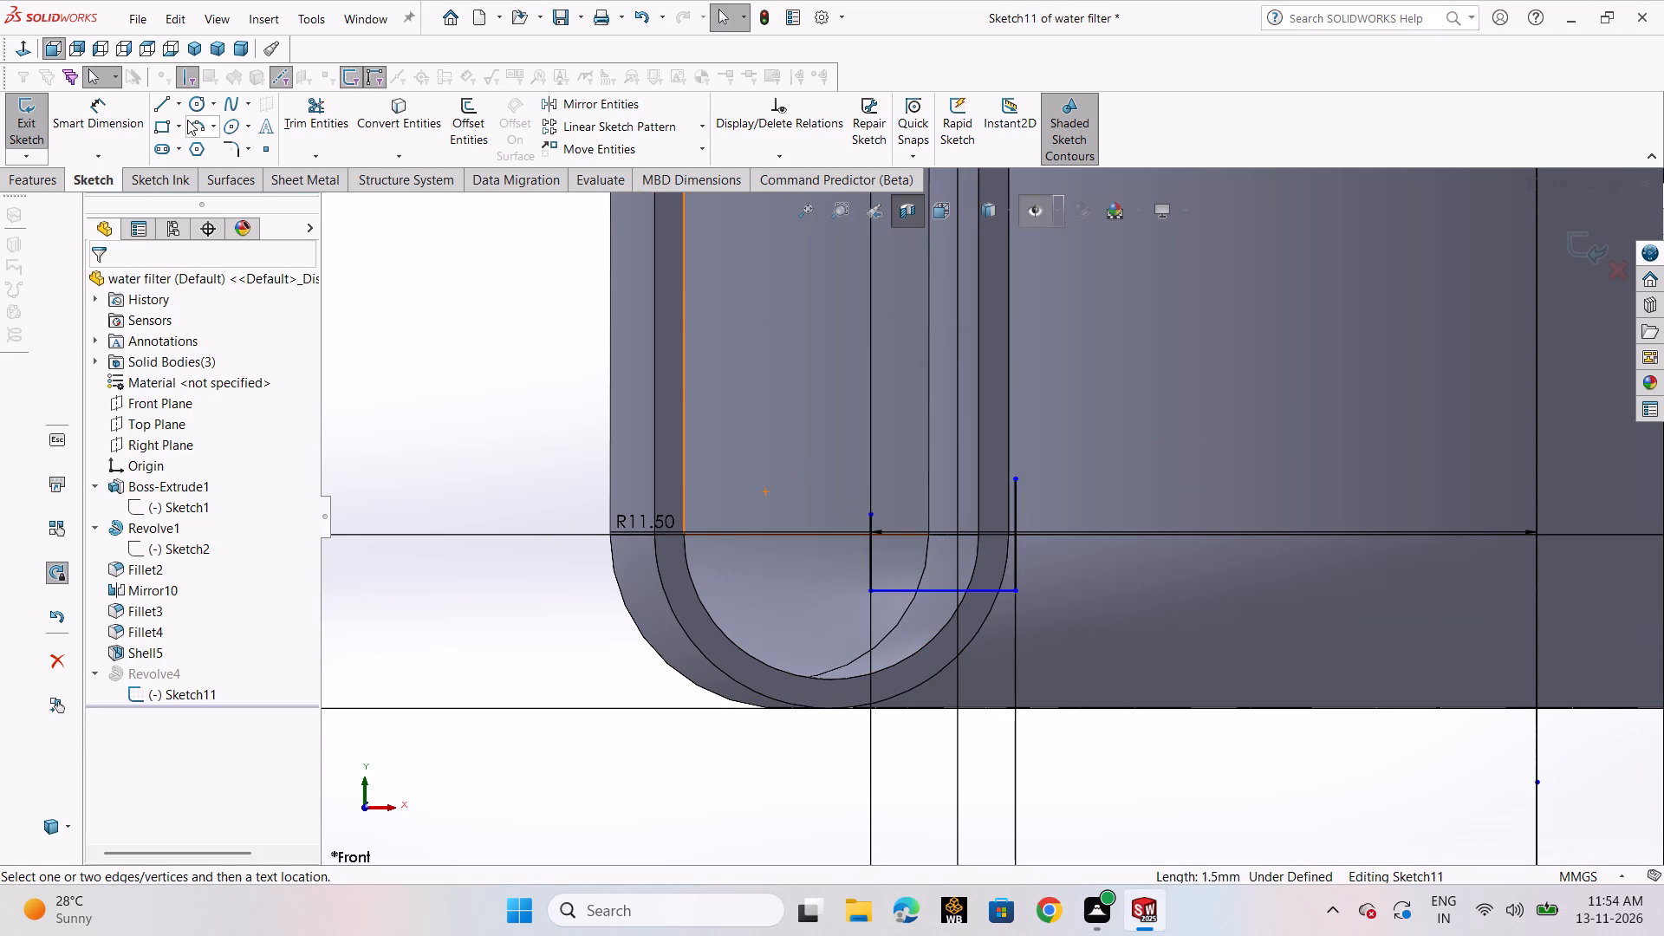
Close the lower band profile with a horizontal top line from the inner side and a short vertical line down to the outer side.
left_click(166, 101)
left_click(175, 128)
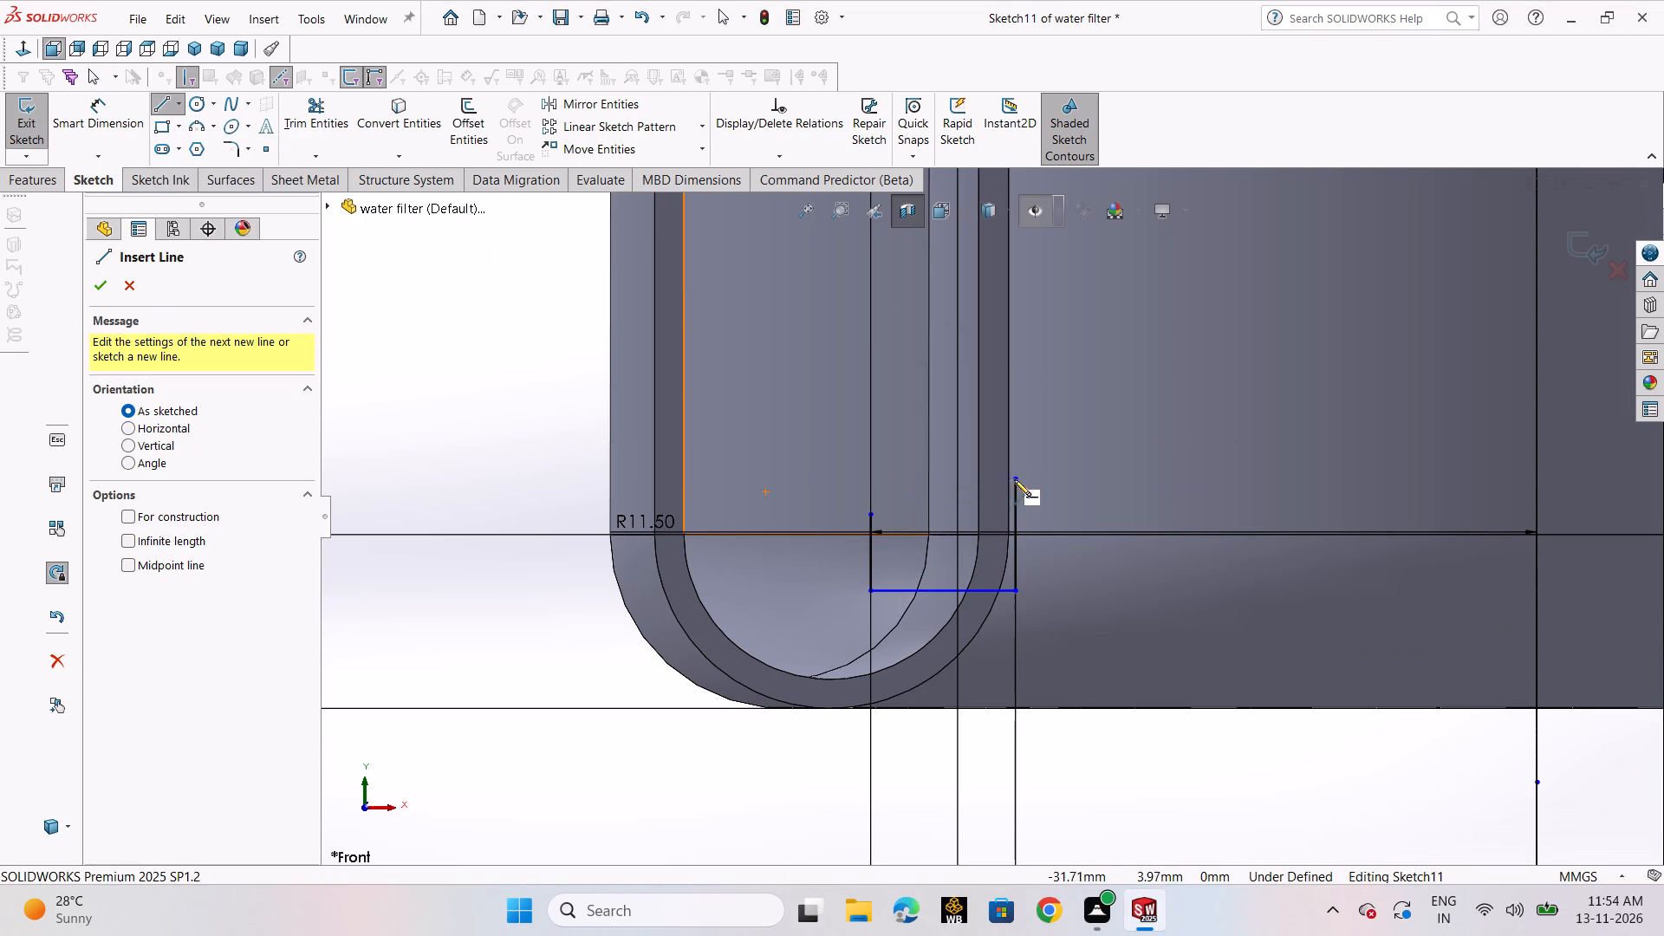
left_click(1017, 478)
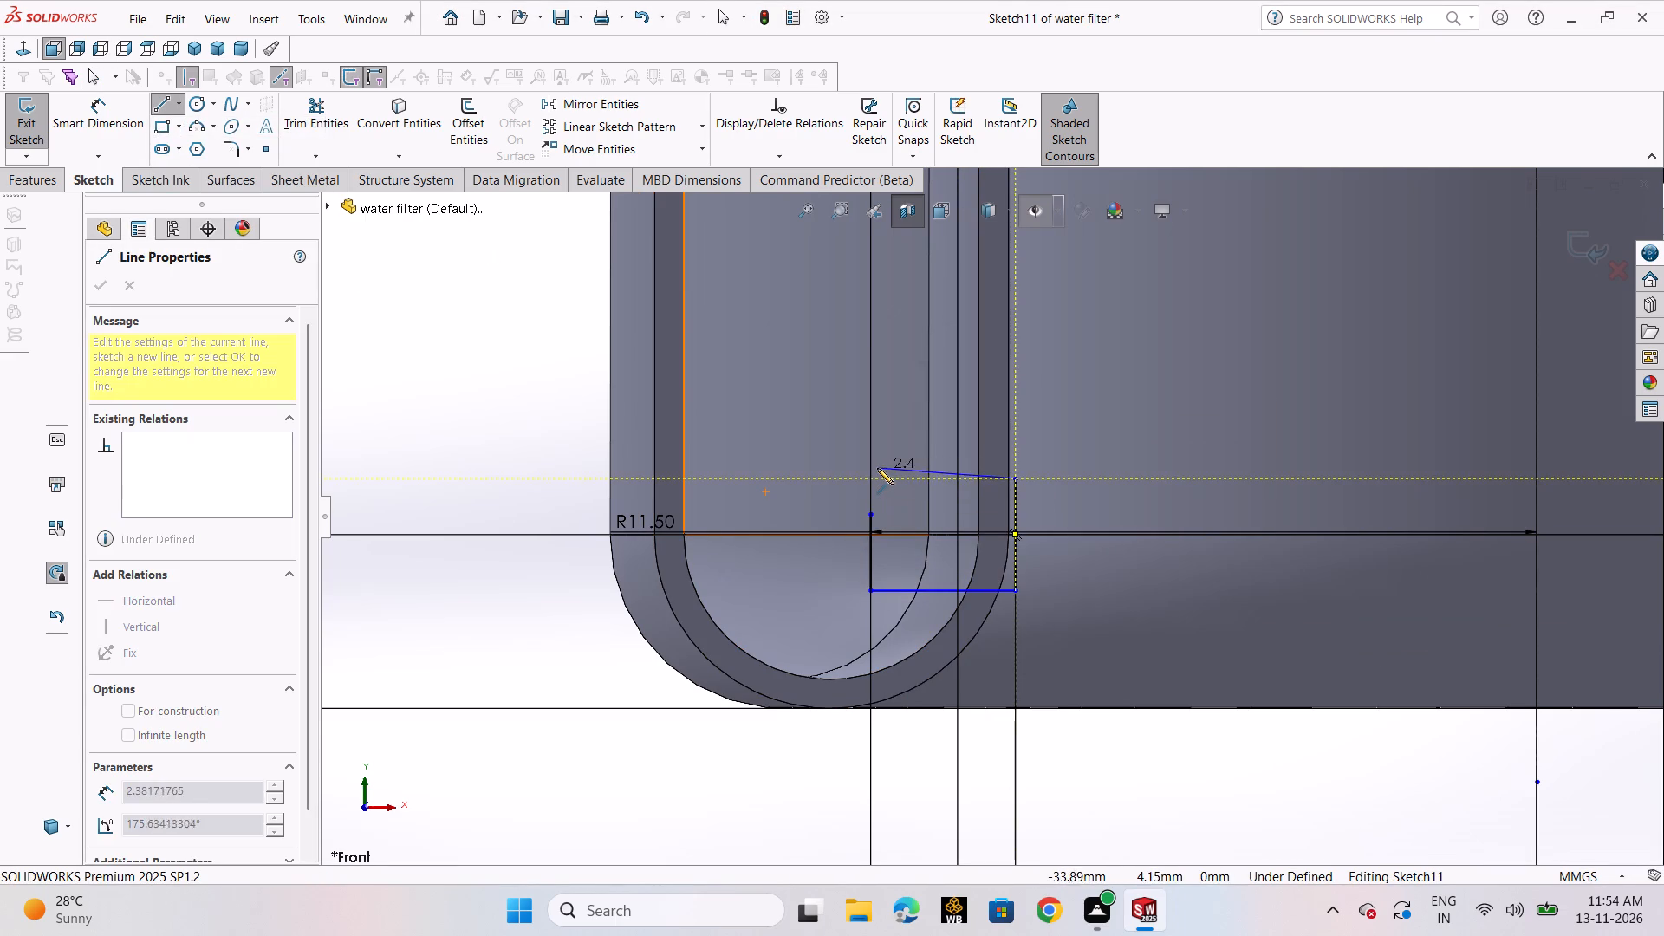
left_click(868, 482)
left_click(872, 519)
right_click(872, 517)
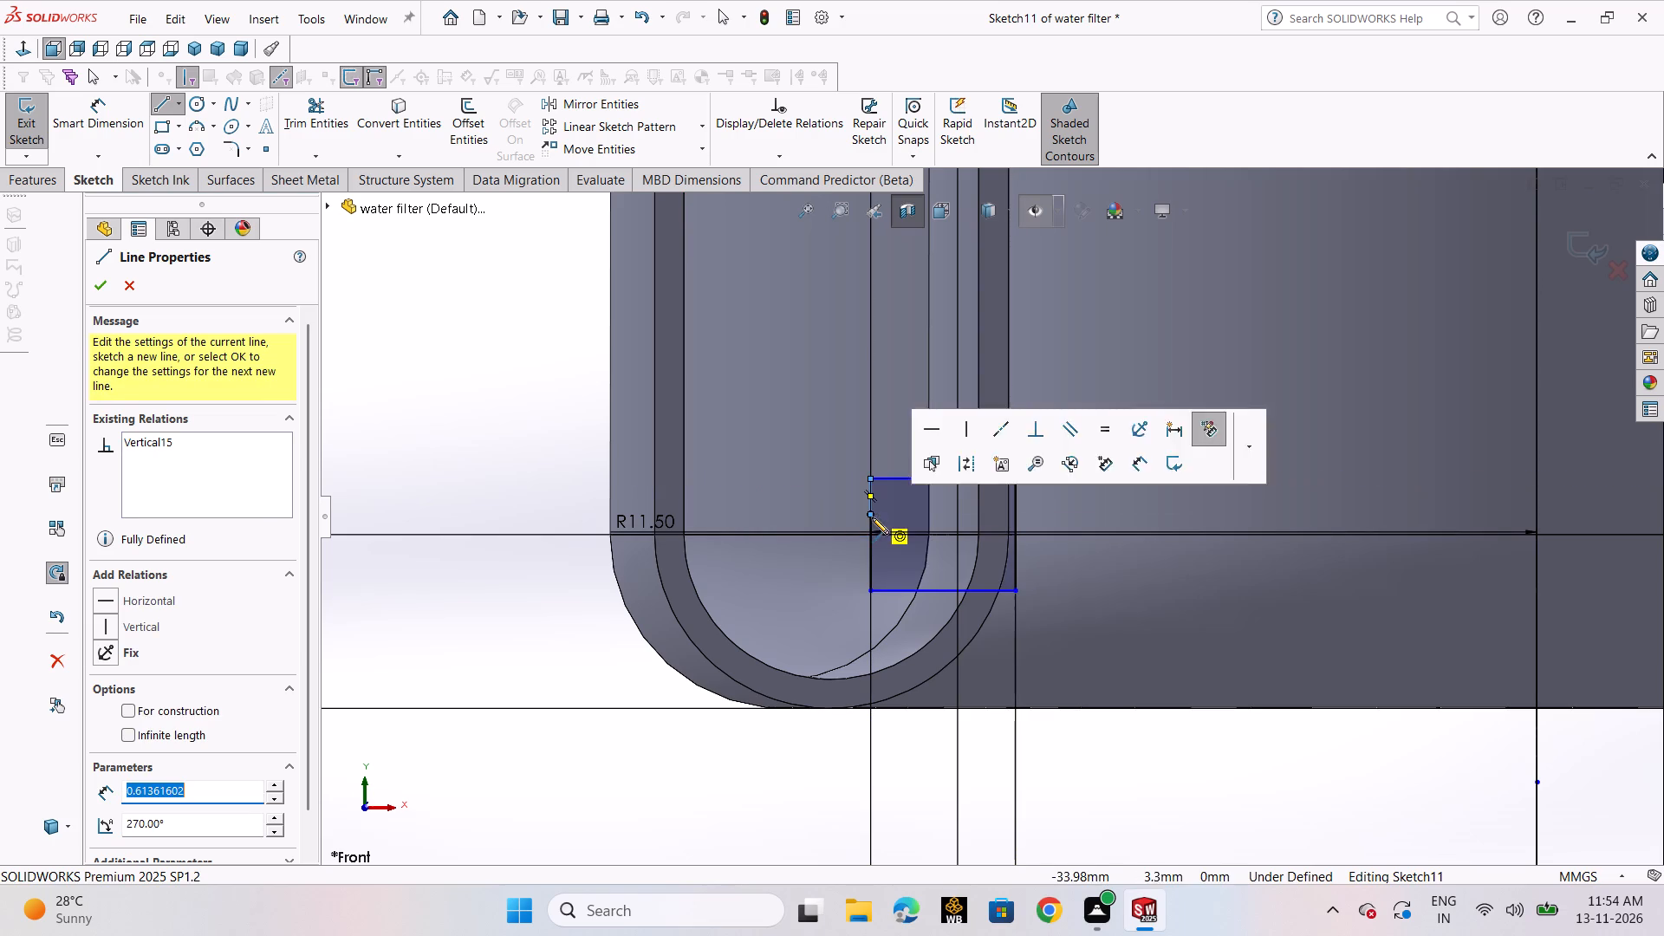
left_click(919, 534)
Dimension the lower band profile's height between its top and bottom lines as 2 mm.
scroll(986, 480, "up", 9)
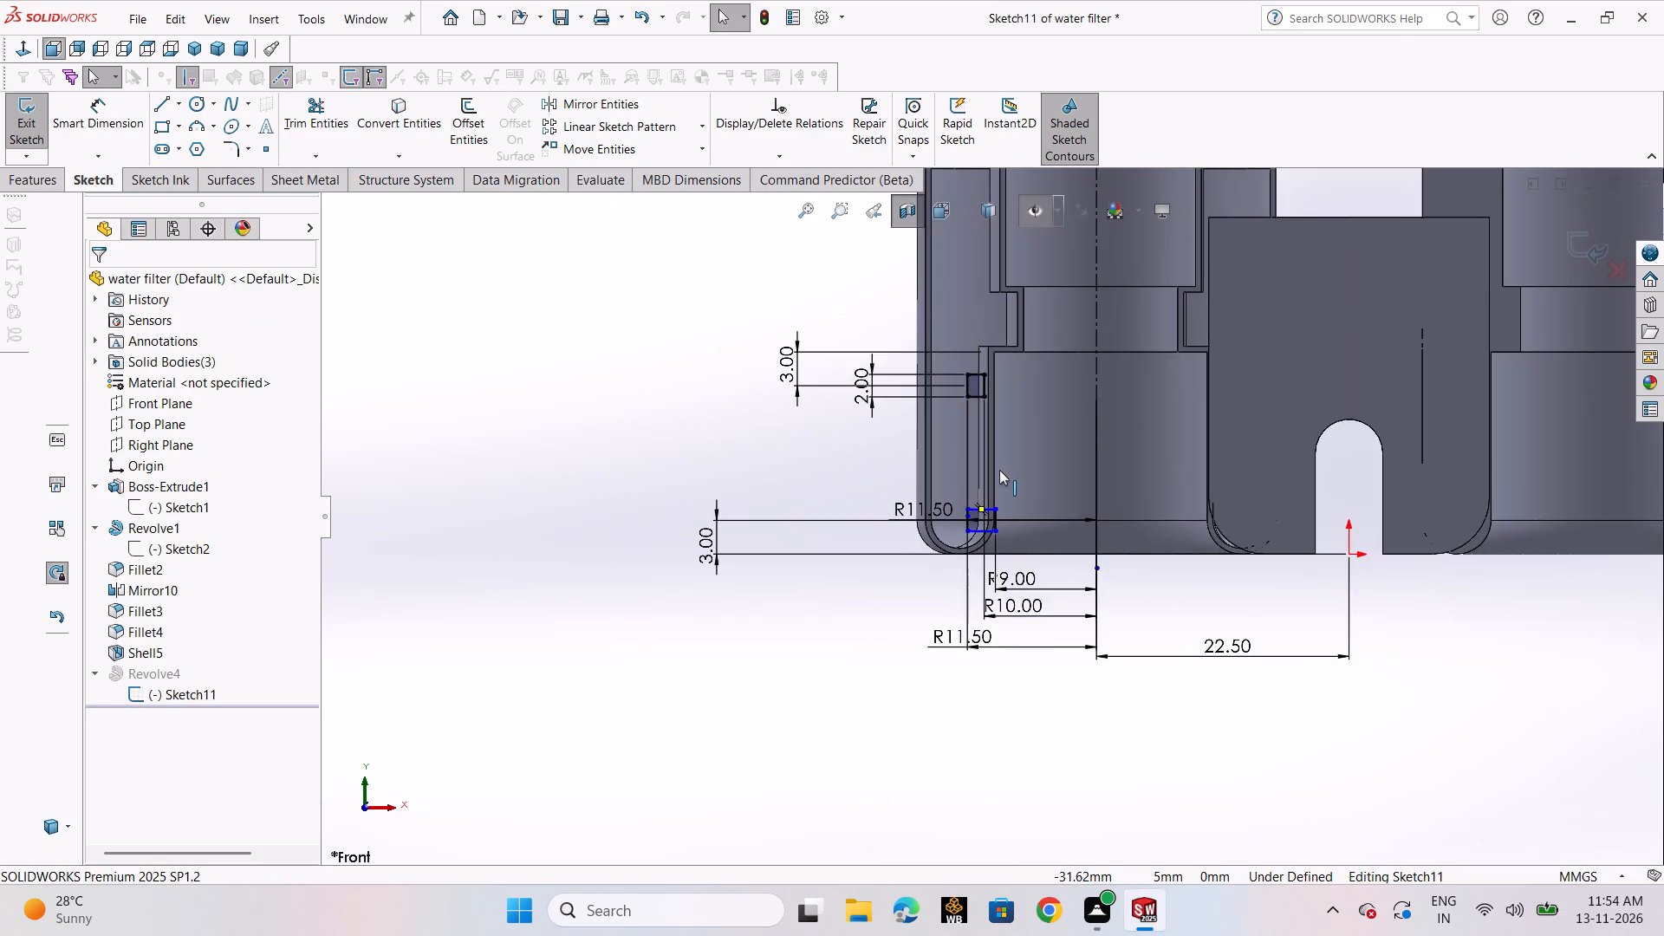
scroll(999, 470, "down", 2)
scroll(924, 562, "down", 1)
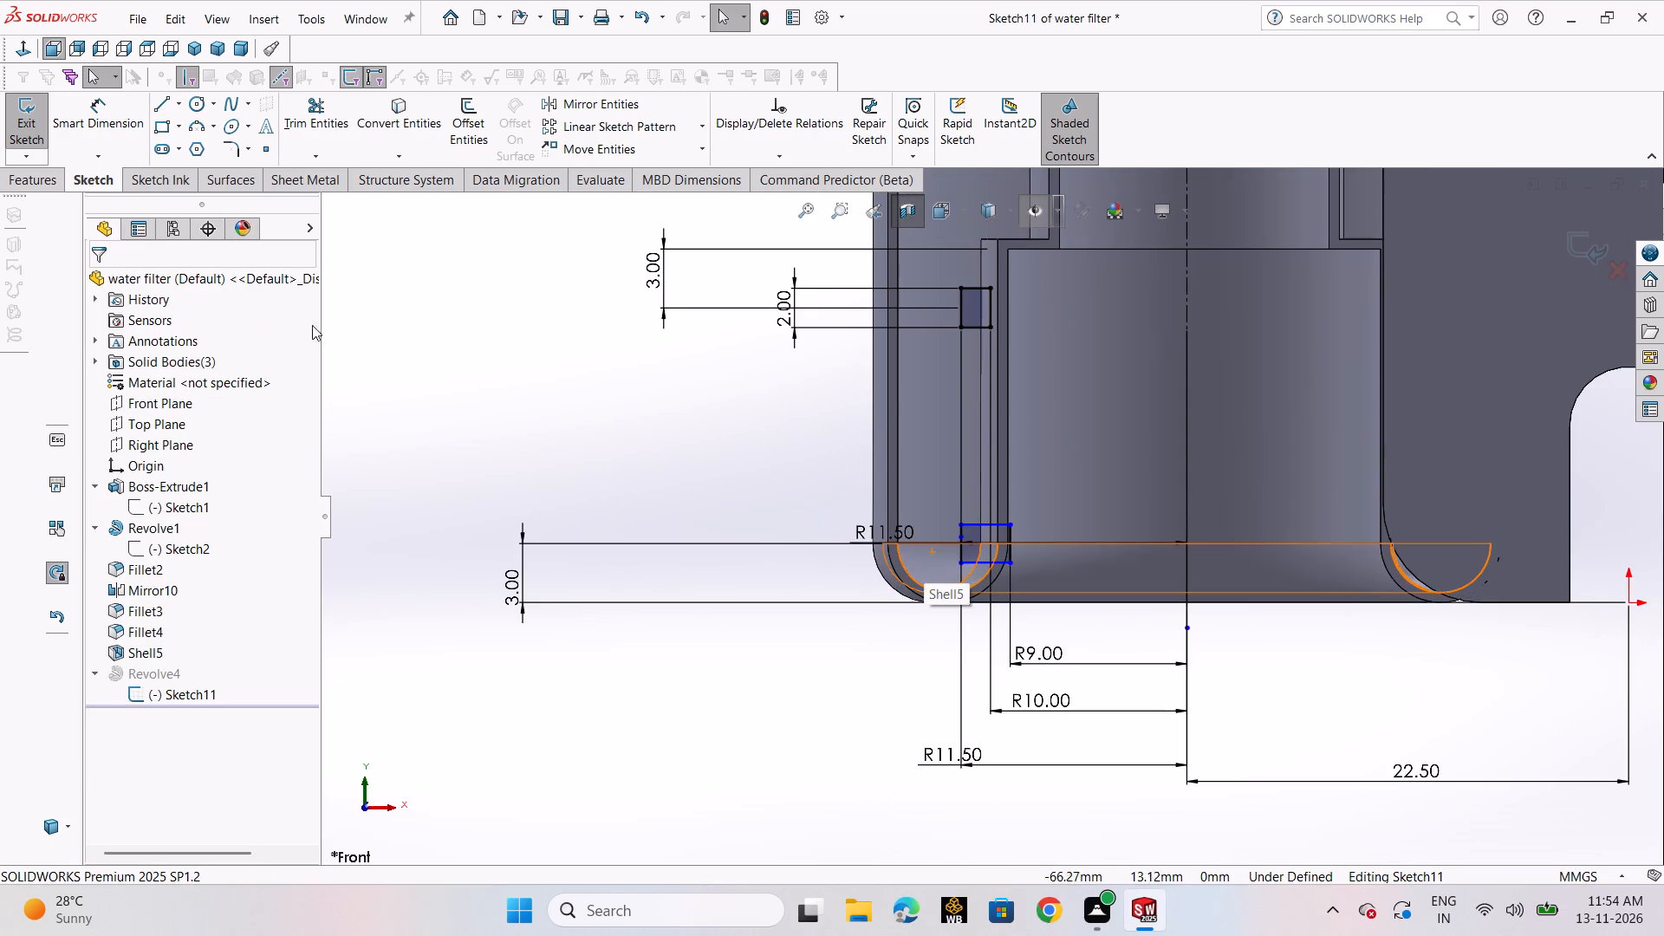
left_click(107, 120)
left_click(978, 560)
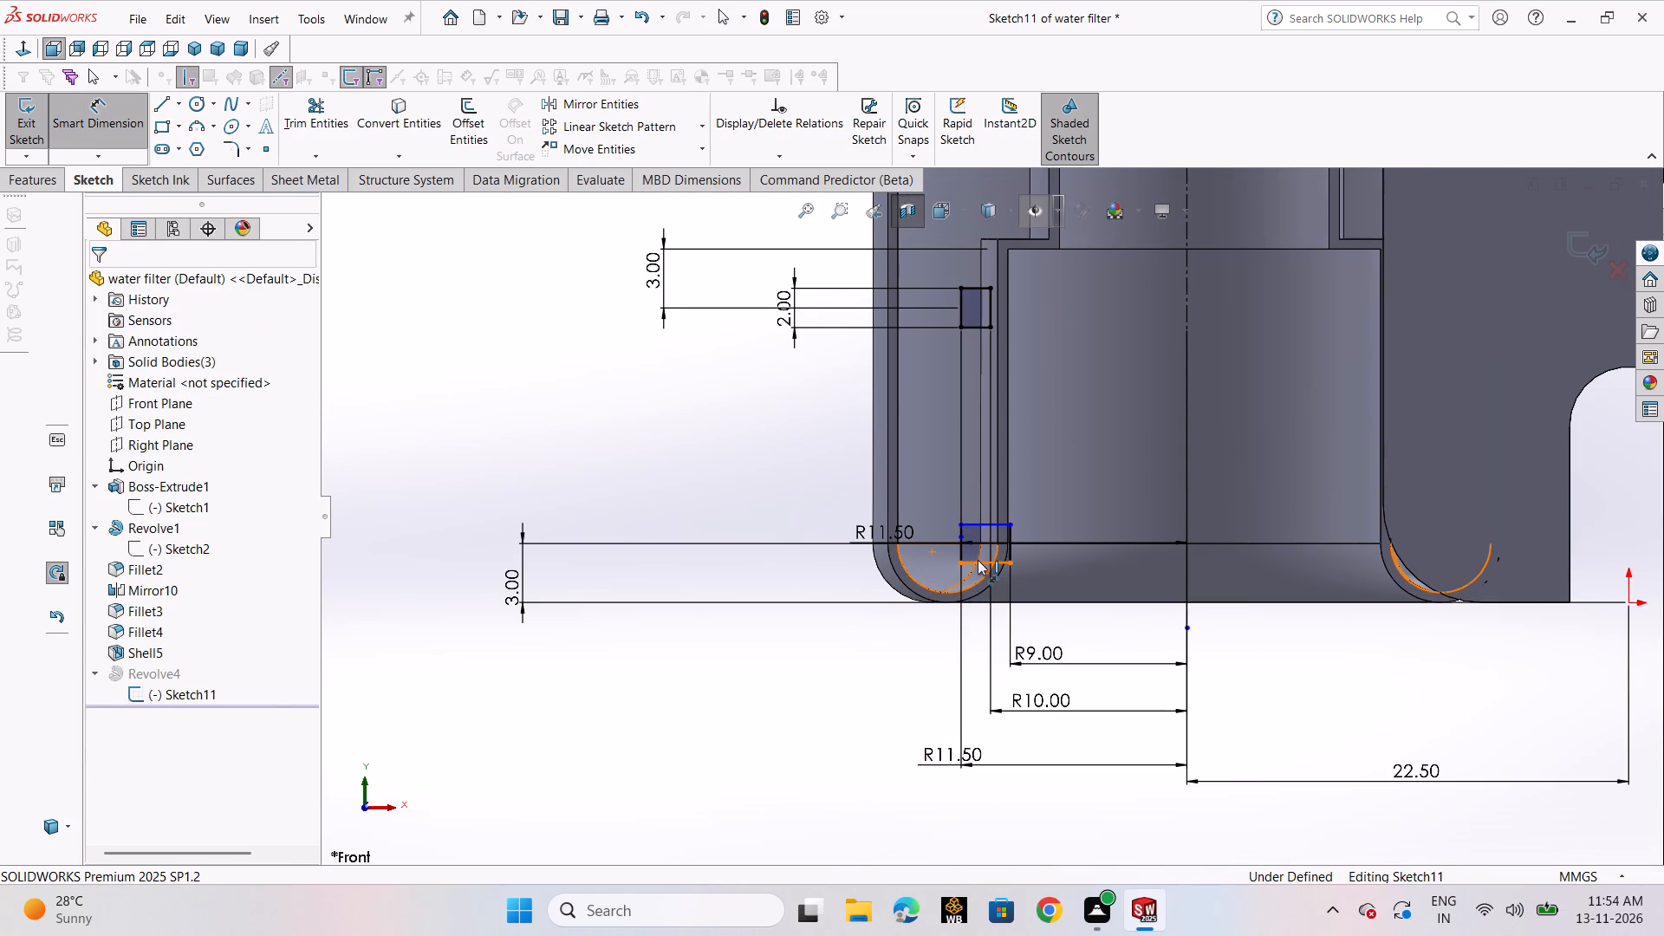
left_click(973, 524)
left_click(750, 523)
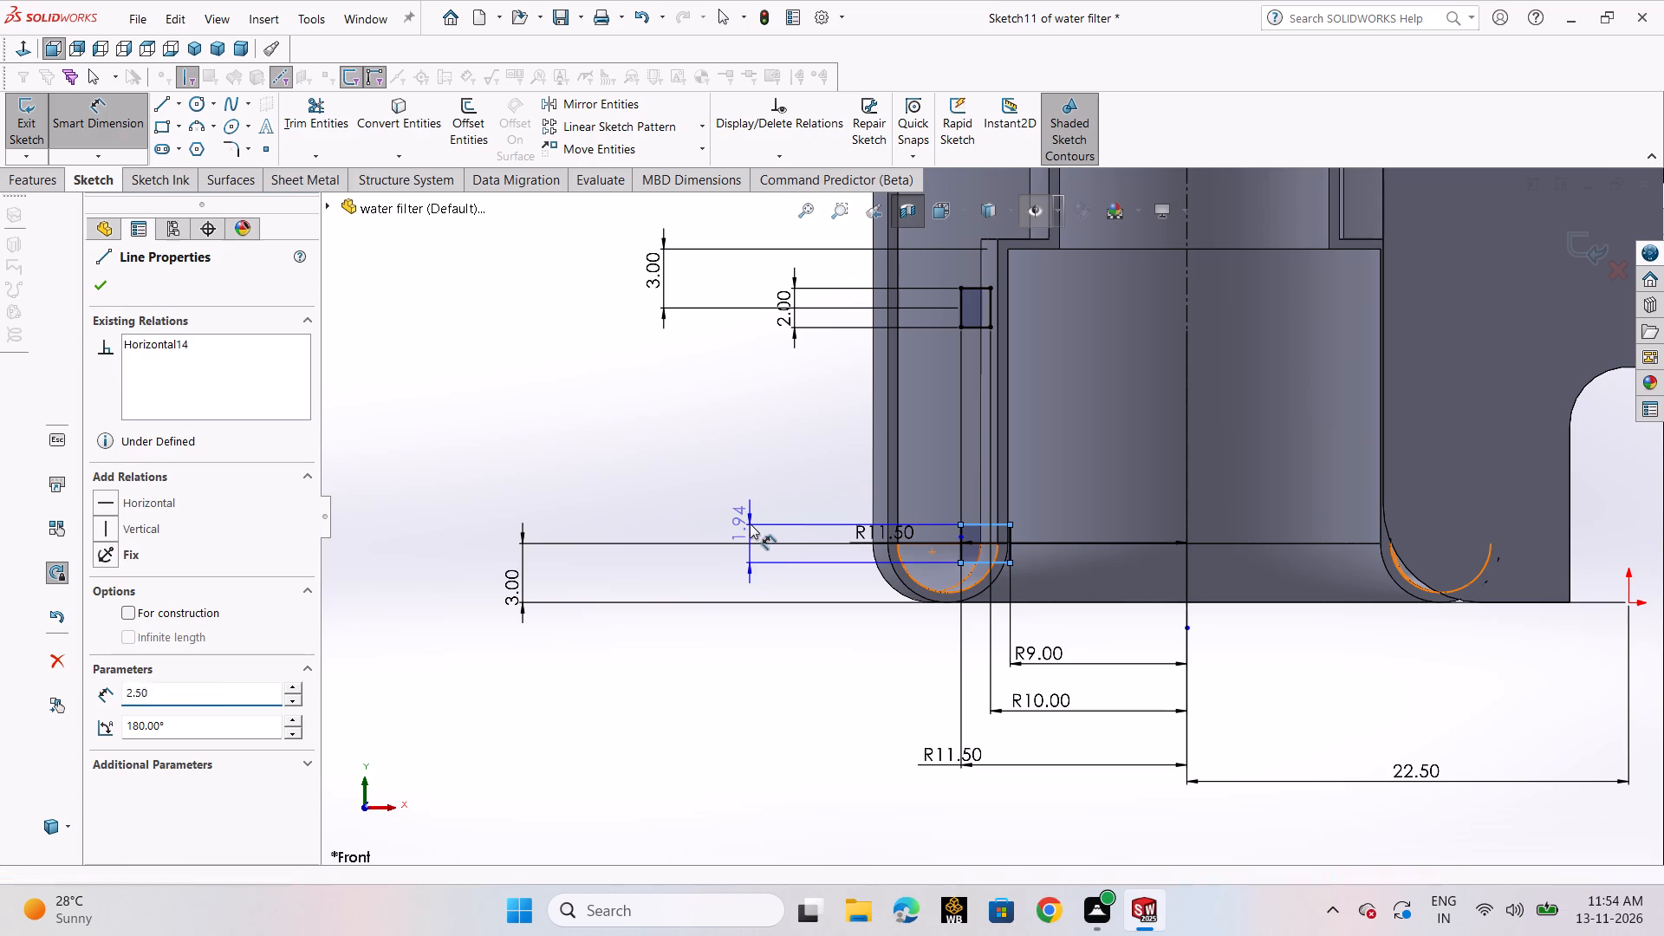
key("2")
key("Return")
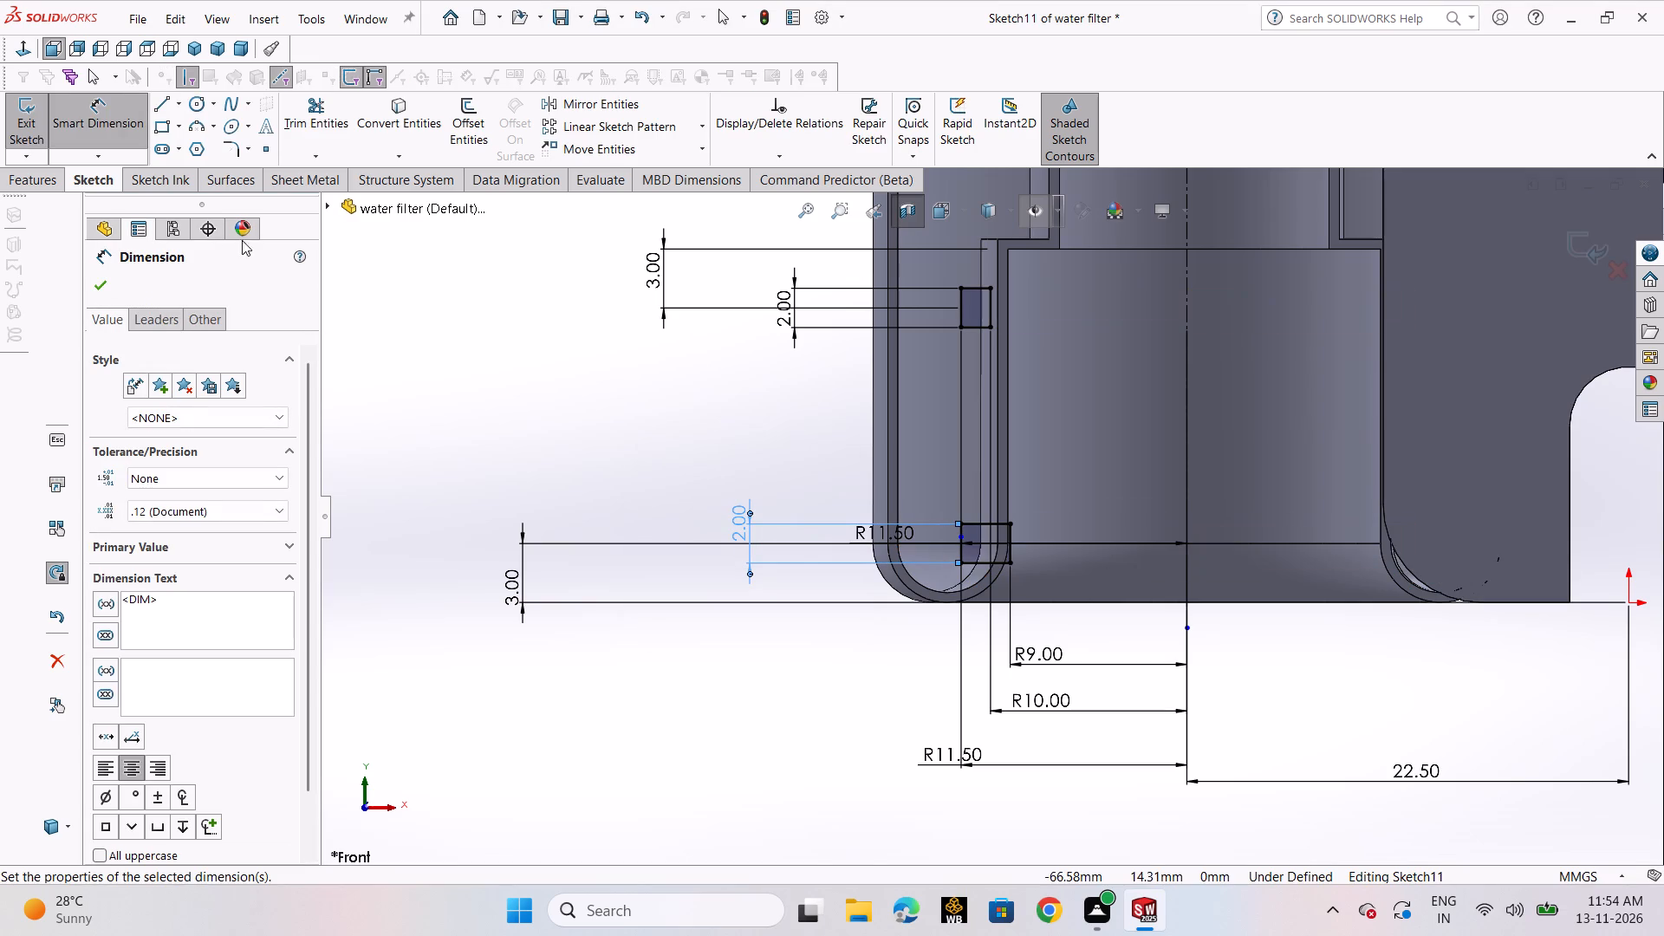
left_click(101, 290)
Set the lower band profile's inner side to 10 mm from the bore centerline.
double_click(1053, 658)
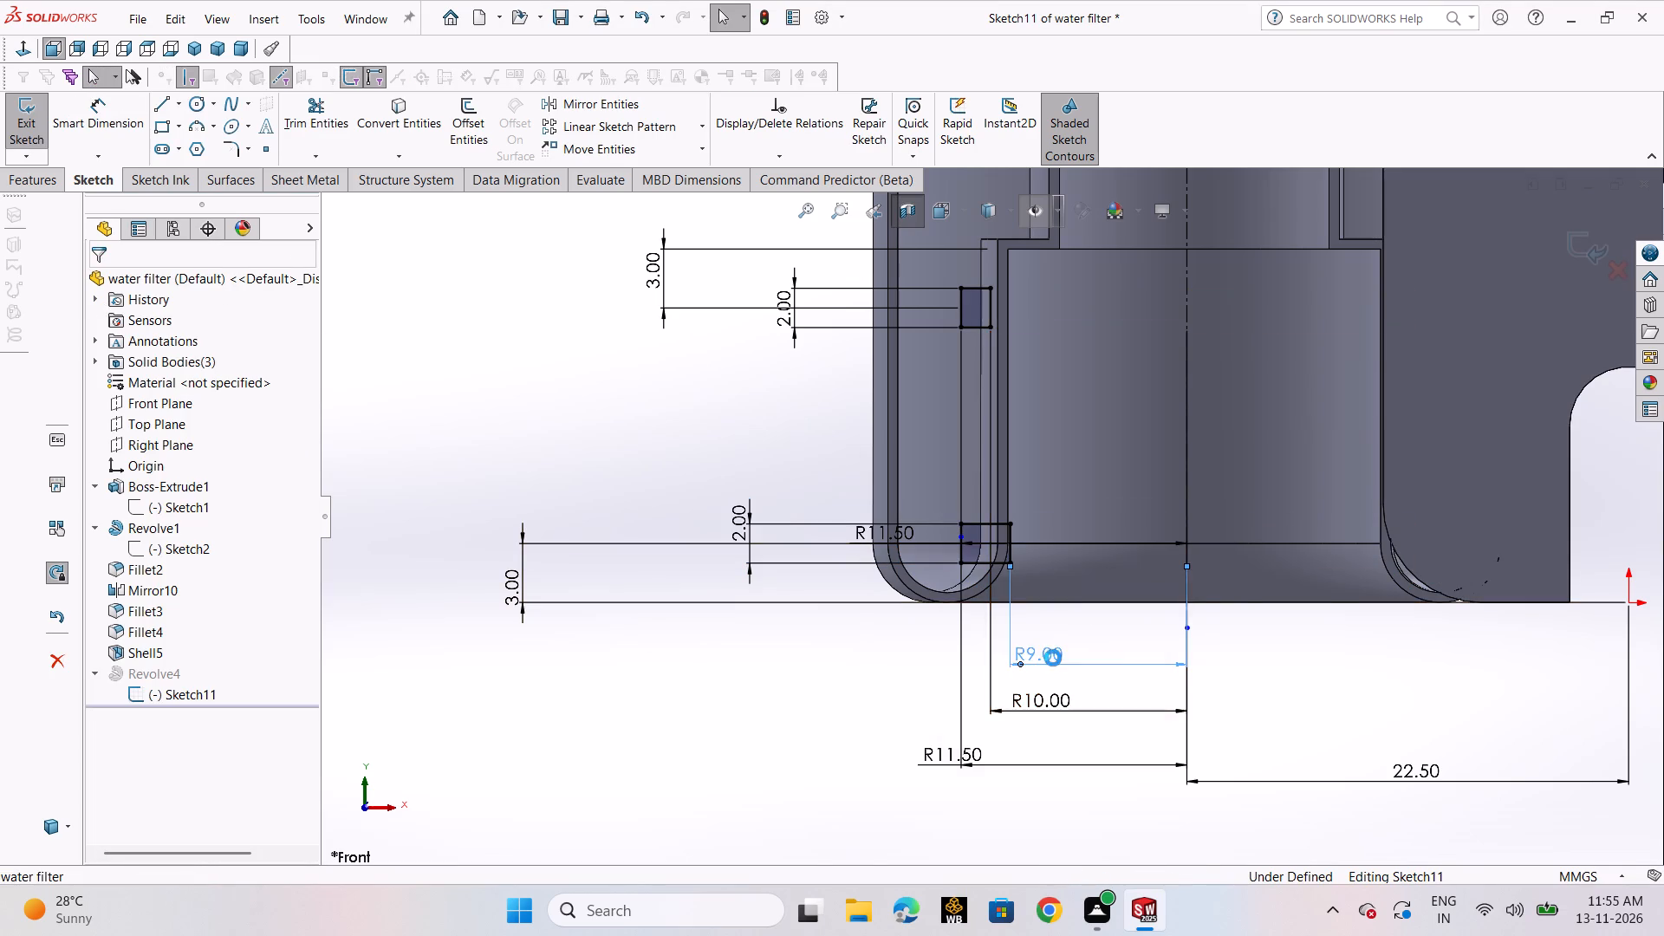
type("10")
key("Return")
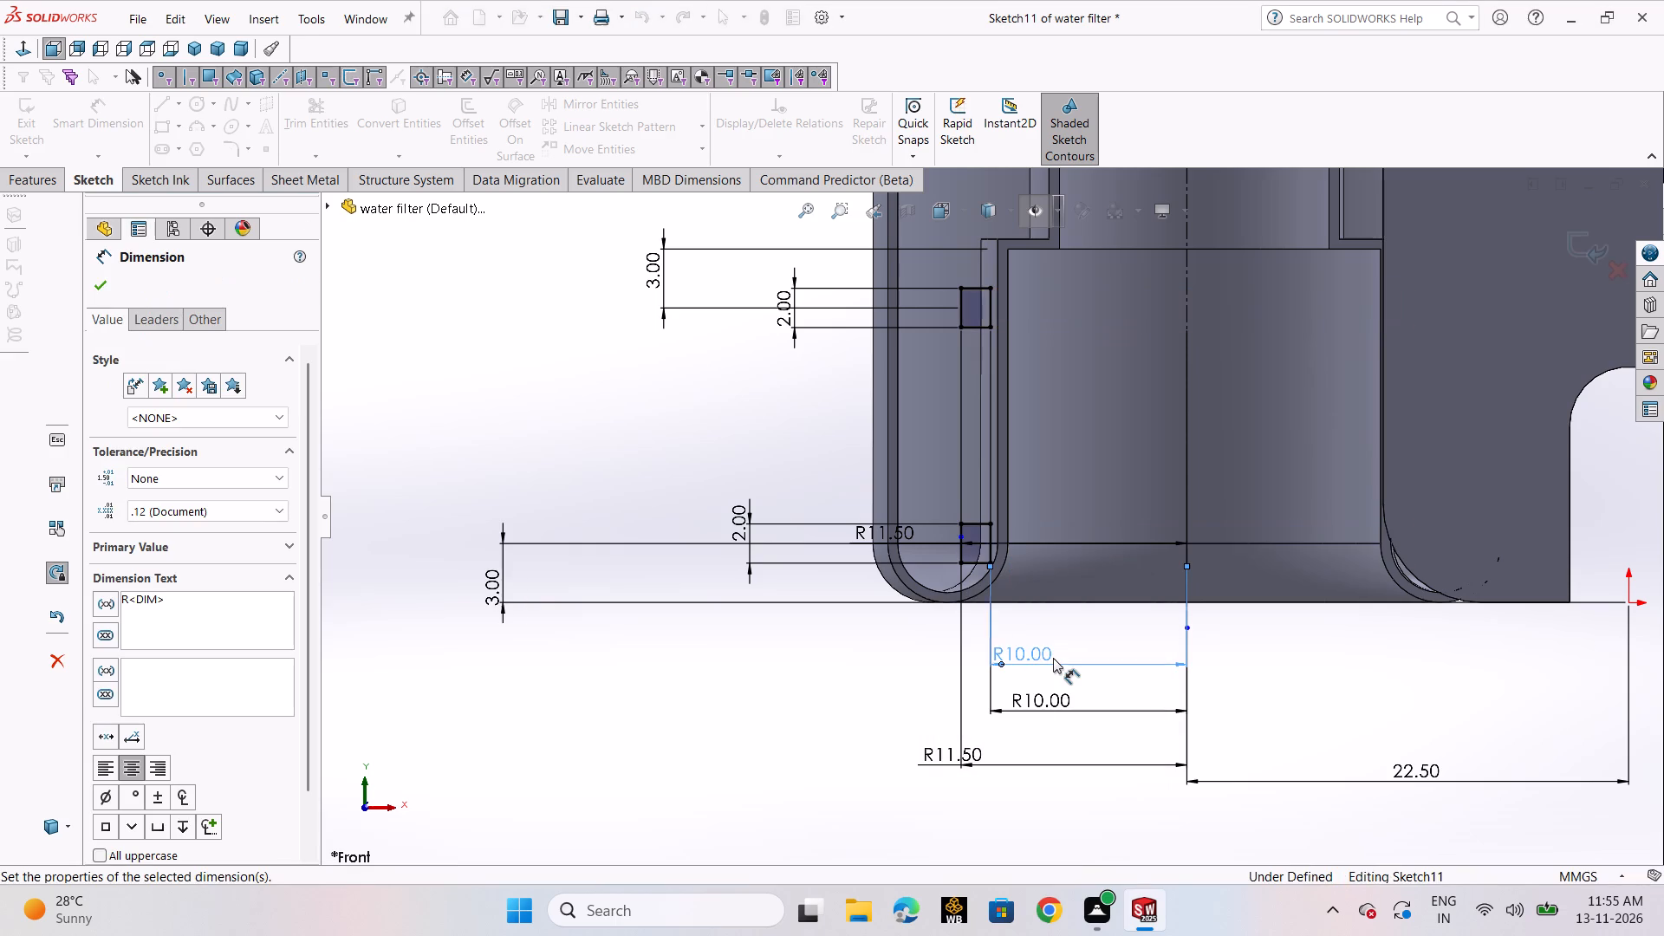
Try to set the upper band profile's inner side to 11.5 mm from the bore centerline.
double_click(1043, 695)
type("11.50")
key("Return")
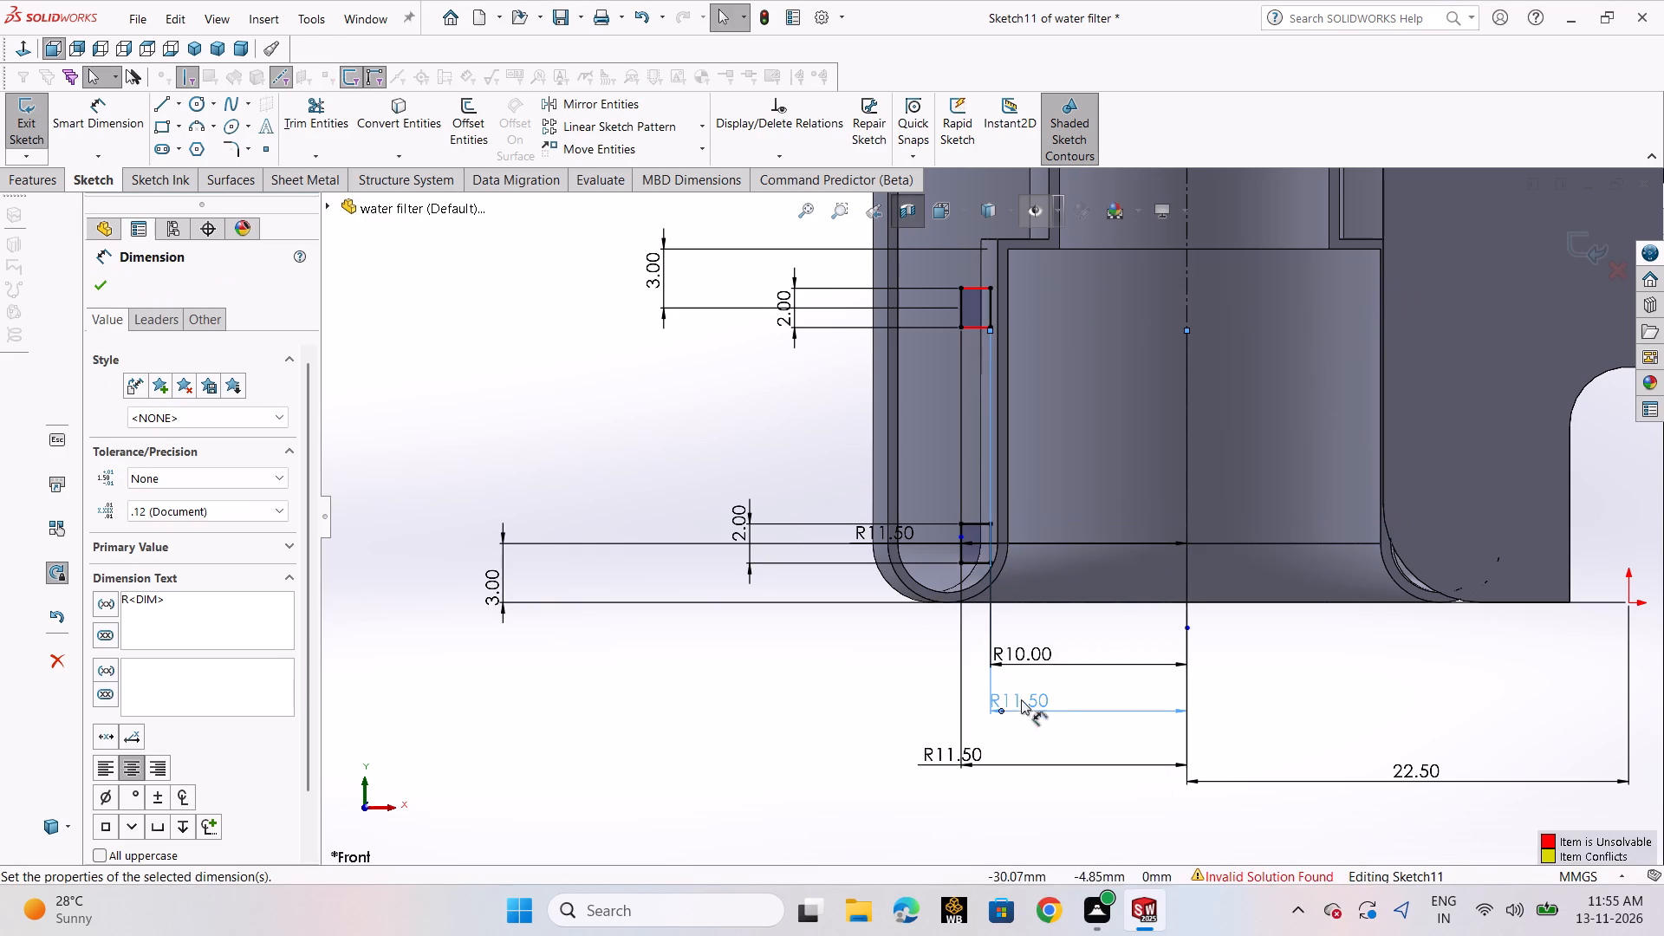
left_click(102, 286)
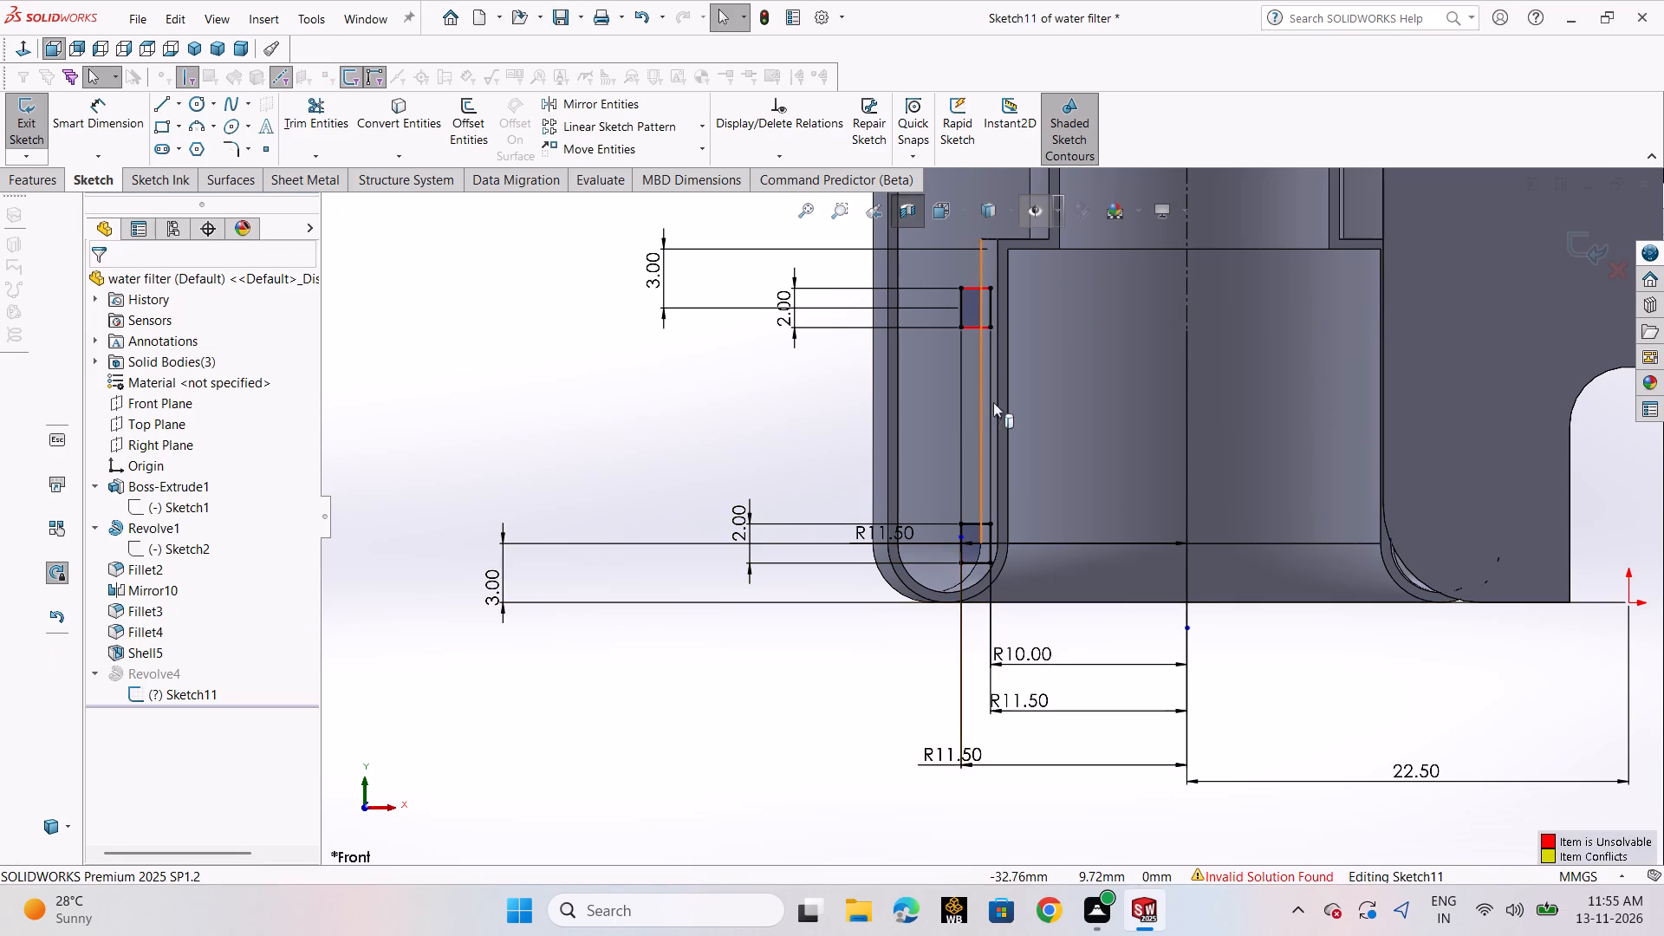
Replace the upper band profile's bottom edge with a new 1.5 mm horizontal line between its corners and exit Sketch11.
scroll(1010, 346, "down", 3)
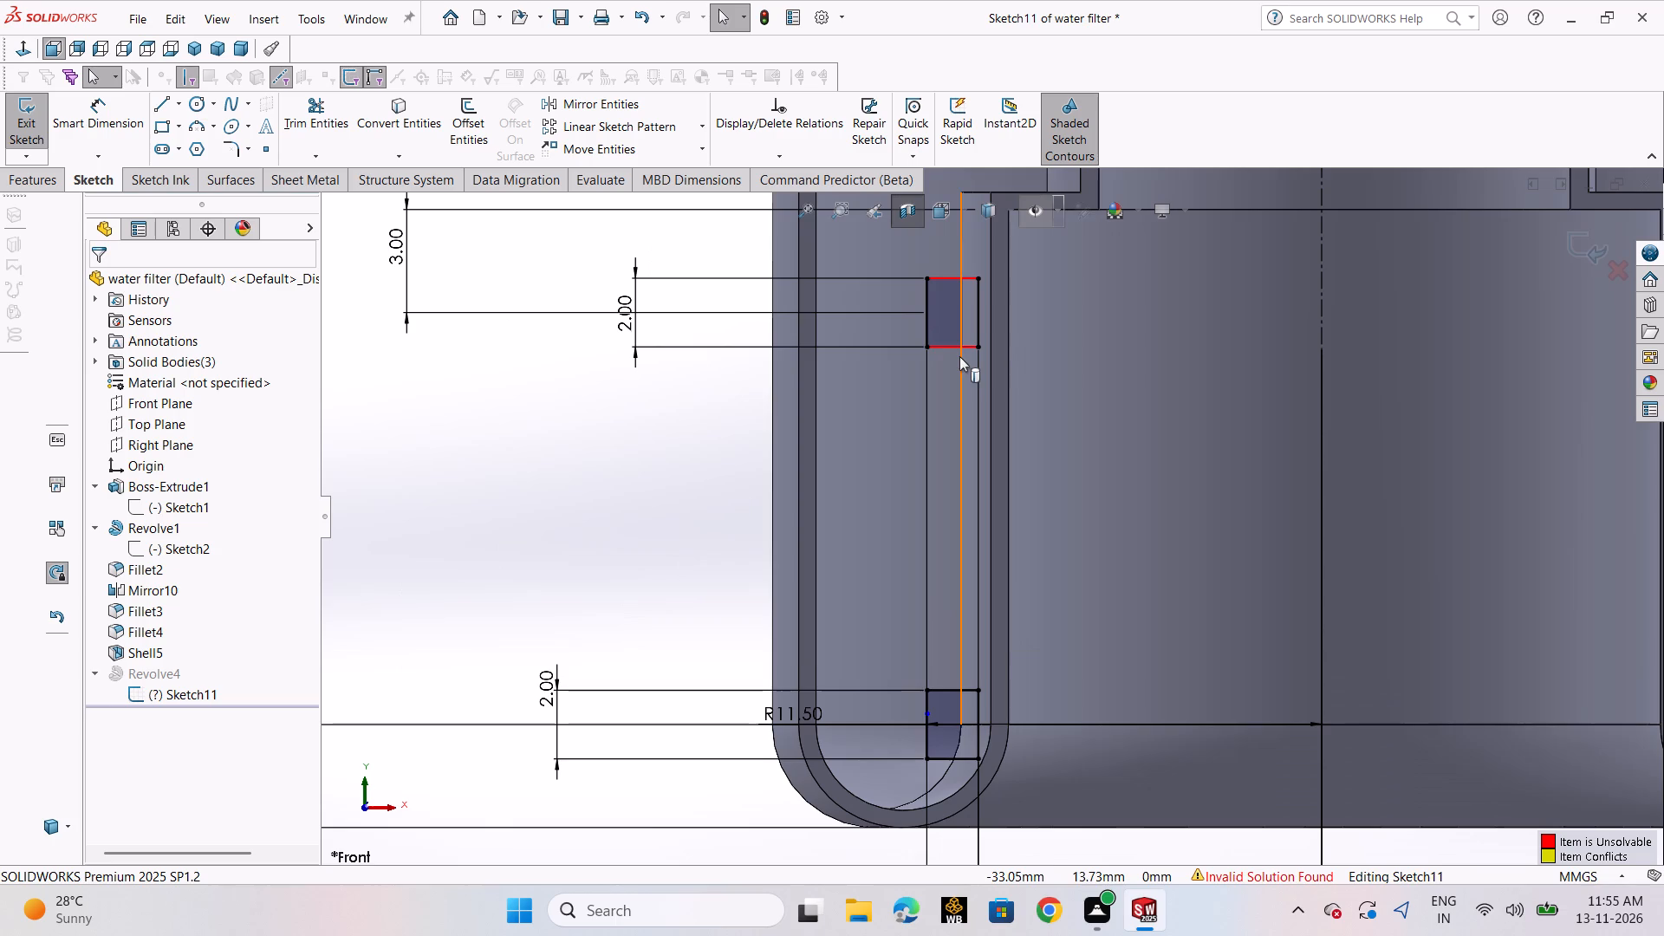
left_click(960, 344)
key("Delete")
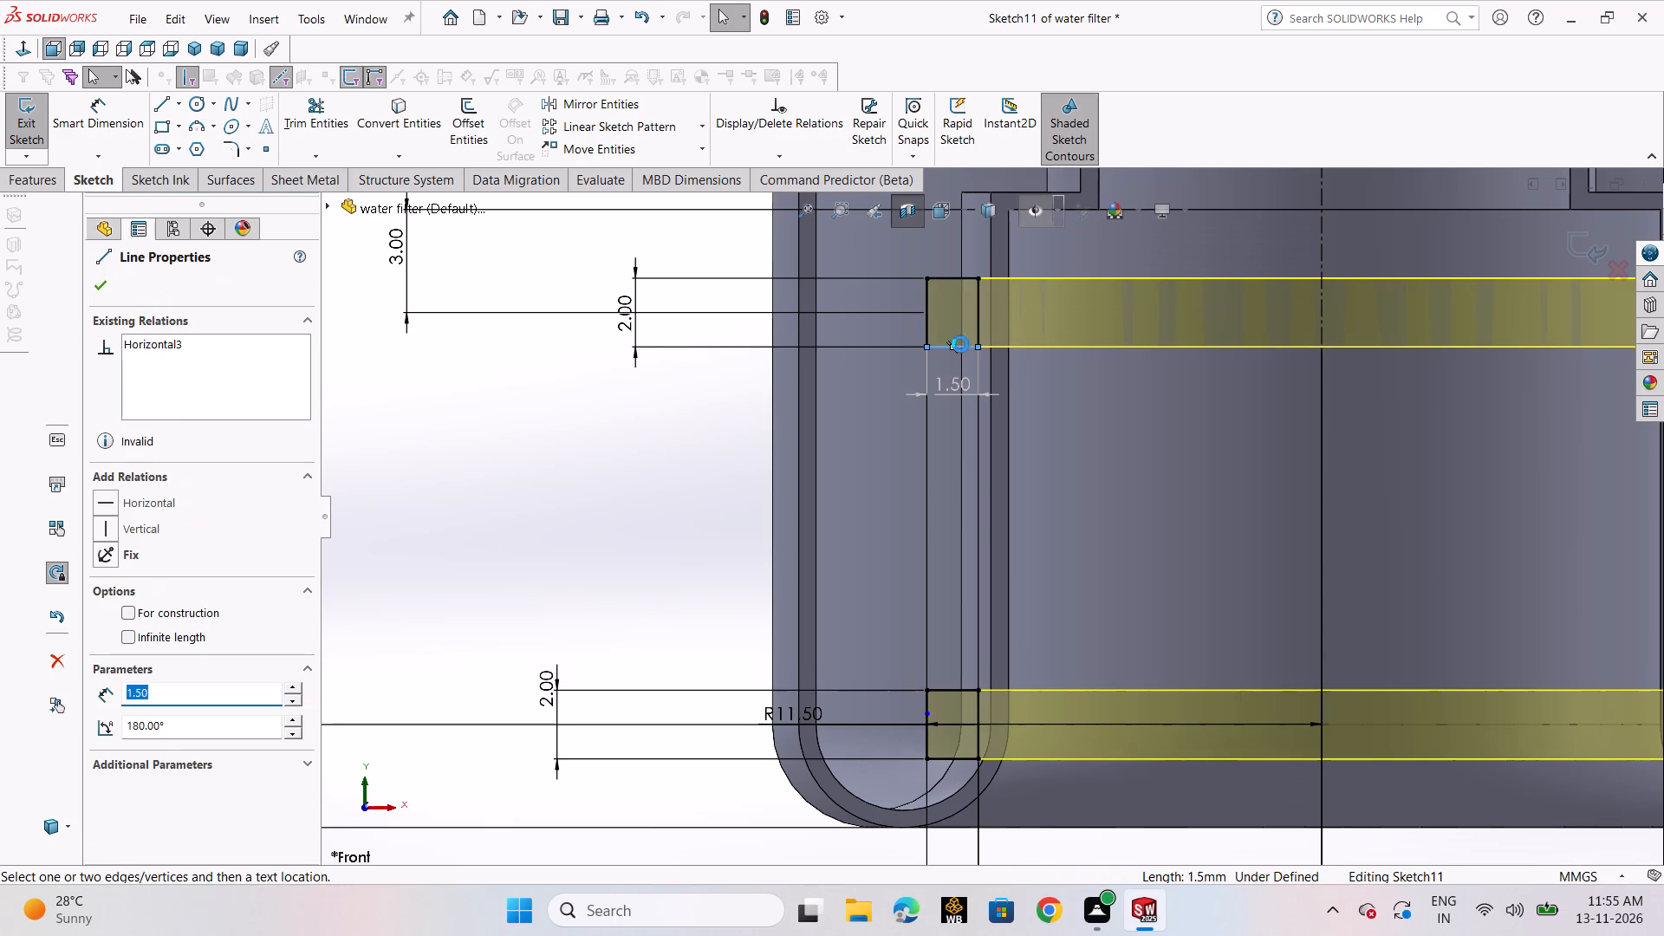
left_click(151, 106)
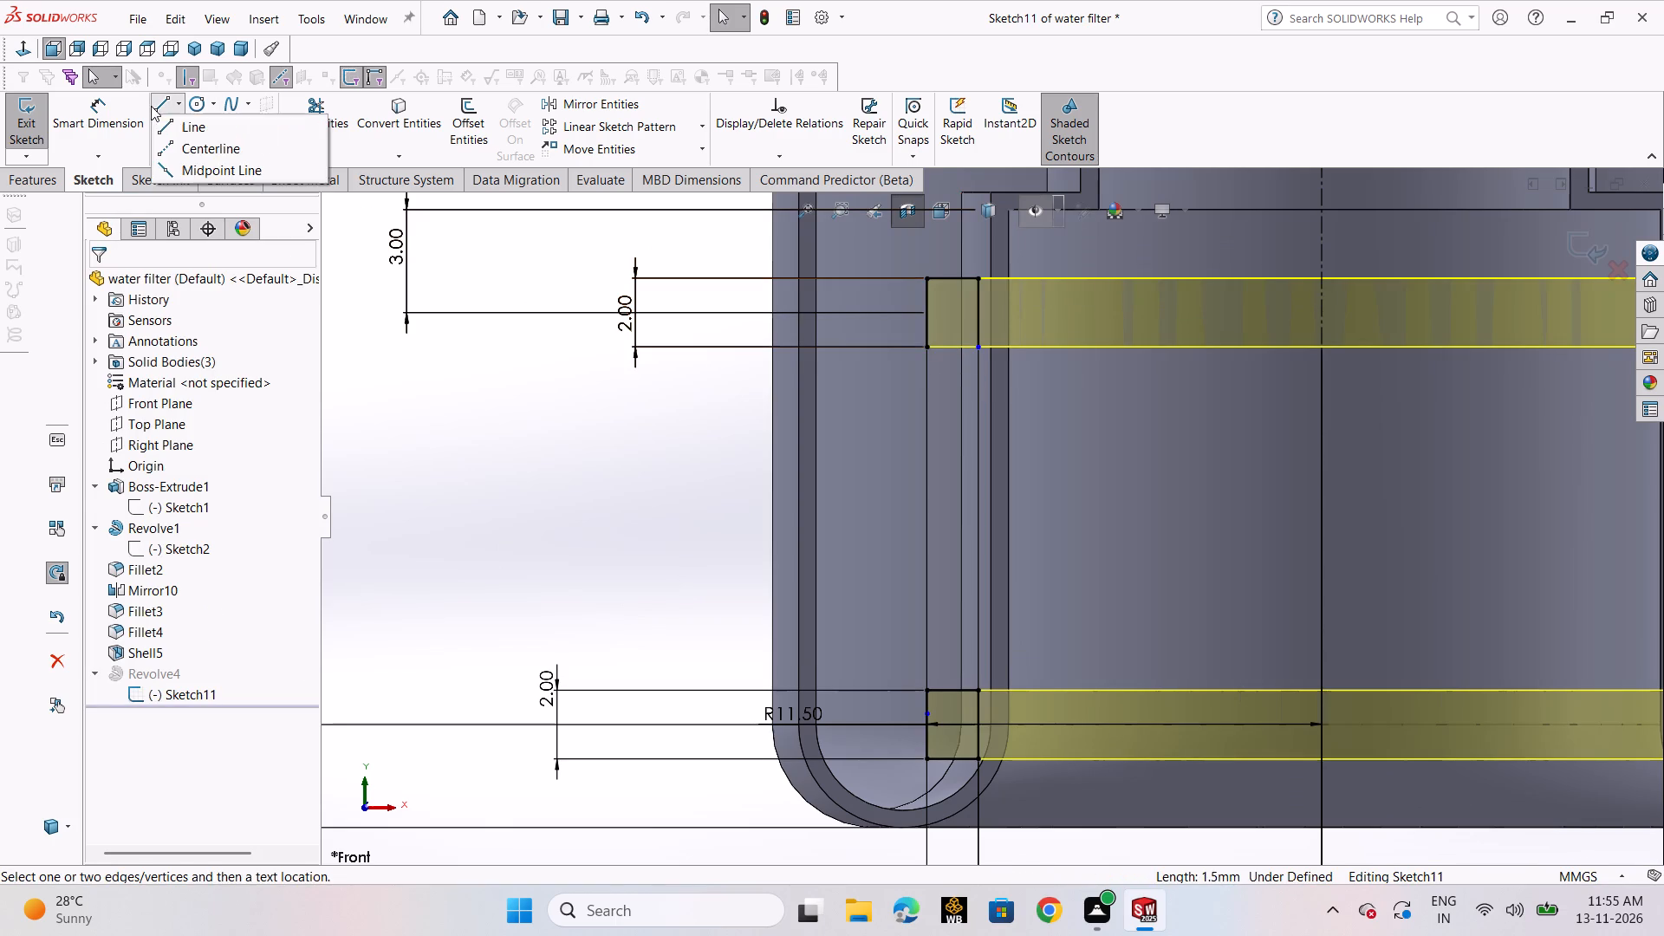
left_click(180, 127)
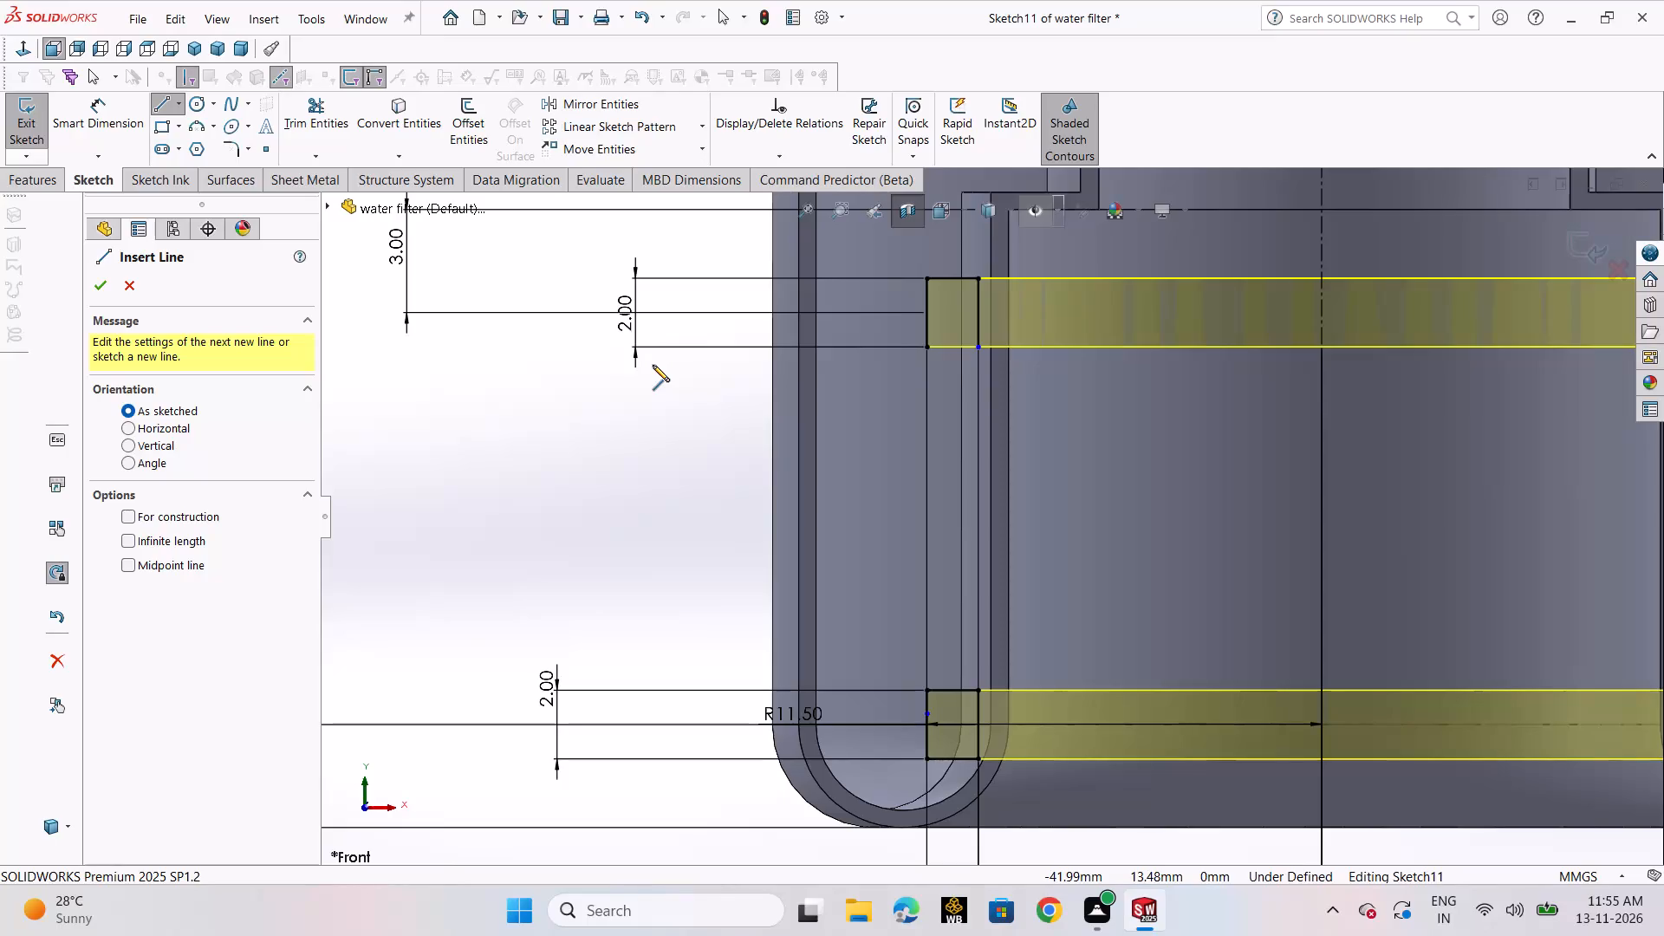
left_click(926, 348)
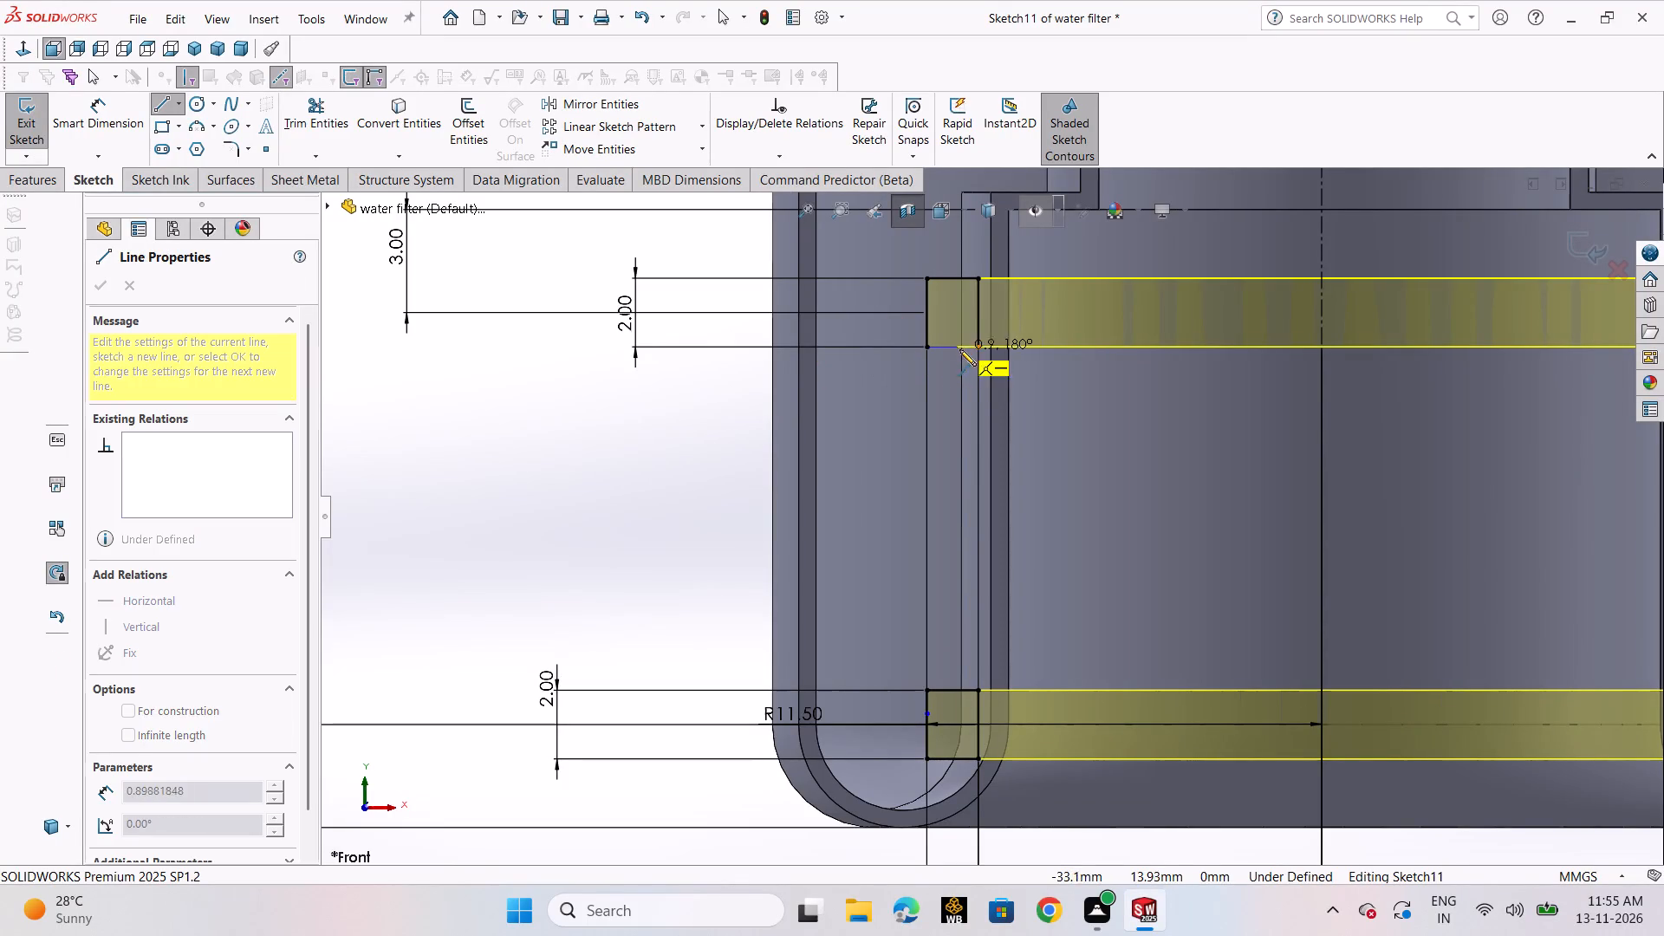
left_click(977, 350)
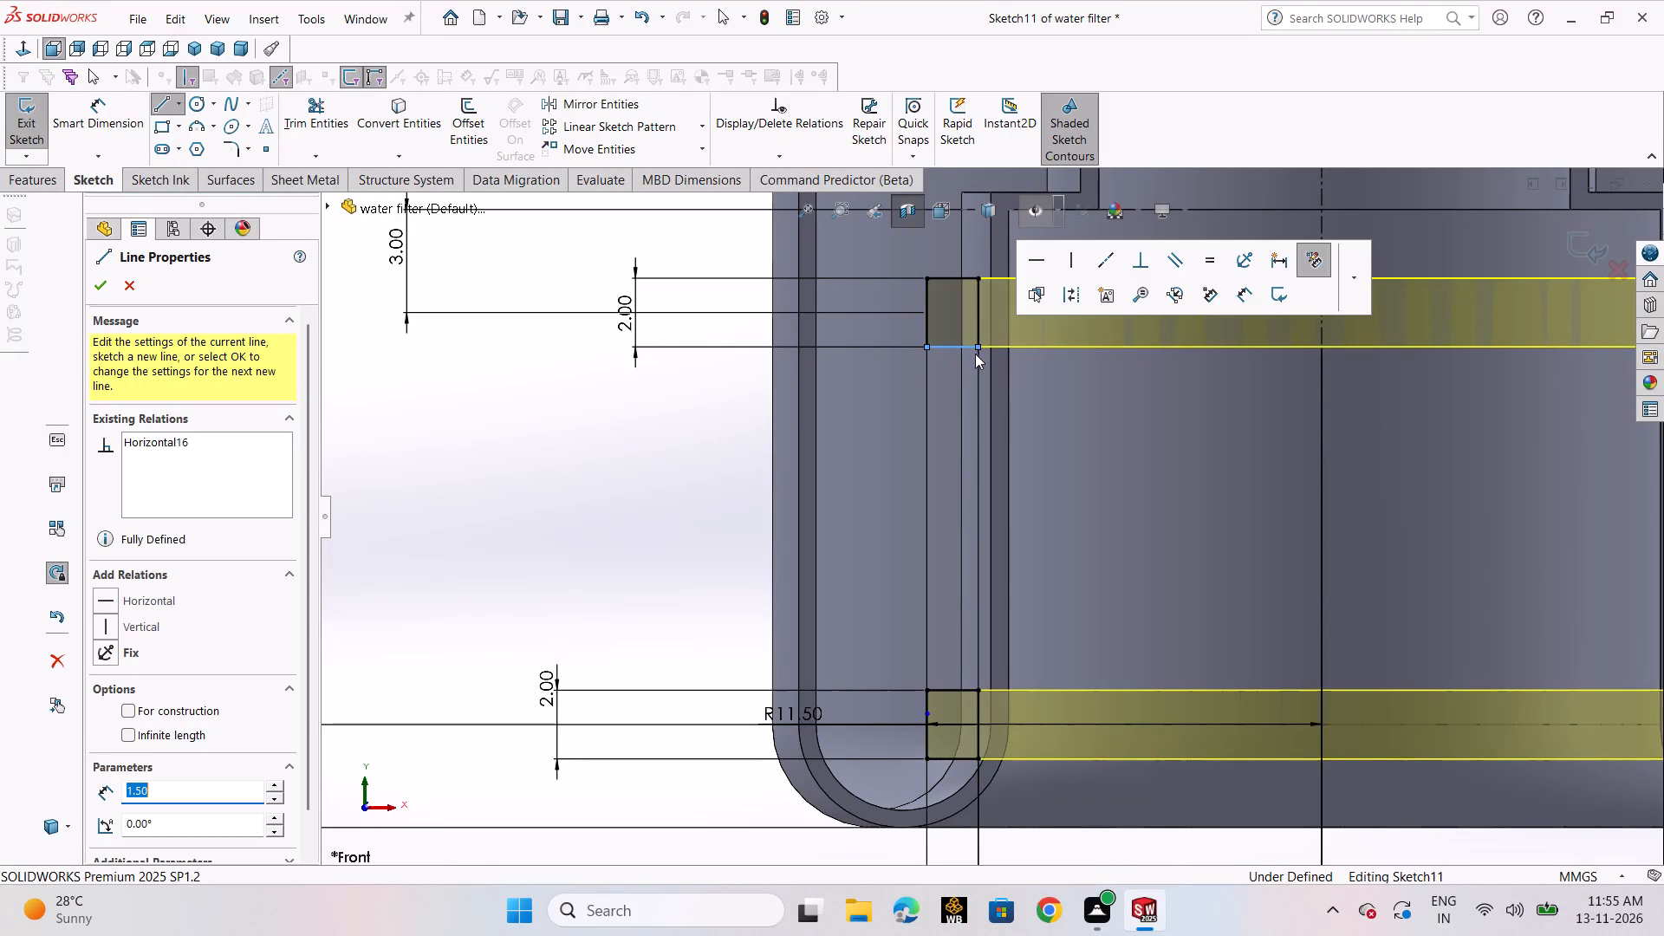
left_click(109, 289)
left_click_drag(103, 299, 99, 288)
left_click(99, 288)
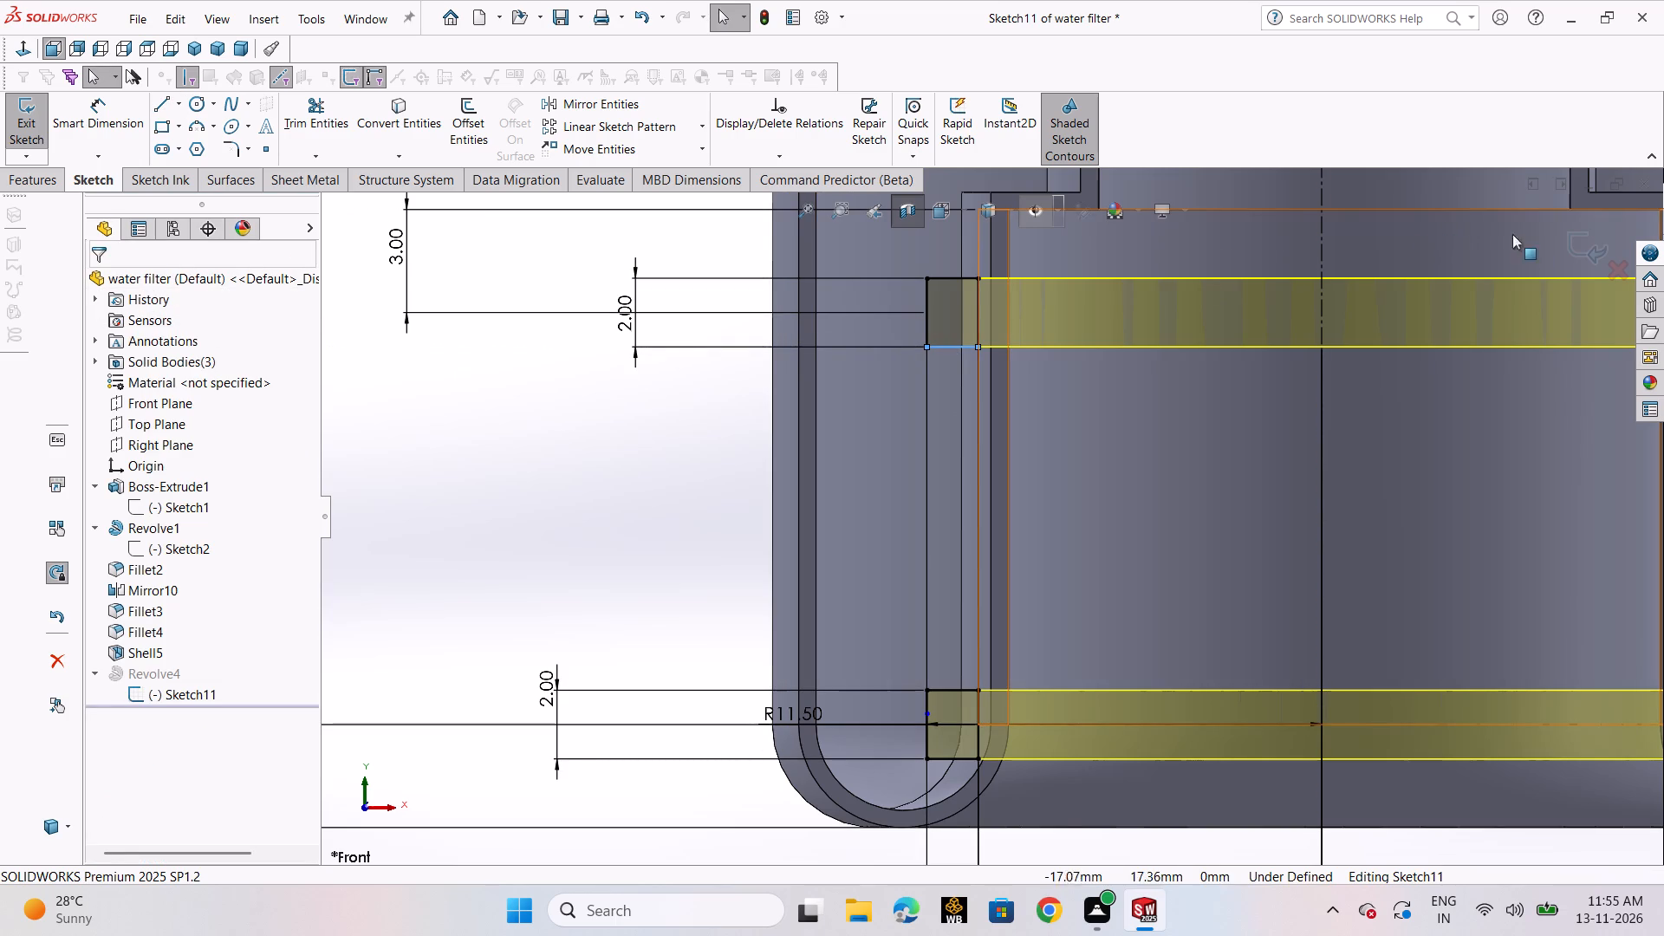
left_click(1578, 244)
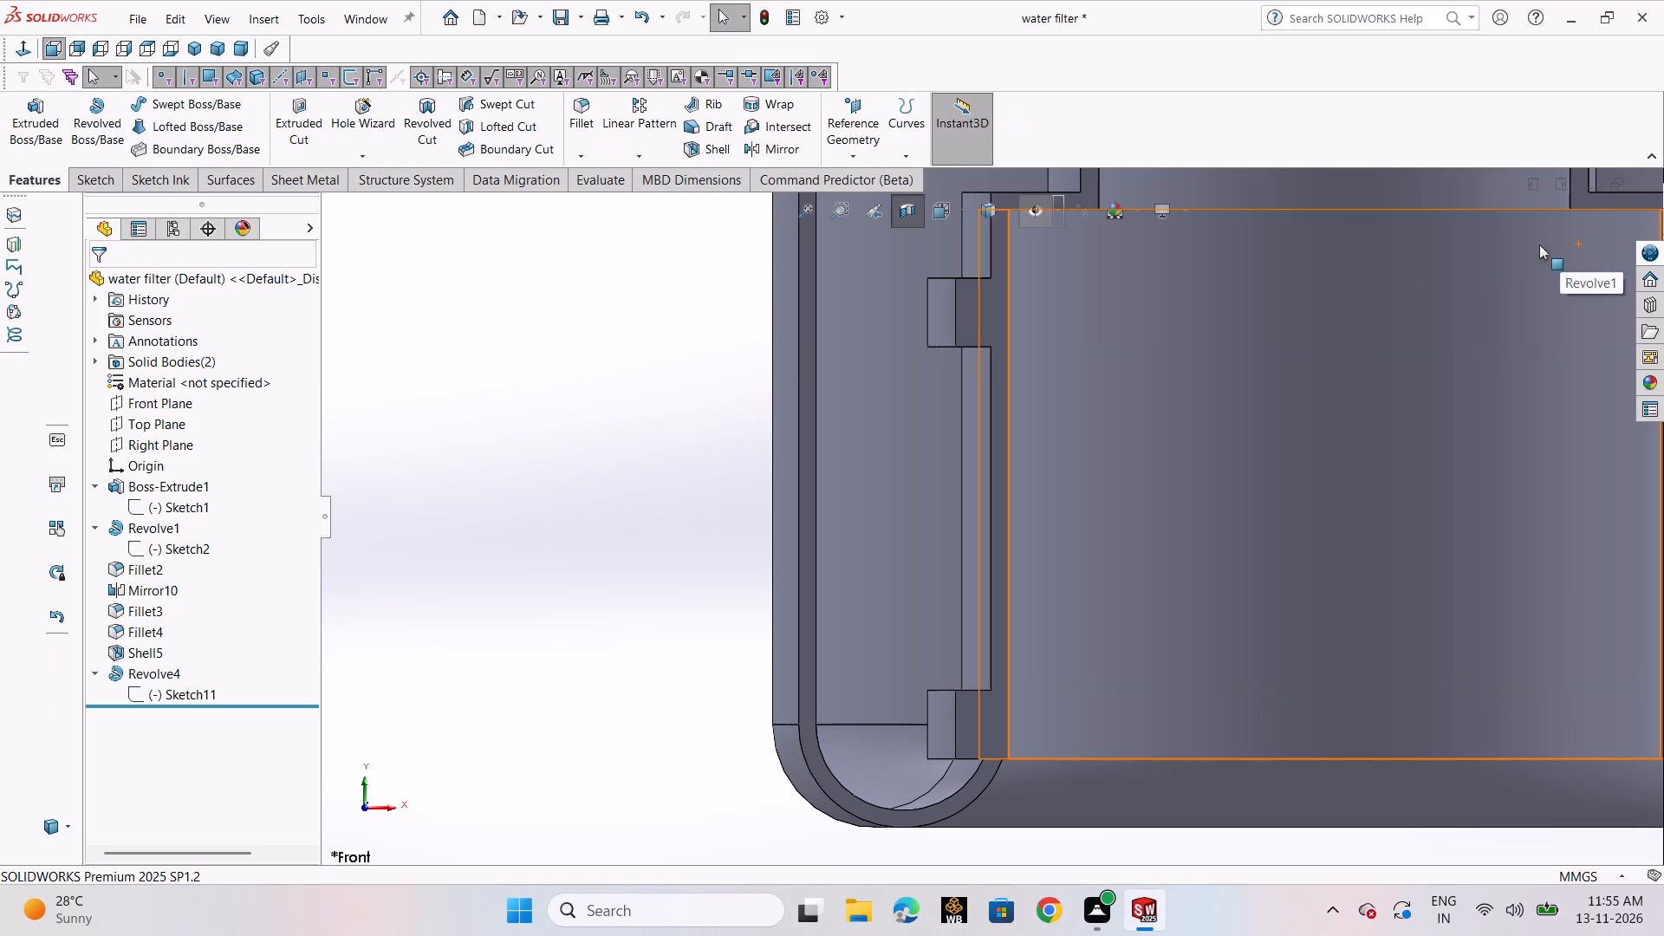
Examine the revolved bands in the left body in section, turn off the section view and inspect Revolve4's highlighted outline.
left_click(1316, 352)
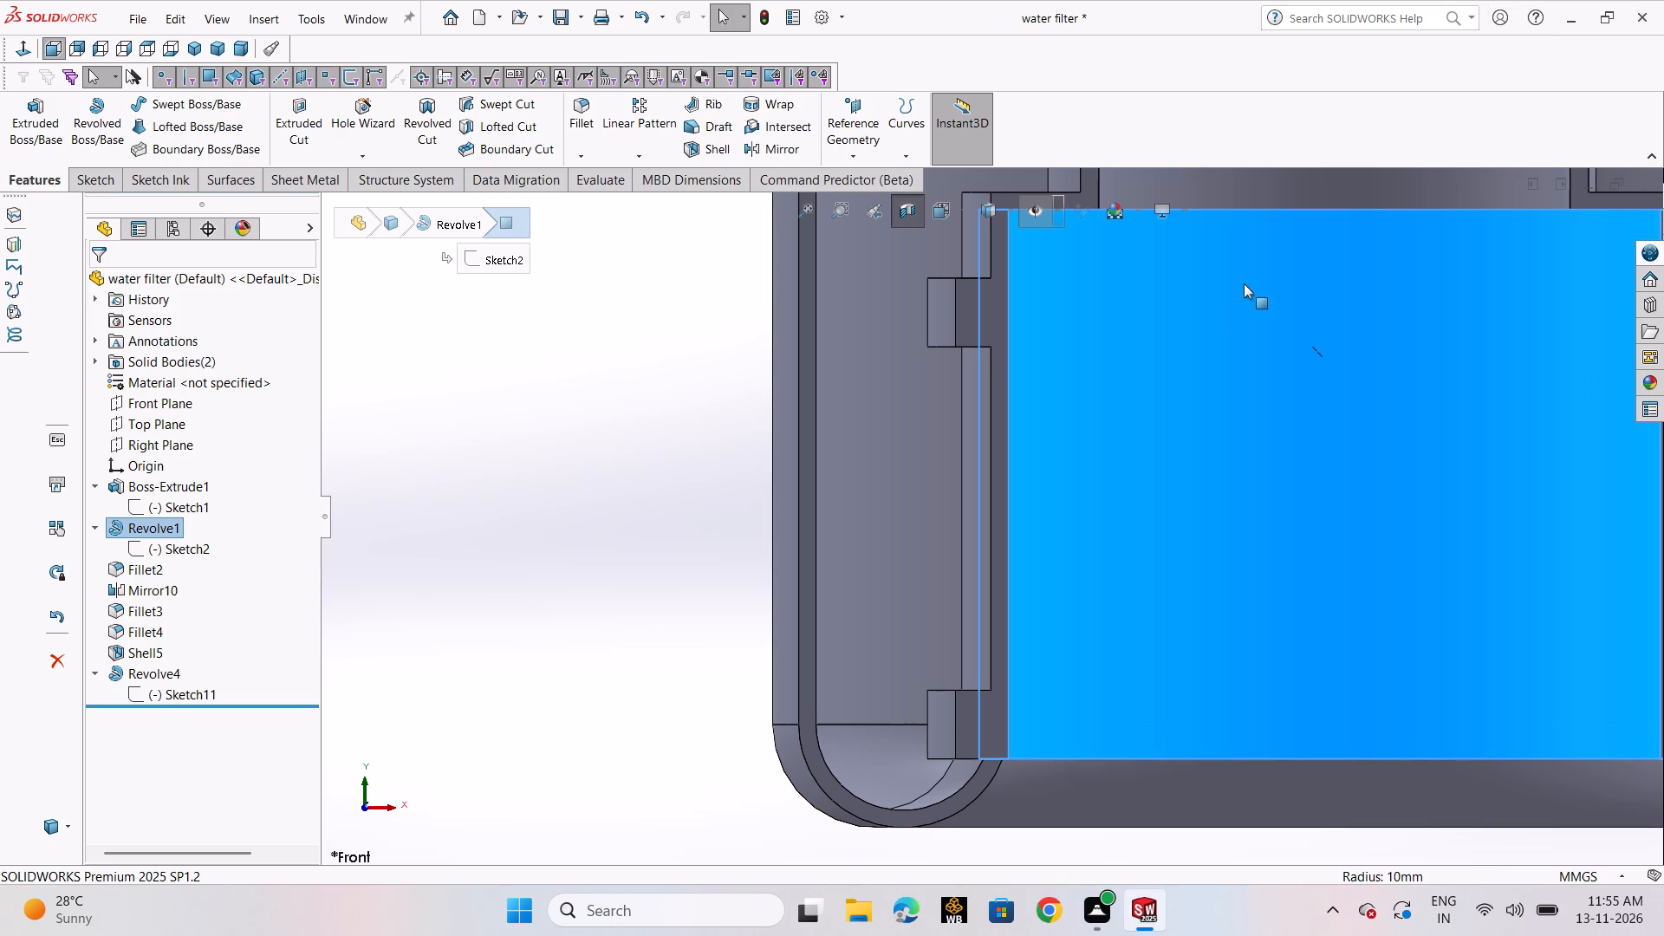
scroll(1417, 510, "up", 7)
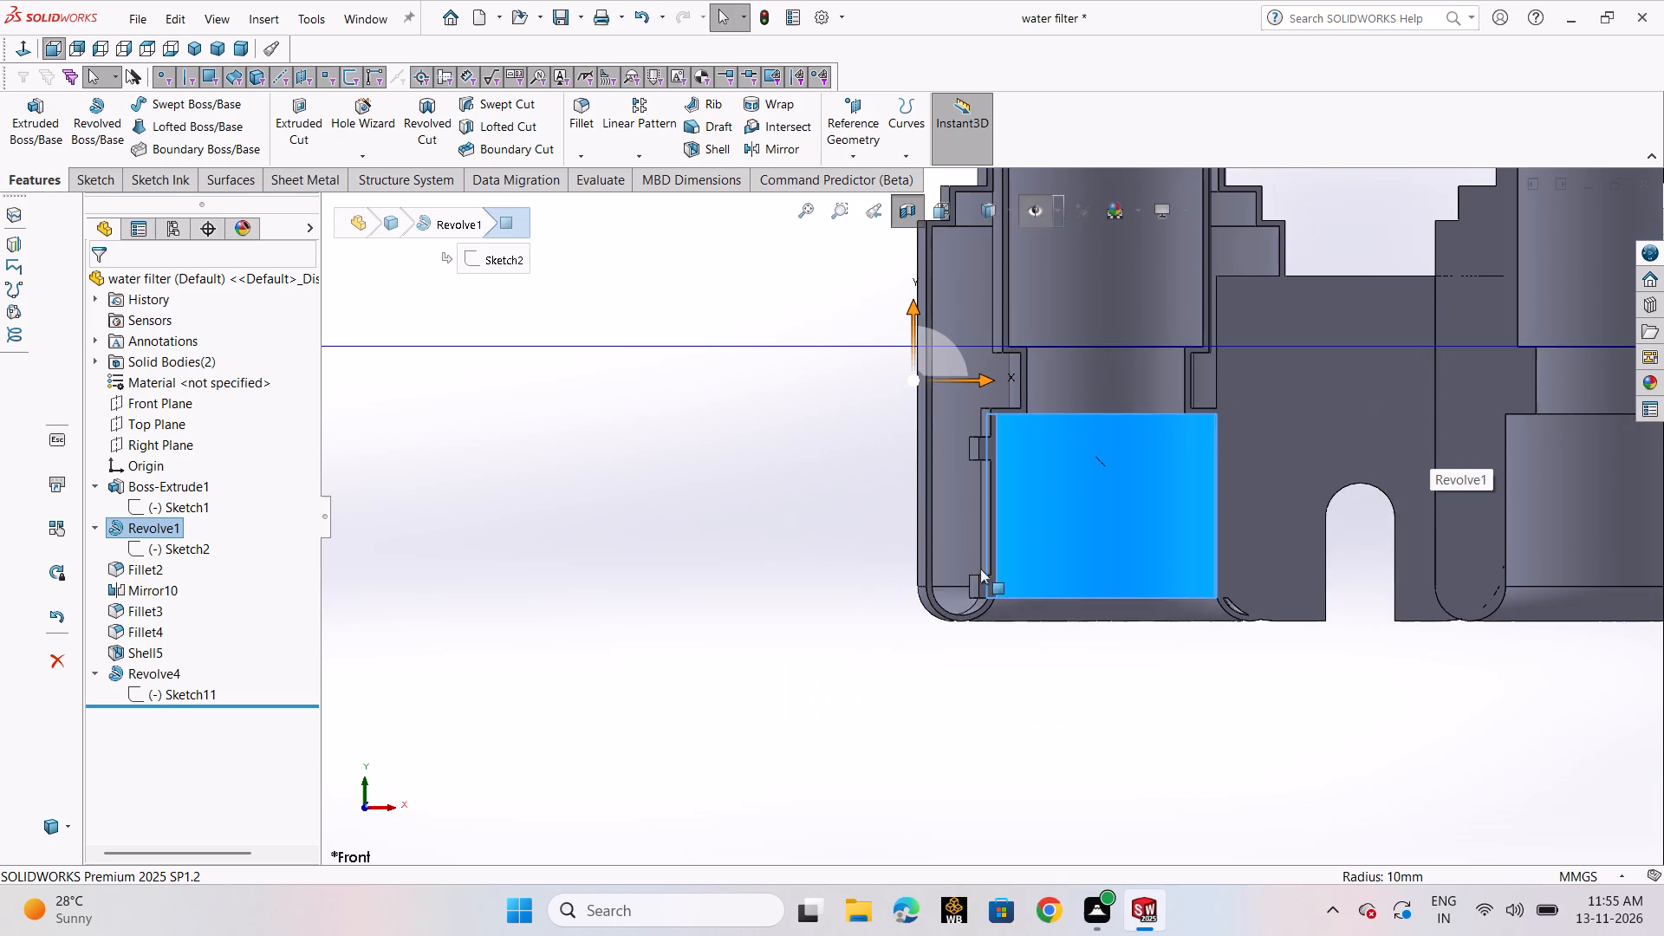
left_click(748, 578)
scroll(1215, 478, "down", 3)
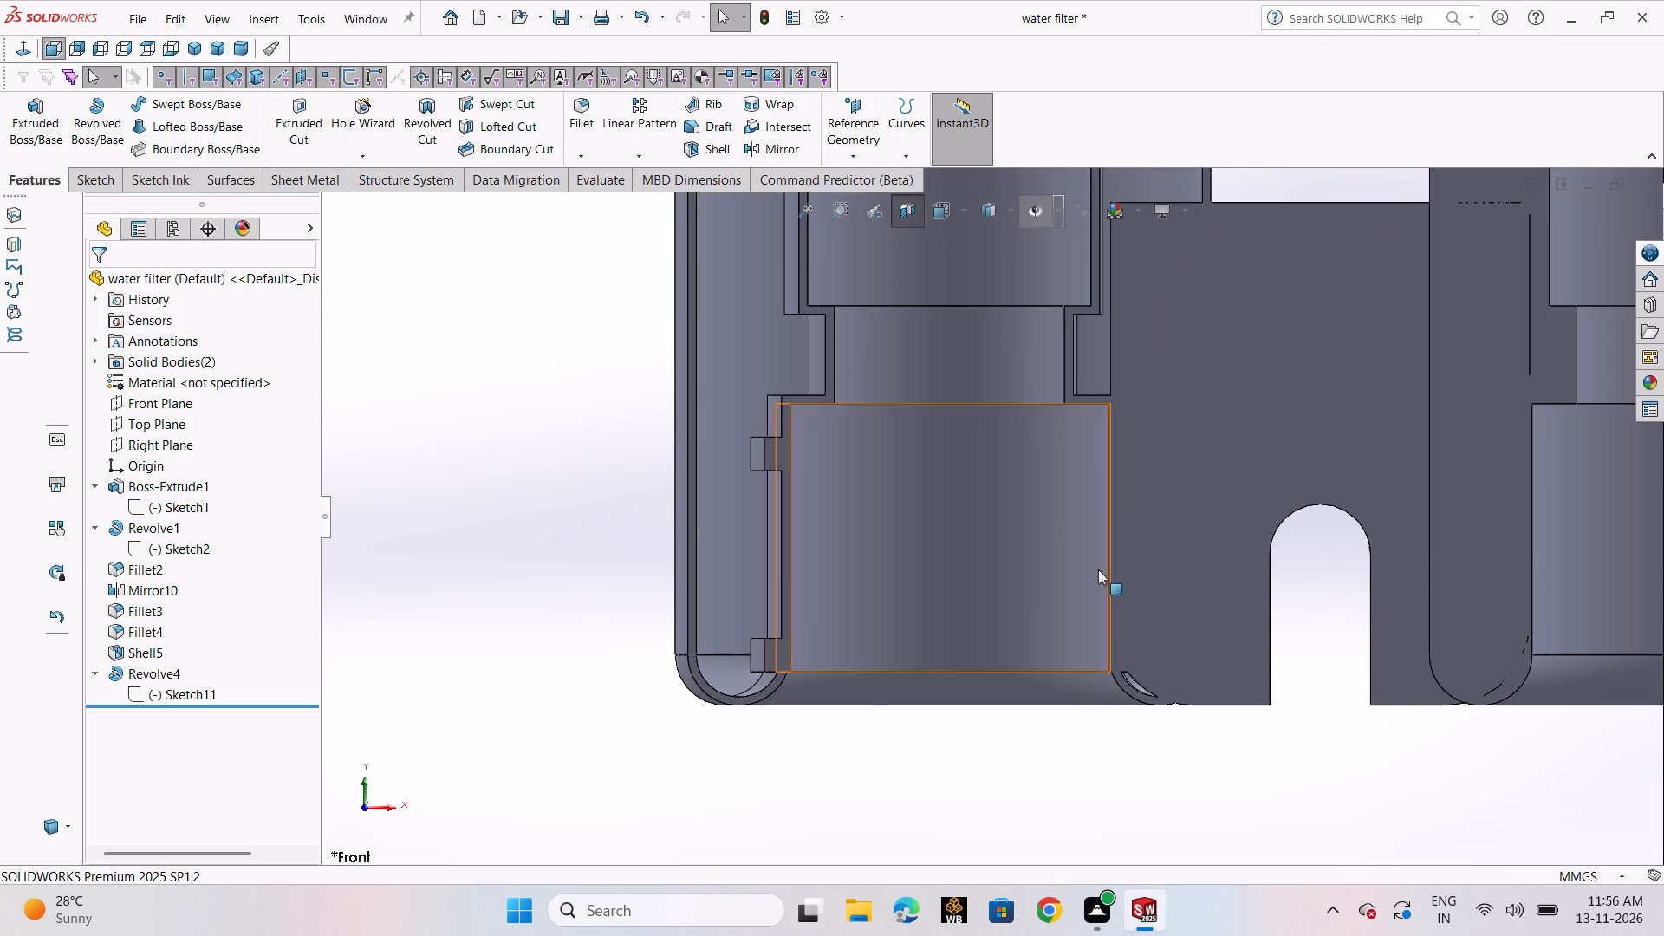
middle_click_drag(1151, 751, 1149, 771)
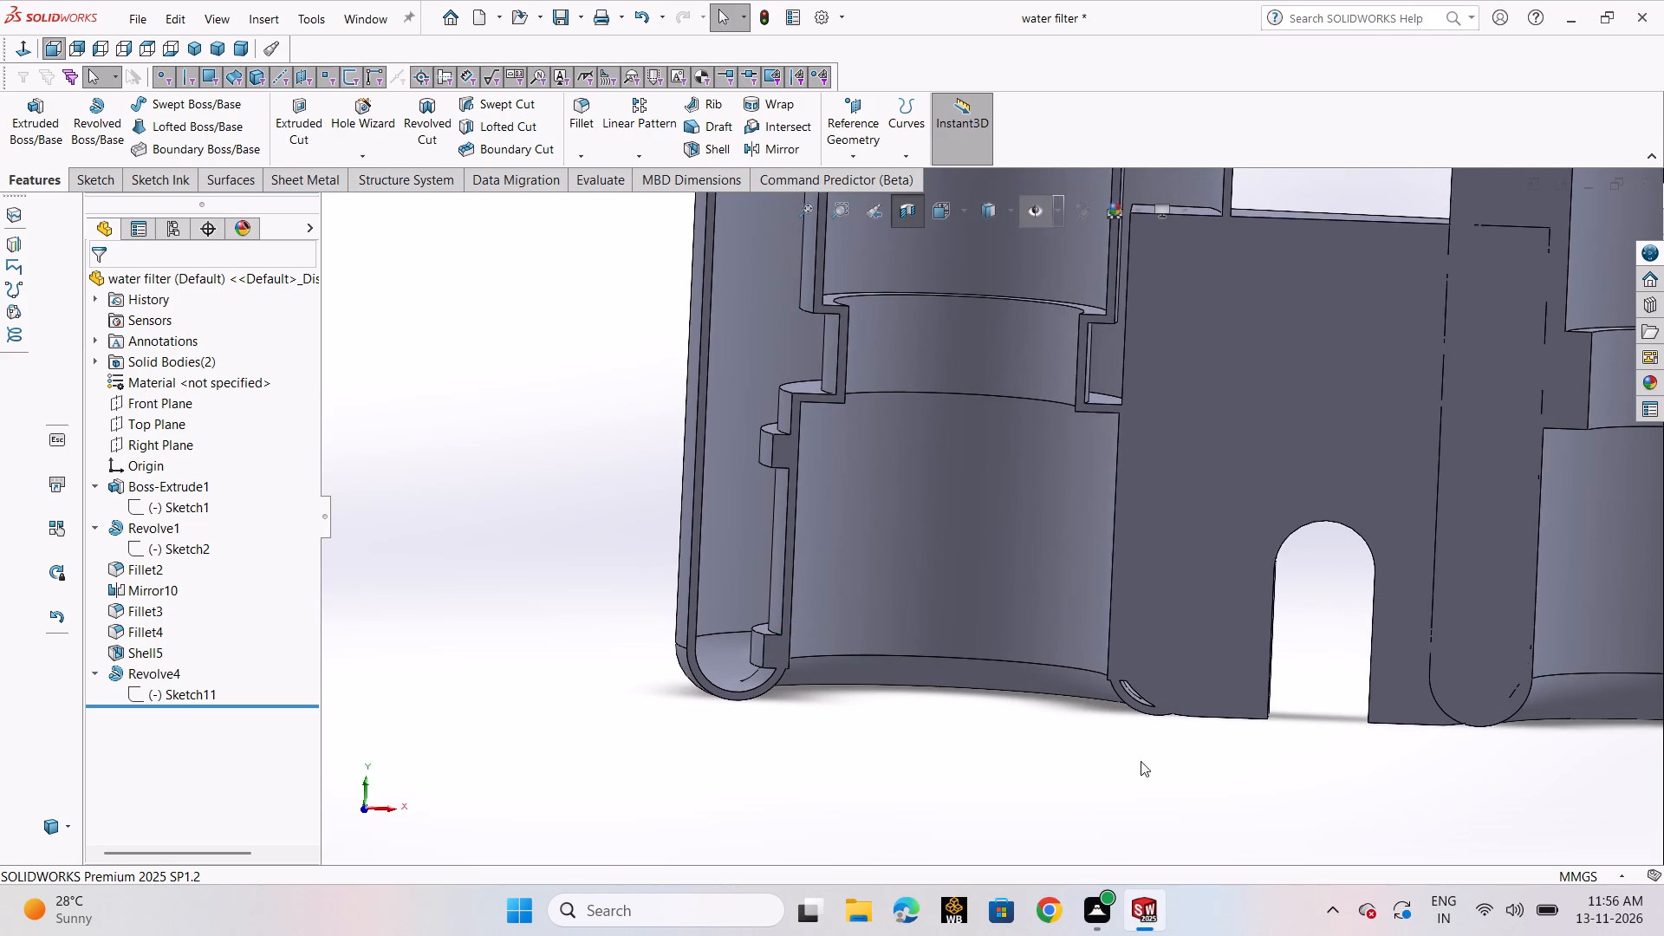
left_click(912, 219)
scroll(960, 654, "up", 3)
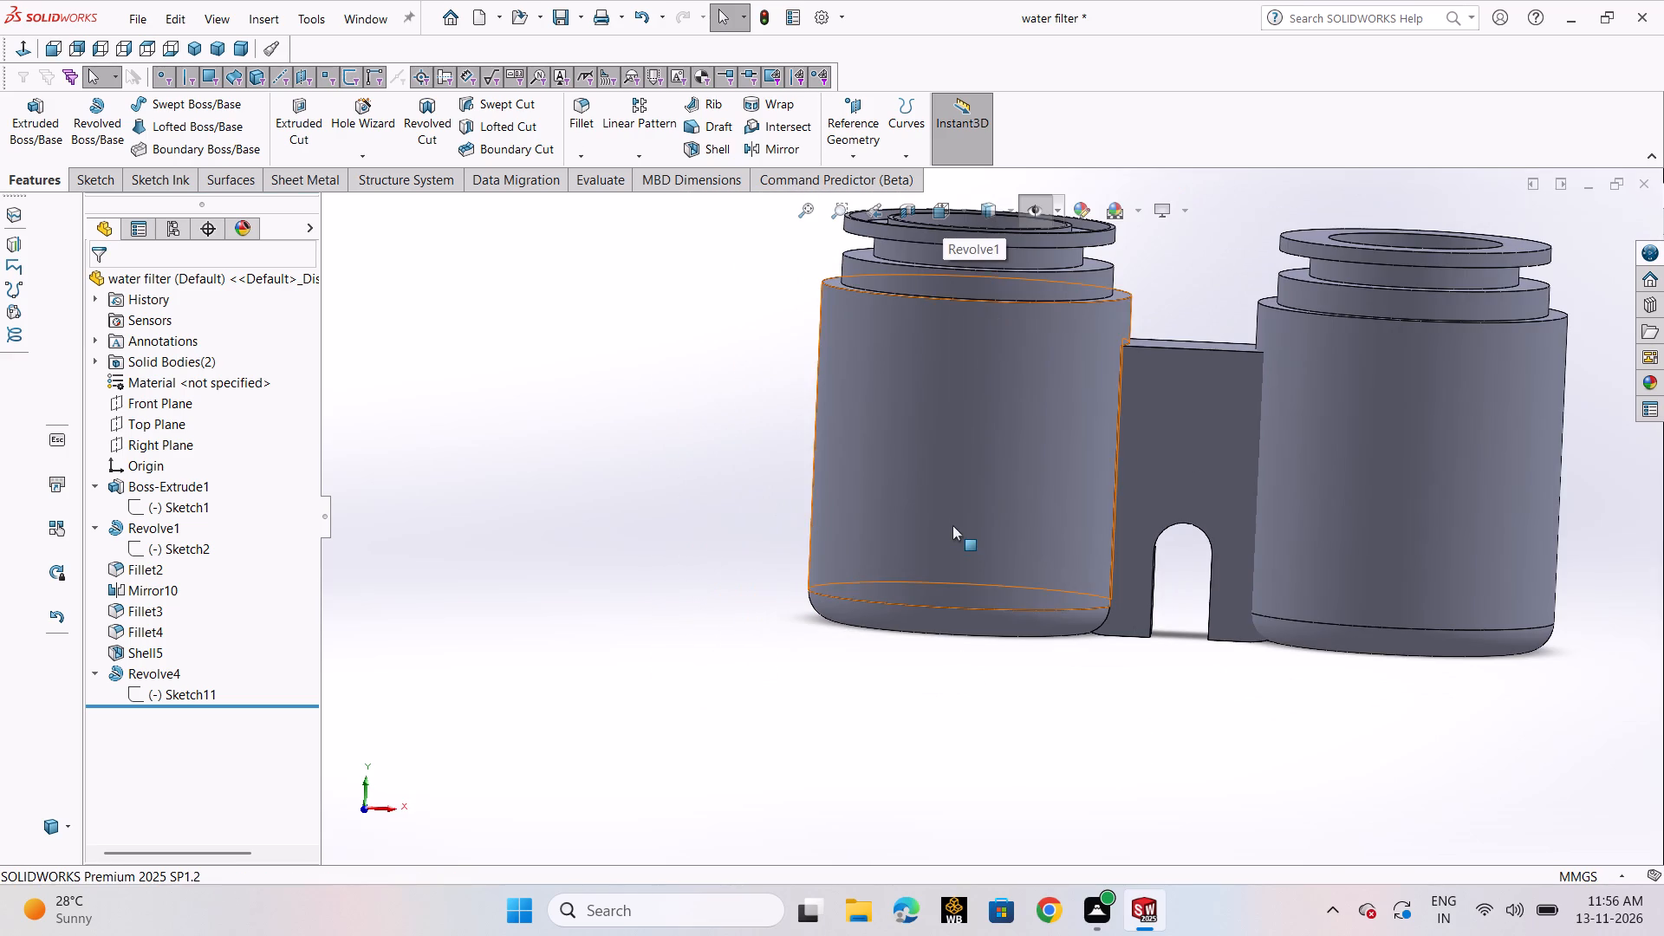
left_click(953, 524)
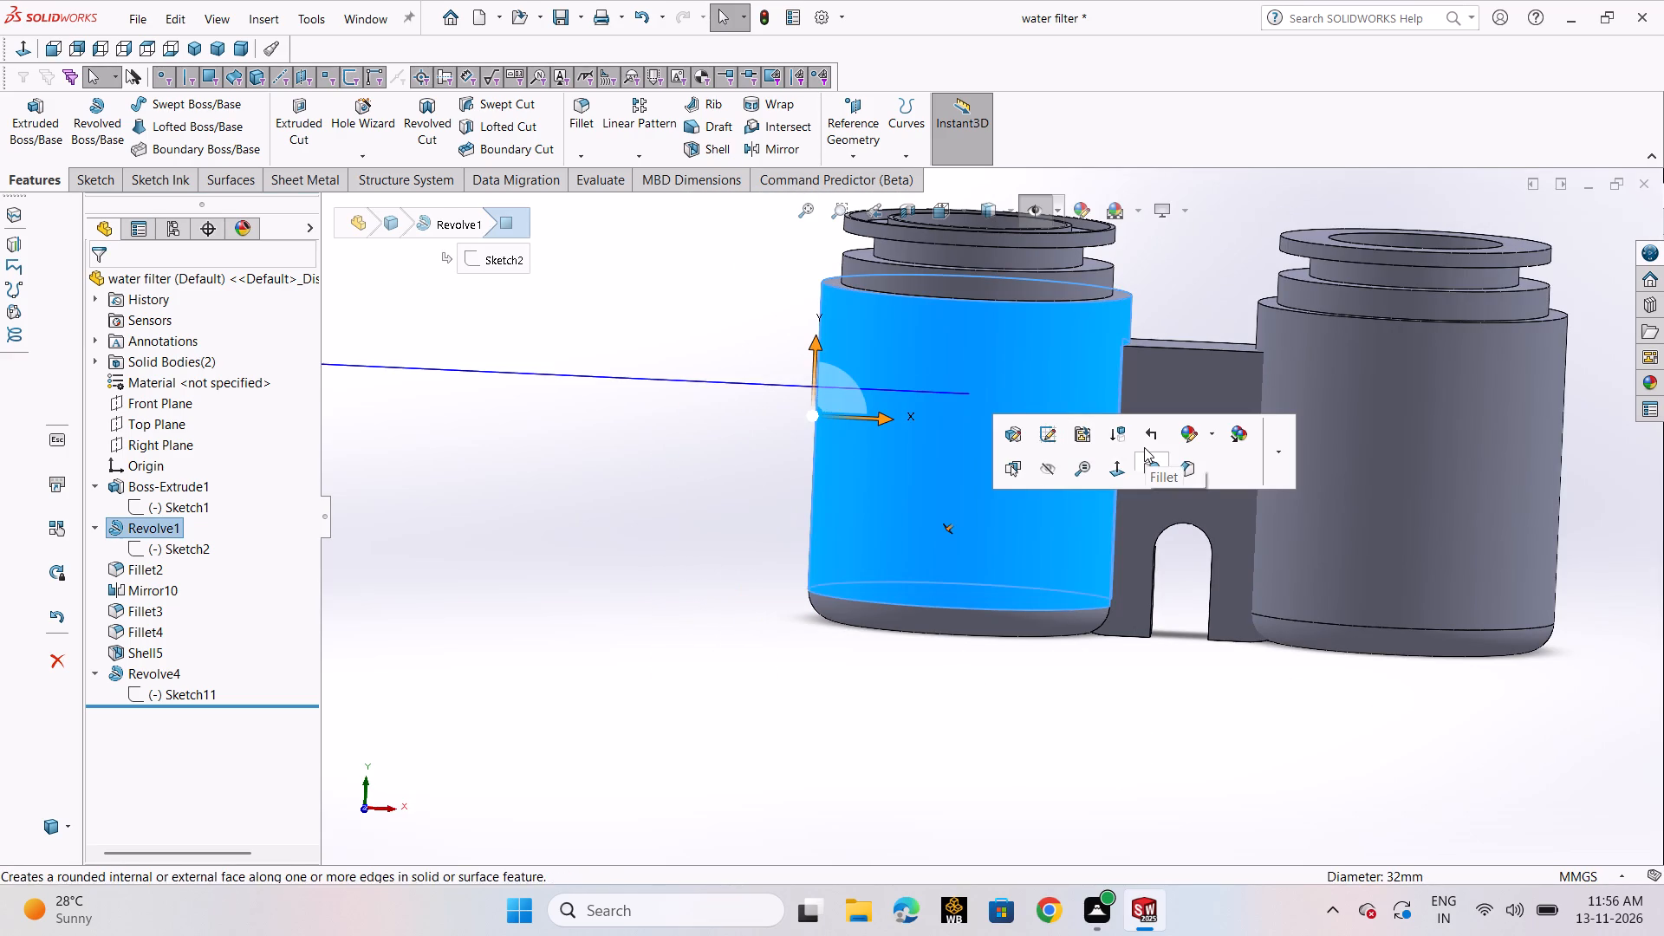
left_click(742, 686)
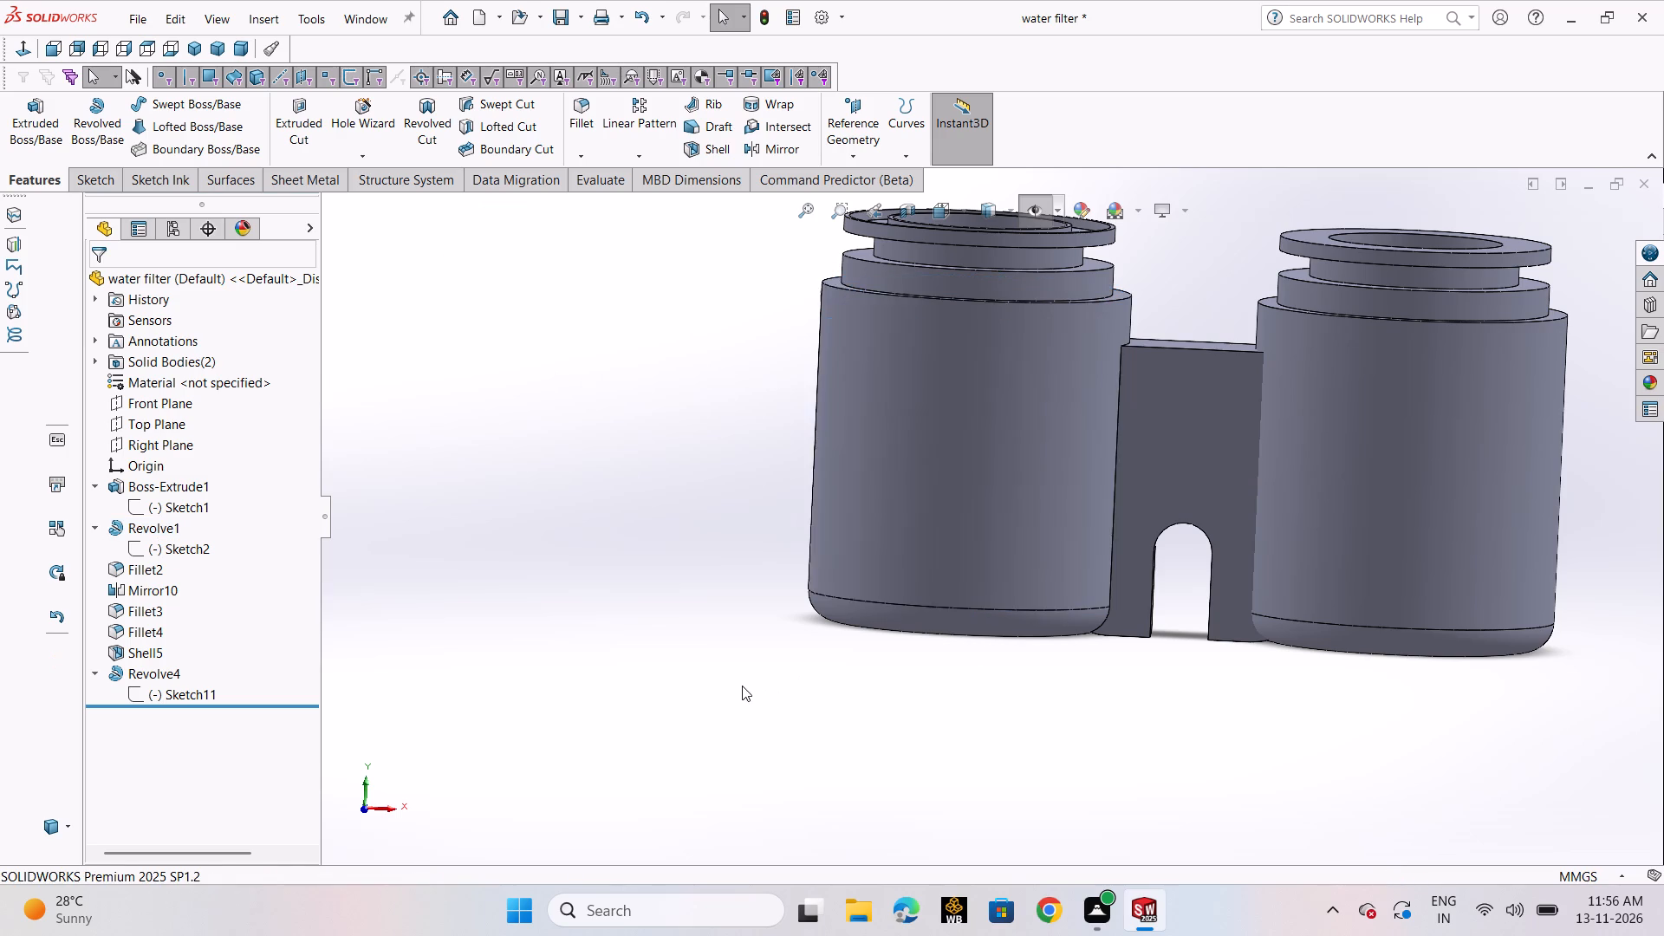
left_click(154, 682)
middle_click_drag(754, 673, 893, 644)
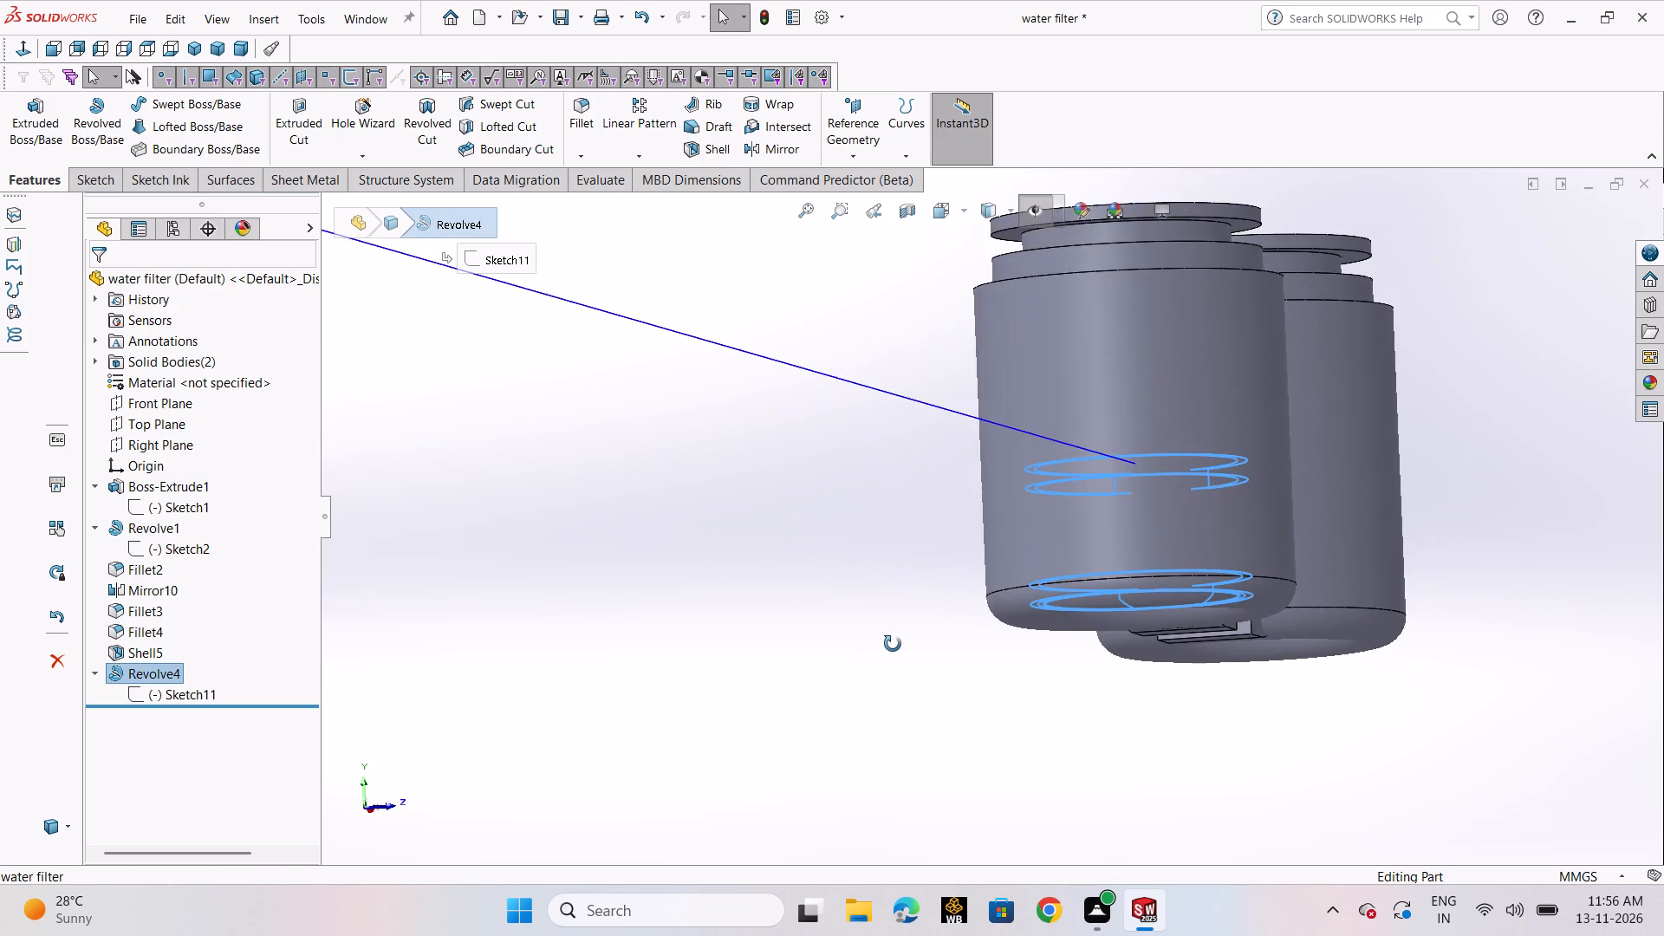
middle_click_drag(893, 644, 731, 689)
scroll(653, 675, "down", 1)
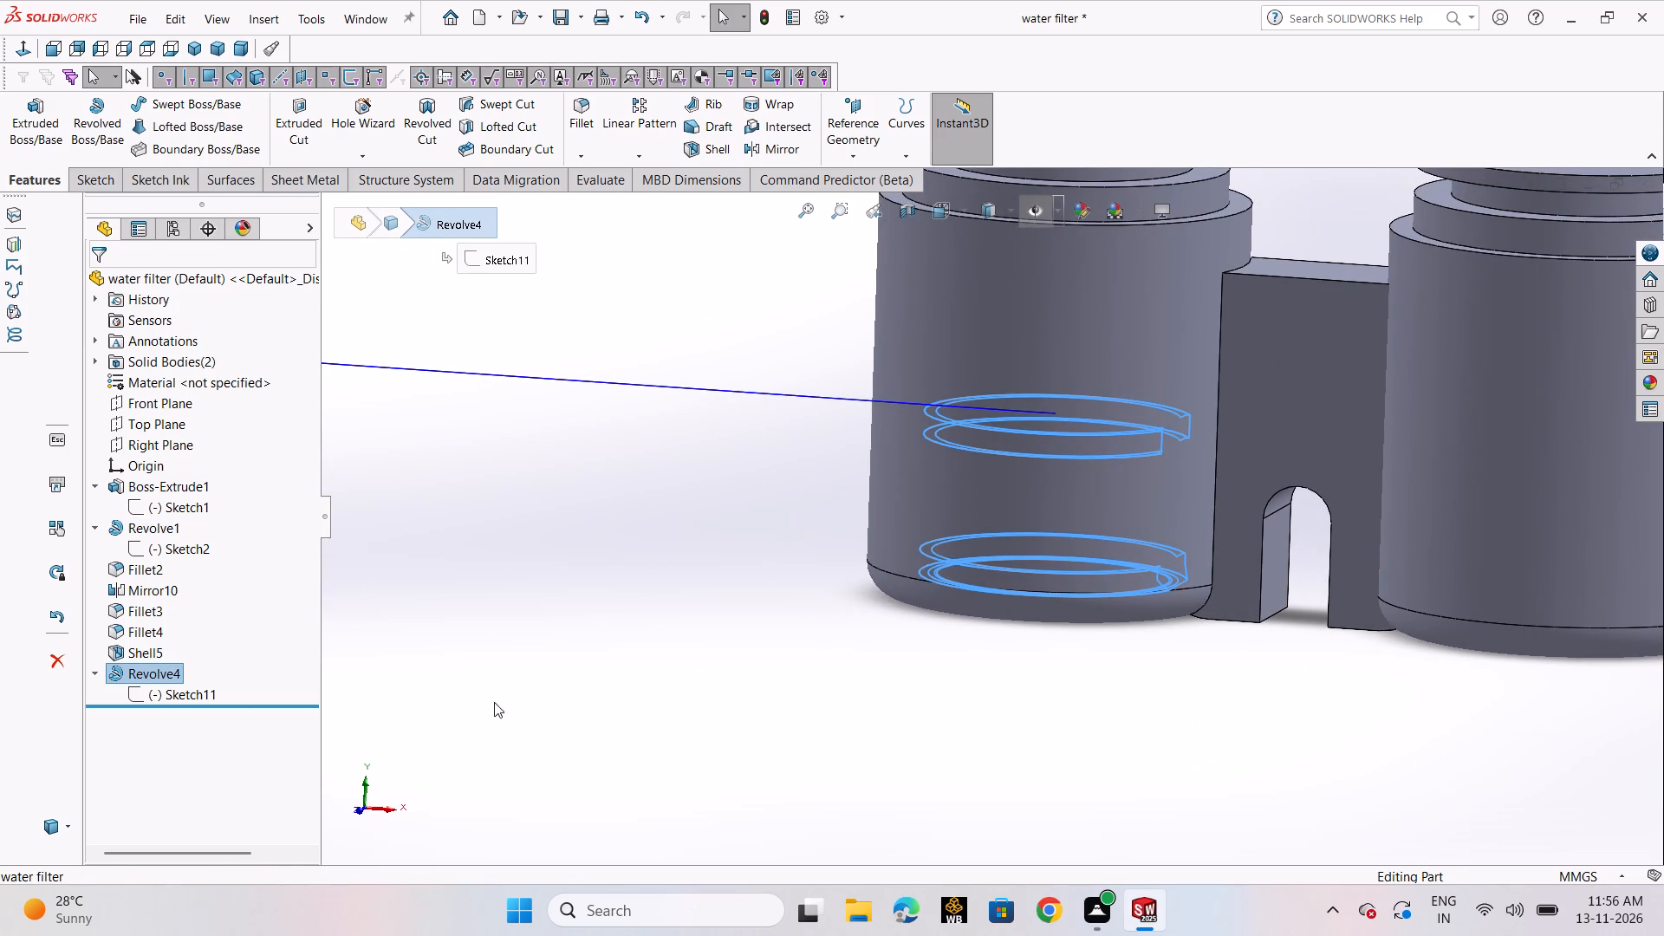
Reopen Sketch11 and set the upper band profile's inner side to 10.5 mm from the bore centerline.
left_click(180, 692)
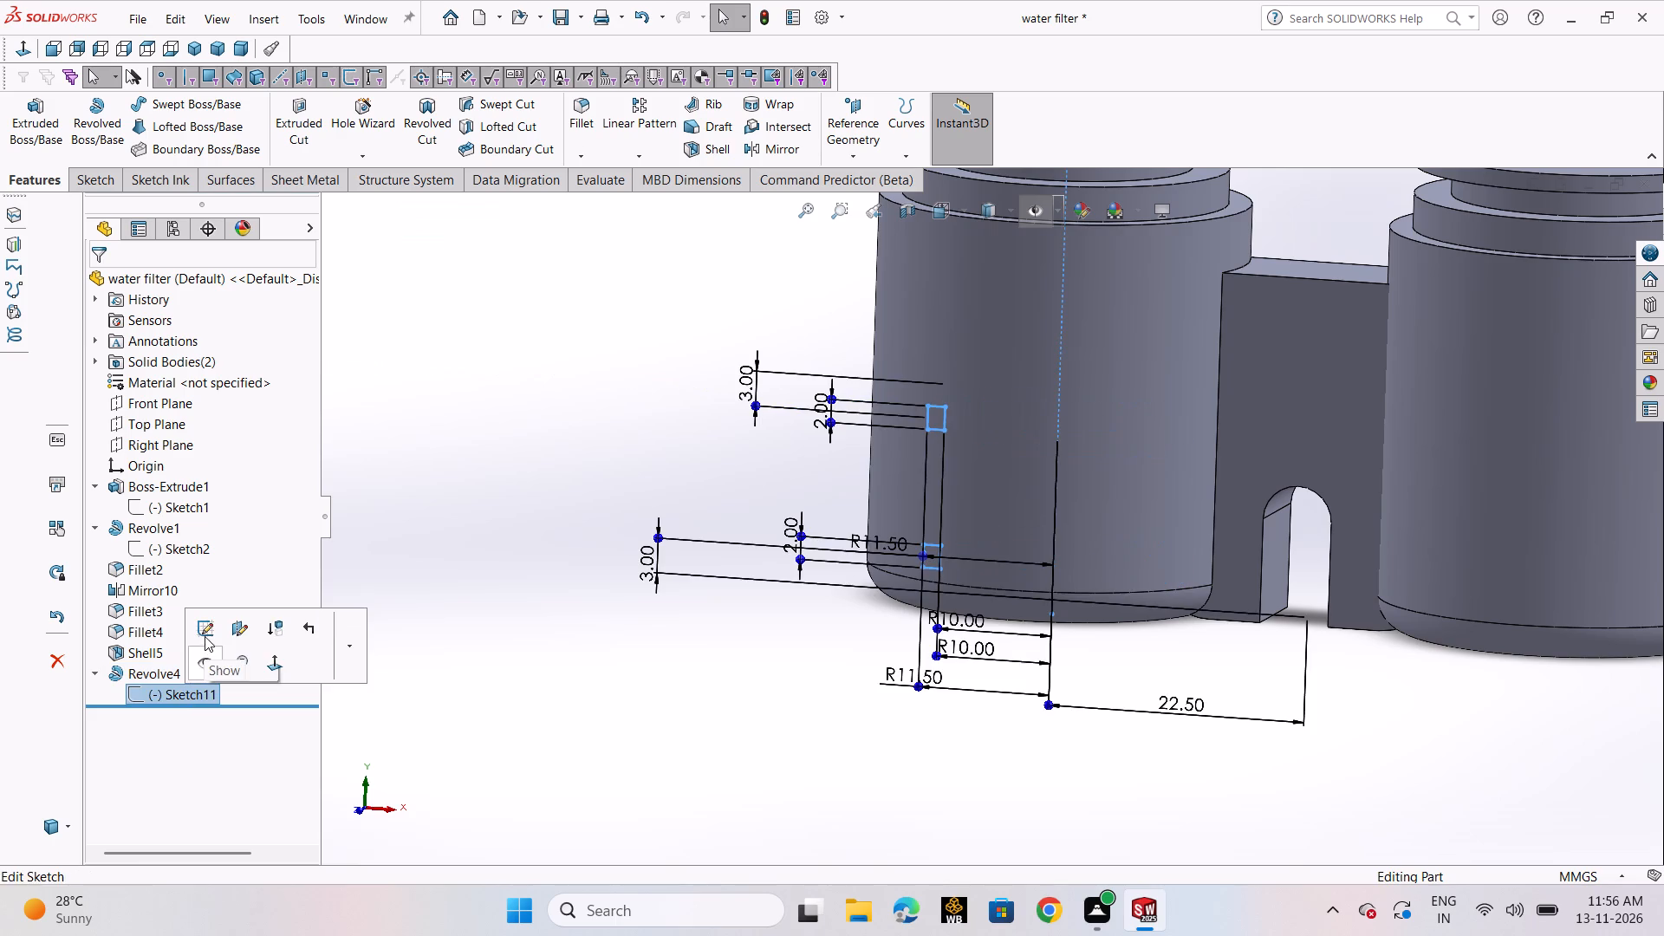
left_click(205, 636)
scroll(690, 658, "down", 2)
scroll(702, 685, "up", 2)
scroll(825, 759, "down", 2)
scroll(847, 677, "down", 2)
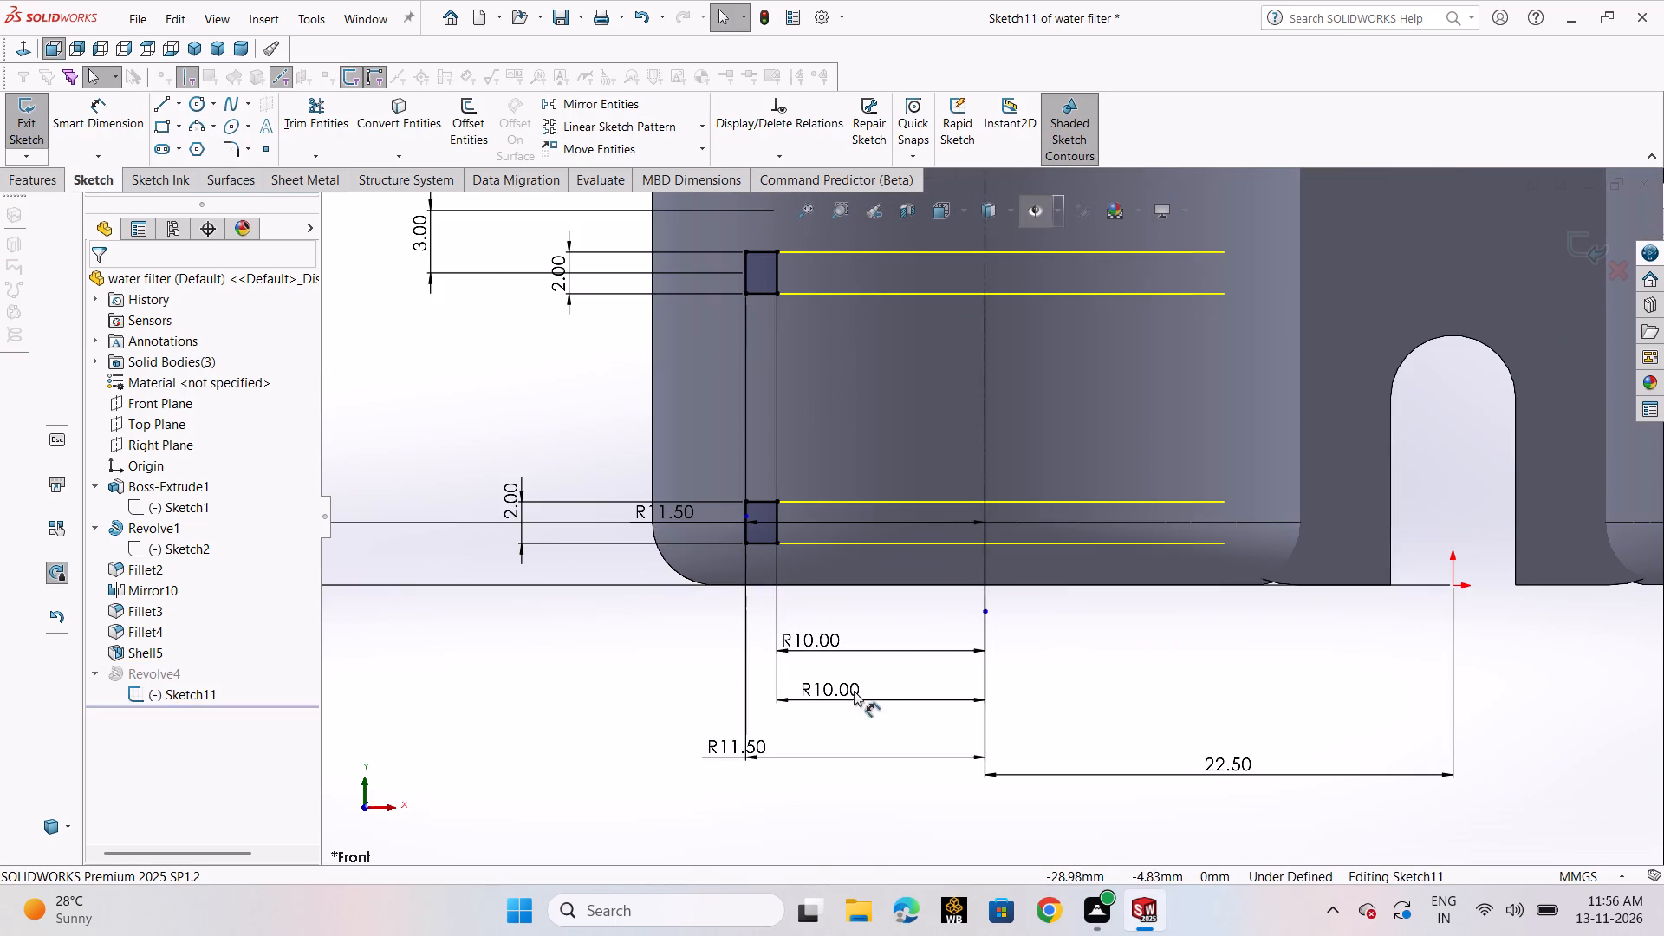
double_click(855, 686)
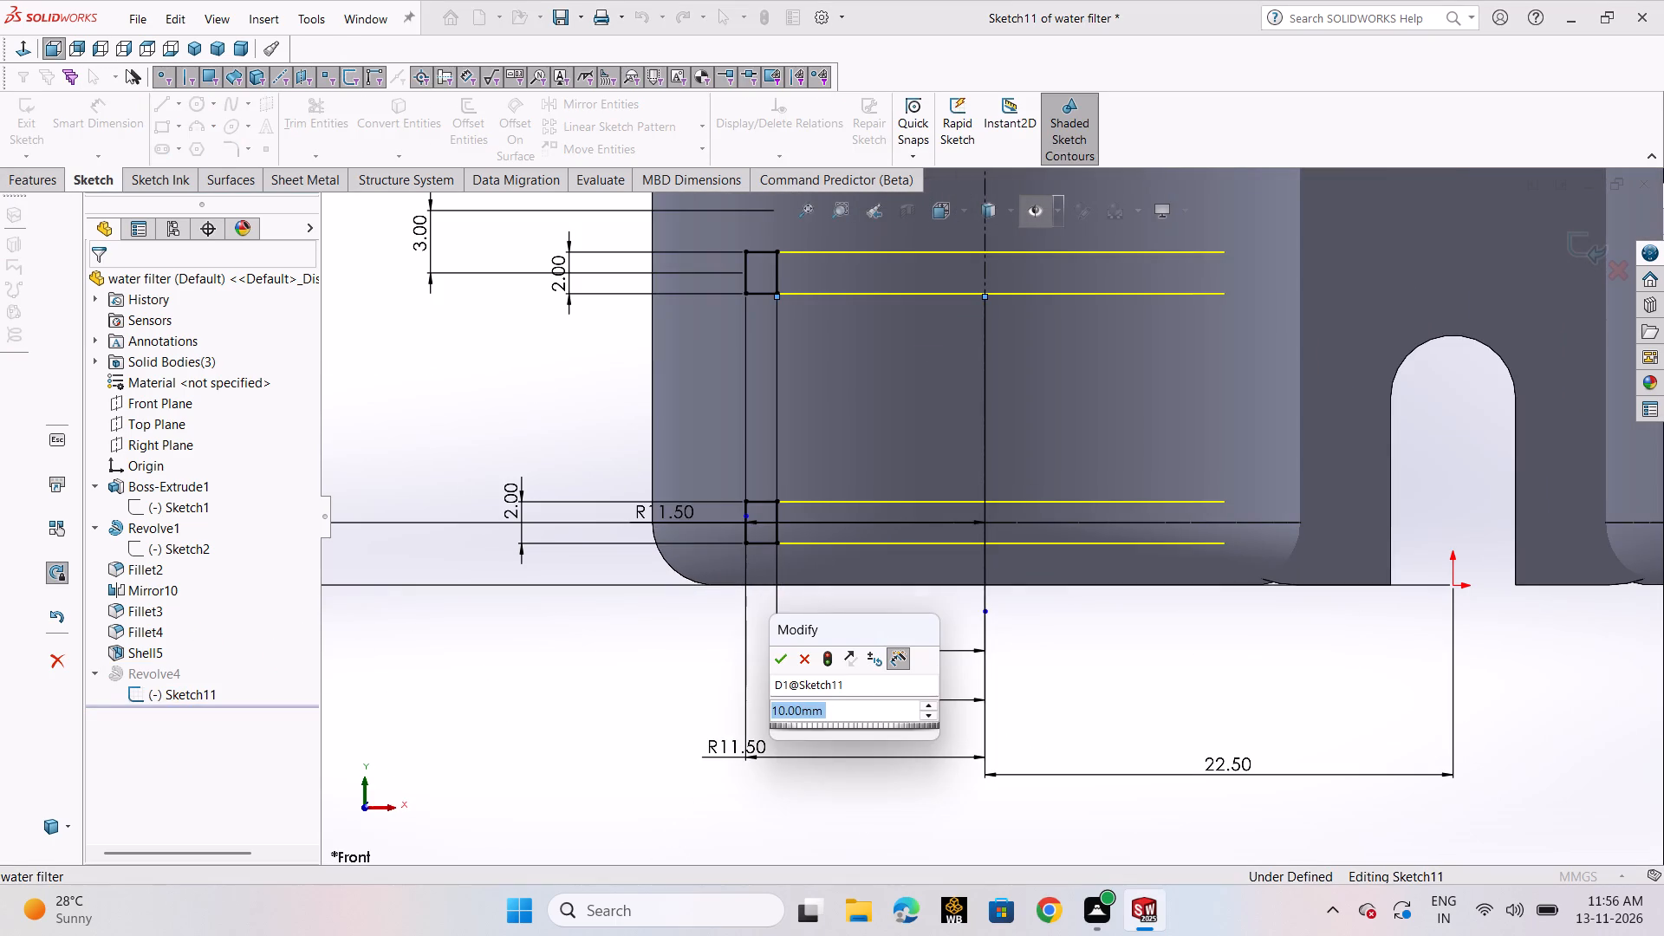
type("10.50")
key("Return")
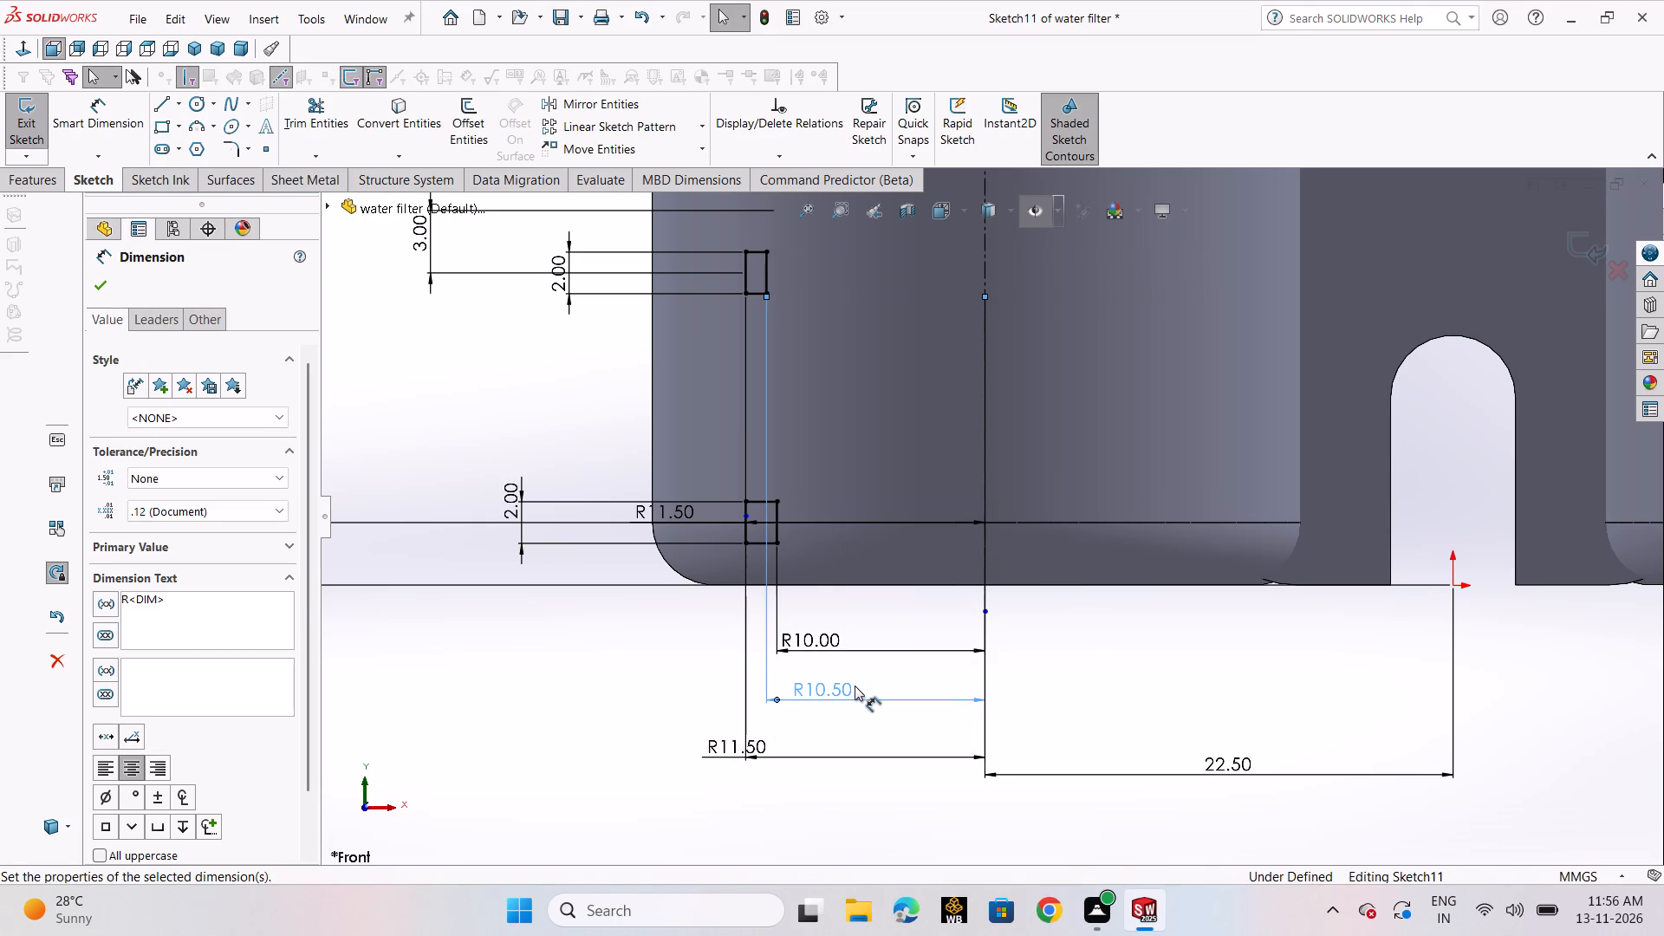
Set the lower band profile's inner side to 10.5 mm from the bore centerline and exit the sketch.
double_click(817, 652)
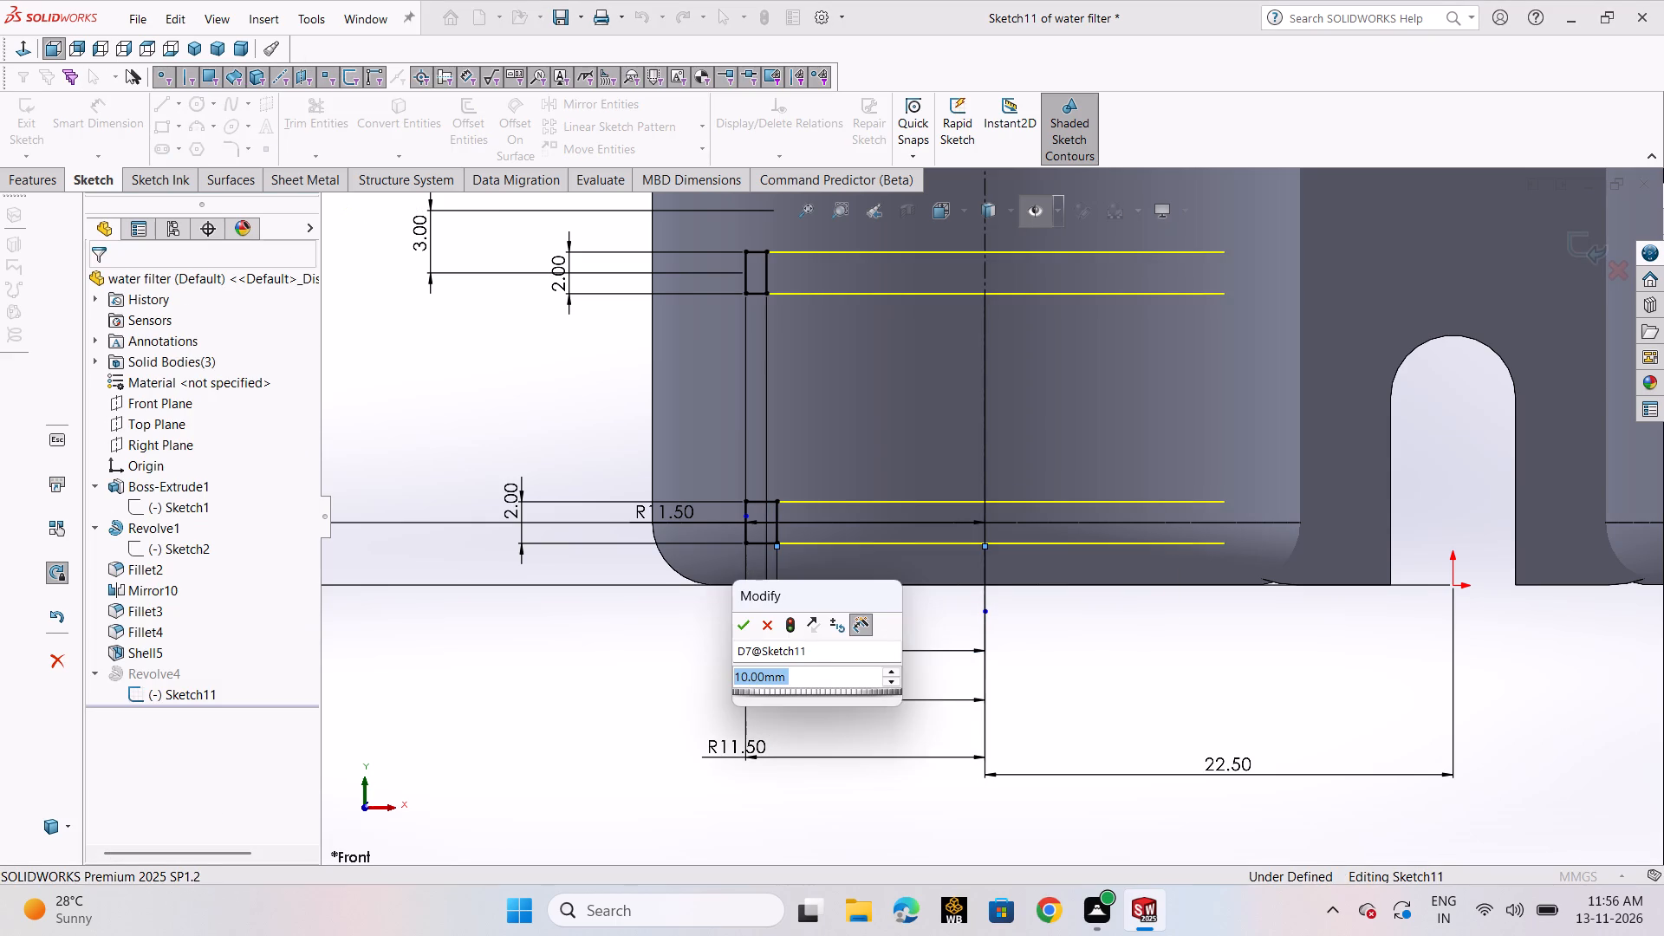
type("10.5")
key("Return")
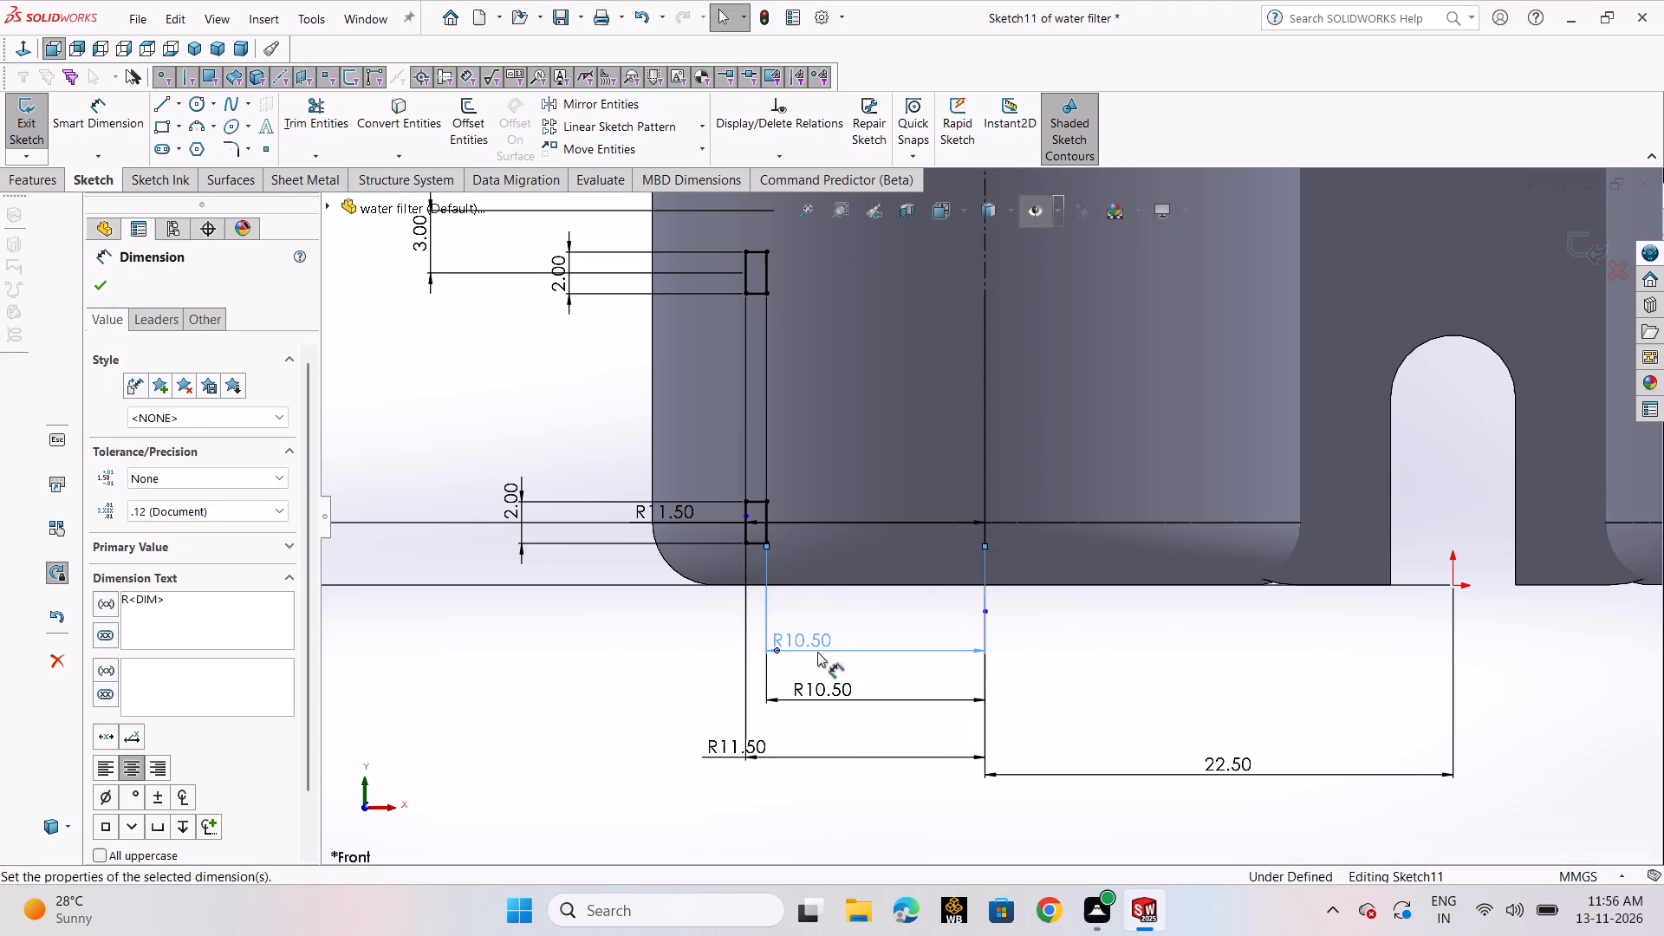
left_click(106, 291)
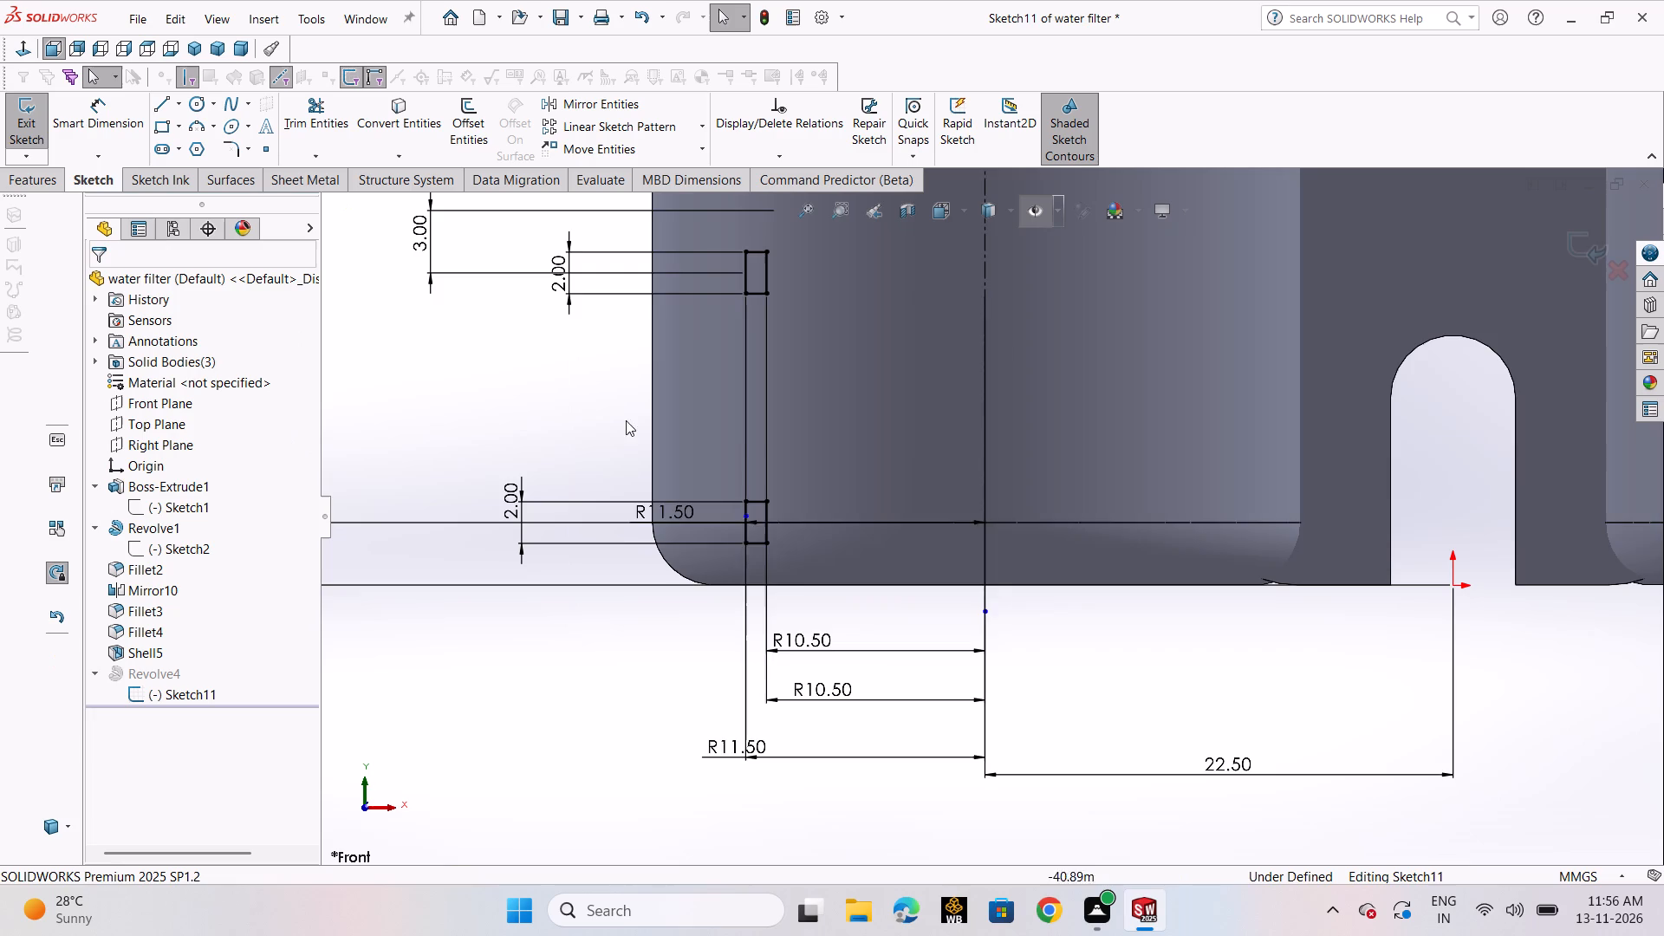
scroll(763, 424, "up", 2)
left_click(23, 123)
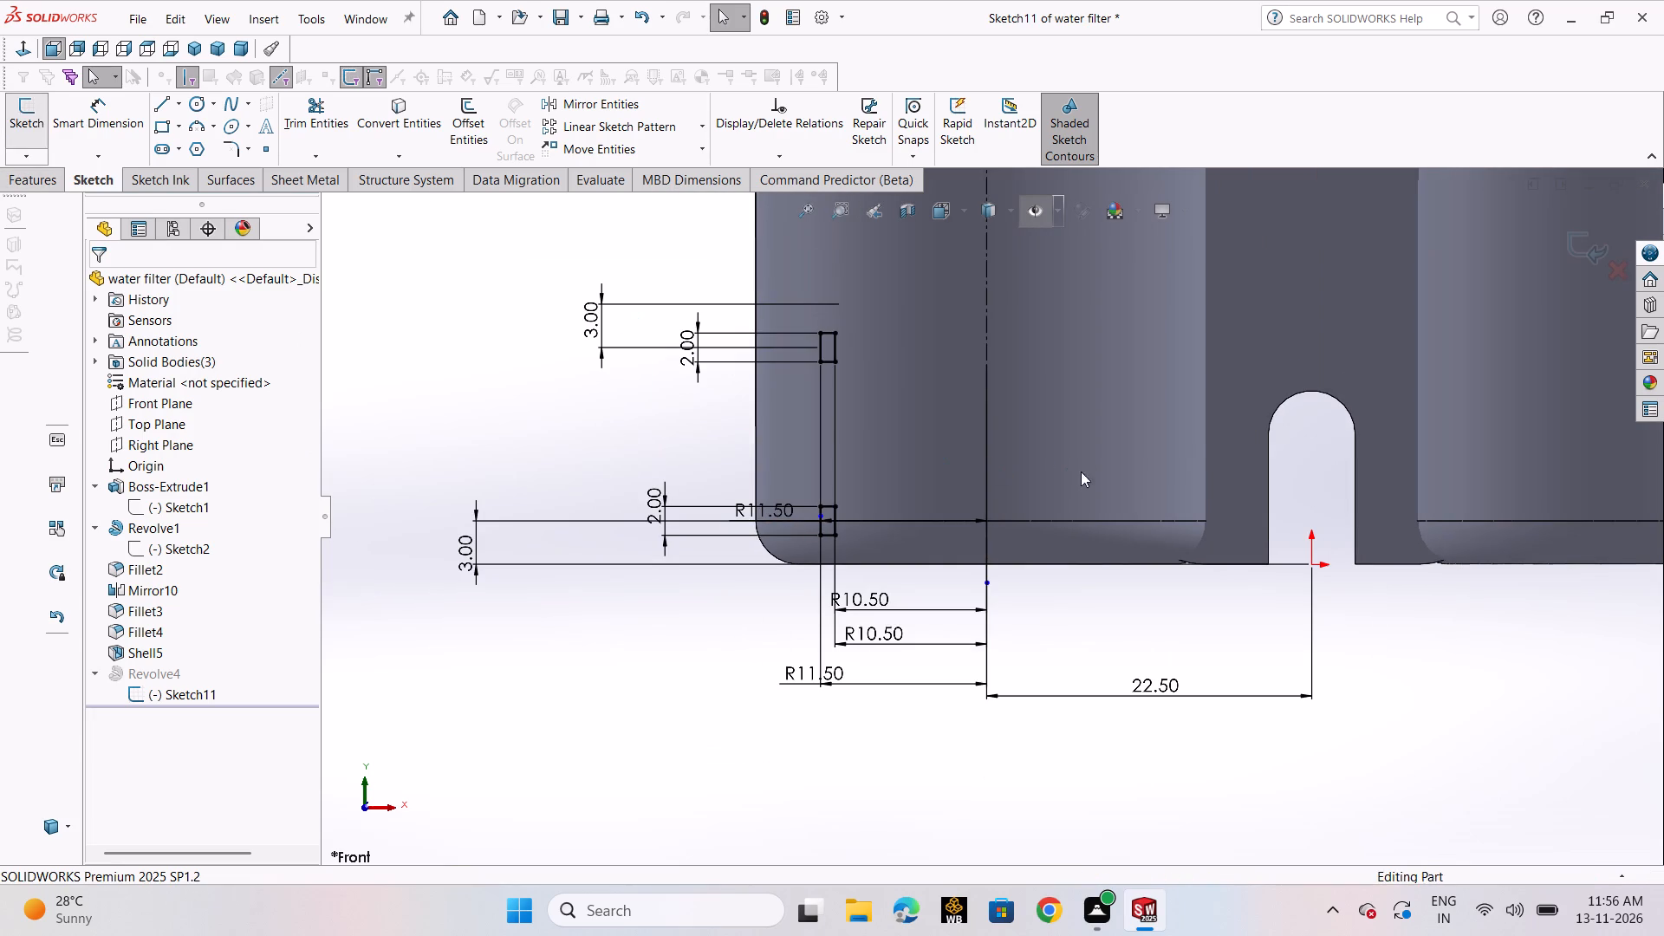
Highlight Revolve4 and section the part again to examine how the resized bands meet the left body's inner wall.
scroll(1037, 481, "up", 2)
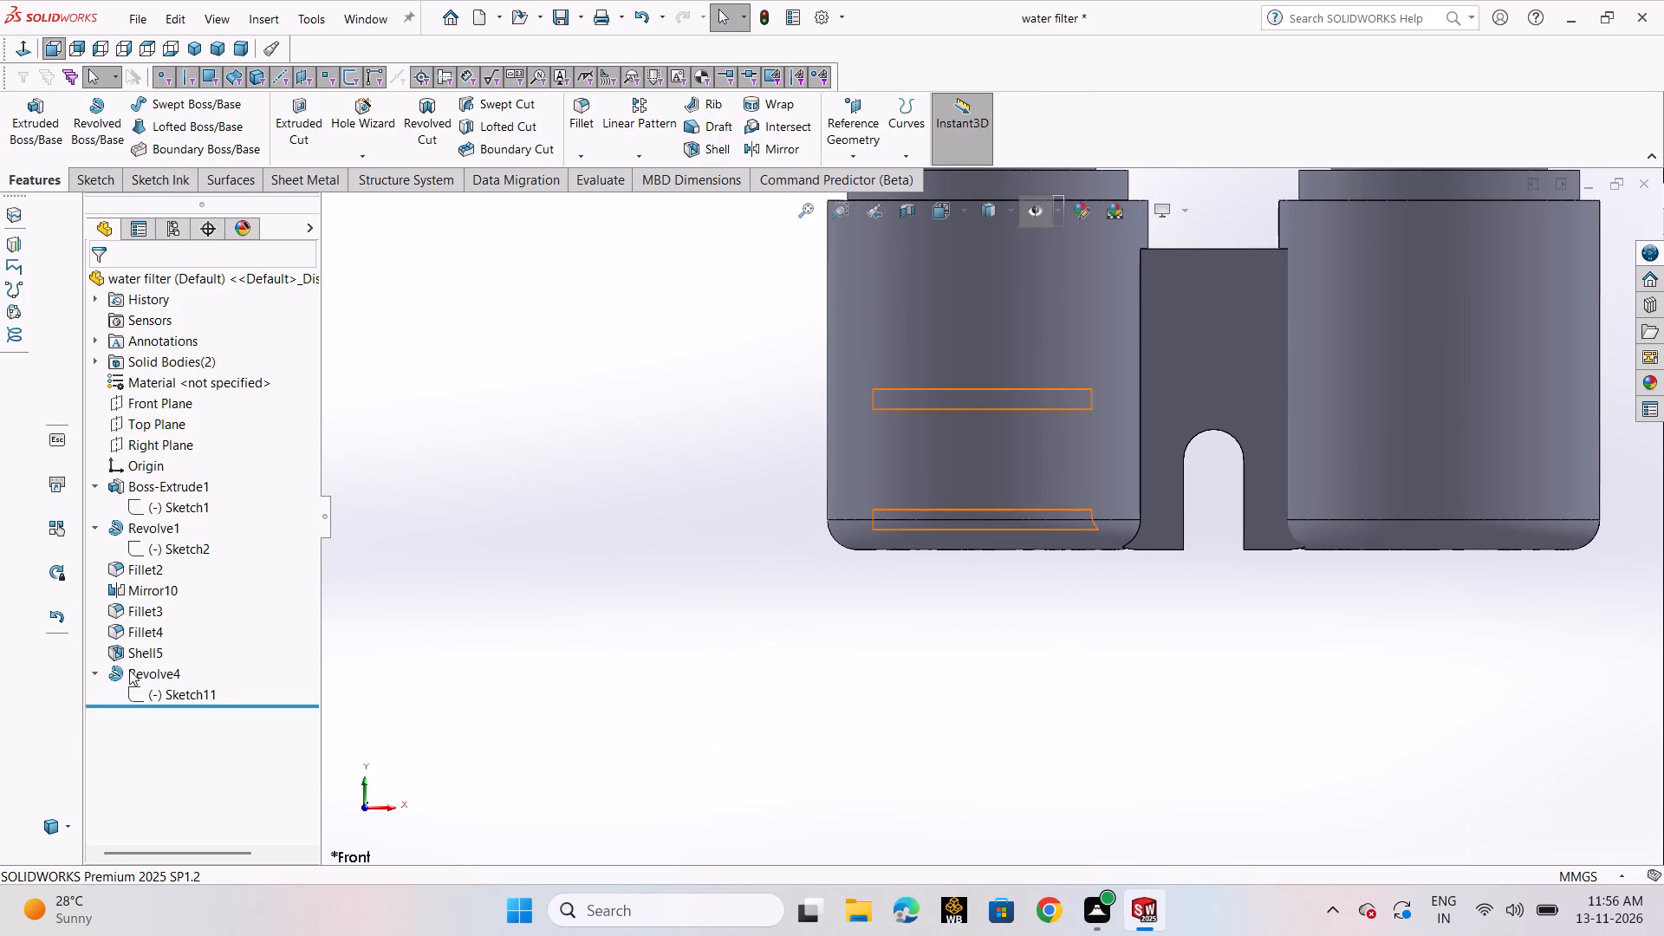
left_click(129, 670)
middle_click_drag(1016, 603, 938, 655)
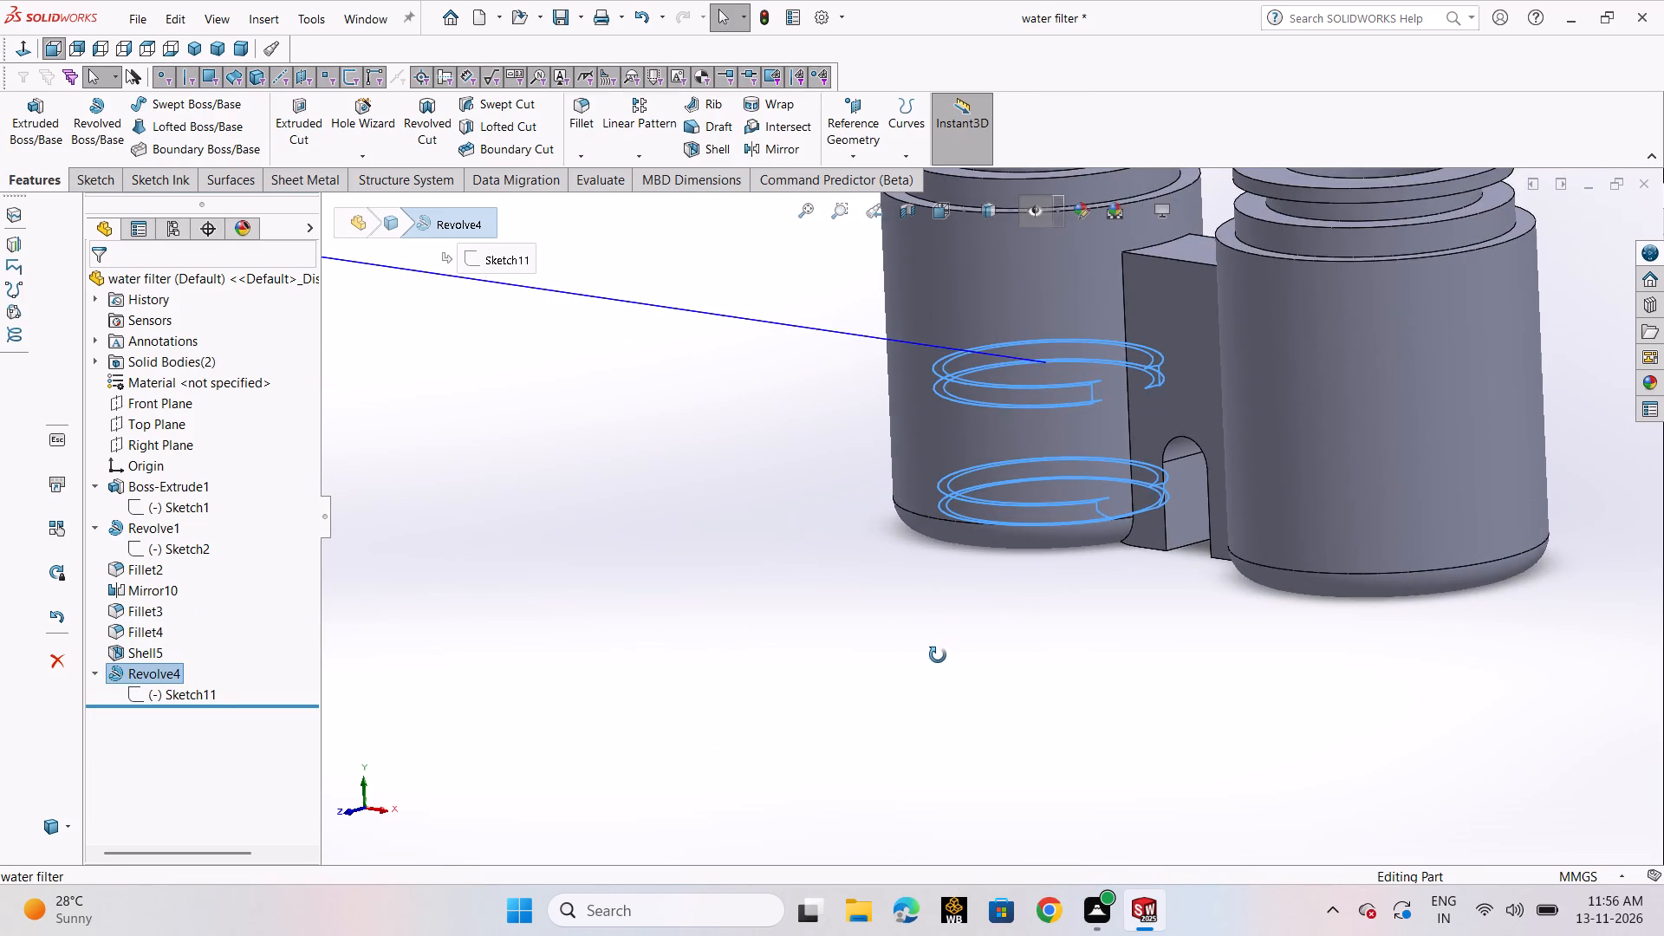
middle_click_drag(938, 655, 1001, 668)
left_click(914, 216)
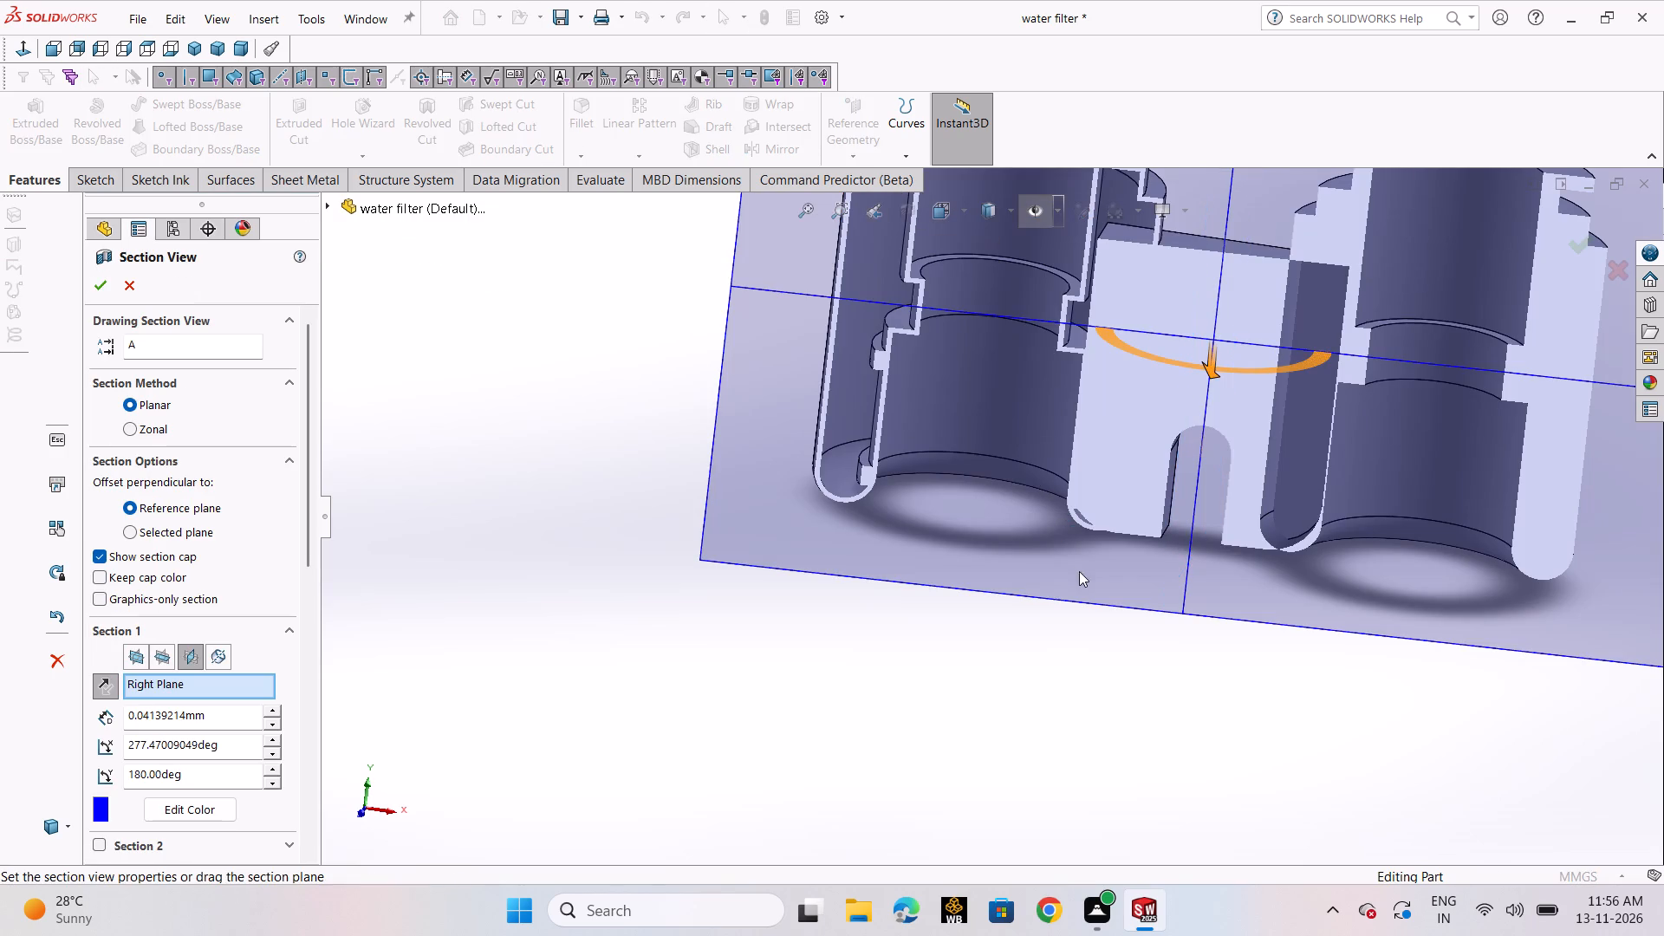
middle_click_drag(1097, 627, 1101, 565)
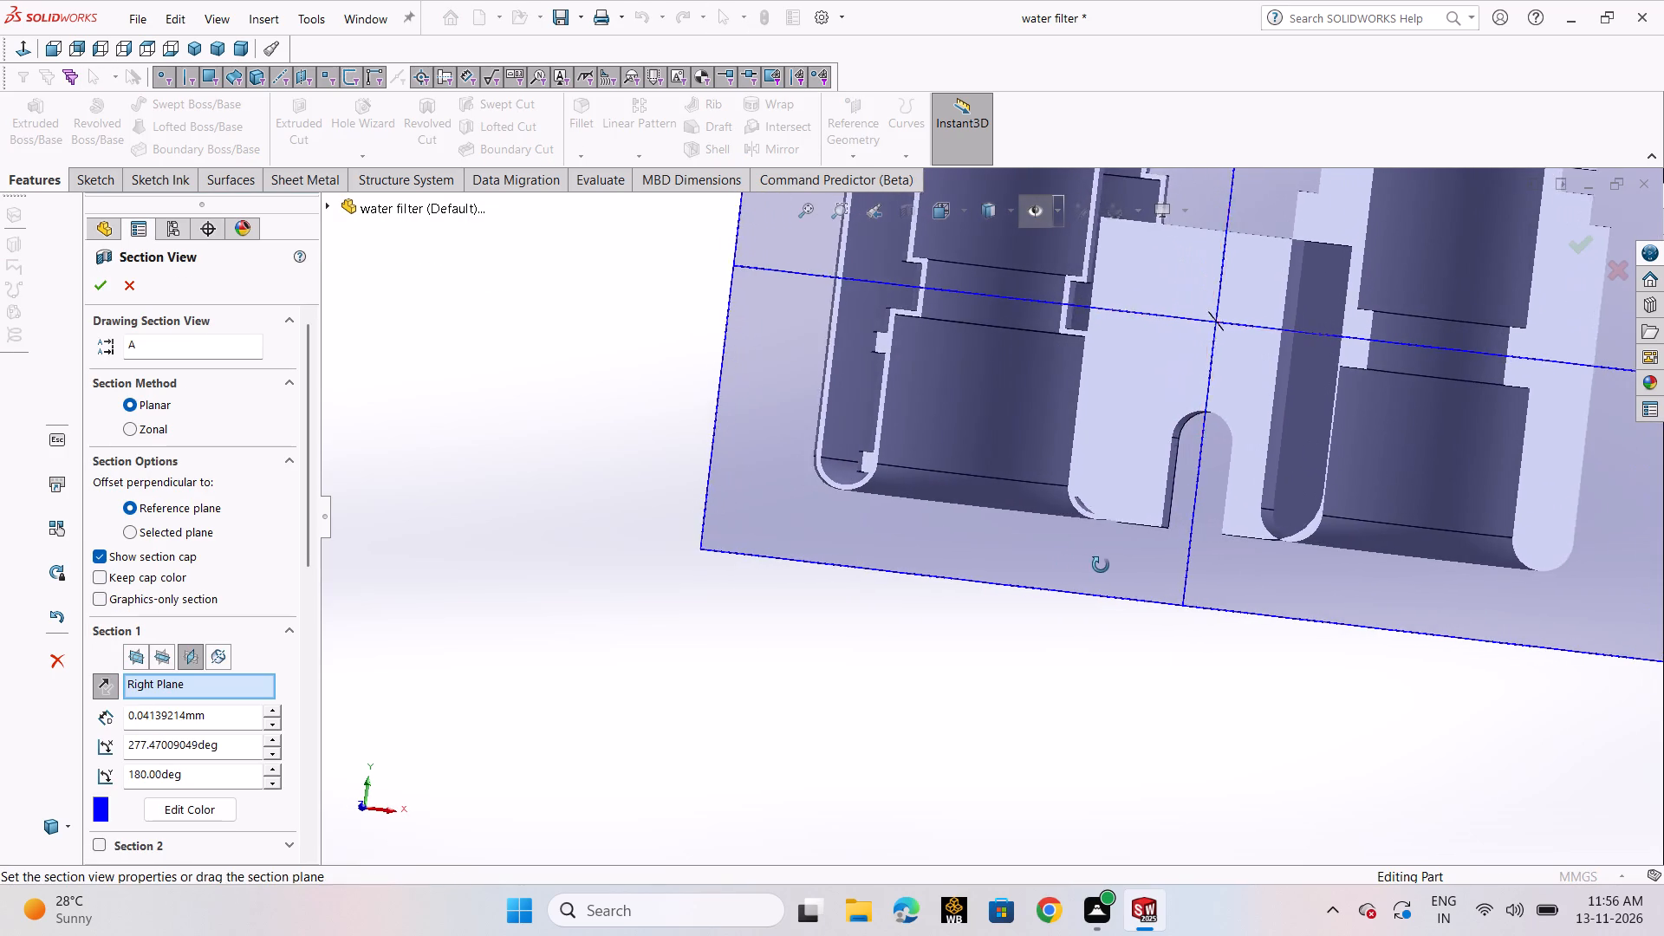
middle_click_drag(1101, 565, 1108, 576)
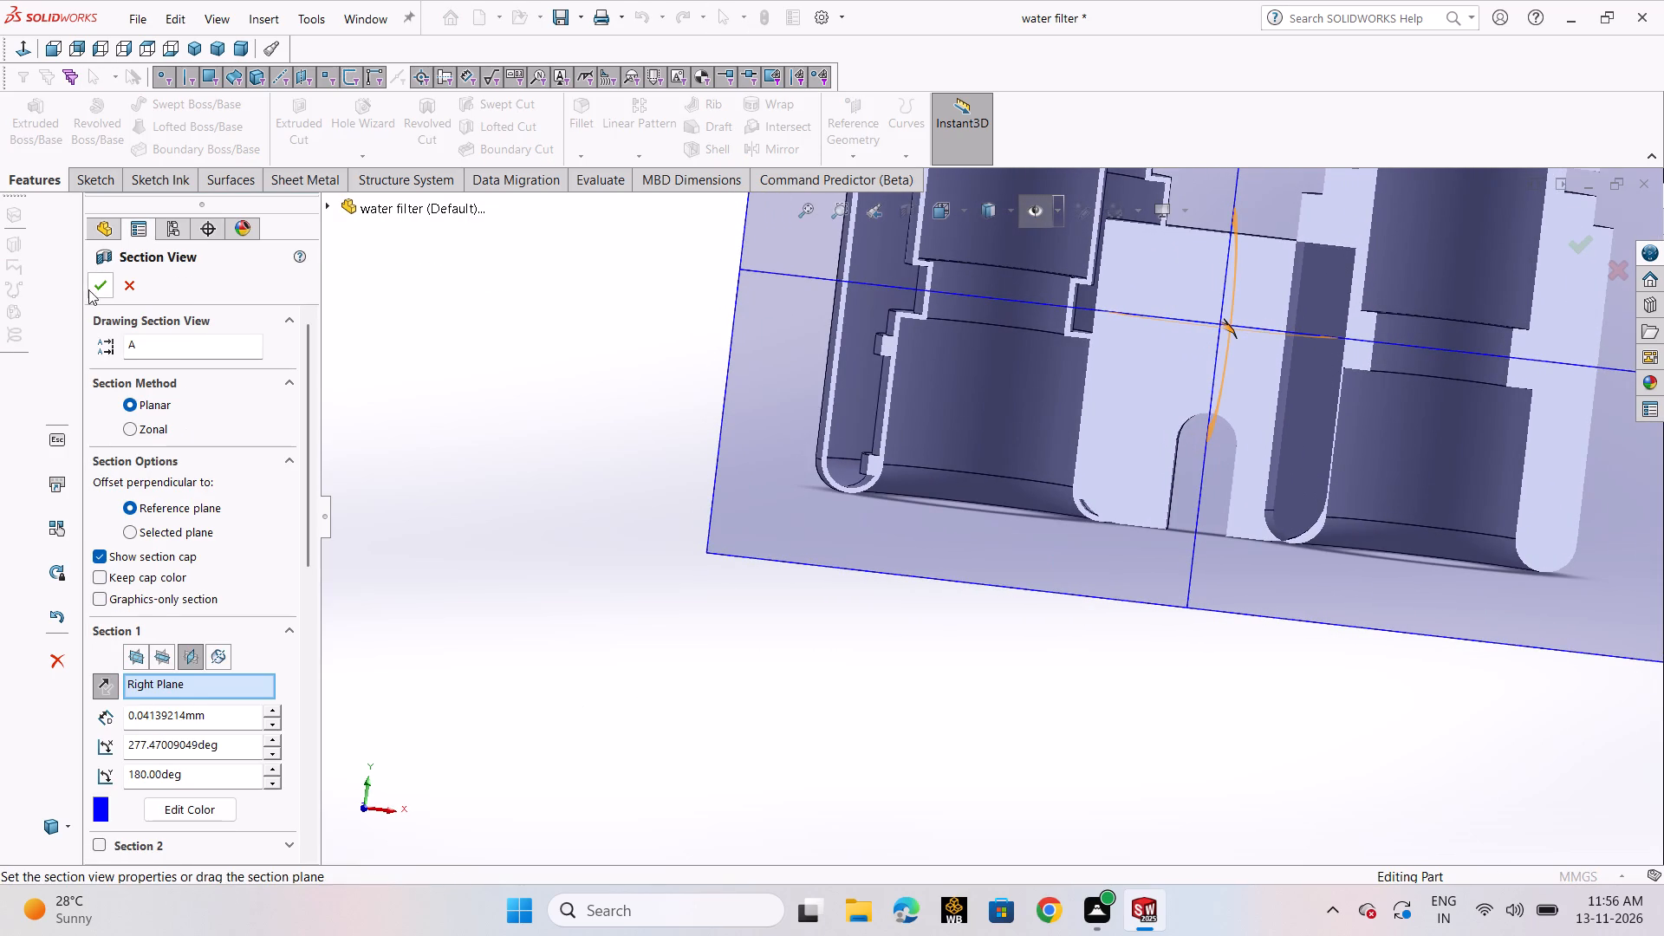
left_click(91, 286)
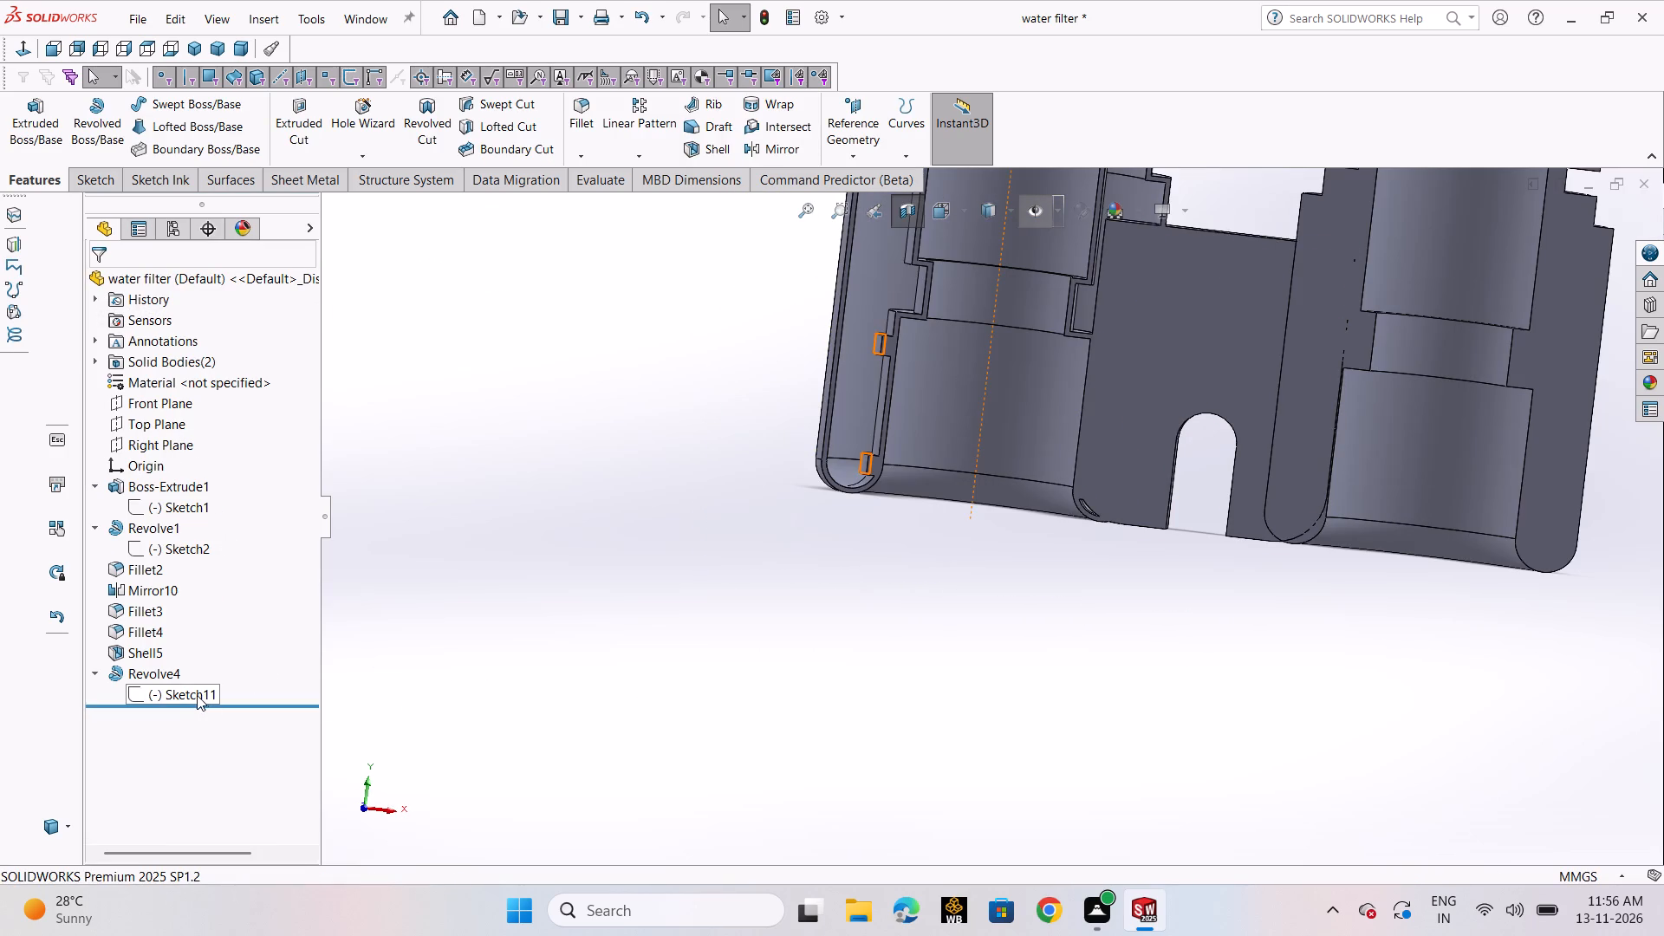
Edit Sketch11 to set the lower band profile's inner side to 11 mm from the bore centerline.
left_click(197, 695)
left_click(221, 631)
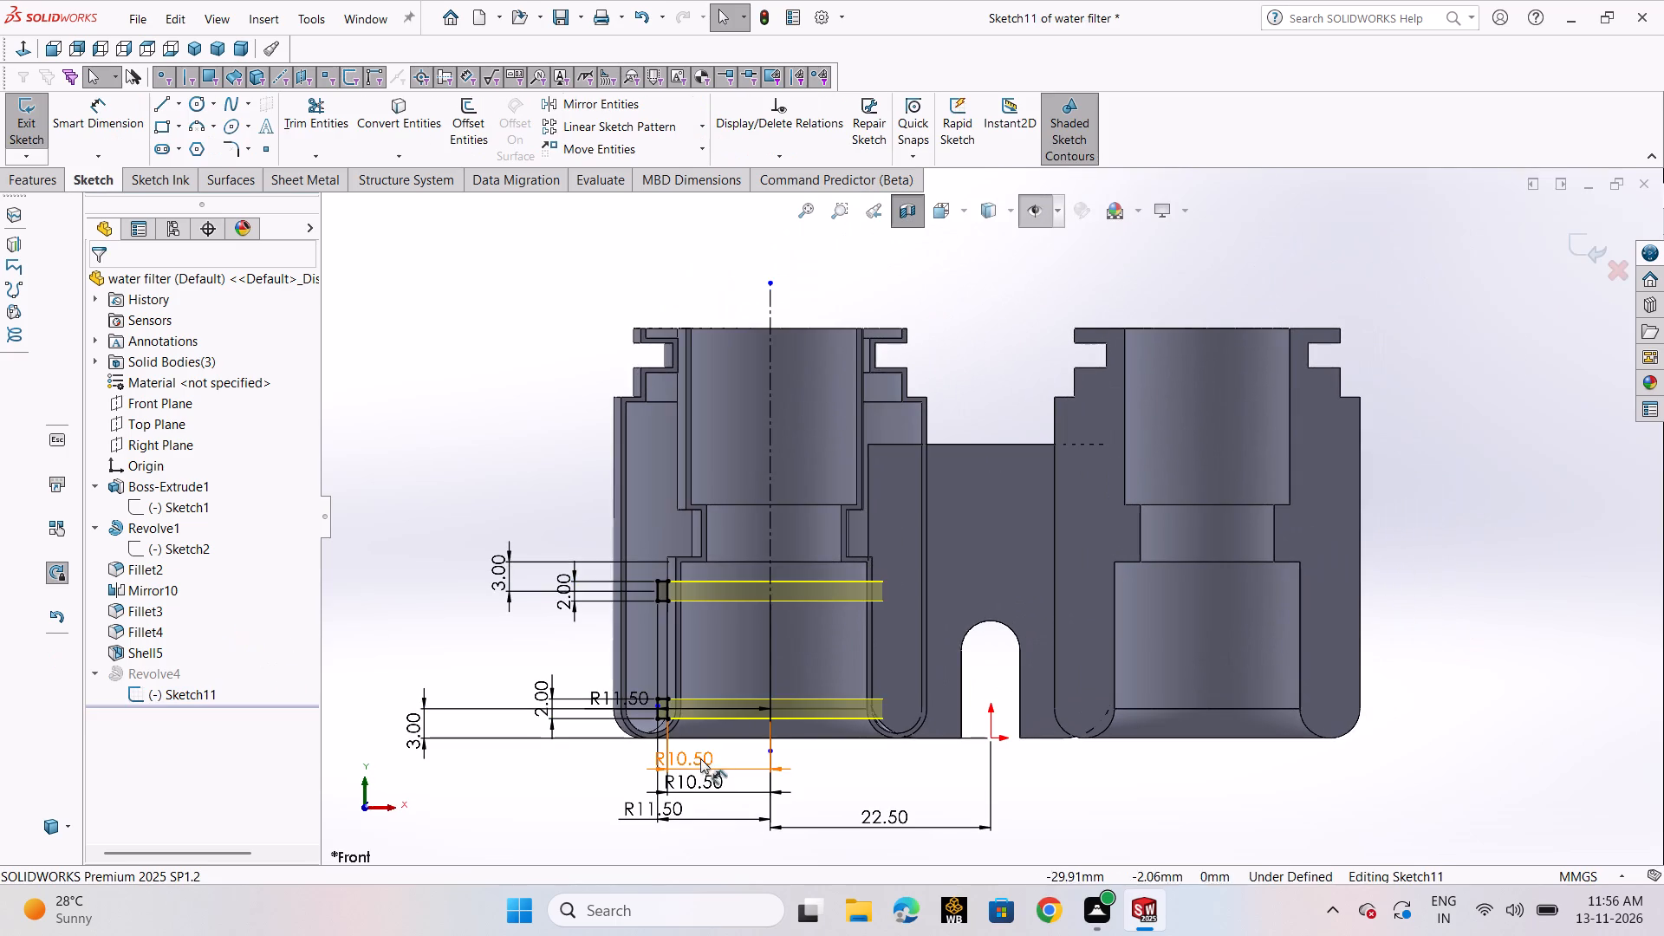
scroll(706, 784, "down", 4)
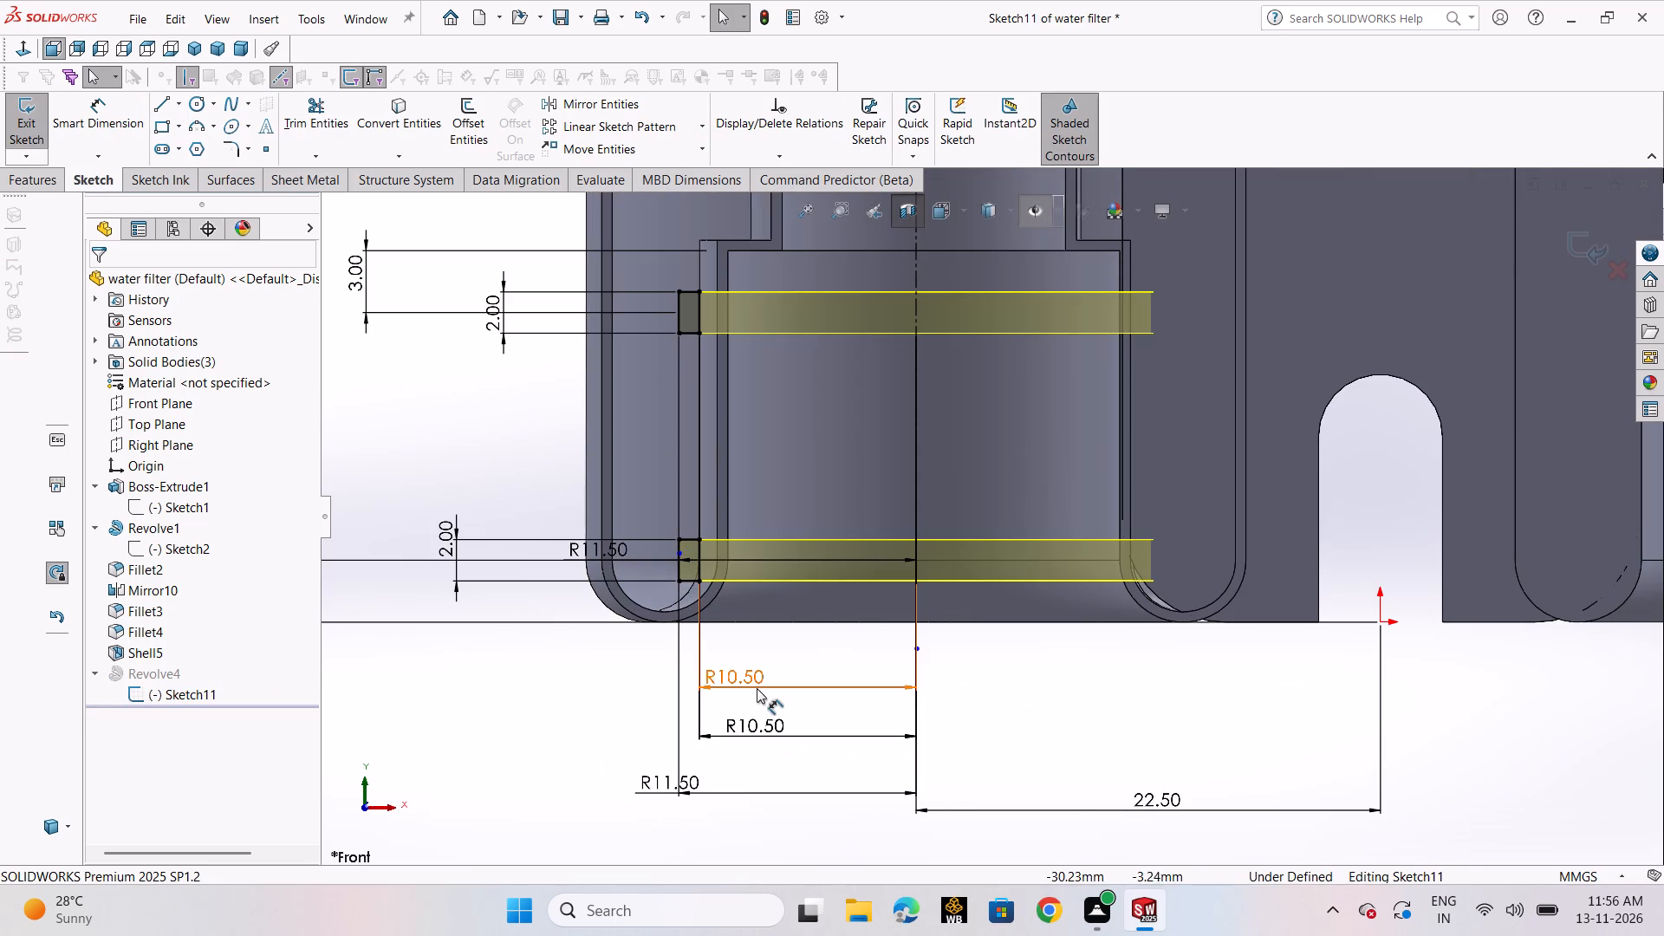
double_click(757, 688)
type("11")
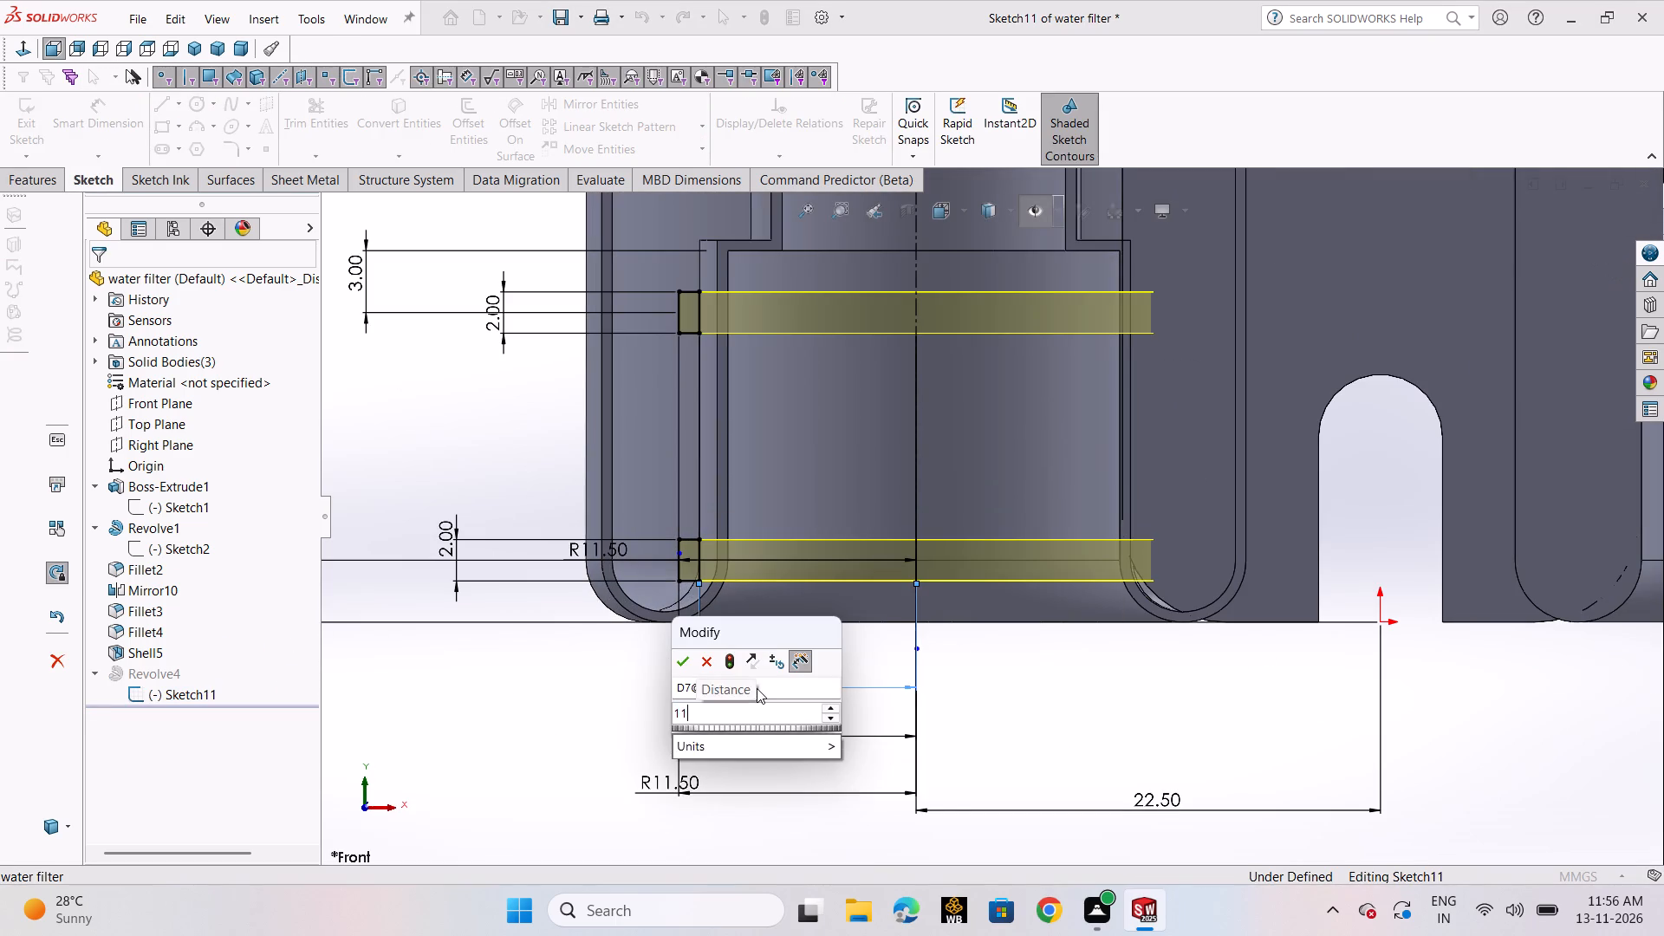
key("Return")
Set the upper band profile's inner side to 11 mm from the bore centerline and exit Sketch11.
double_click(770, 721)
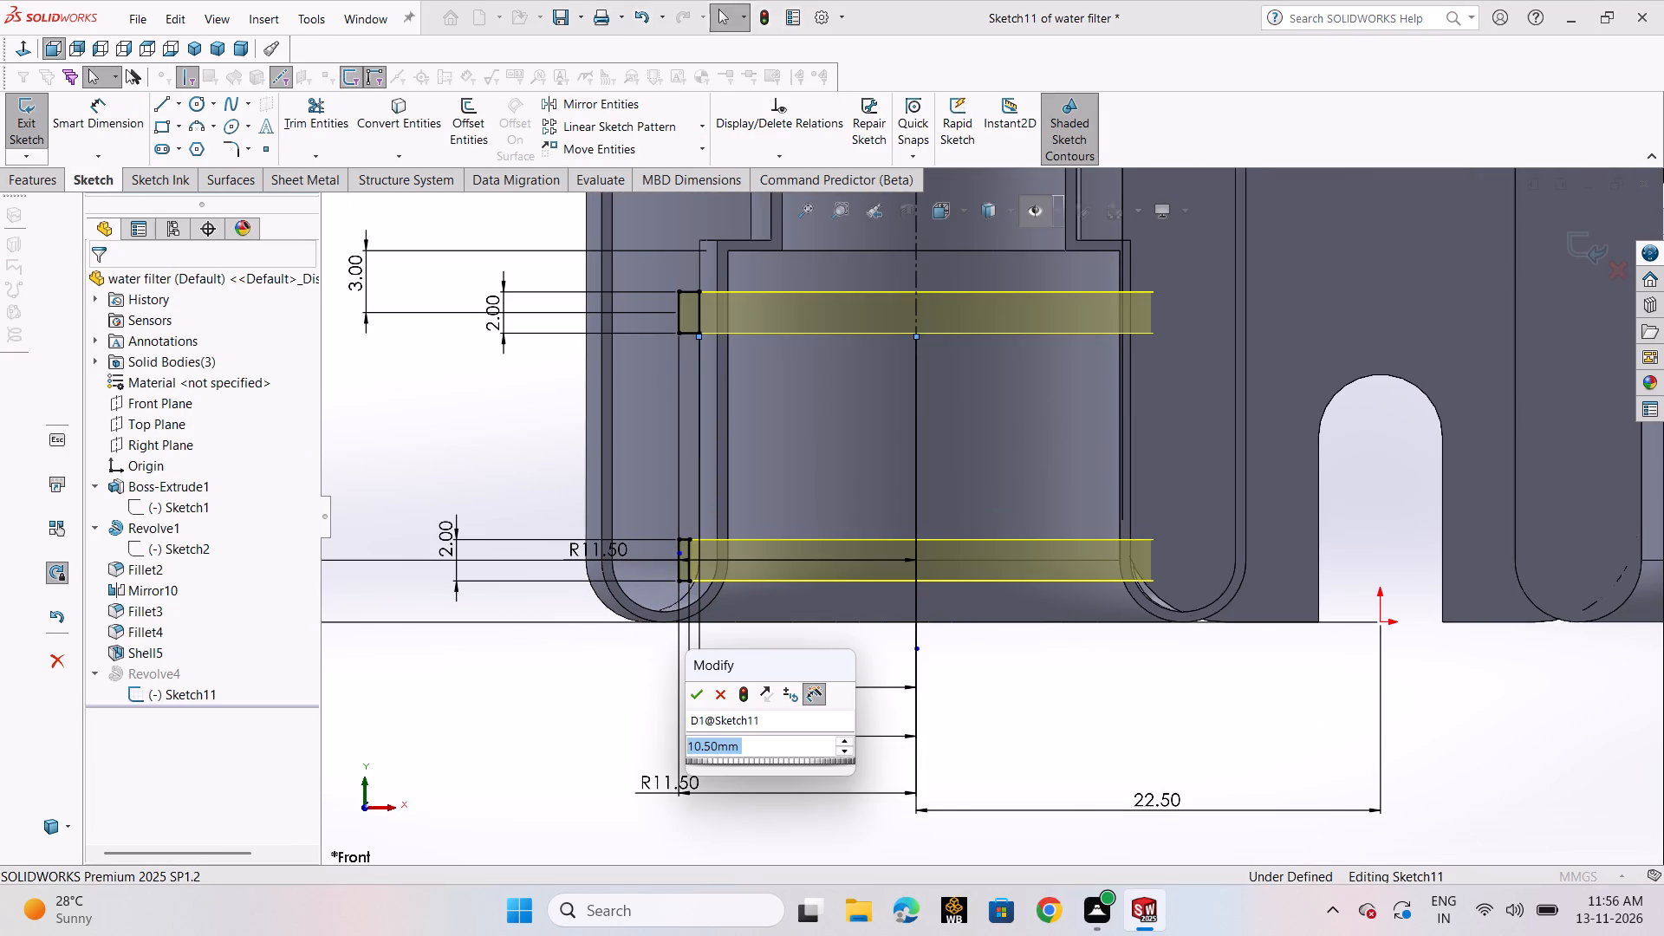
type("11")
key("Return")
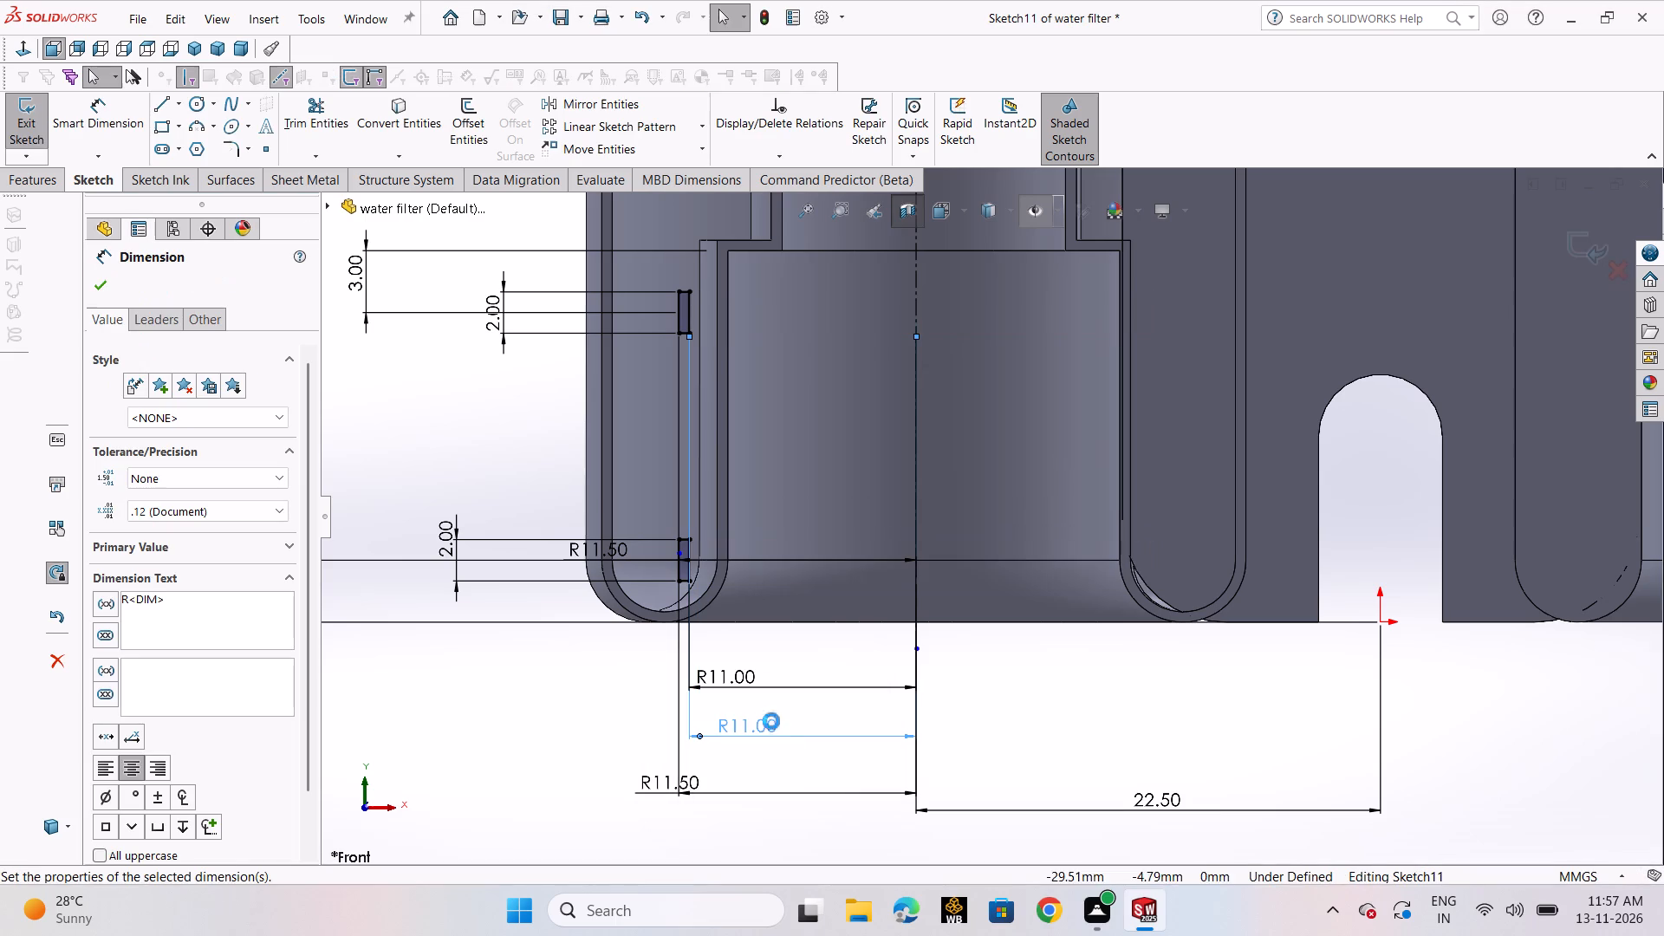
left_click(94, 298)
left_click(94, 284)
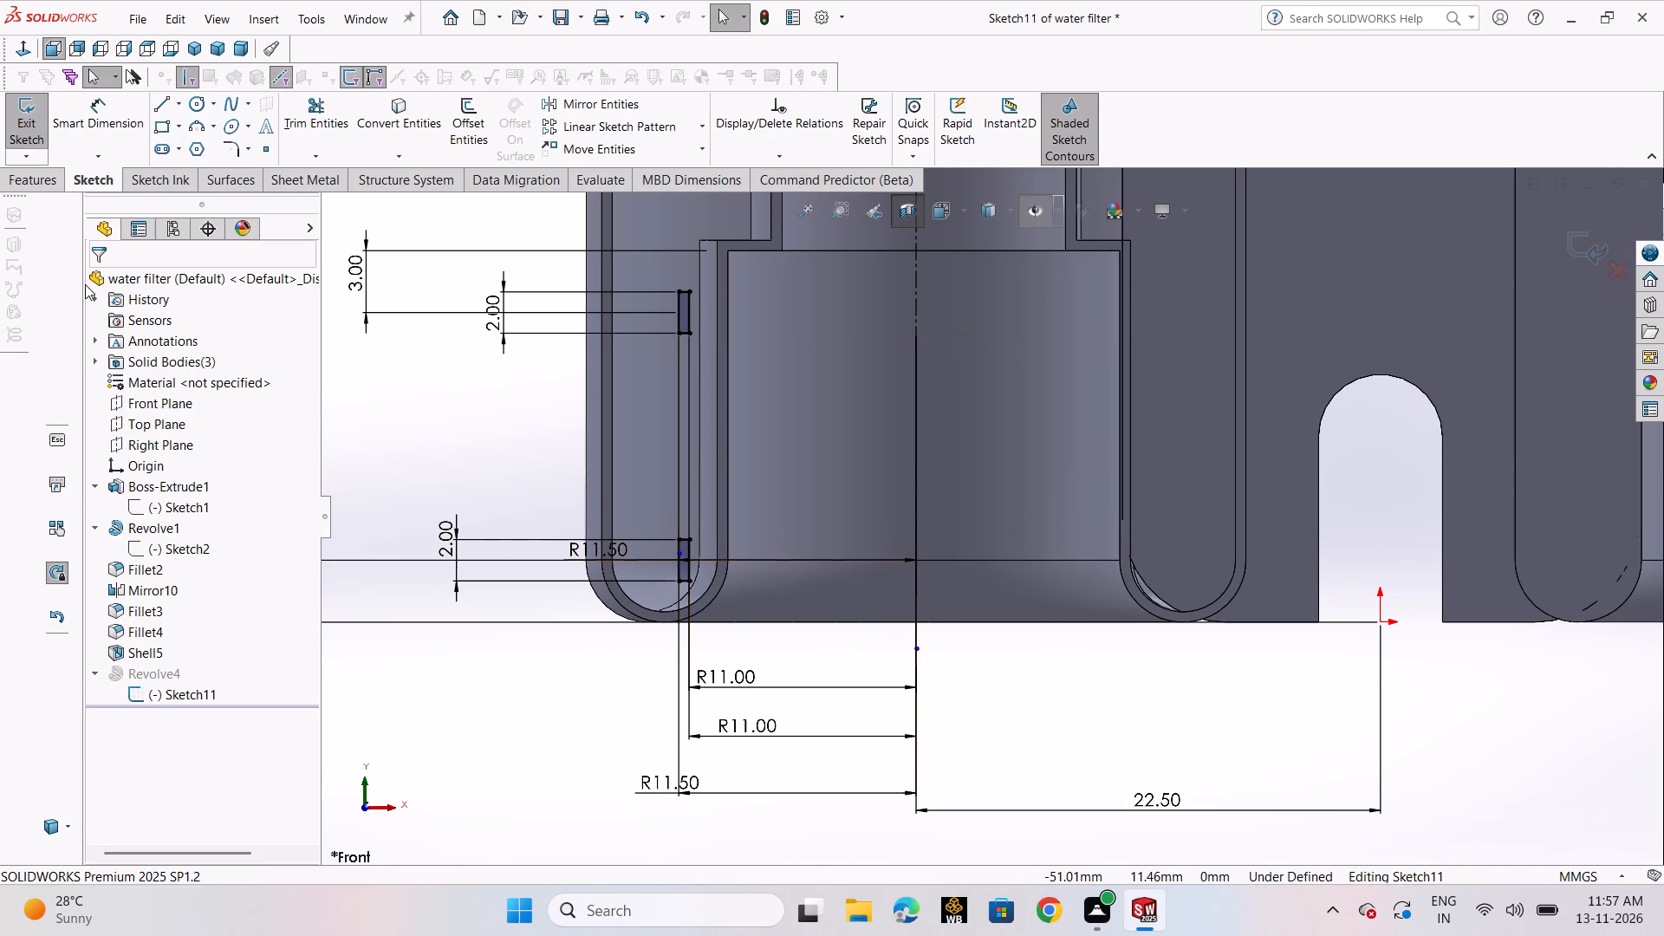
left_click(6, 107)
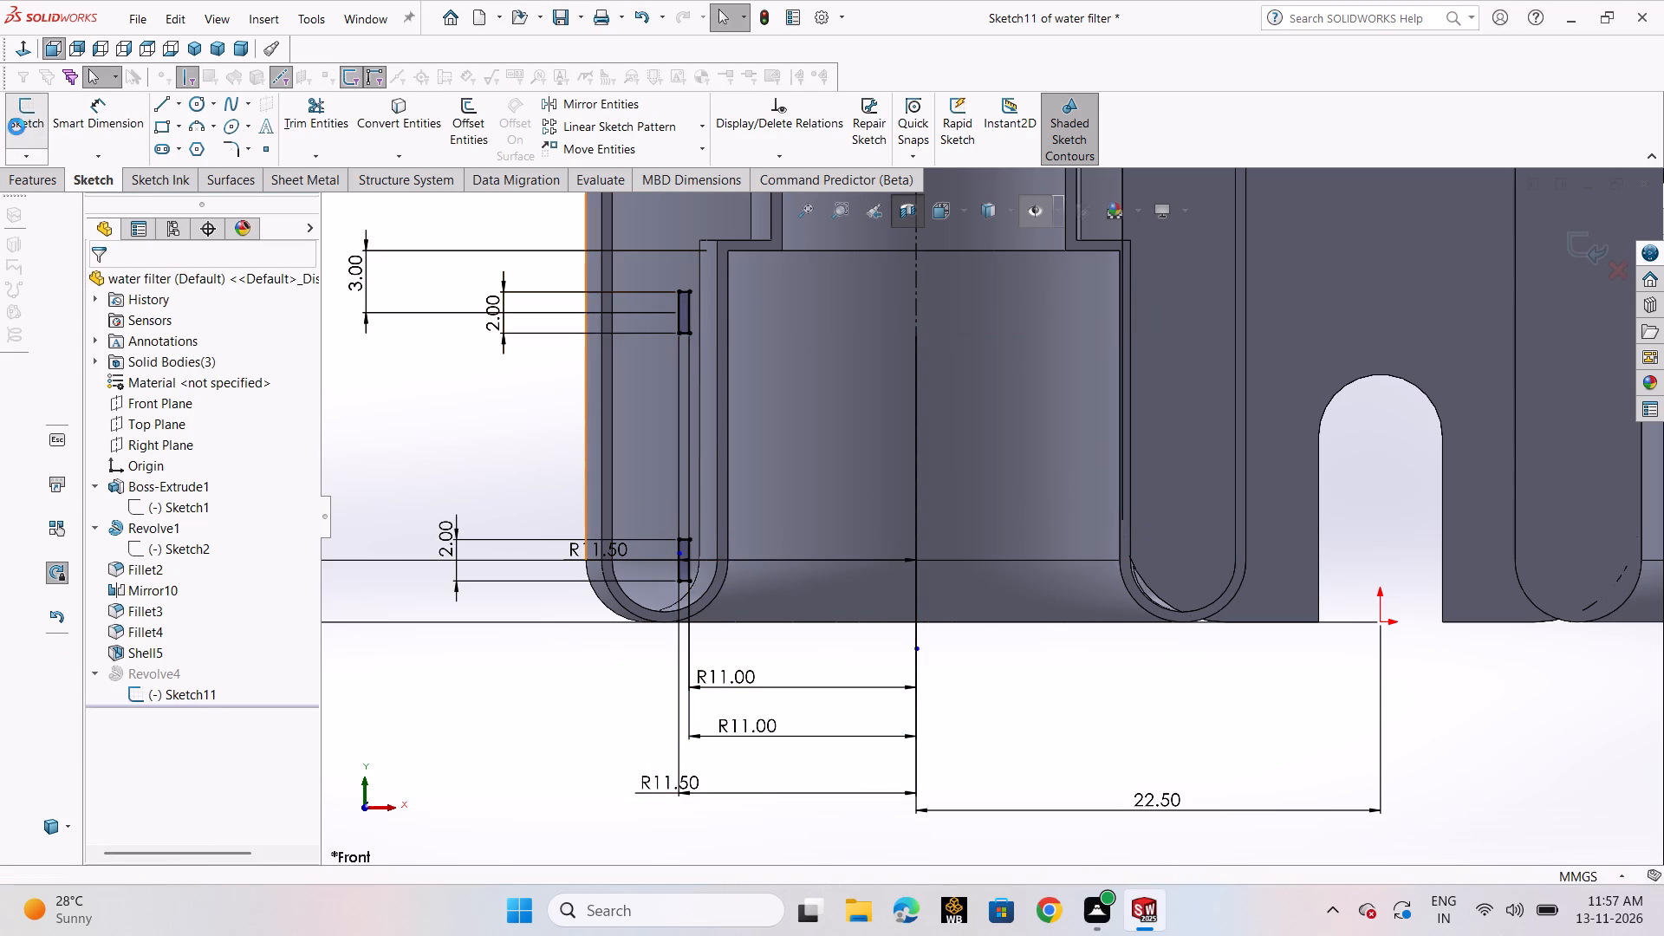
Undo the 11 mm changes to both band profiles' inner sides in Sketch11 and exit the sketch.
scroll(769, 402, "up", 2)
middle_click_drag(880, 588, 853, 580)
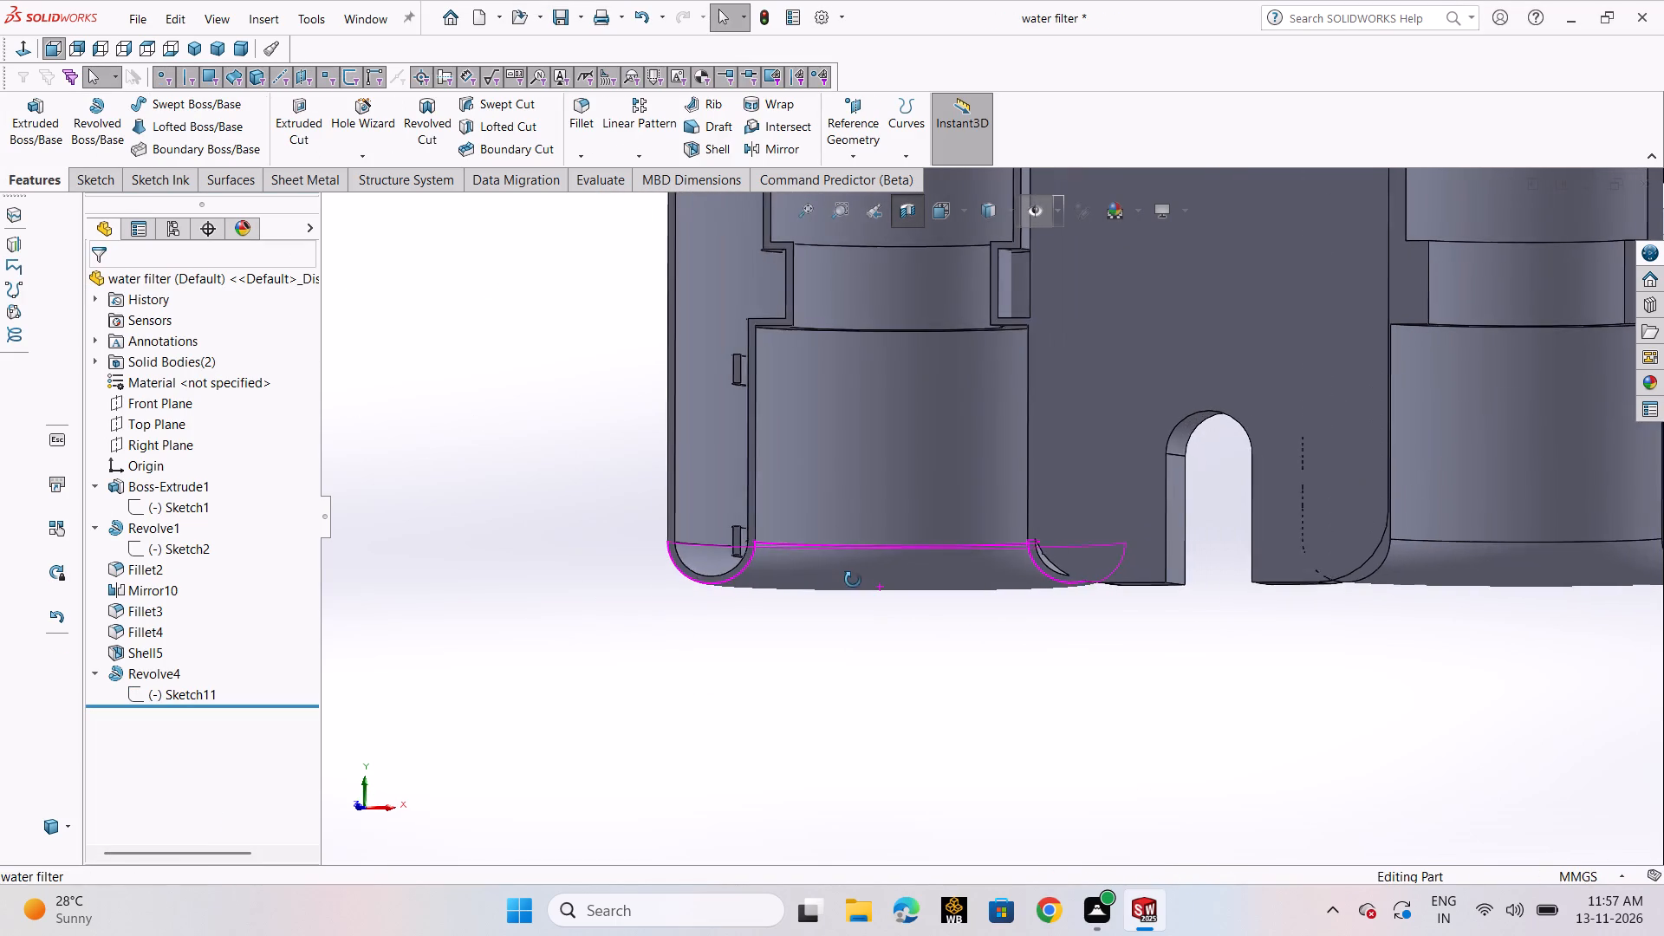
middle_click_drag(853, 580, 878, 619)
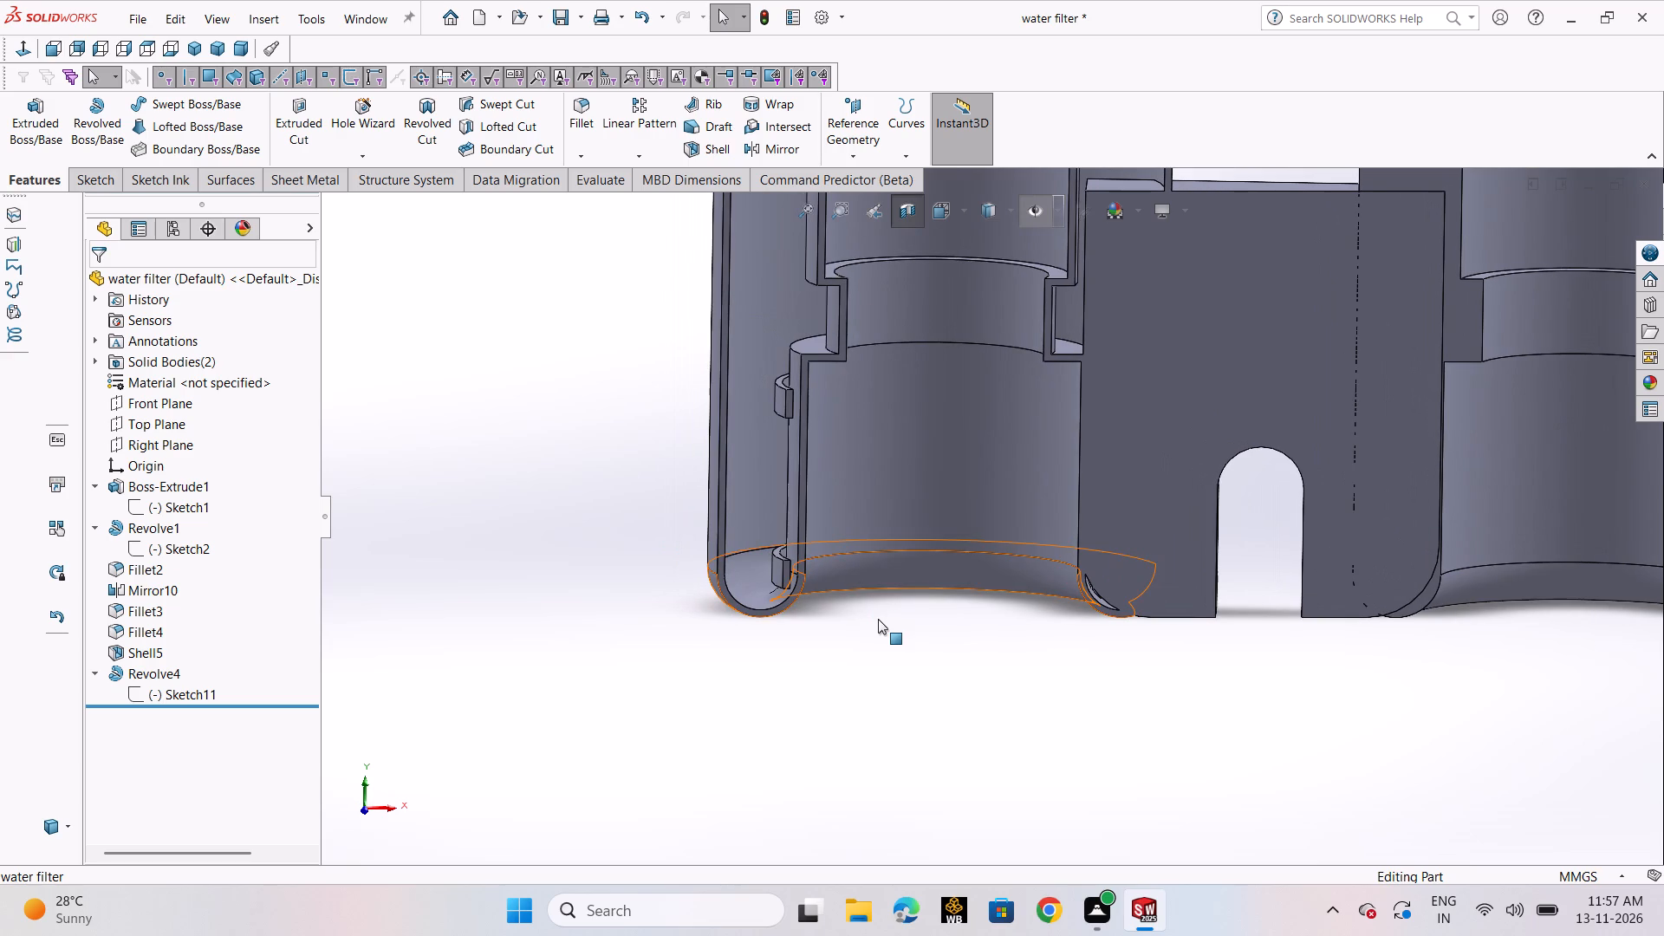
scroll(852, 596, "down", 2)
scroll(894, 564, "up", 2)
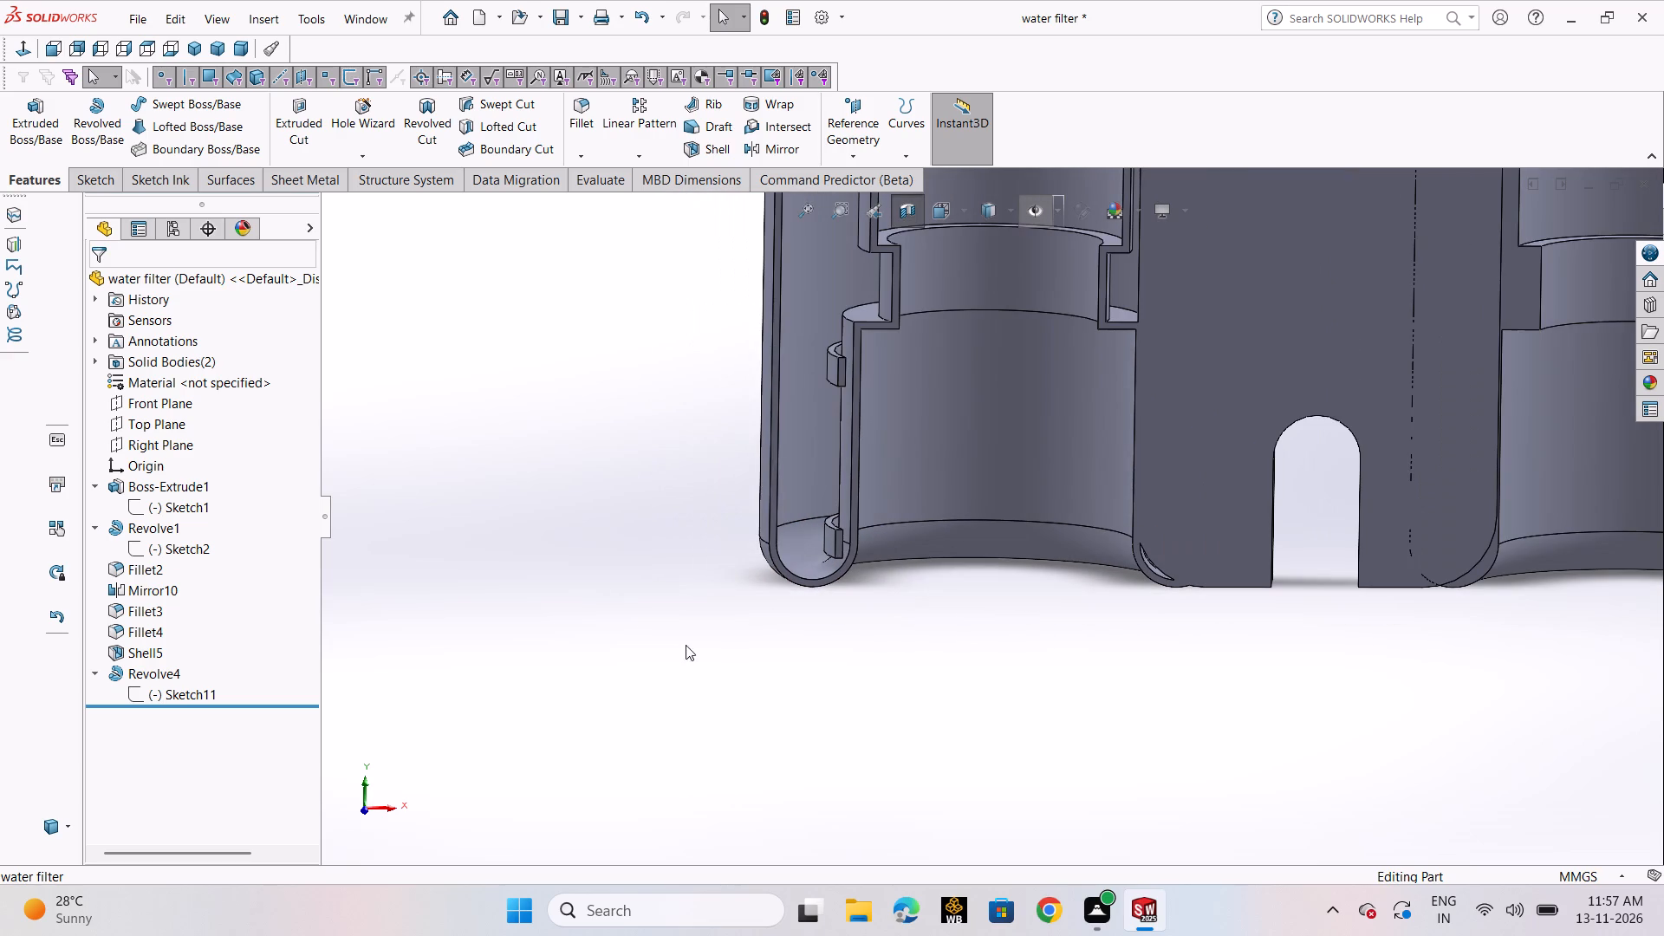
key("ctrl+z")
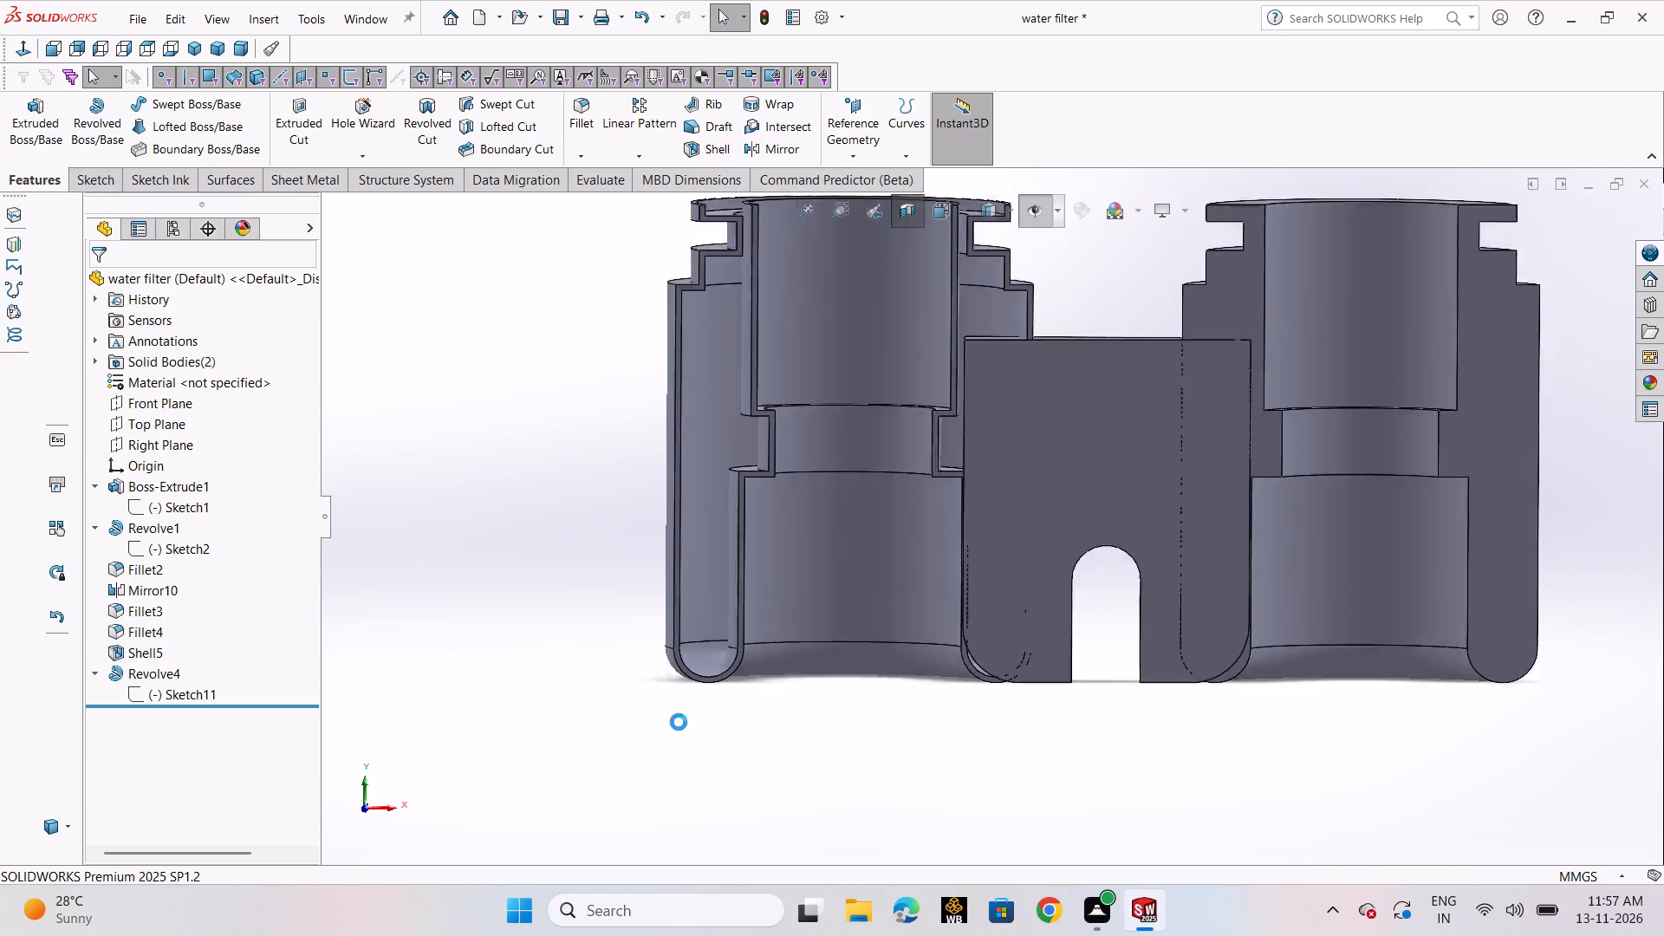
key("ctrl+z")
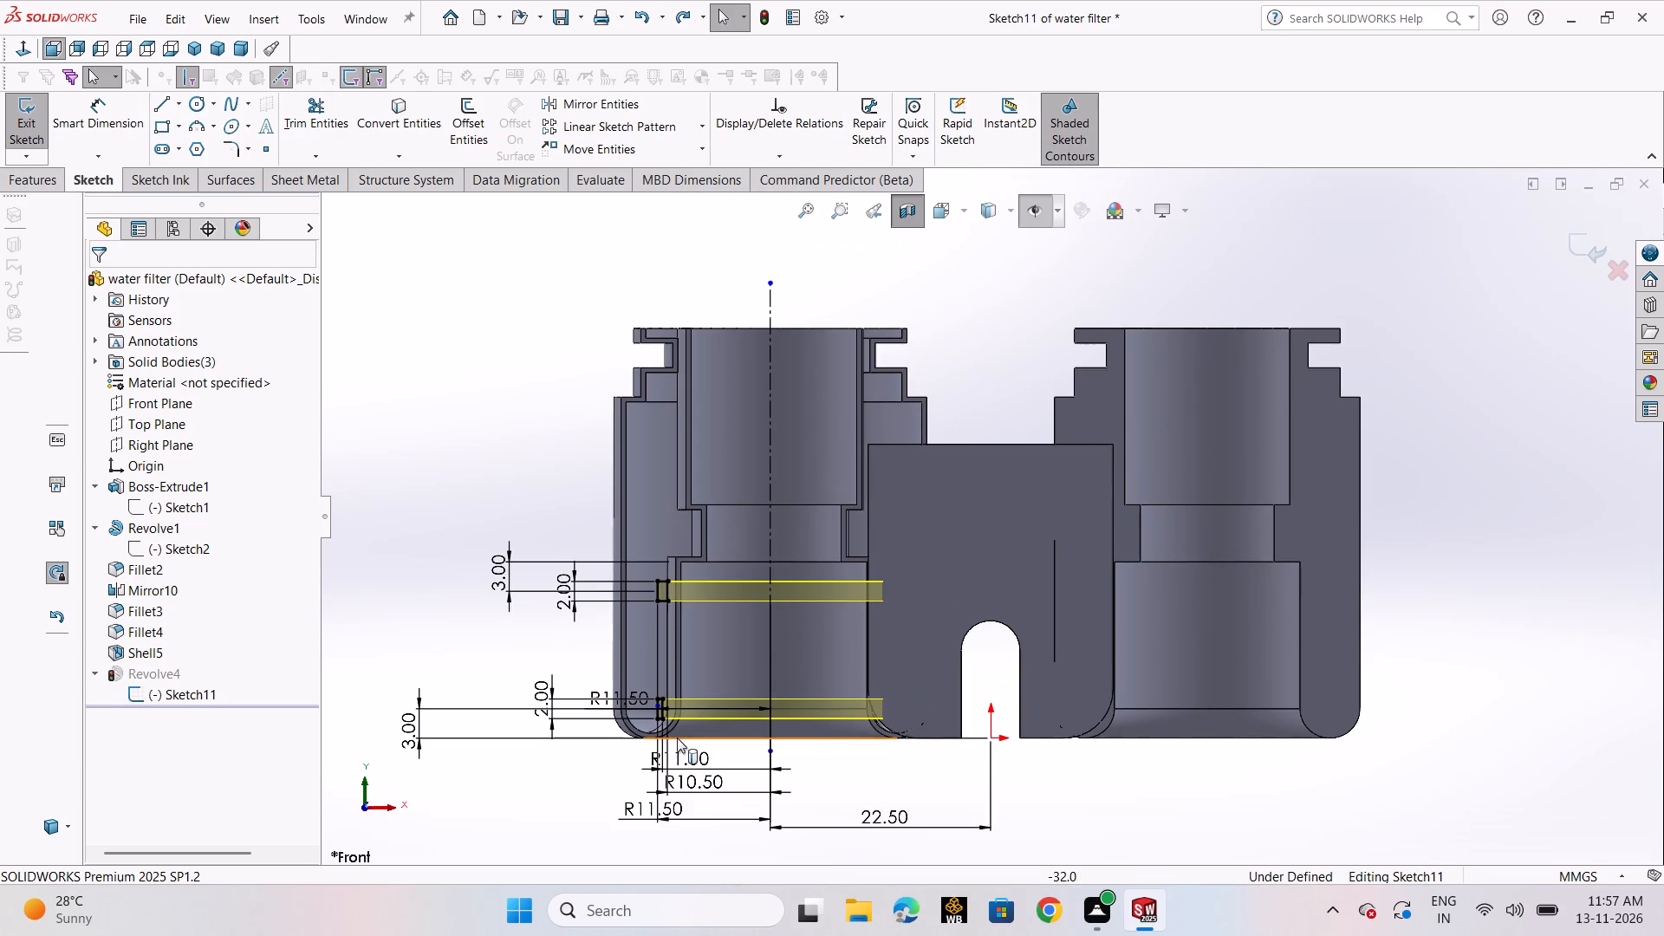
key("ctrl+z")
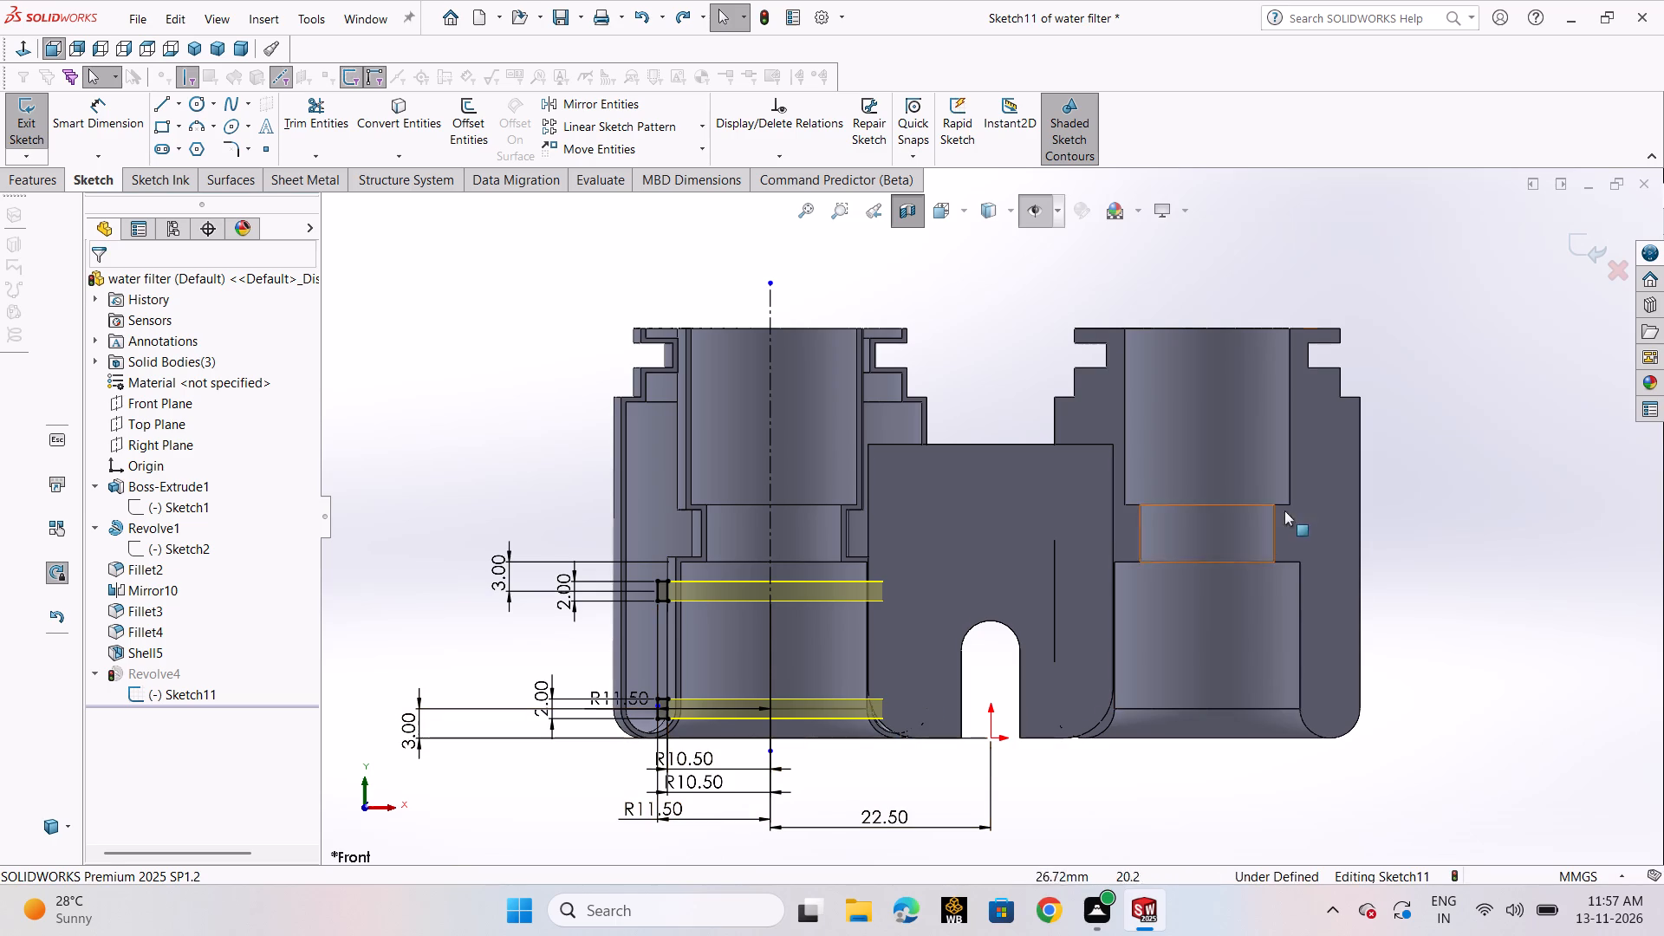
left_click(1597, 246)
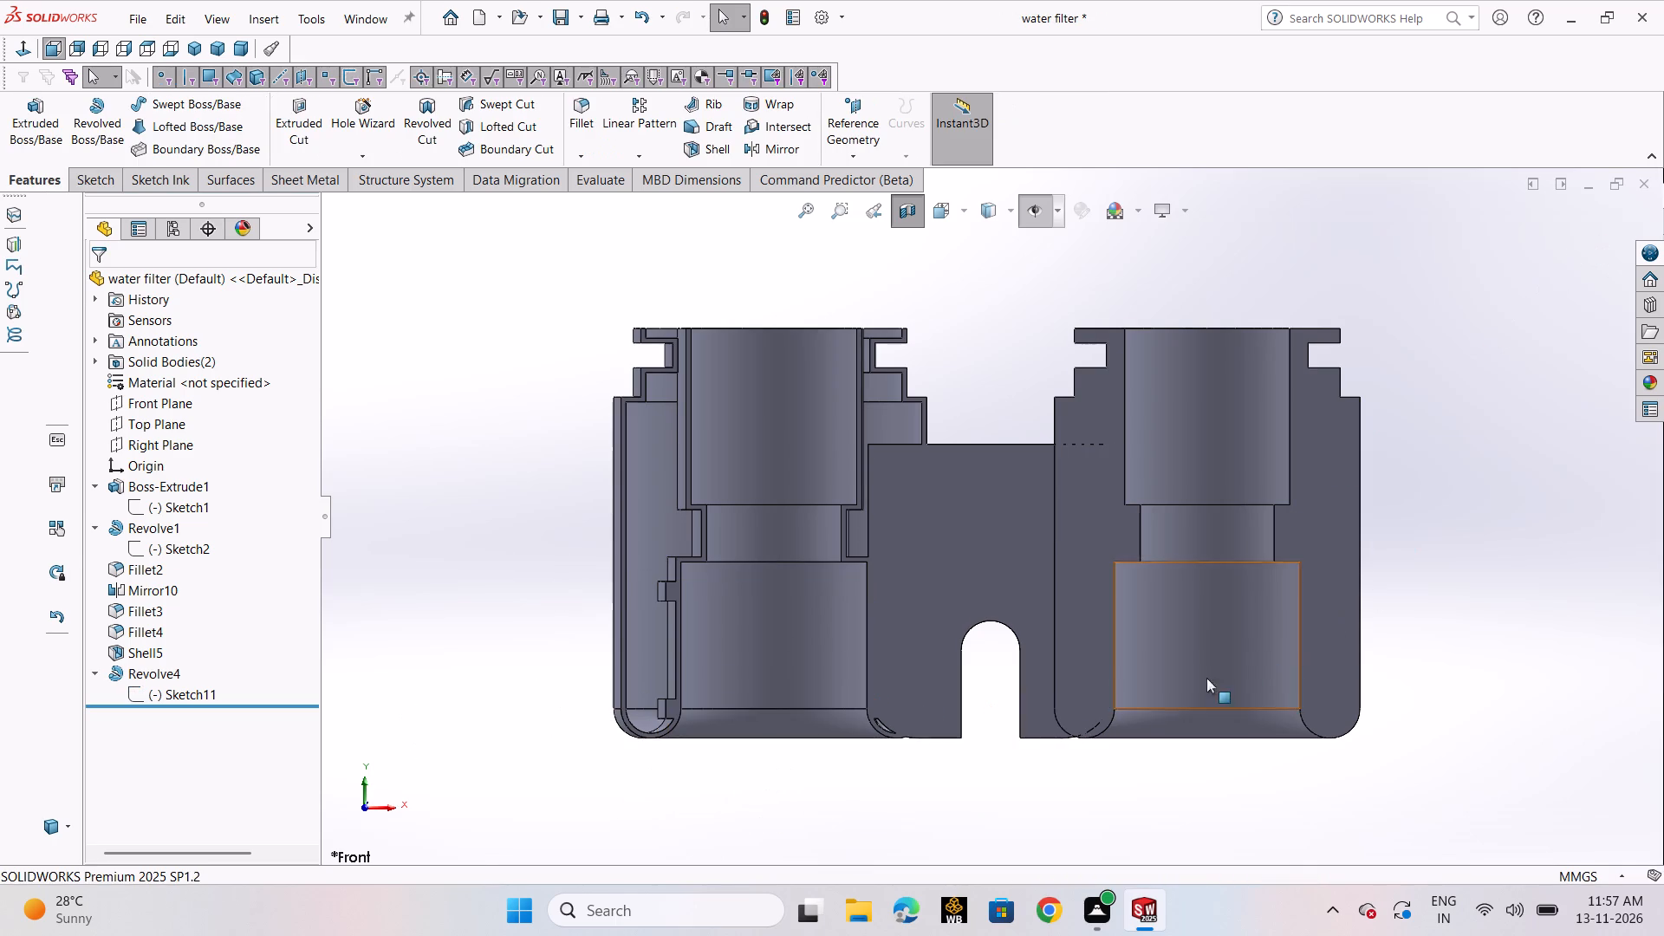
Examine in section how the Revolve4 bands meet the inner wall of the shelled left body.
scroll(739, 747, "down", 3)
middle_click_drag(815, 737, 818, 762)
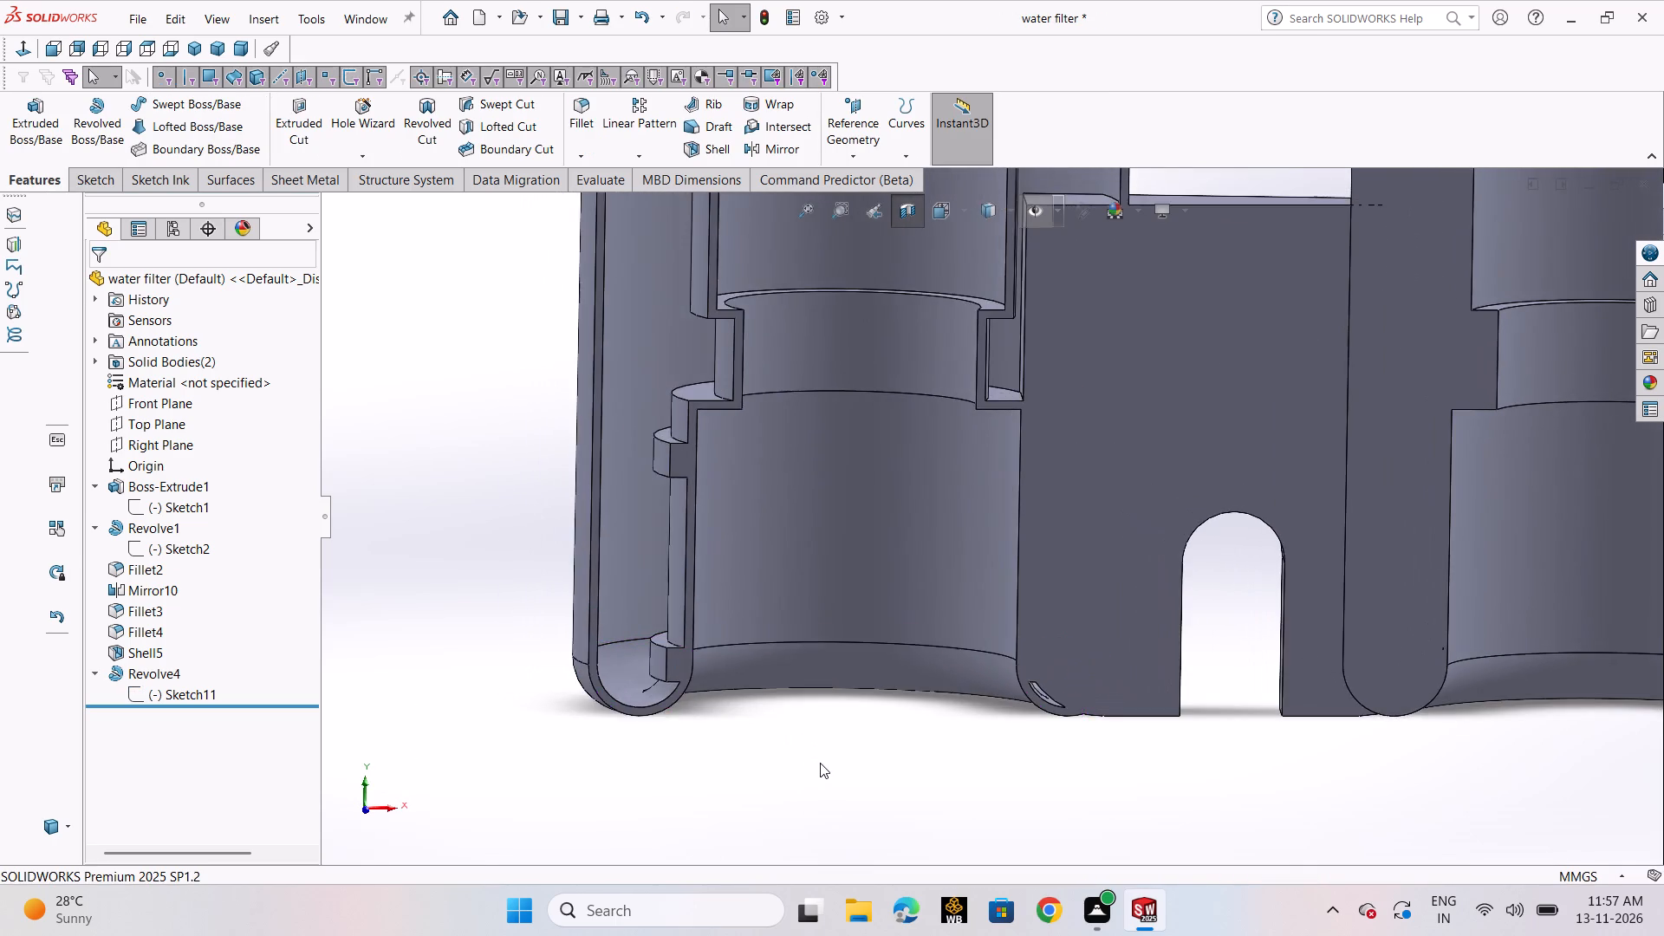
scroll(820, 763, "up", 3)
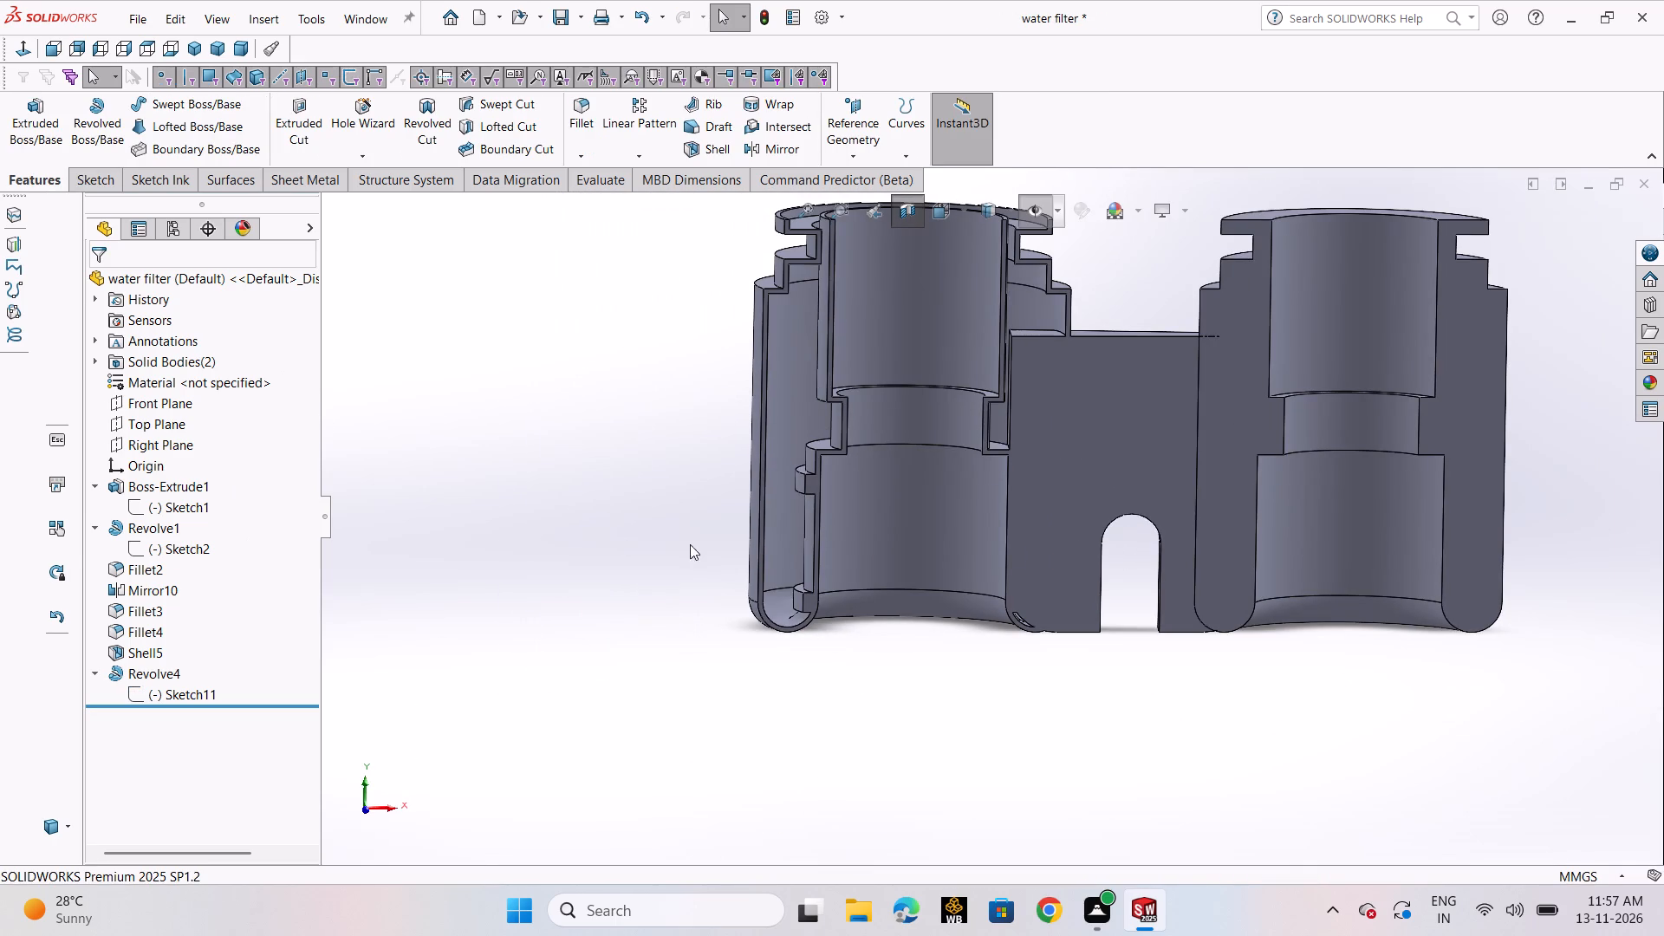
scroll(1078, 542, "down", 2)
scroll(1030, 556, "up", 2)
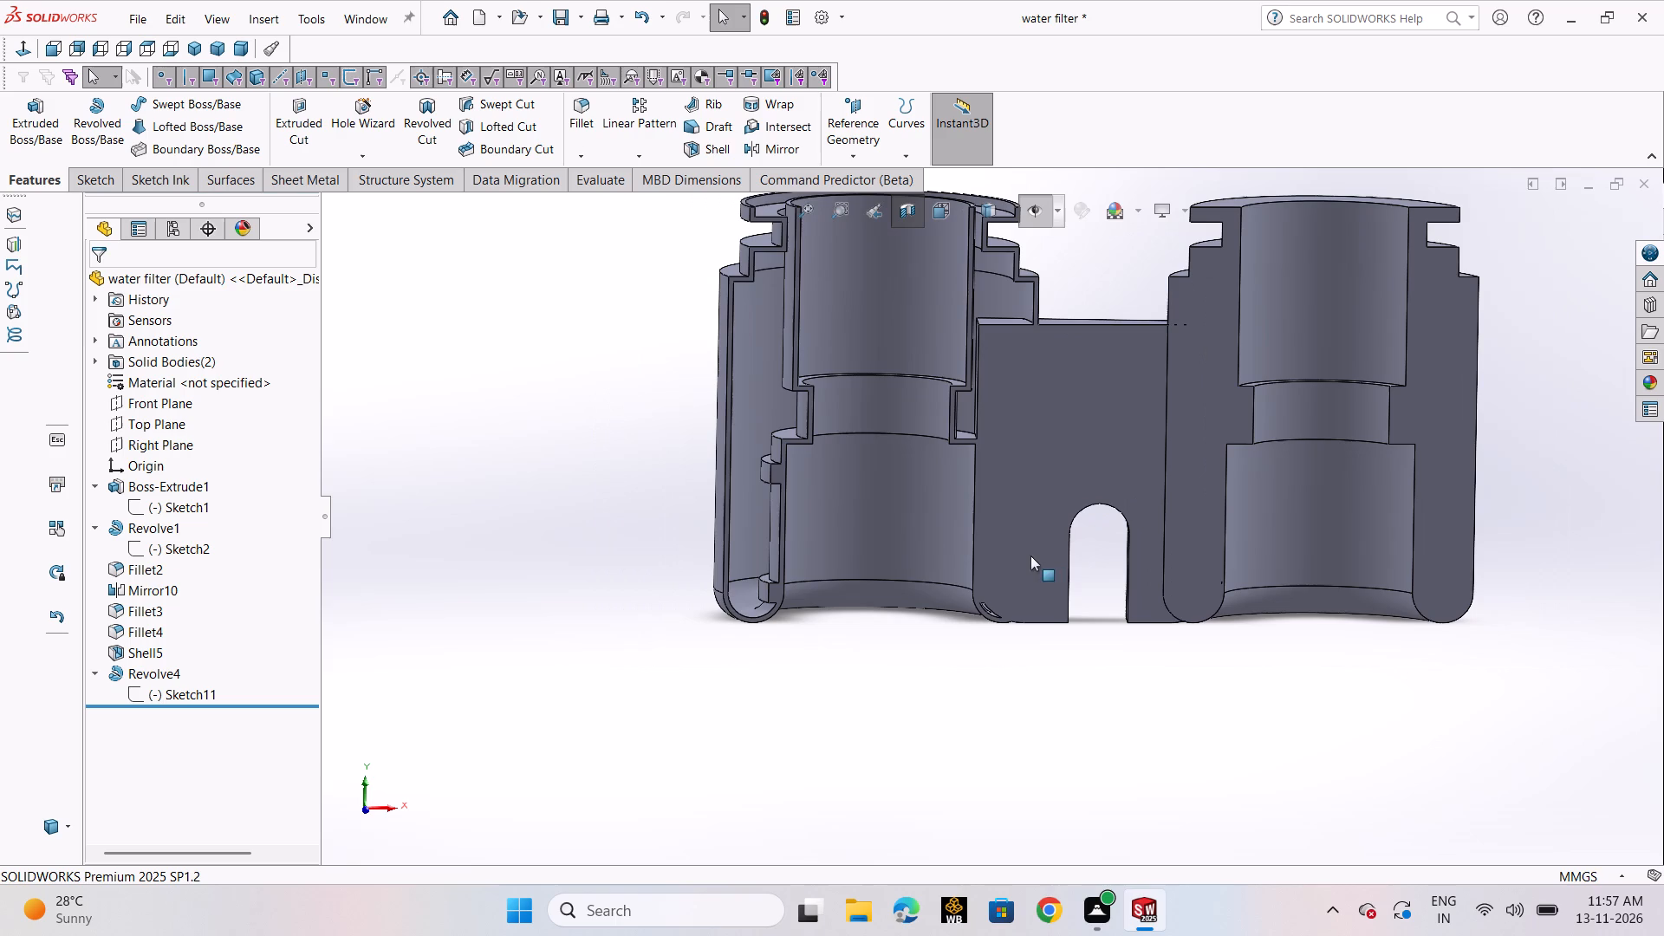
middle_click(978, 627)
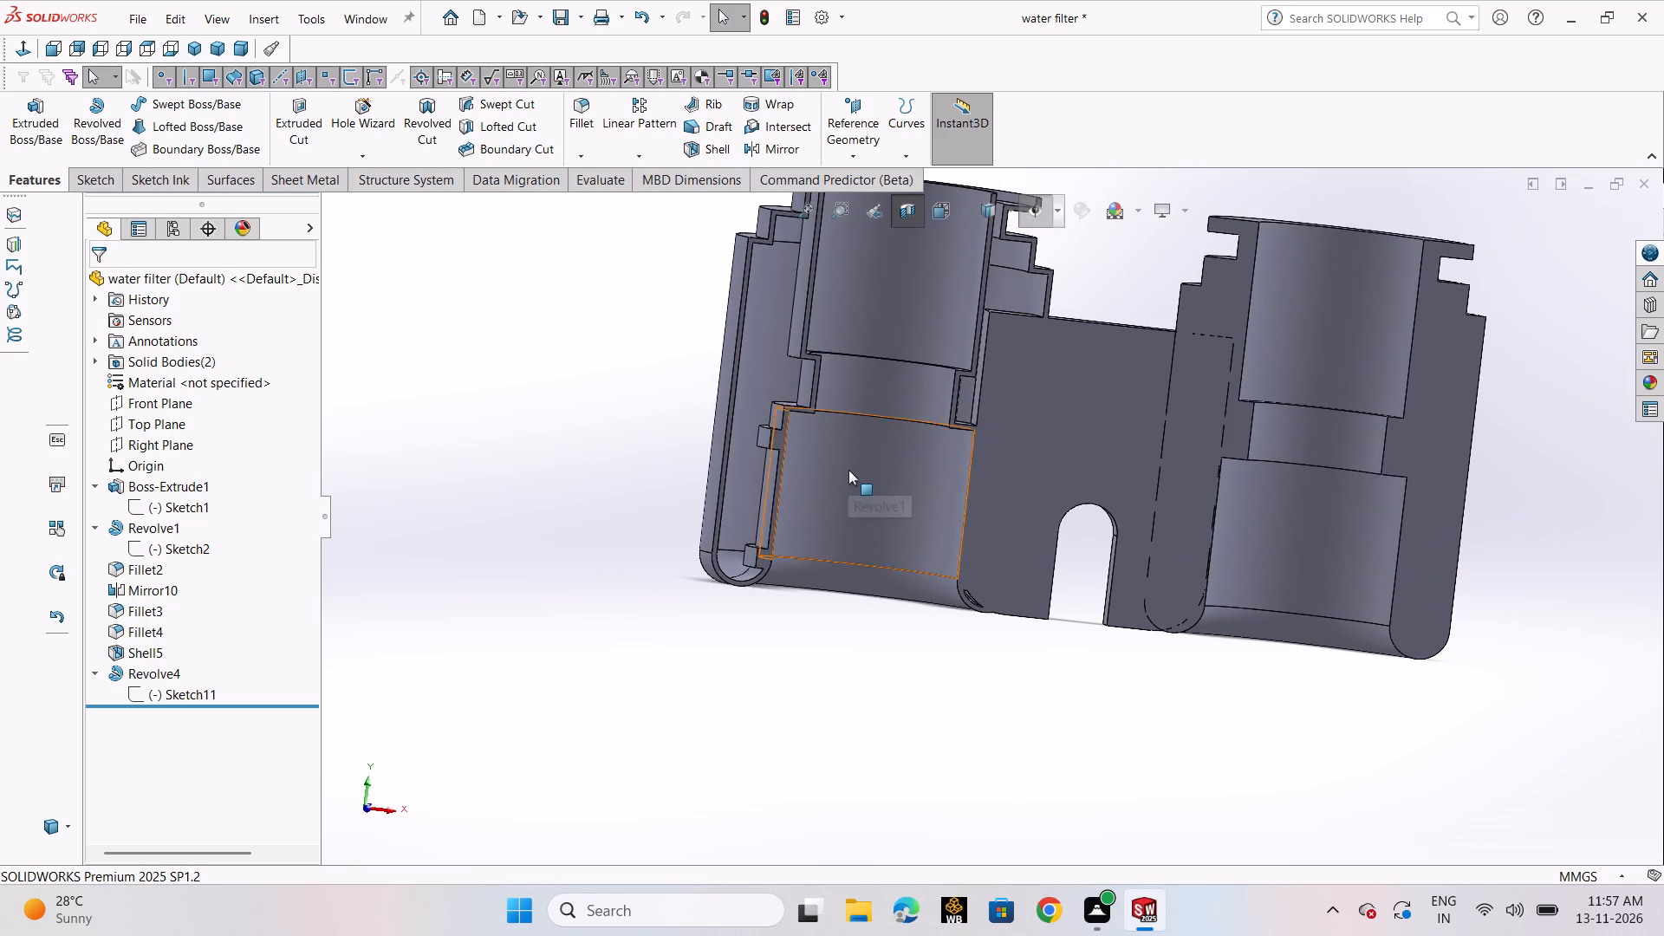
scroll(848, 470, "down", 2)
scroll(848, 470, "up", 5)
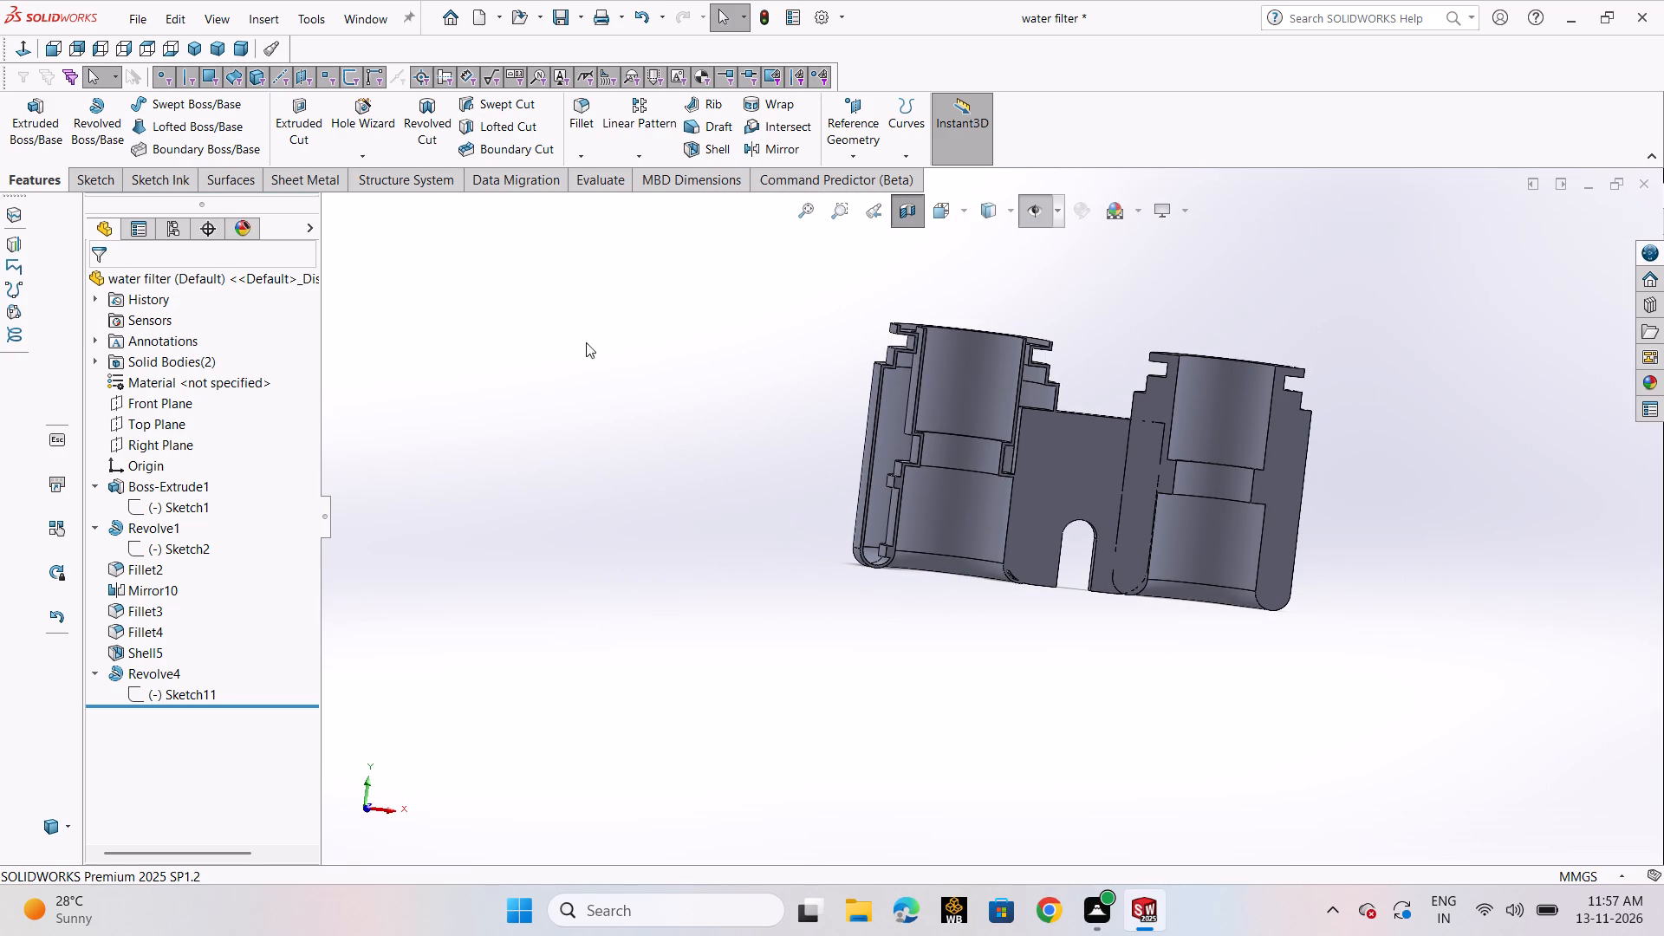
Turn off the section view, show the water filter part in isometric view and save it.
left_click(908, 218)
scroll(1079, 441, "up", 2)
middle_click_drag(1129, 403, 1040, 438)
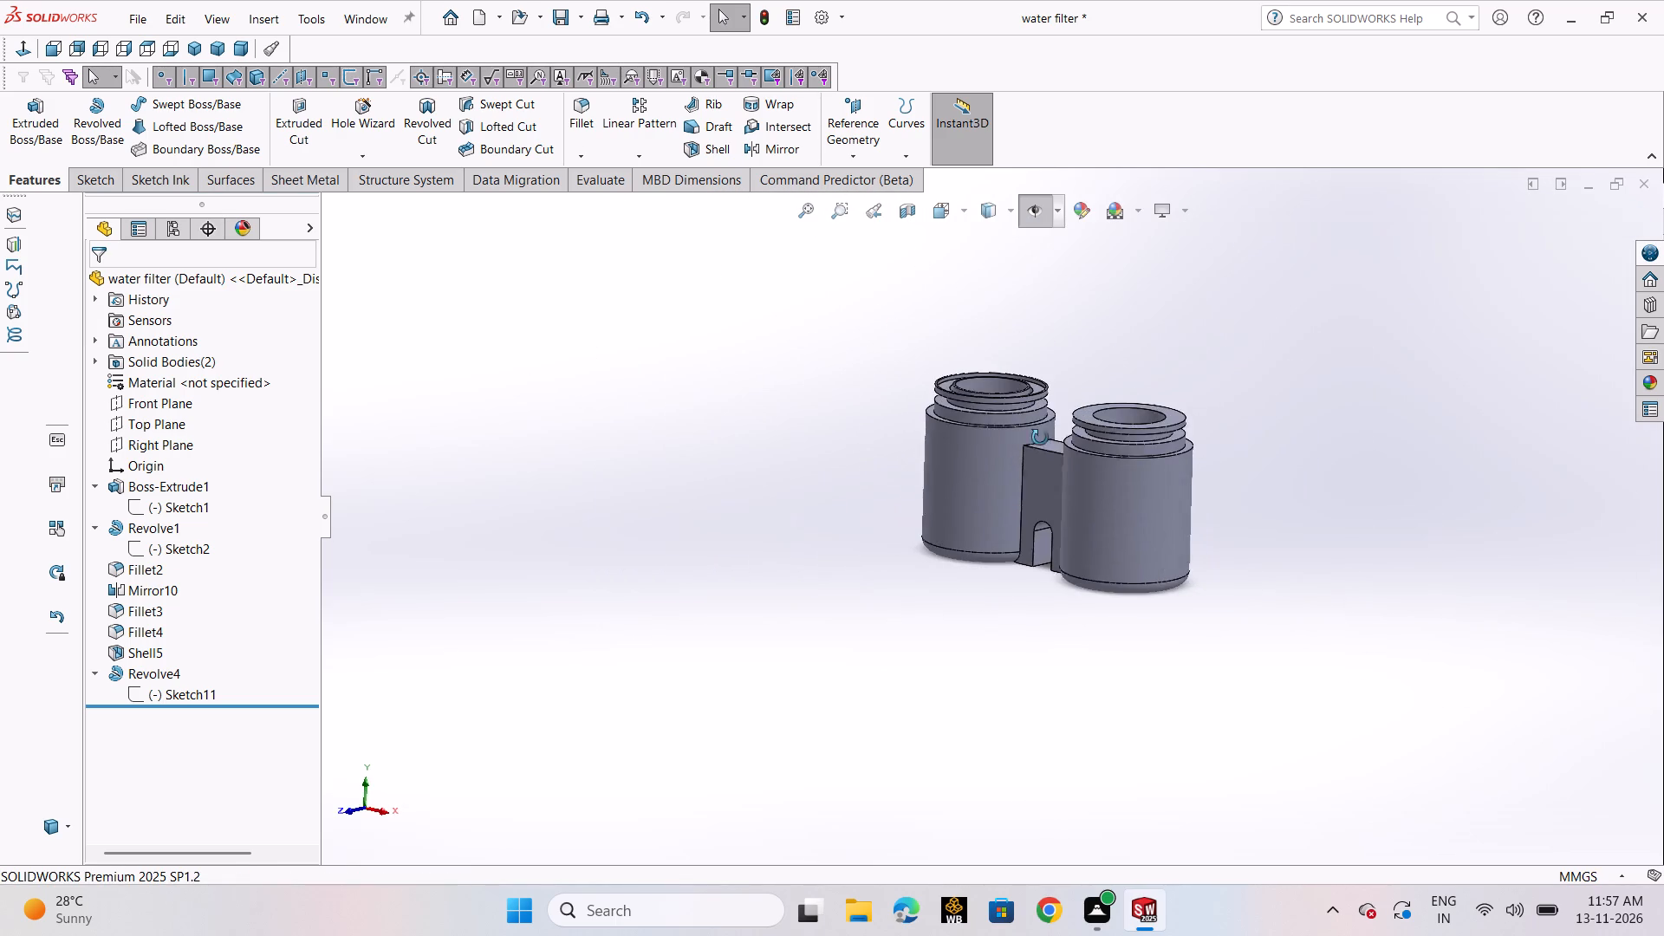
middle_click_drag(1040, 438, 1039, 445)
key("ctrl+7")
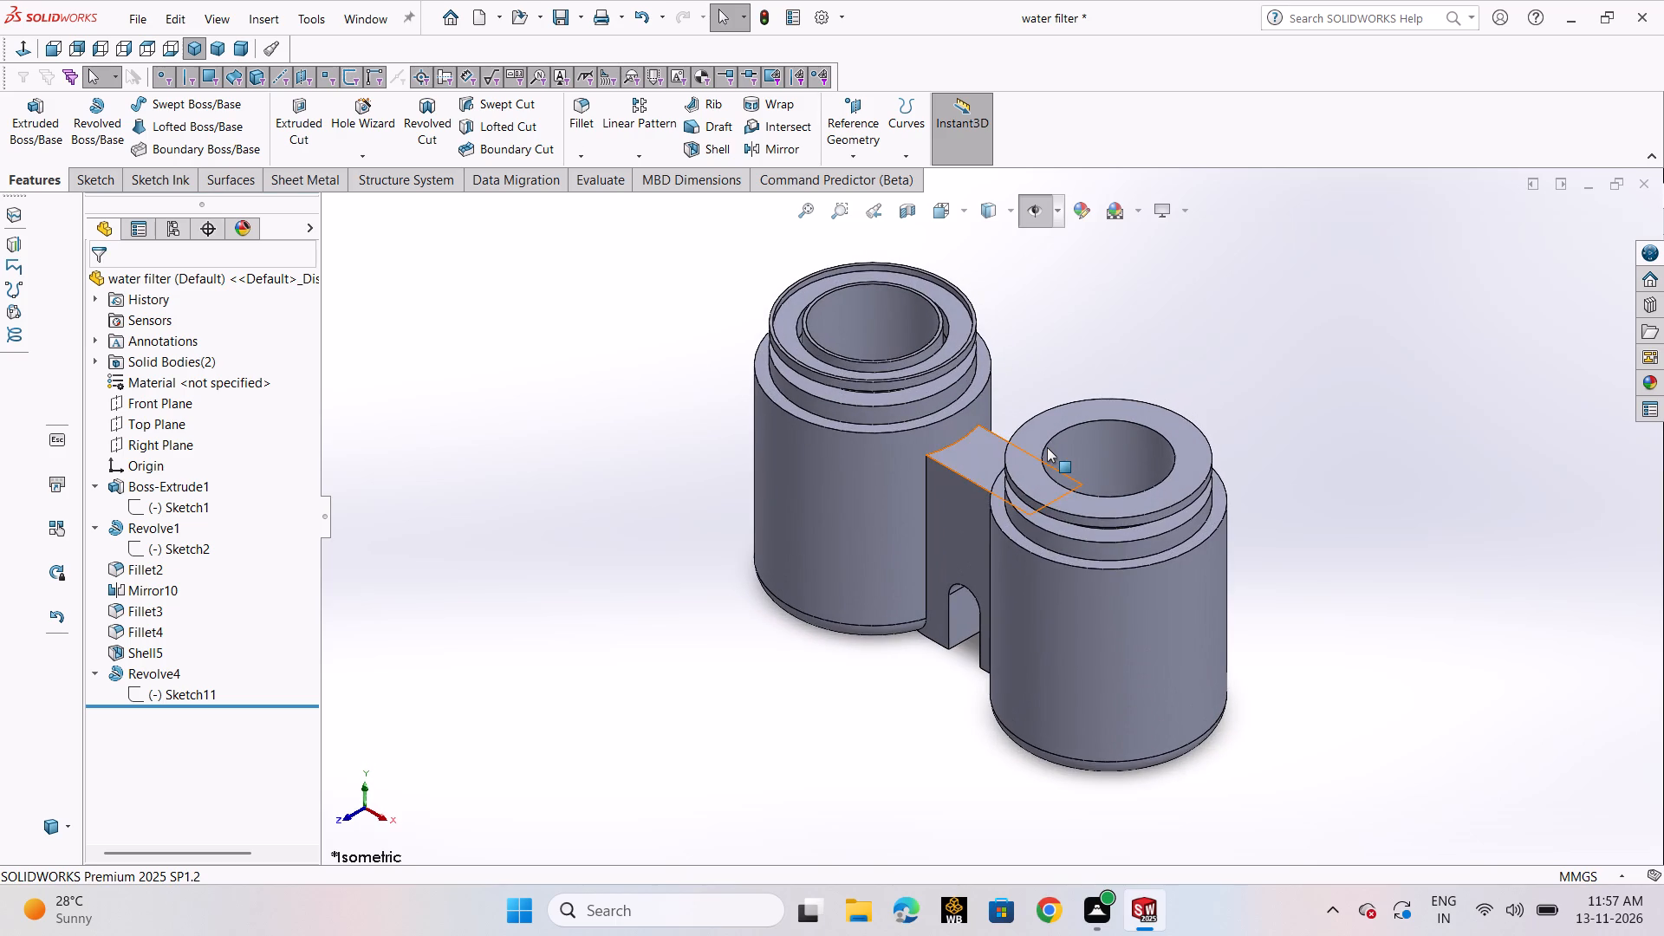
key("ctrl+s")
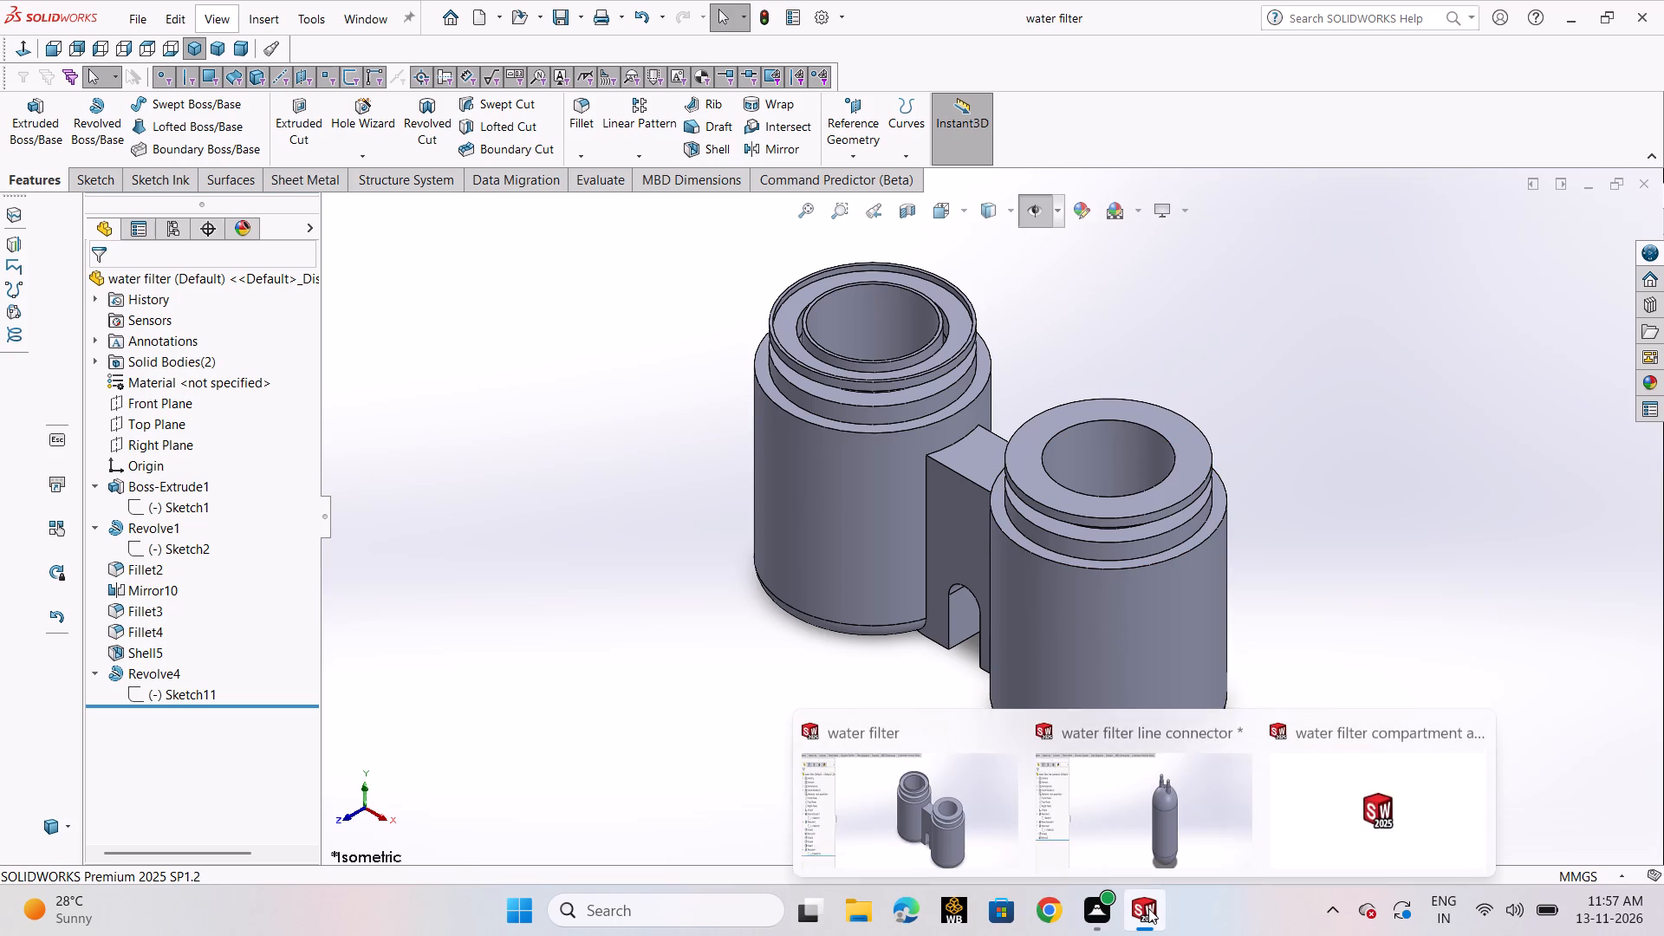
Switch to the water filter compartment assembly and rebuild it with the changed part.
left_click(1382, 815)
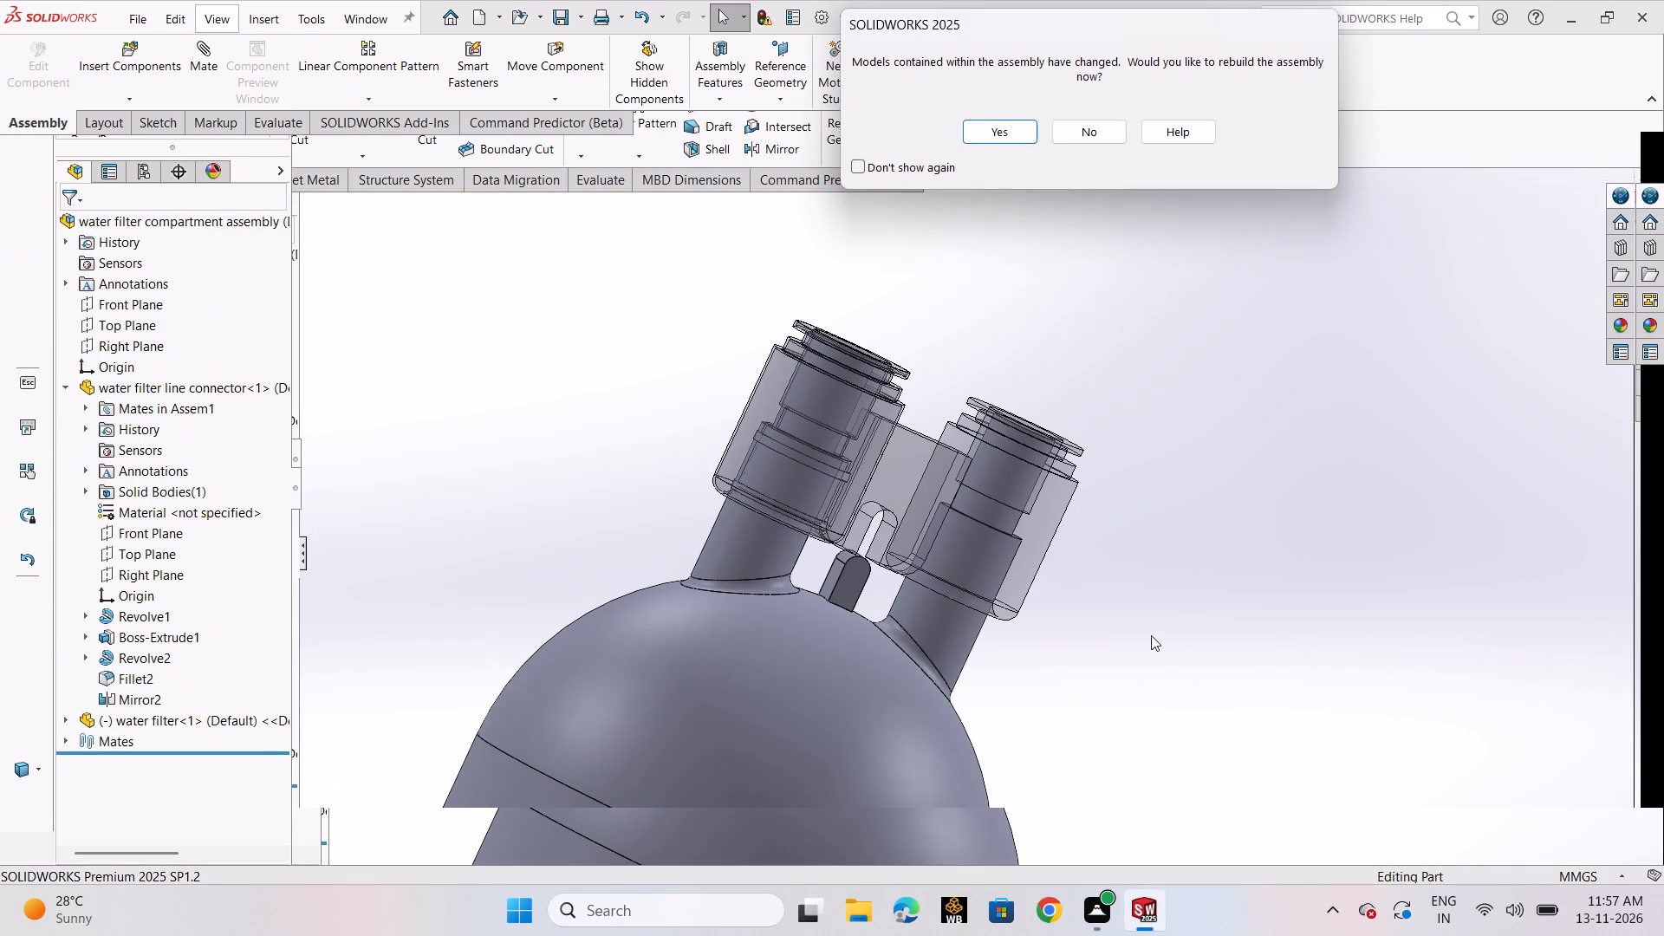
left_click(997, 134)
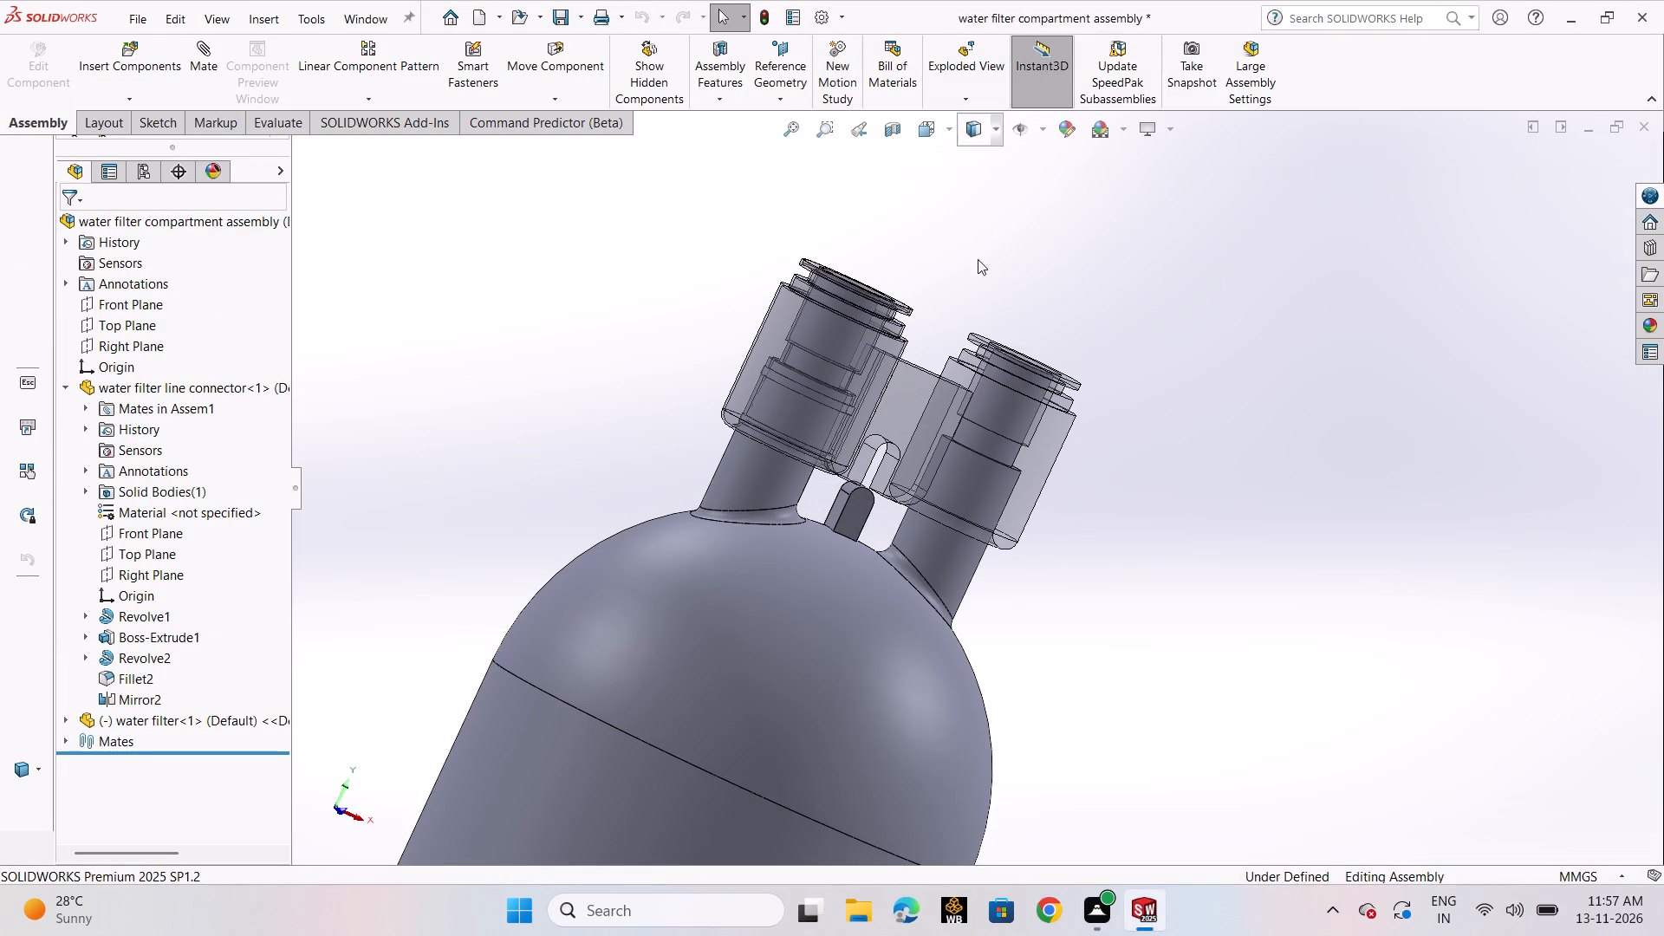
Examine from several sides how the transparent water filter part fits over the line connector's two necks and the tab between them.
scroll(887, 452, "down", 4)
middle_click_drag(1231, 550, 1164, 488)
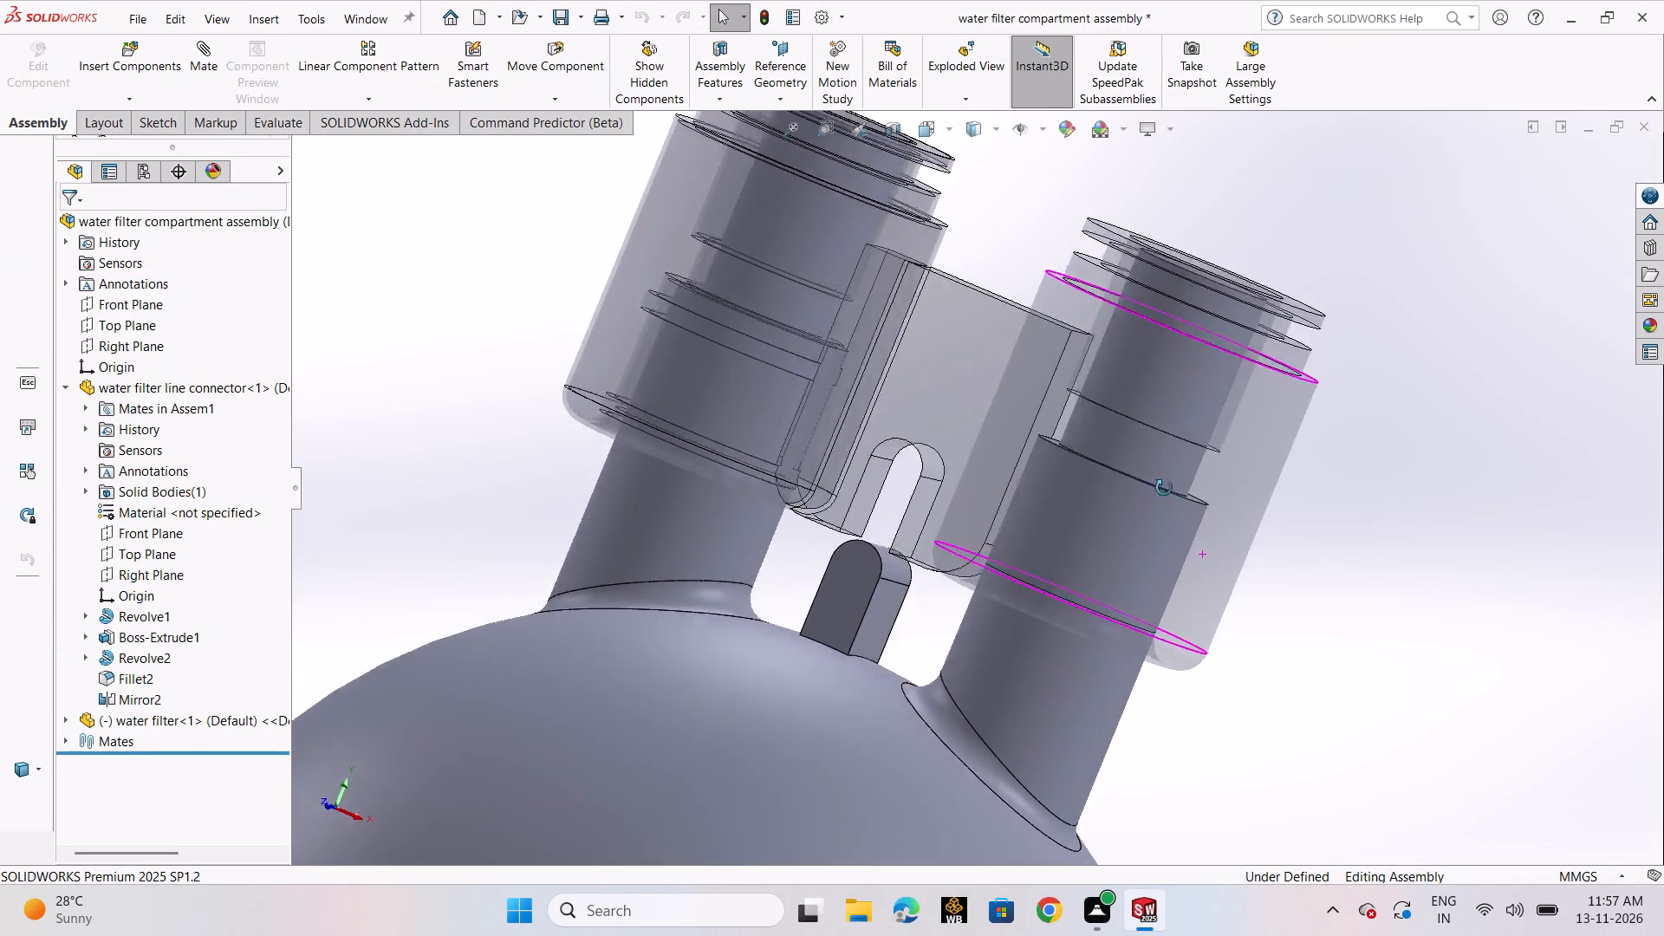
middle_click_drag(1164, 488, 1155, 516)
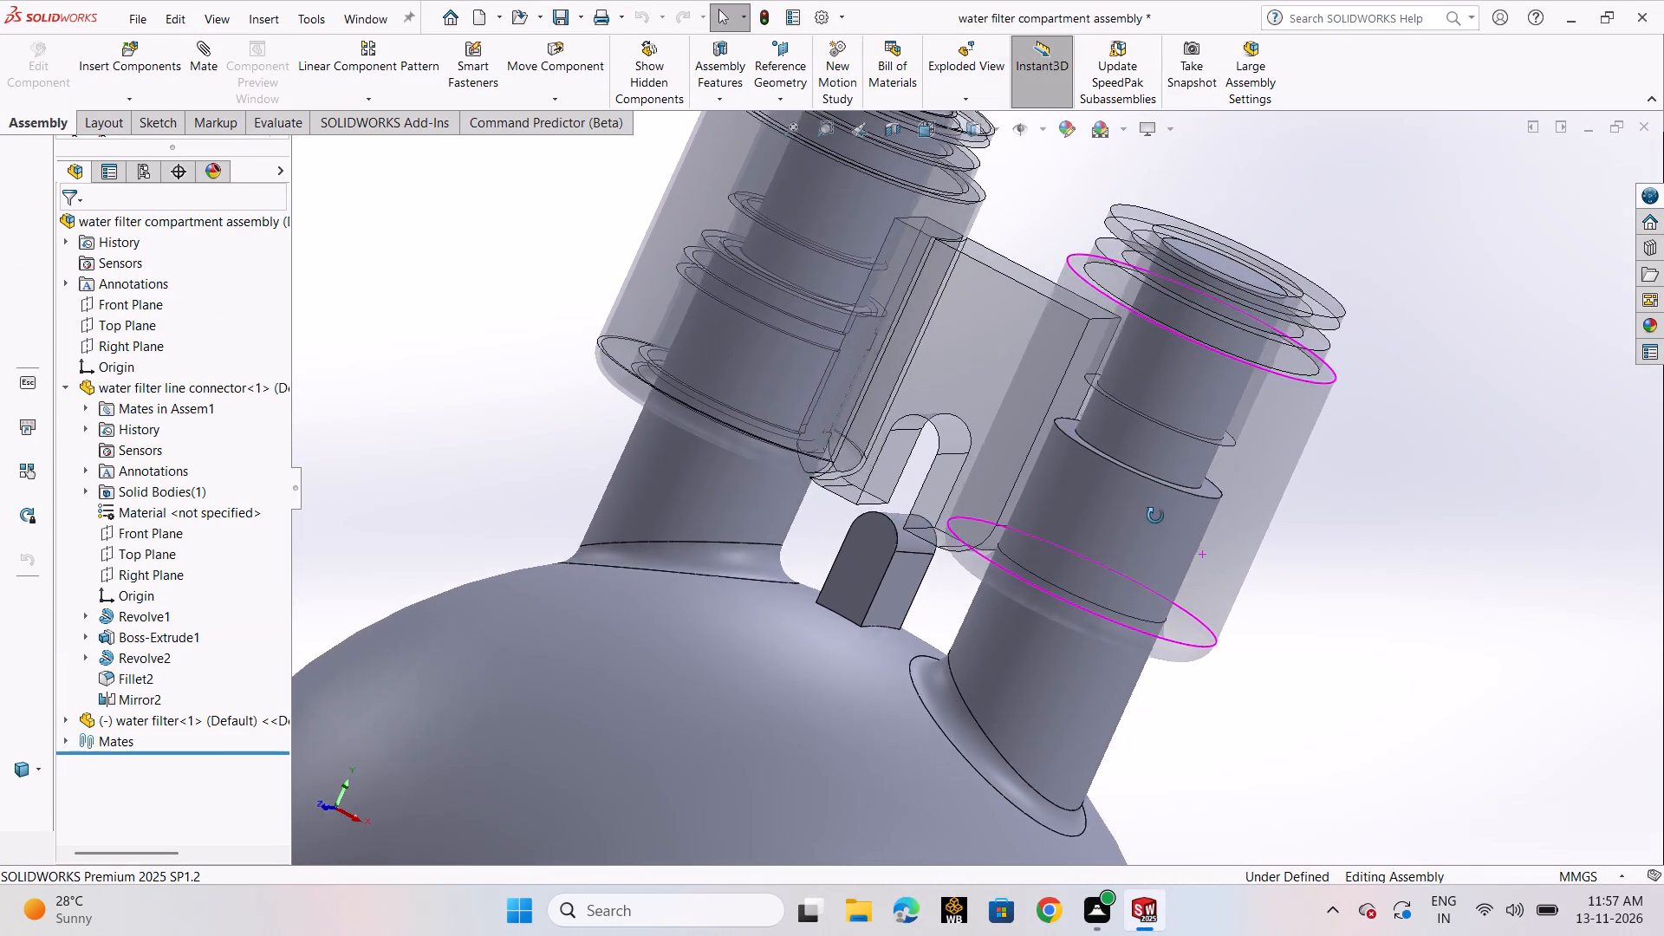
middle_click_drag(1155, 516, 1303, 686)
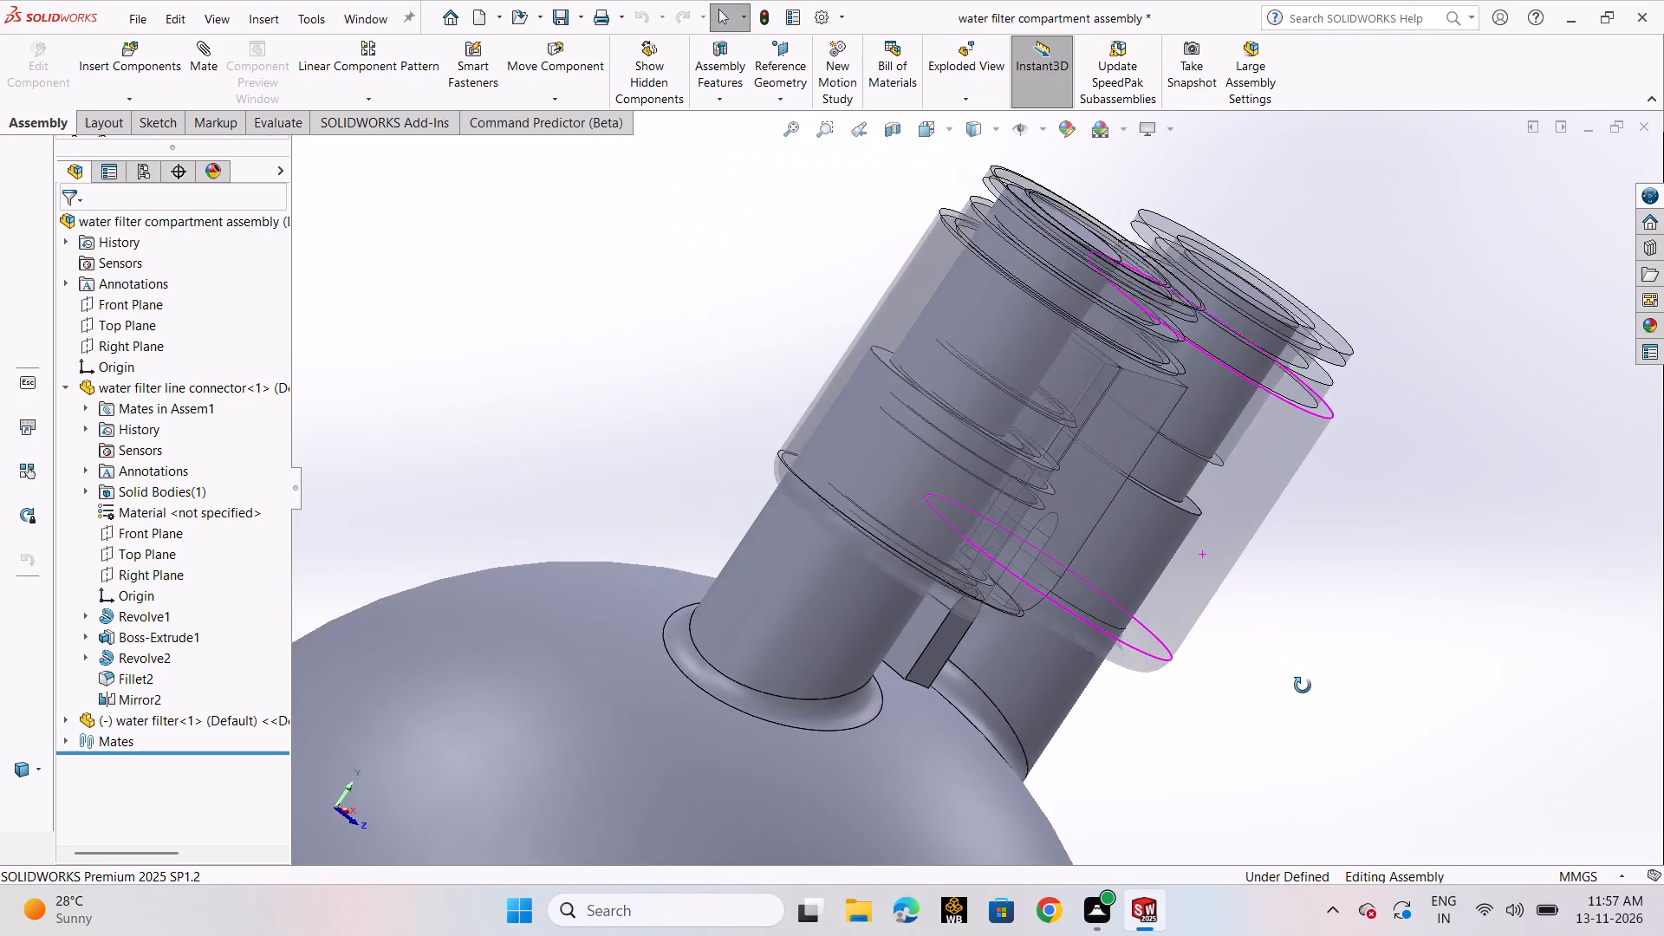
middle_click_drag(1303, 686, 929, 615)
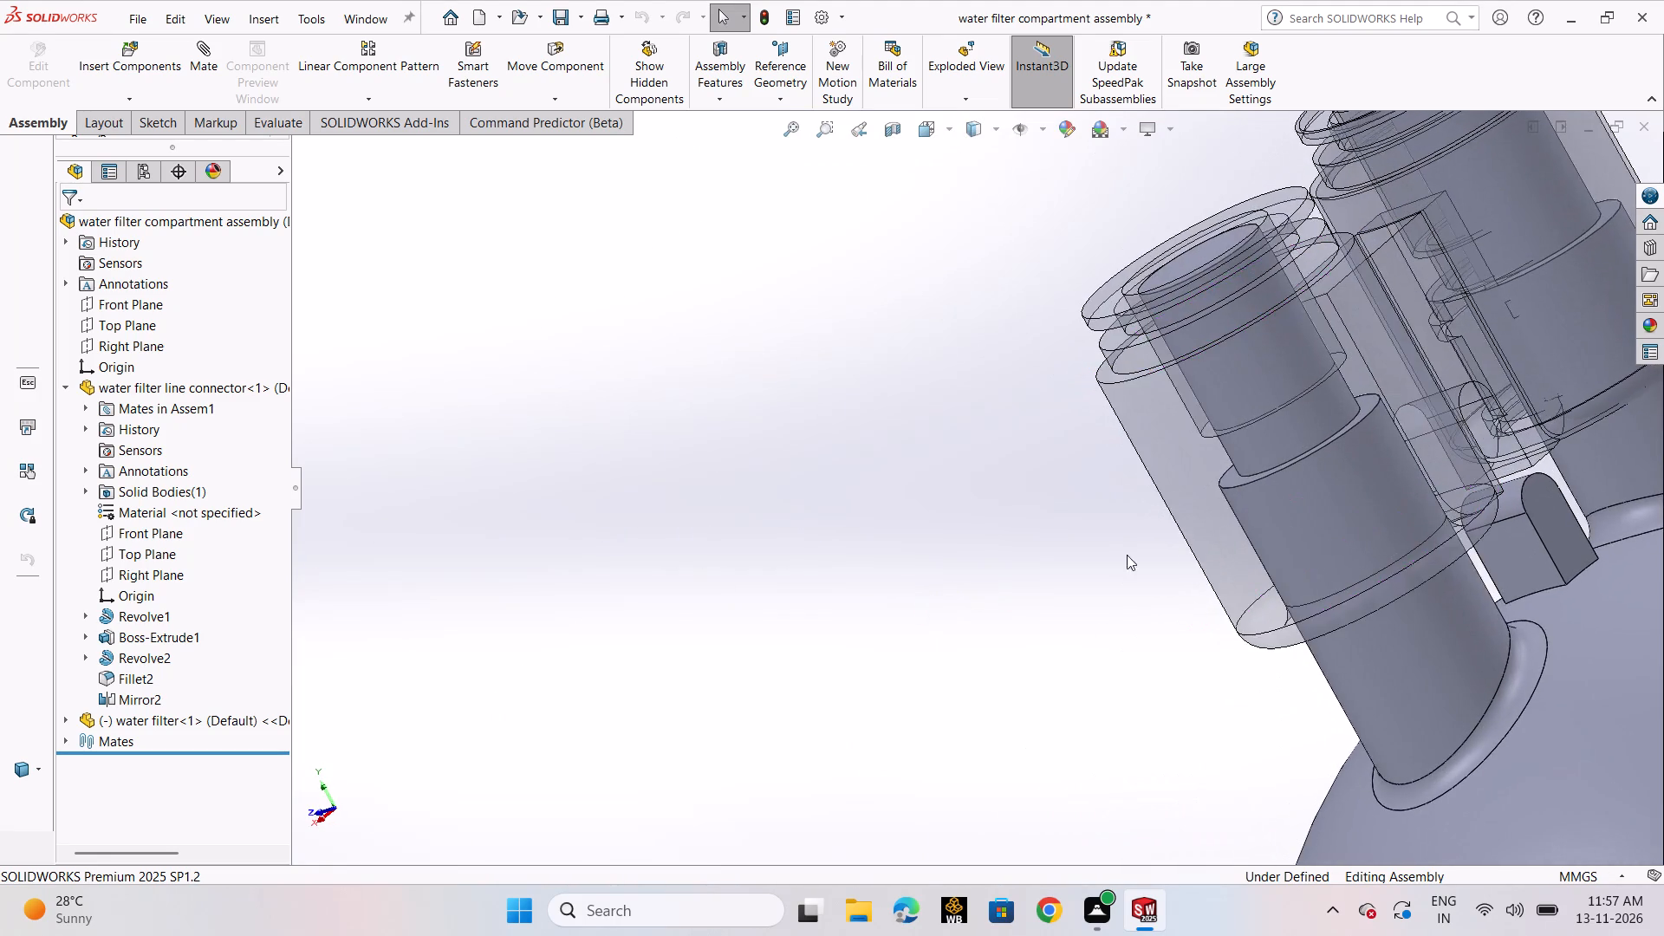
scroll(1185, 523, "up", 3)
middle_click_drag(1372, 399, 1254, 596)
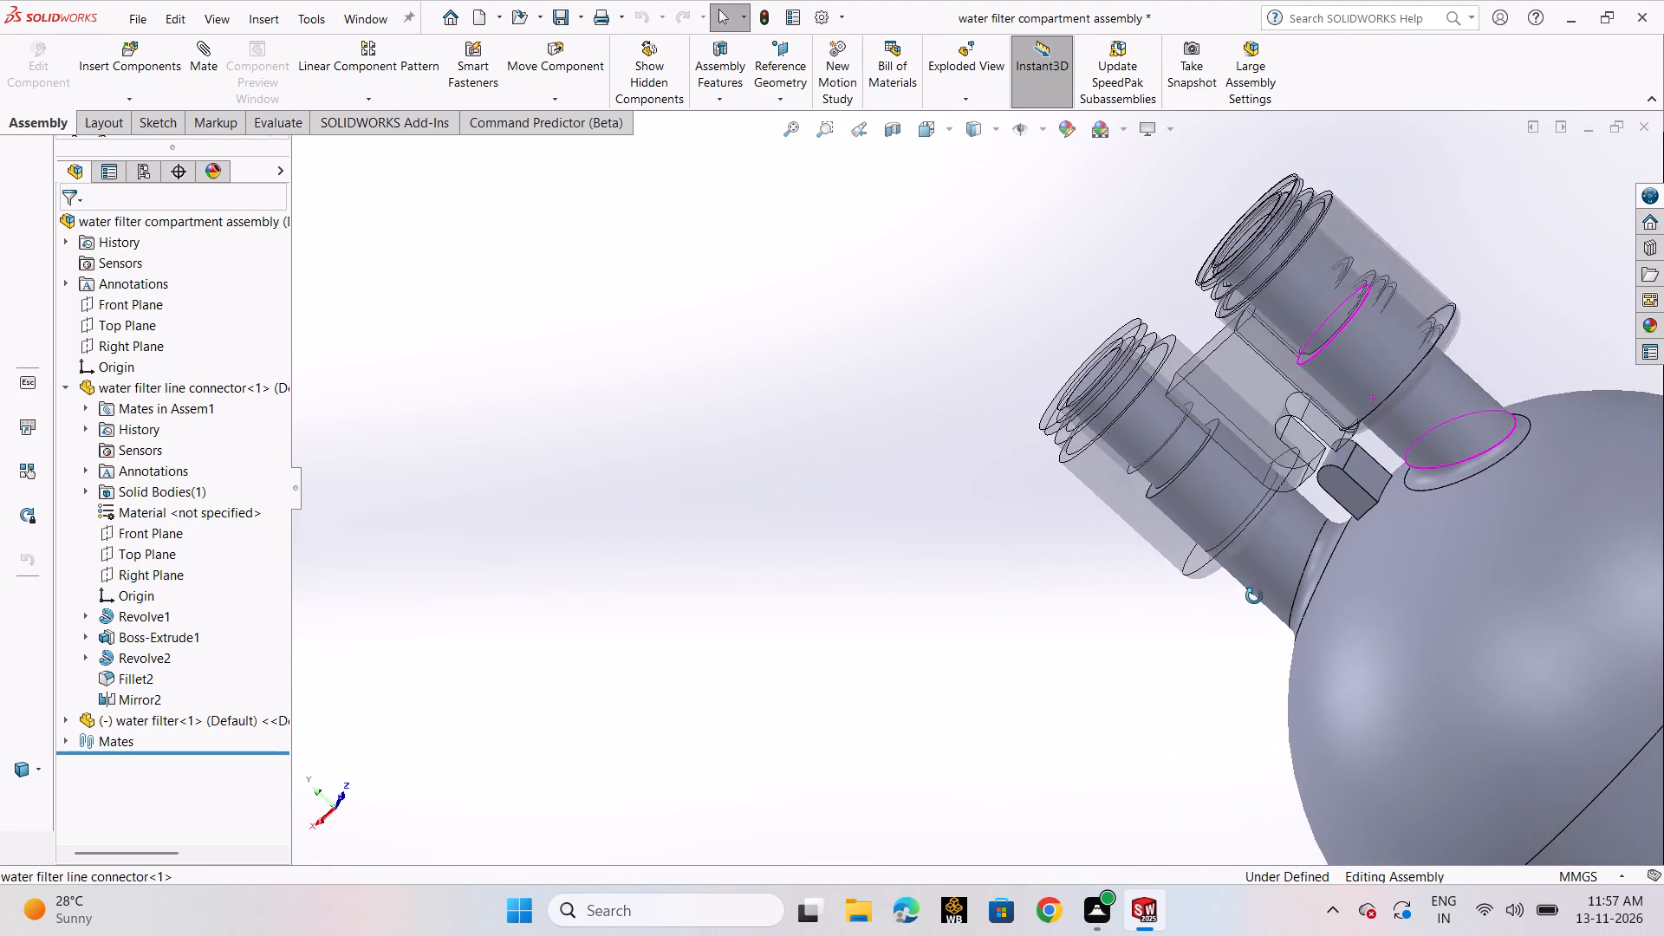
middle_click_drag(1254, 596, 1517, 375)
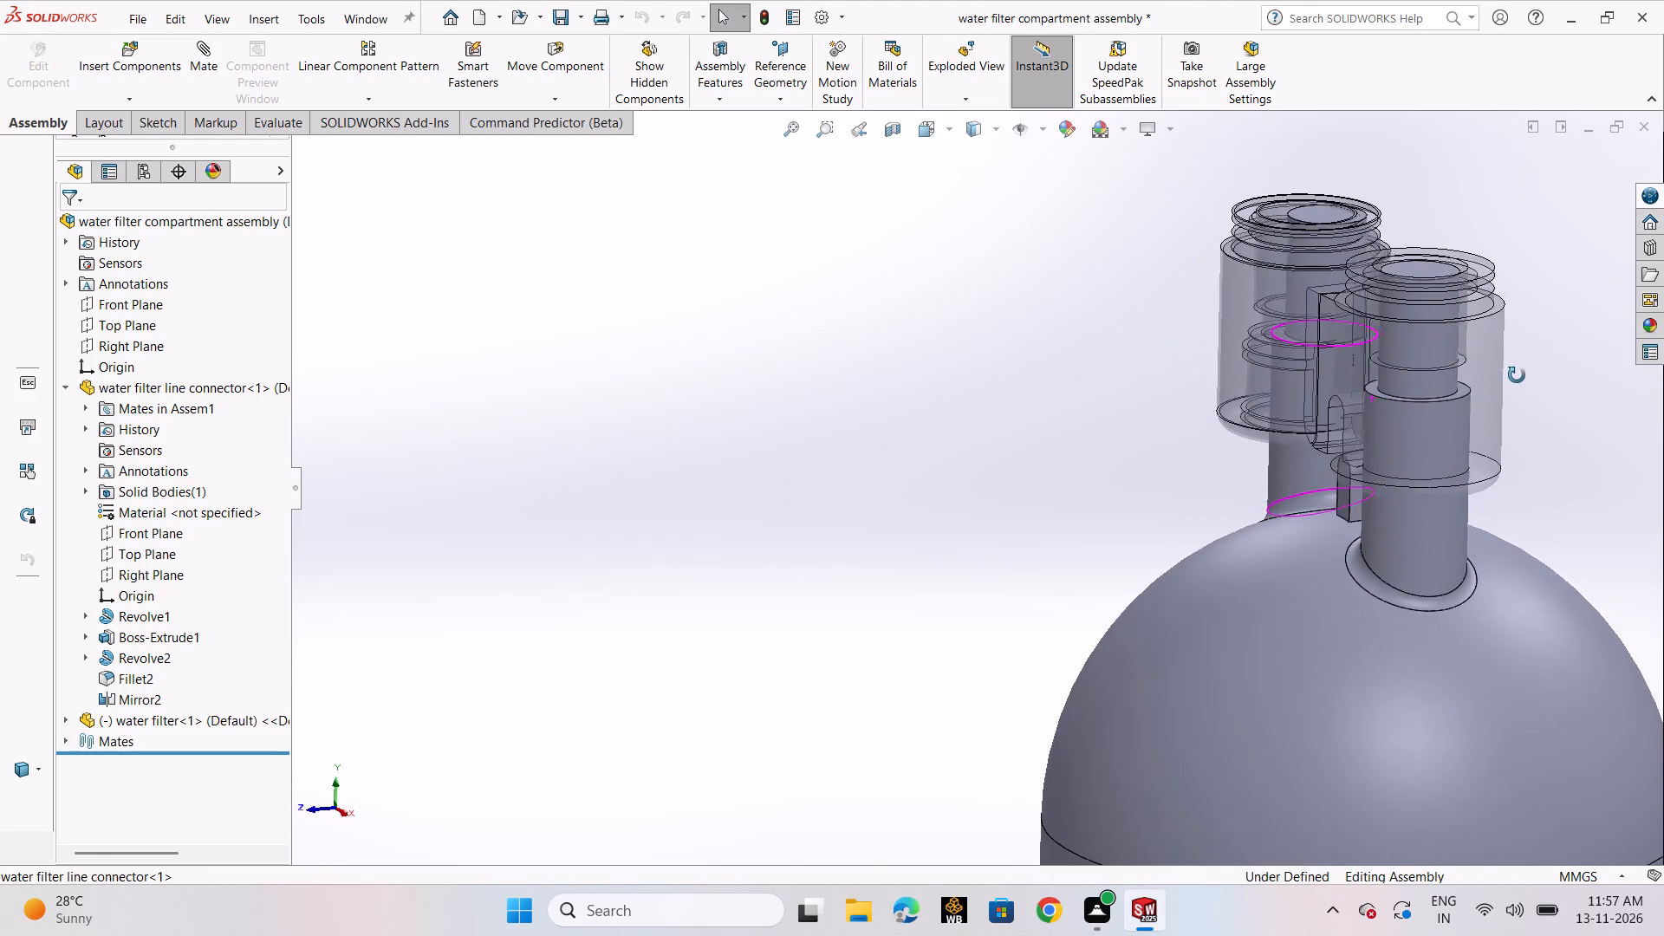
middle_click_drag(1517, 375, 1518, 375)
scroll(1430, 432, "up", 2)
scroll(1310, 457, "down", 4)
middle_click_drag(912, 500, 1011, 504)
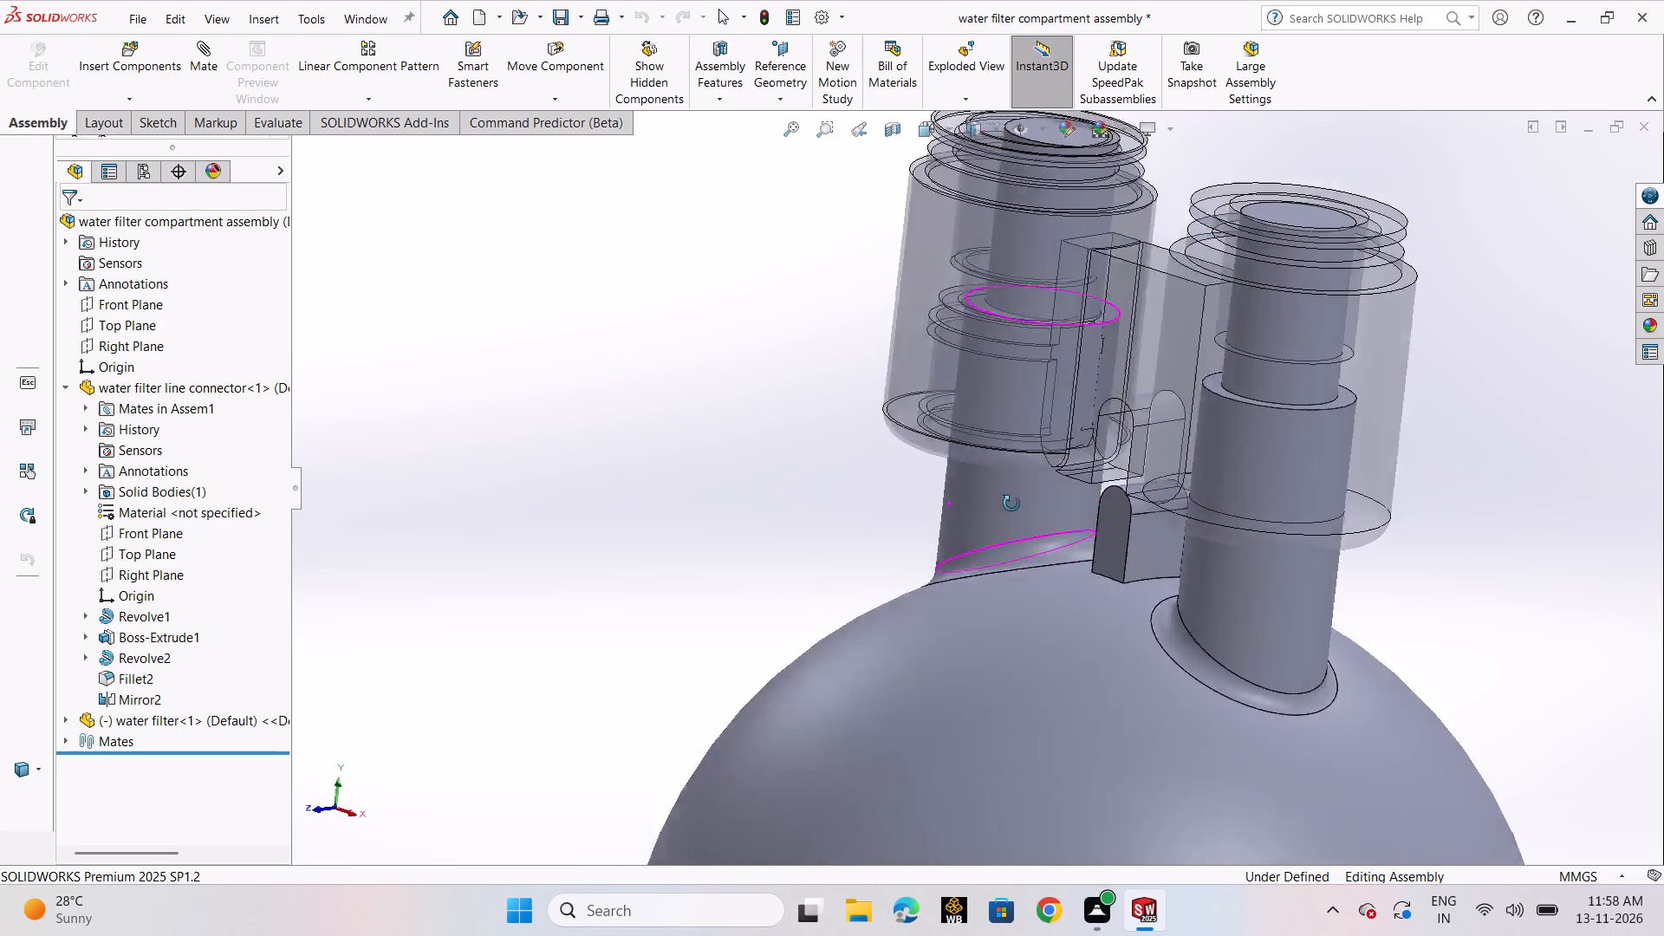
middle_click_drag(1011, 504, 1011, 476)
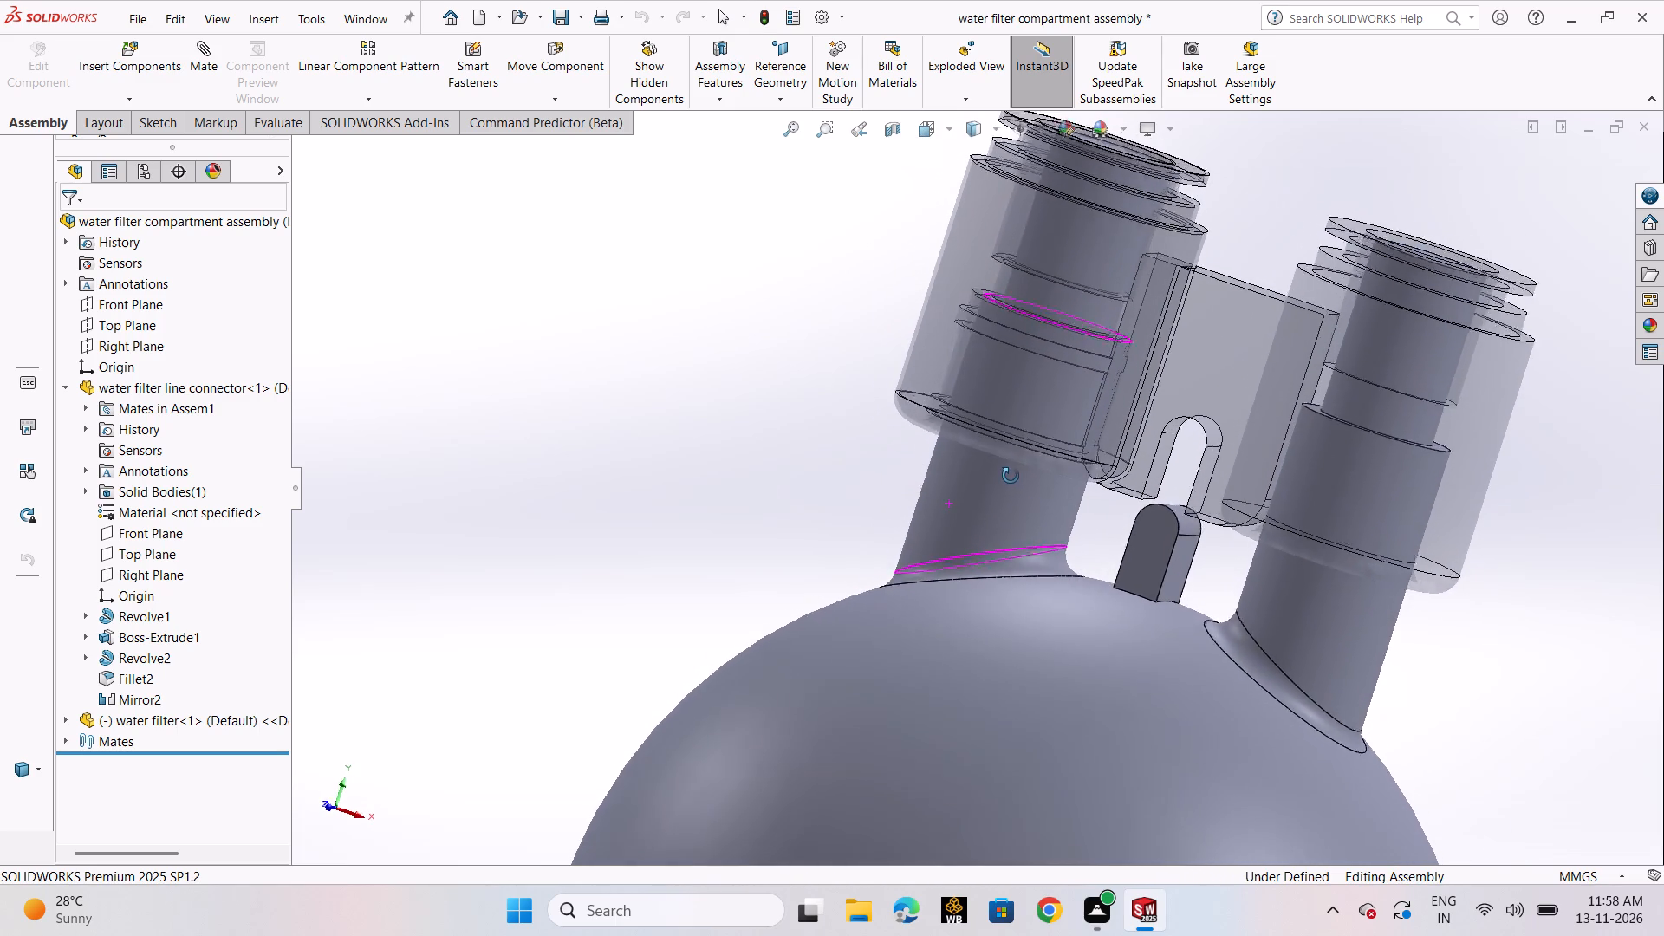
middle_click_drag(1011, 476, 1013, 471)
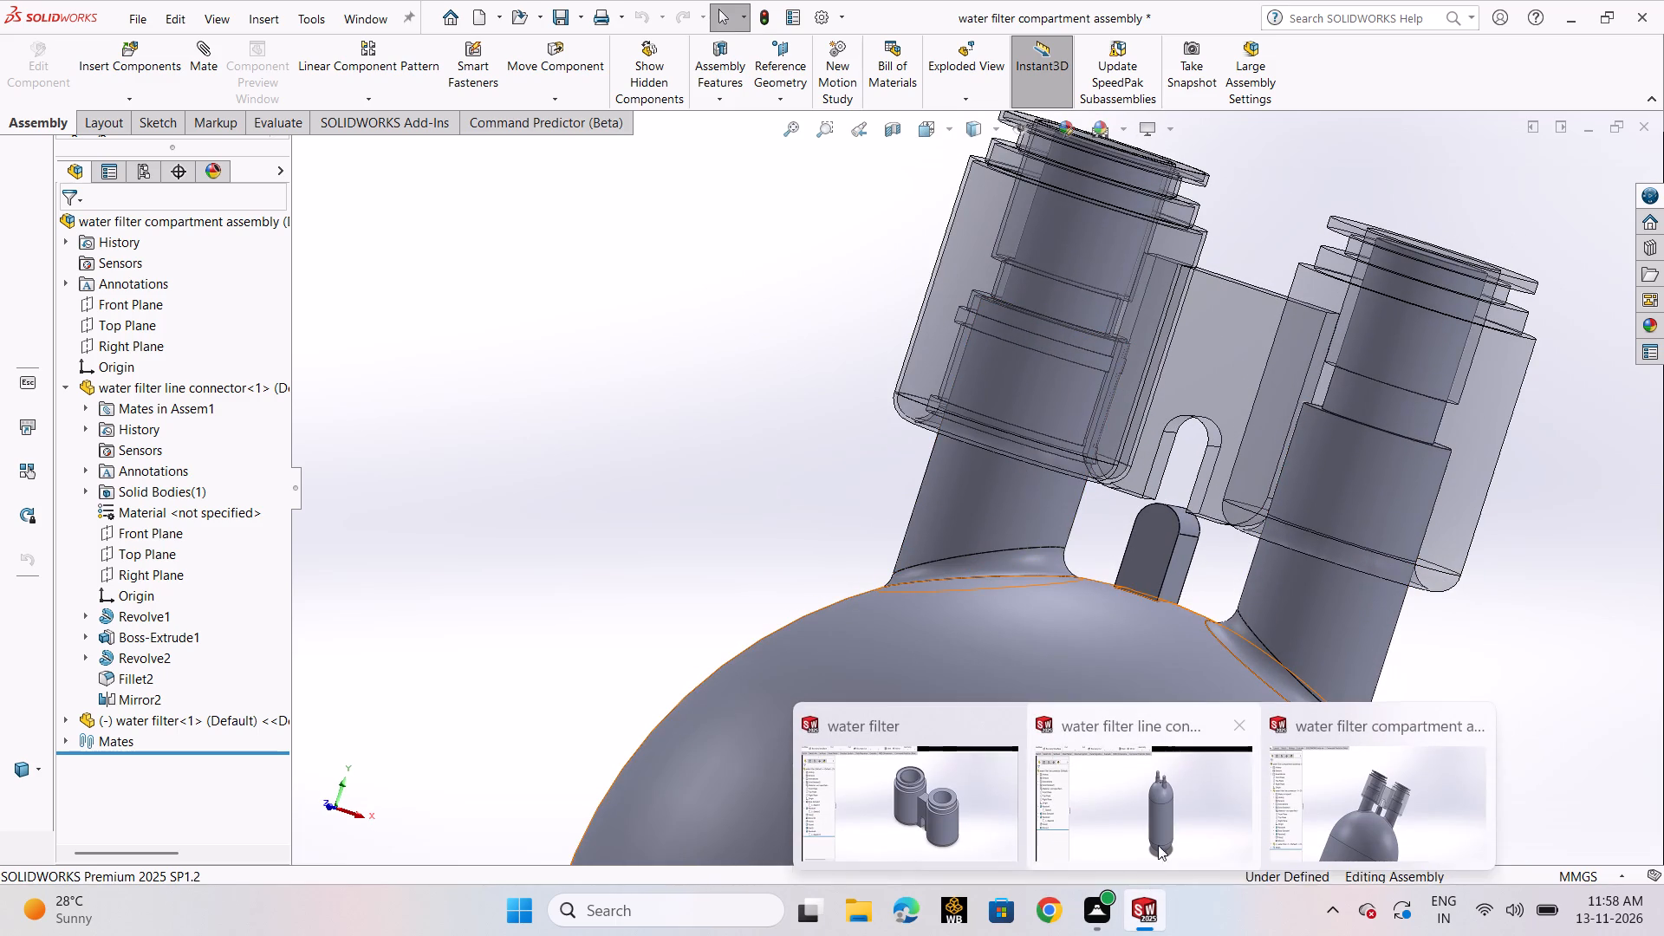
Switch from the assembly to the water filter part.
left_click(948, 813)
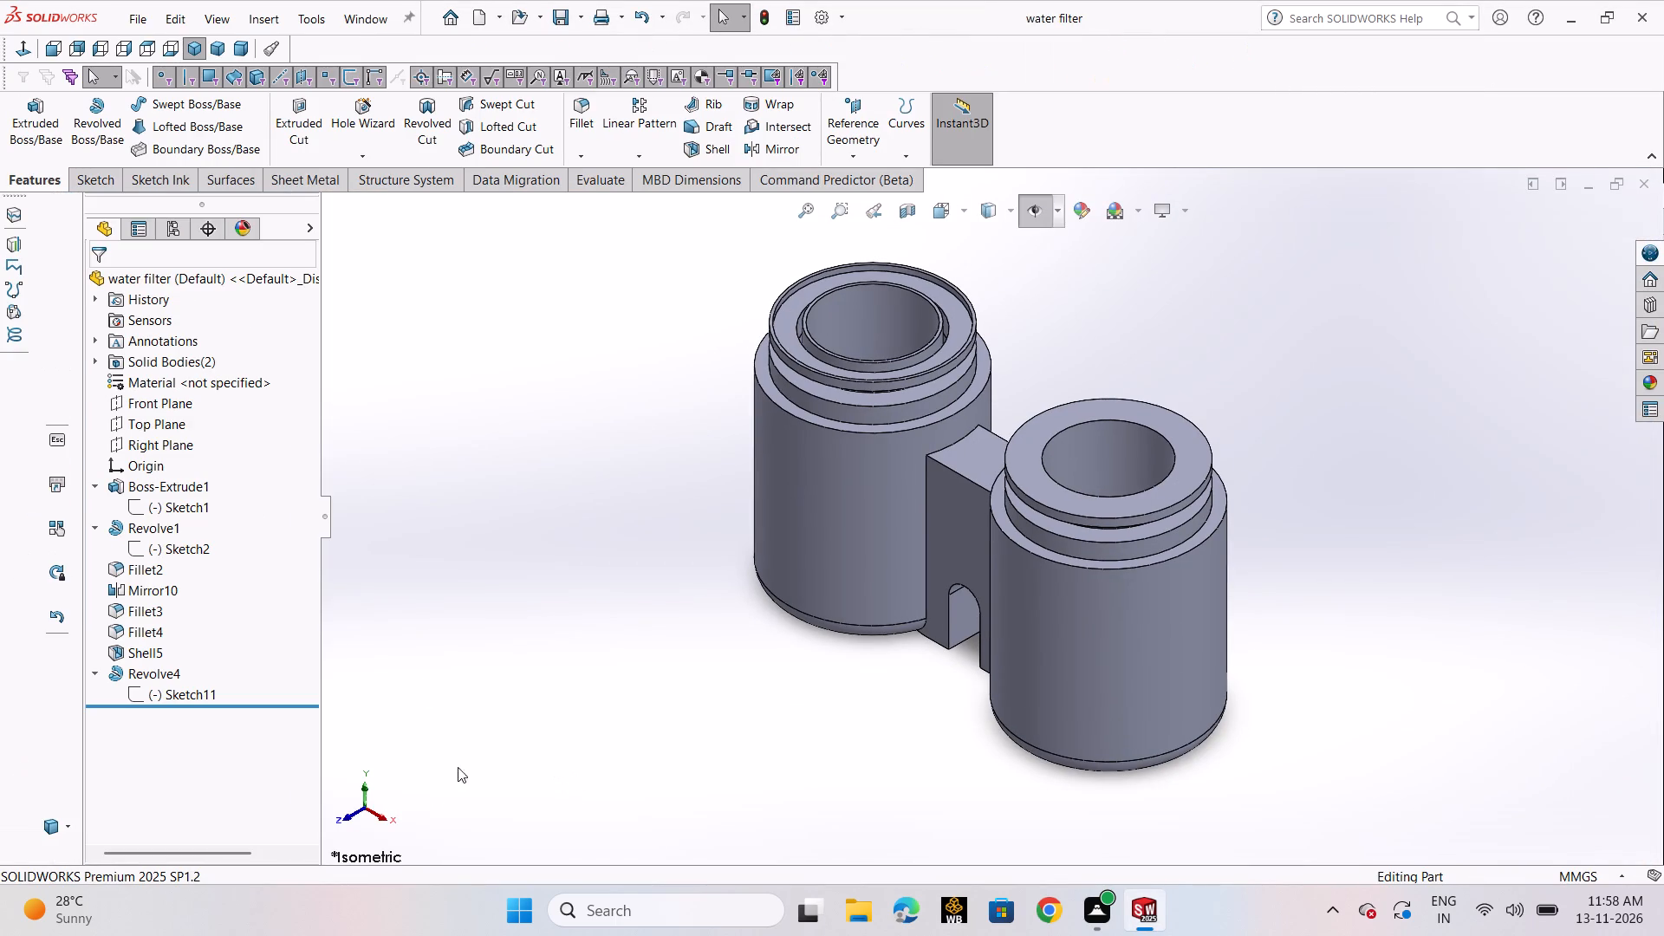
scroll(549, 676, "up", 1)
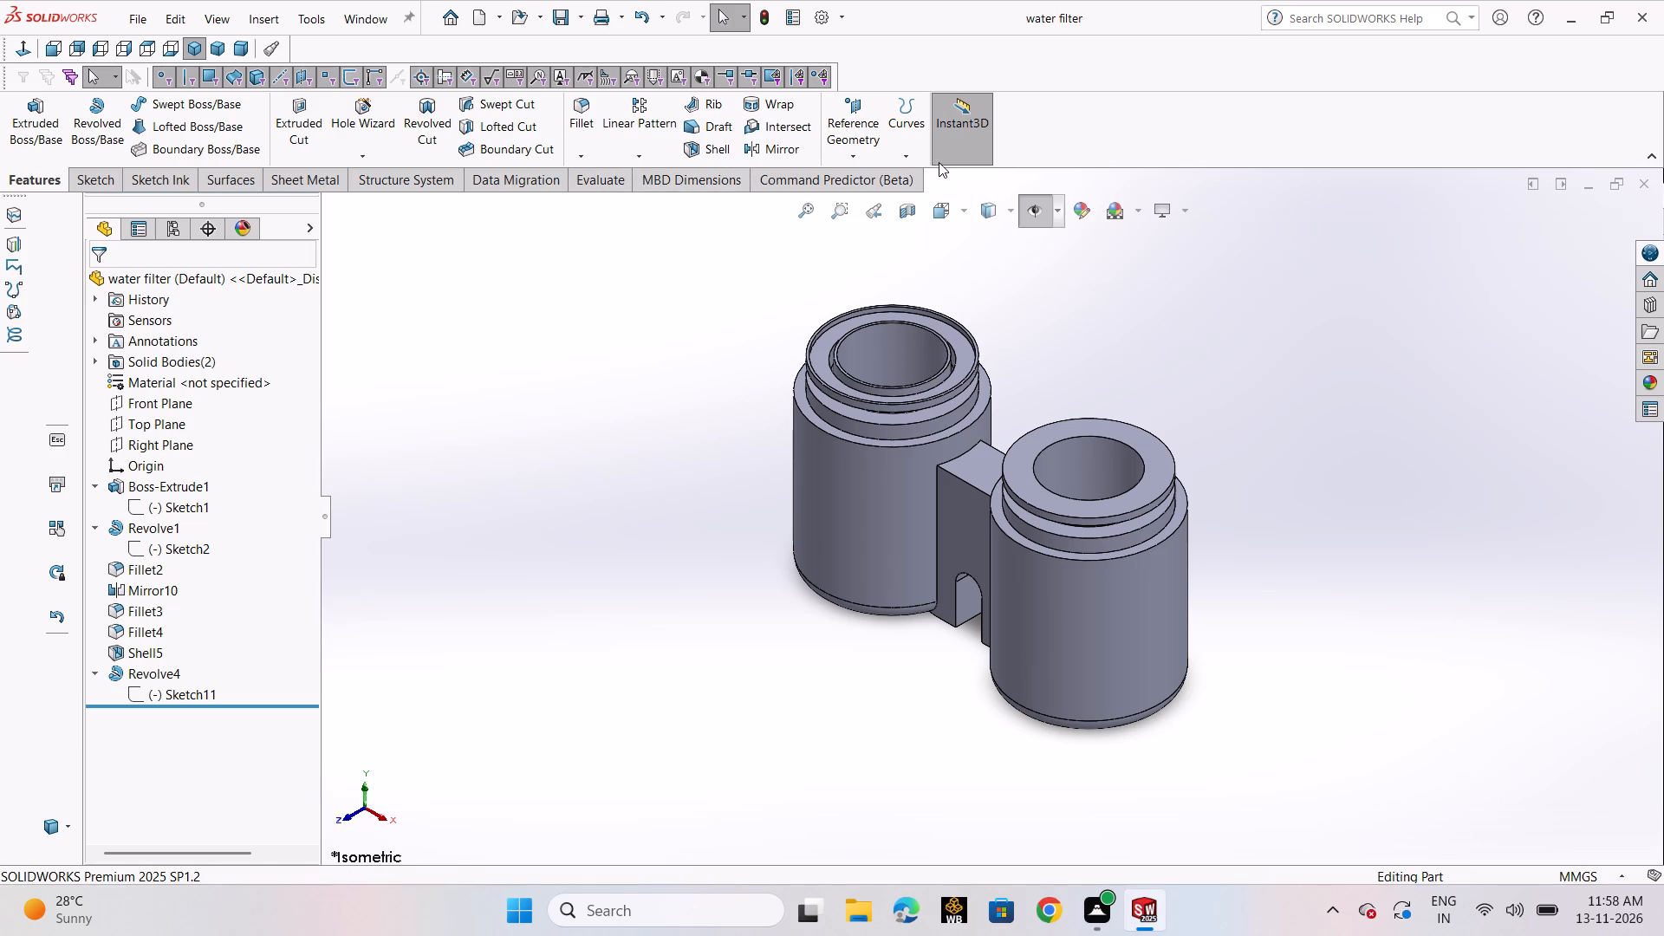
Mirror the Revolve4 bands about the Right Plane into the opposite cylindrical body, using Revolve4 as the feature to mirror.
left_click(770, 147)
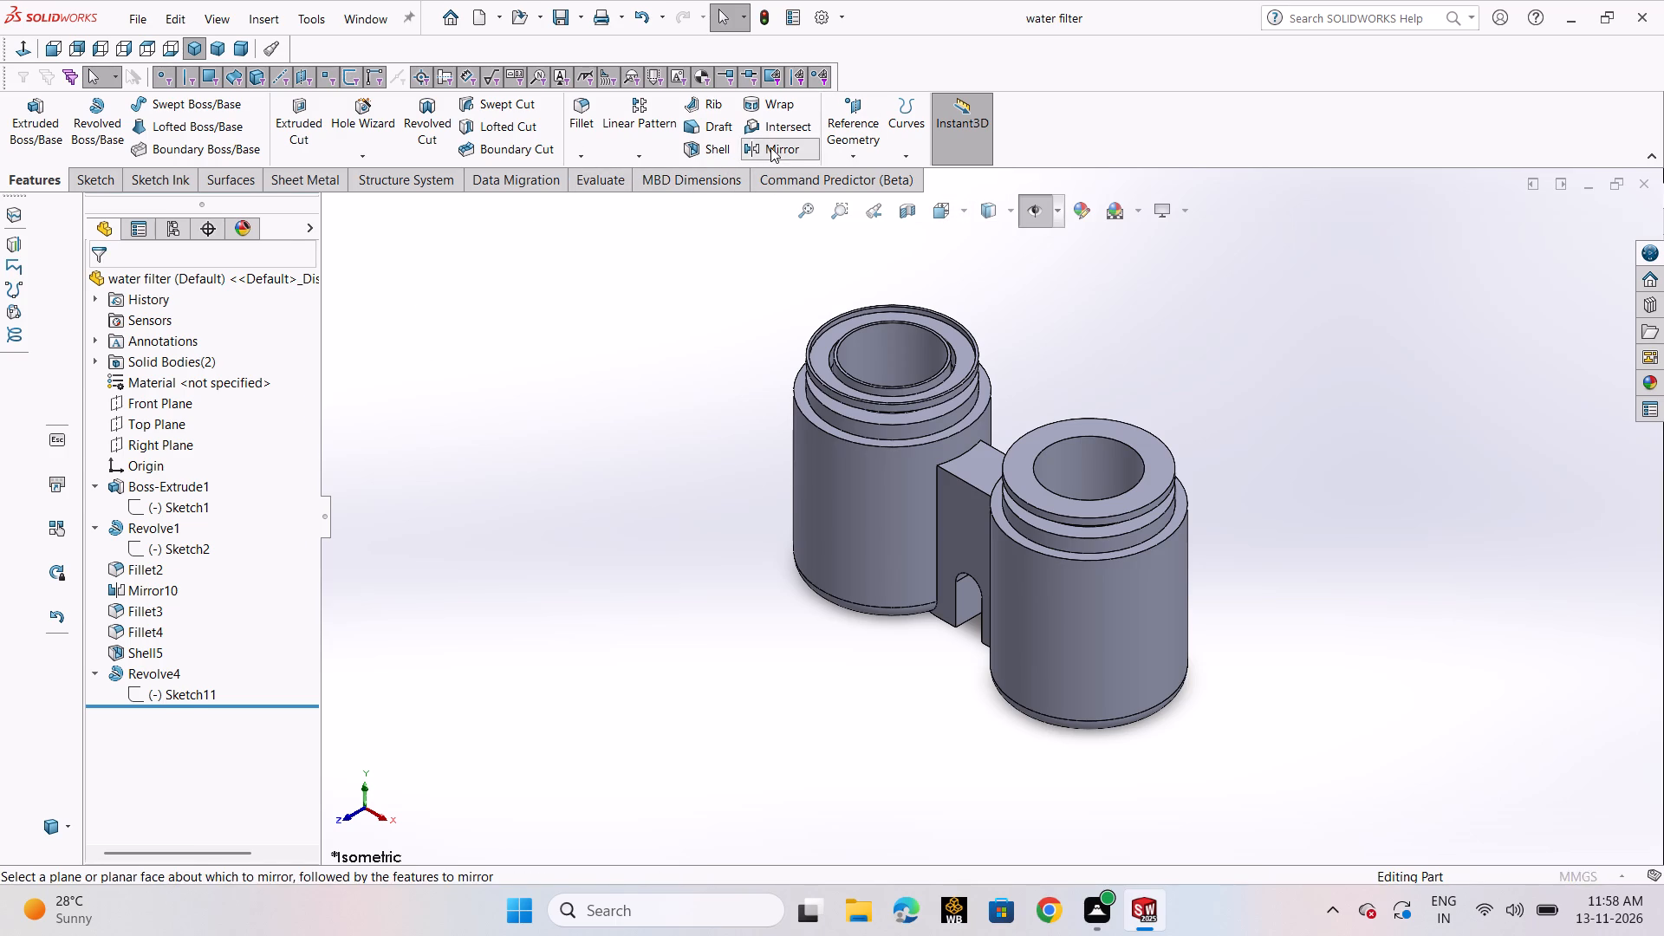
middle_click_drag(944, 710, 1079, 603)
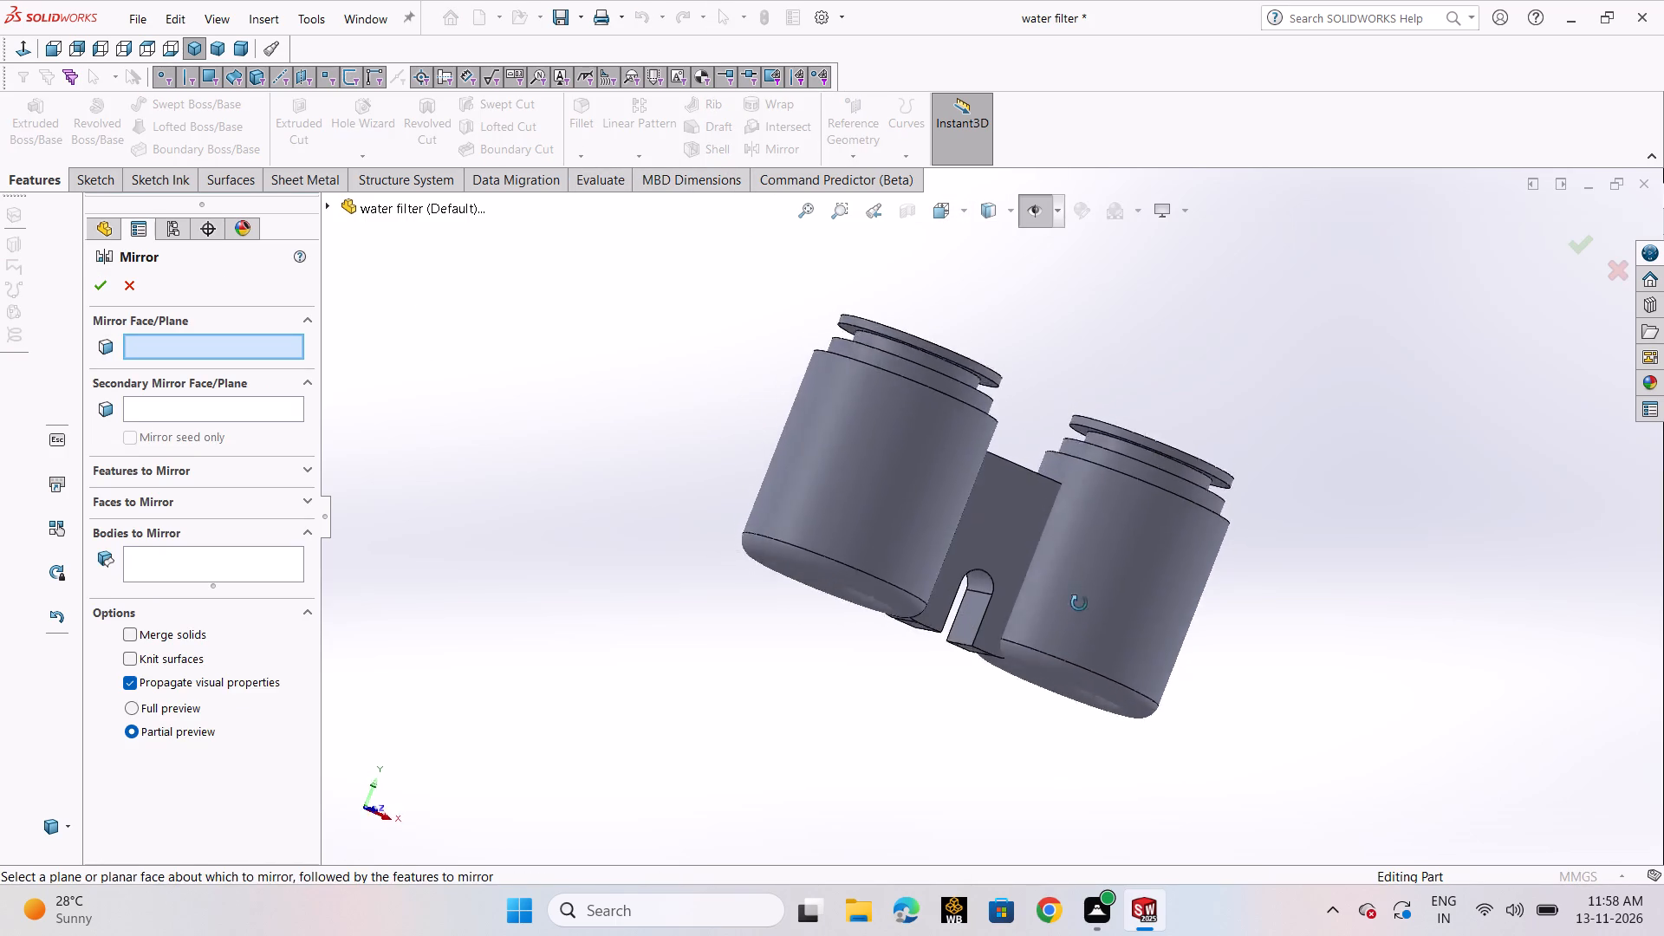
middle_click_drag(1079, 603, 1002, 608)
scroll(313, 633, "down", 2)
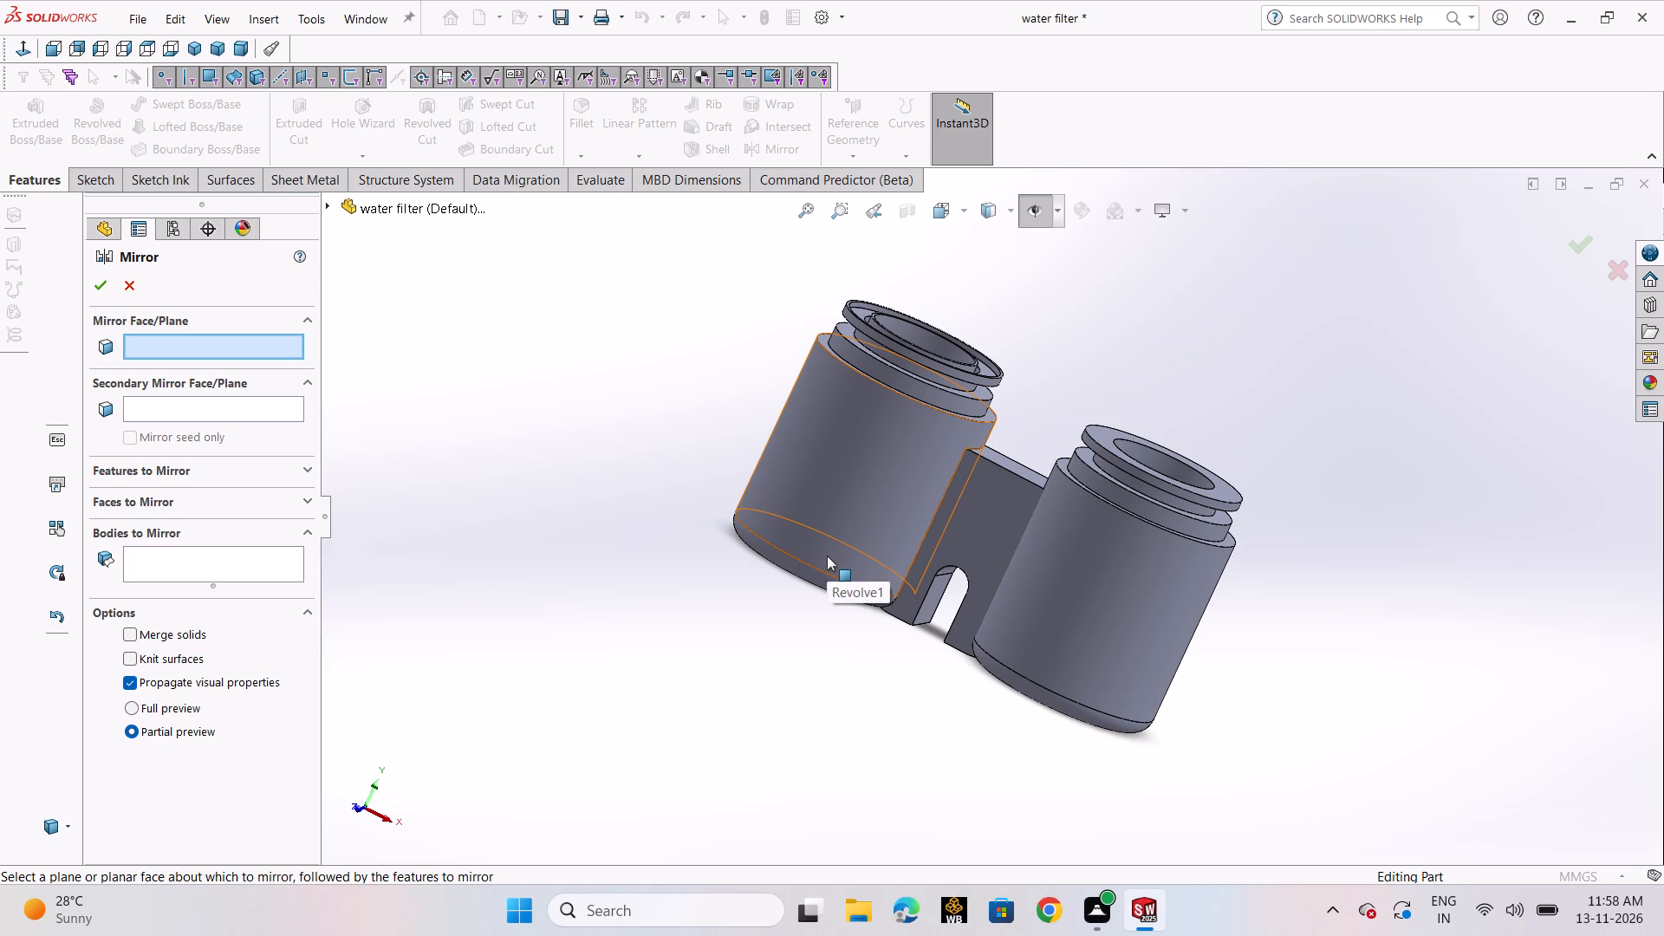
key("ctrl+7")
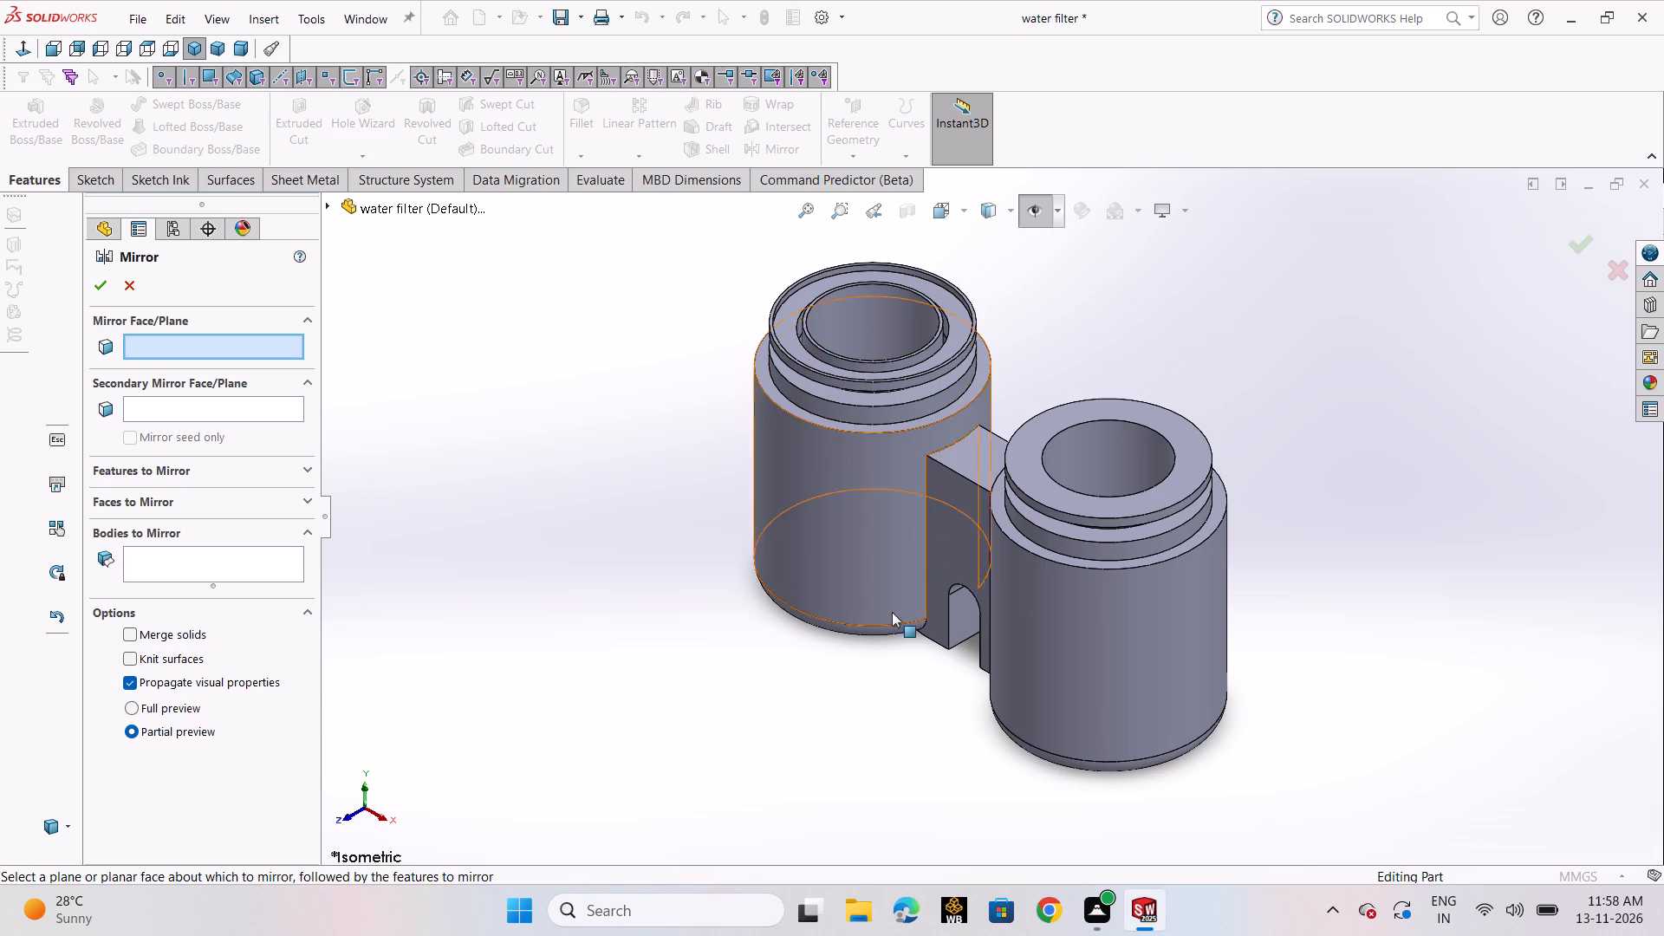
scroll(992, 543, "down", 3)
scroll(1005, 536, "up", 7)
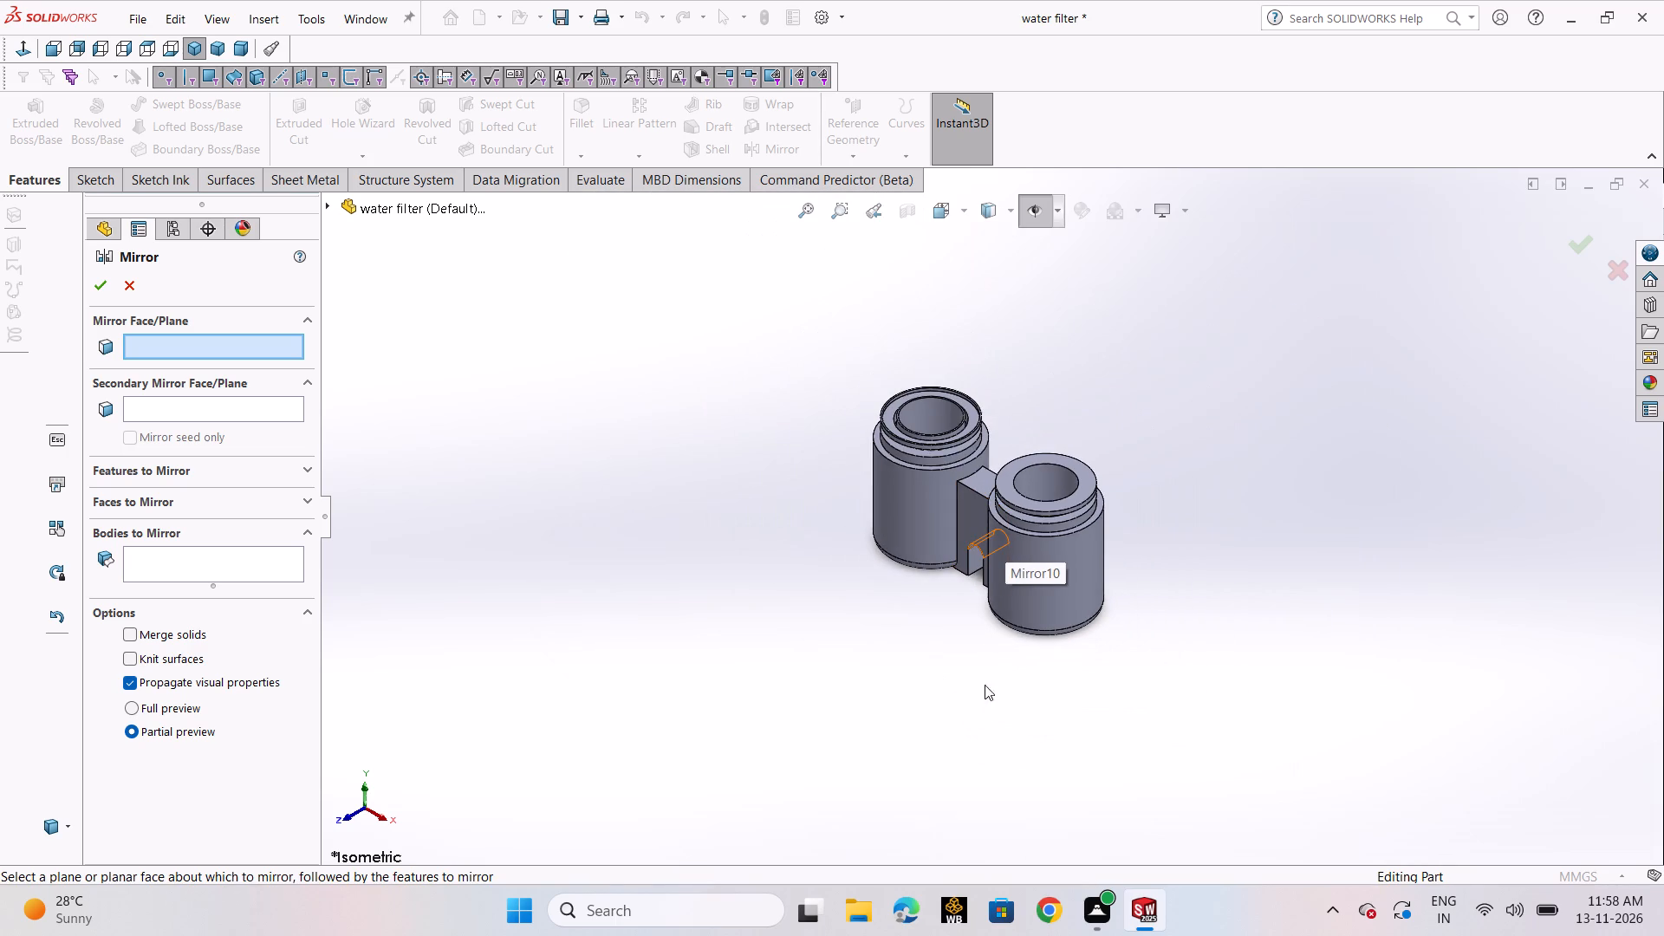
middle_click_drag(1026, 655, 1002, 633)
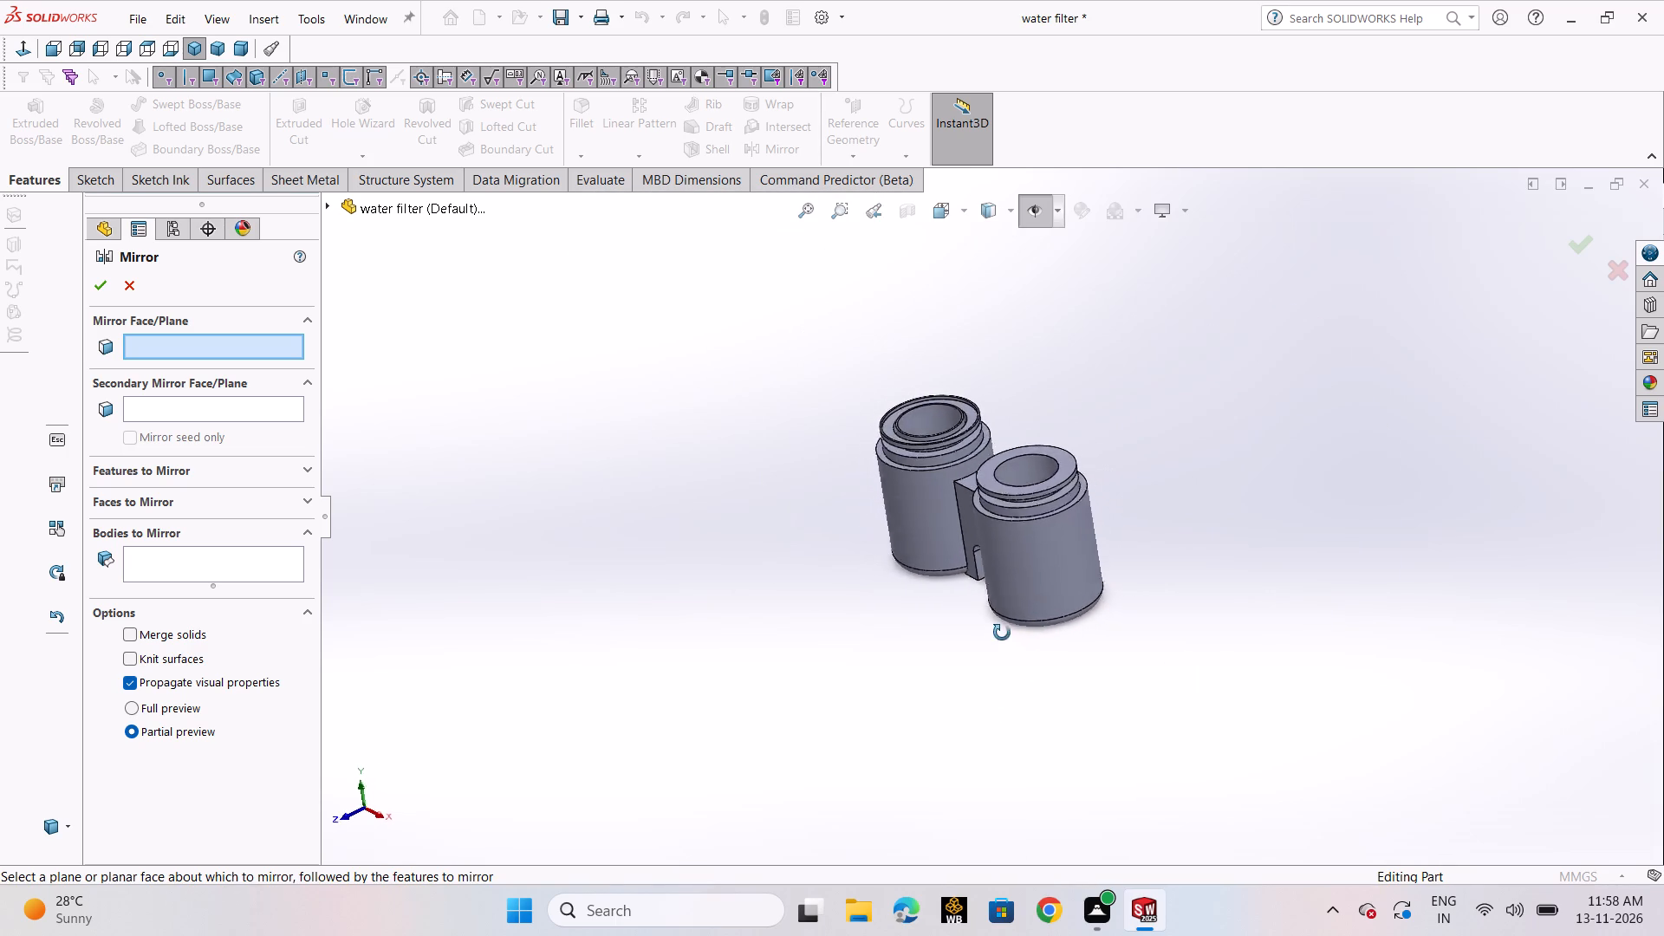
middle_click_drag(1002, 633, 1009, 592)
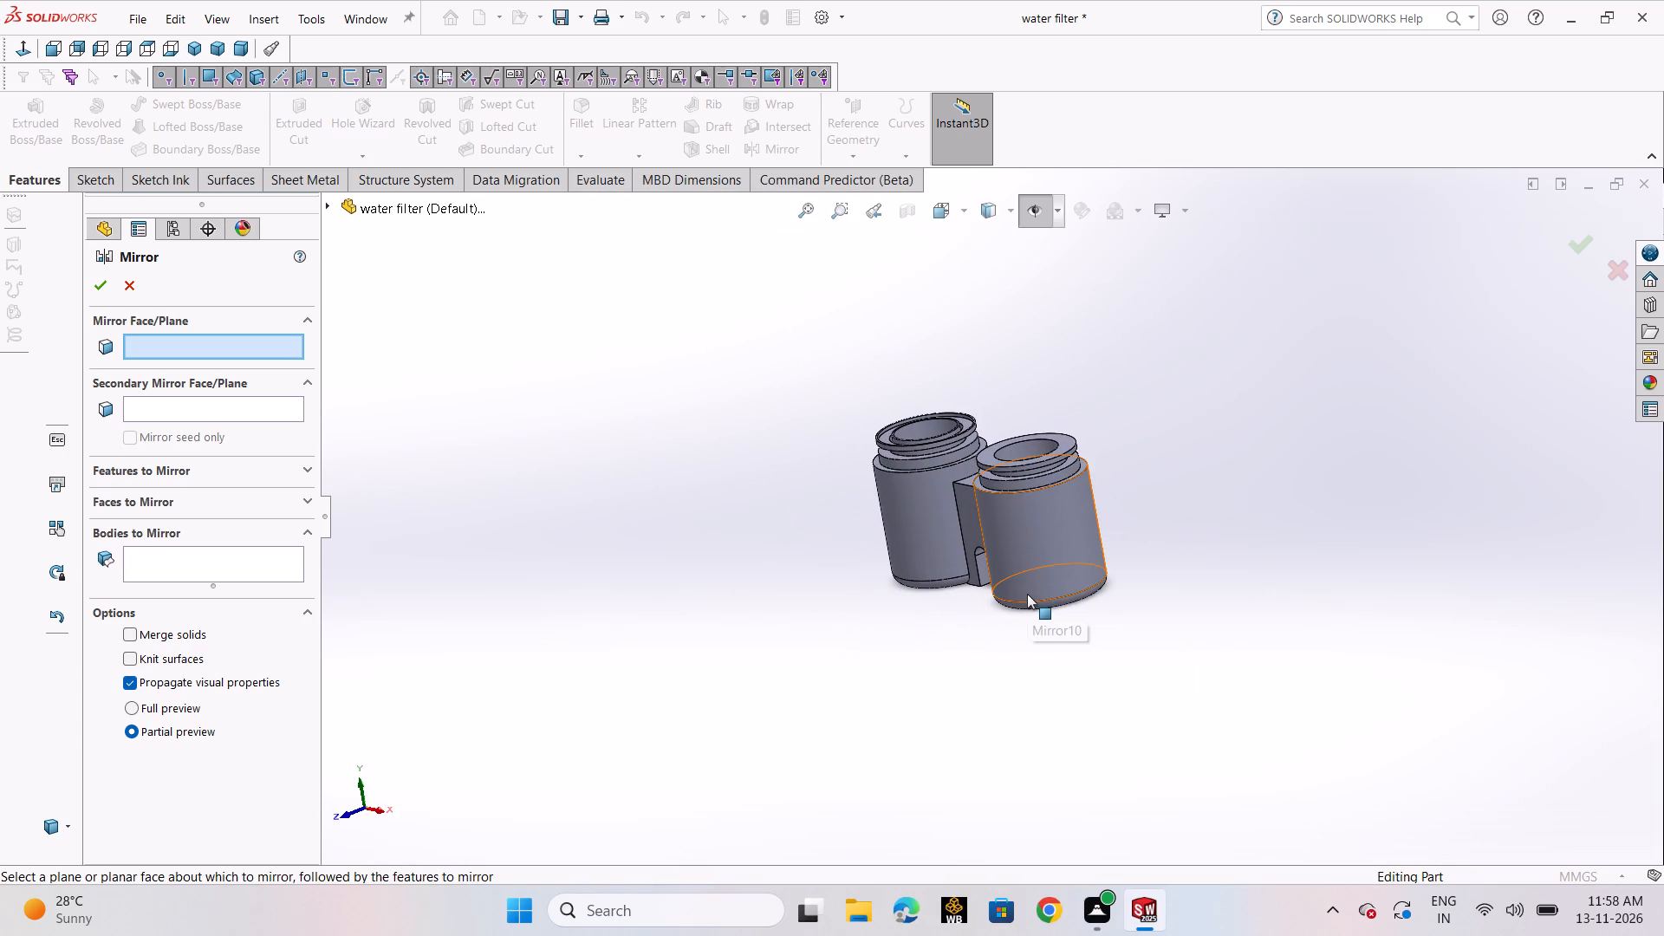
key("ctrl+7")
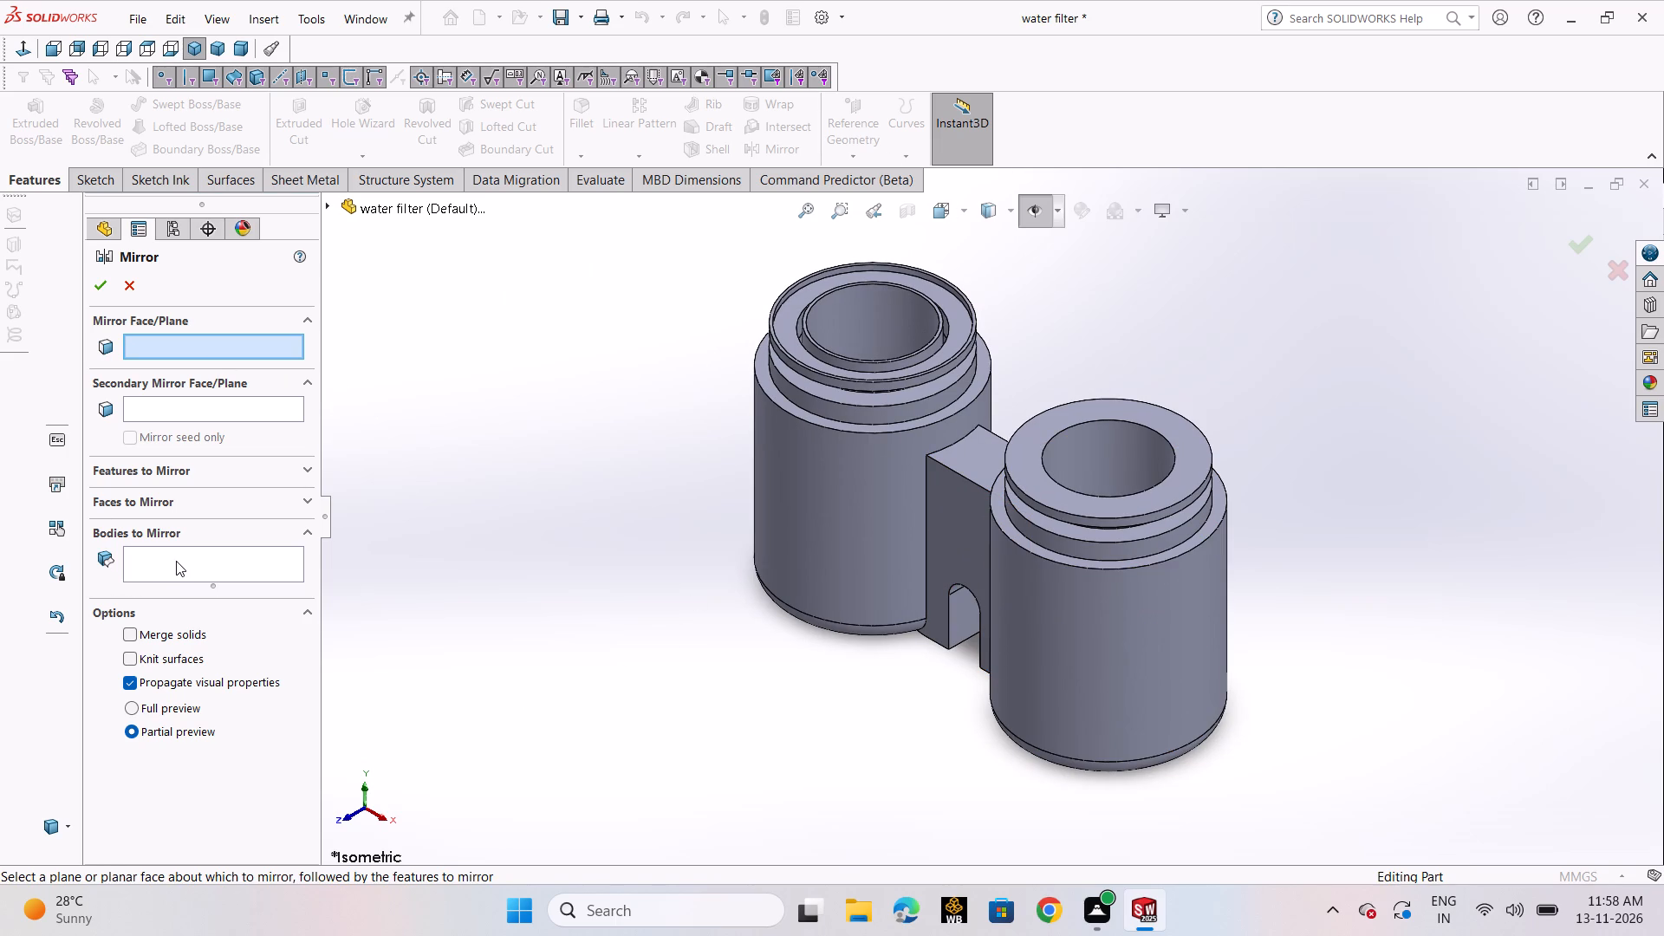
left_click(327, 205)
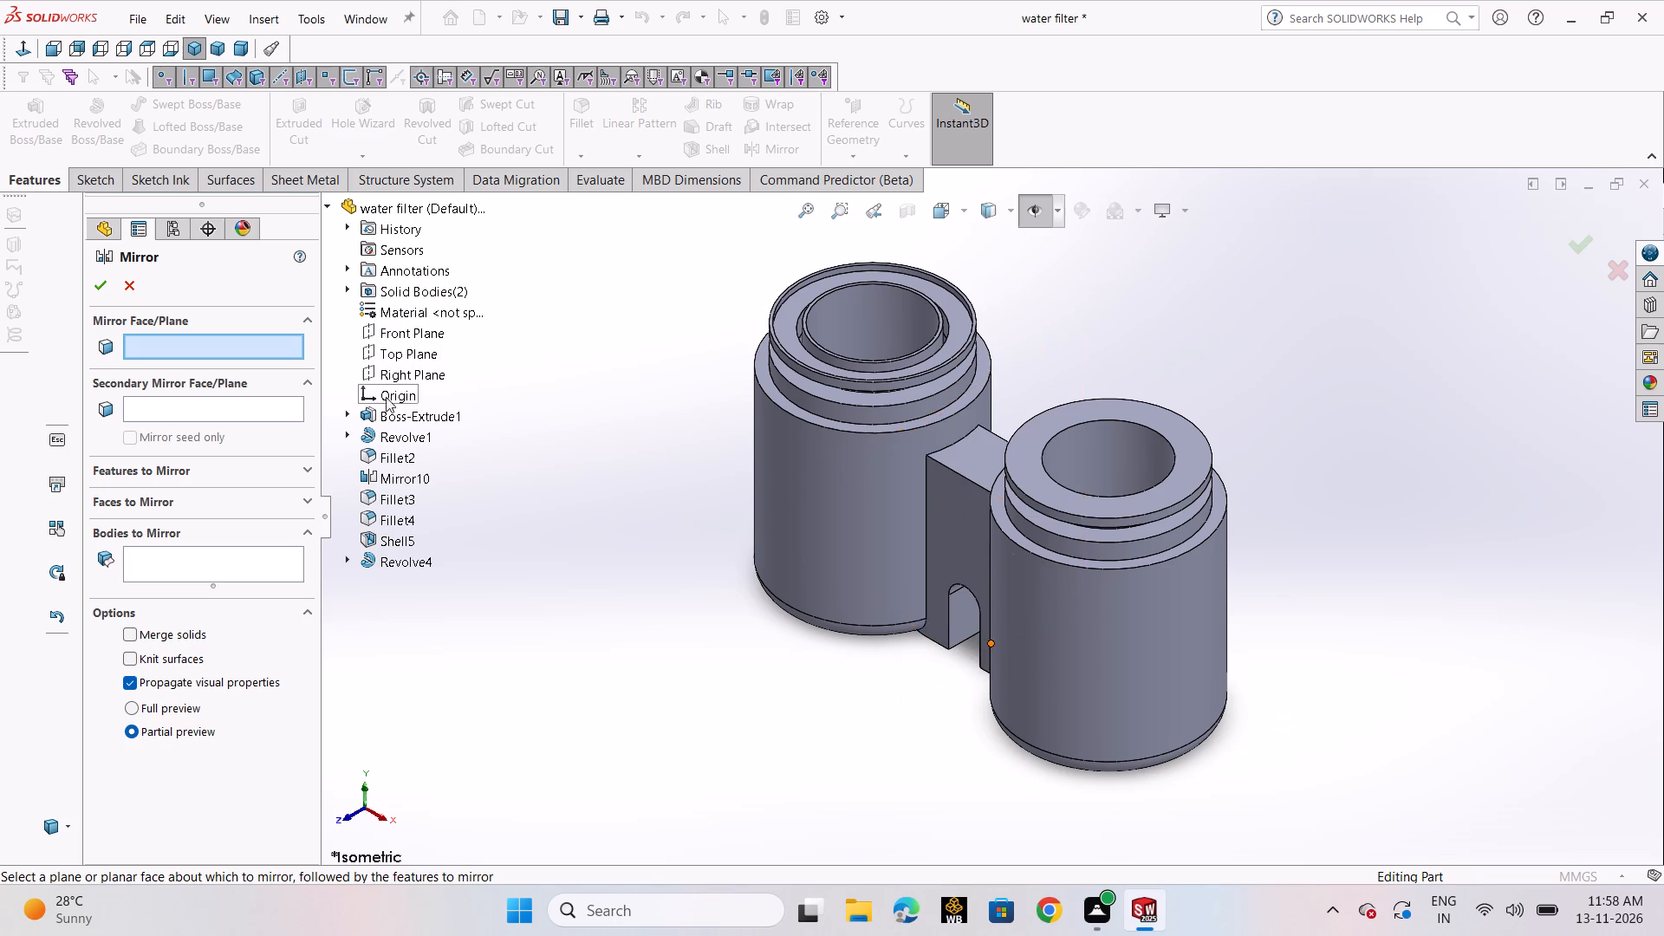
left_click(398, 378)
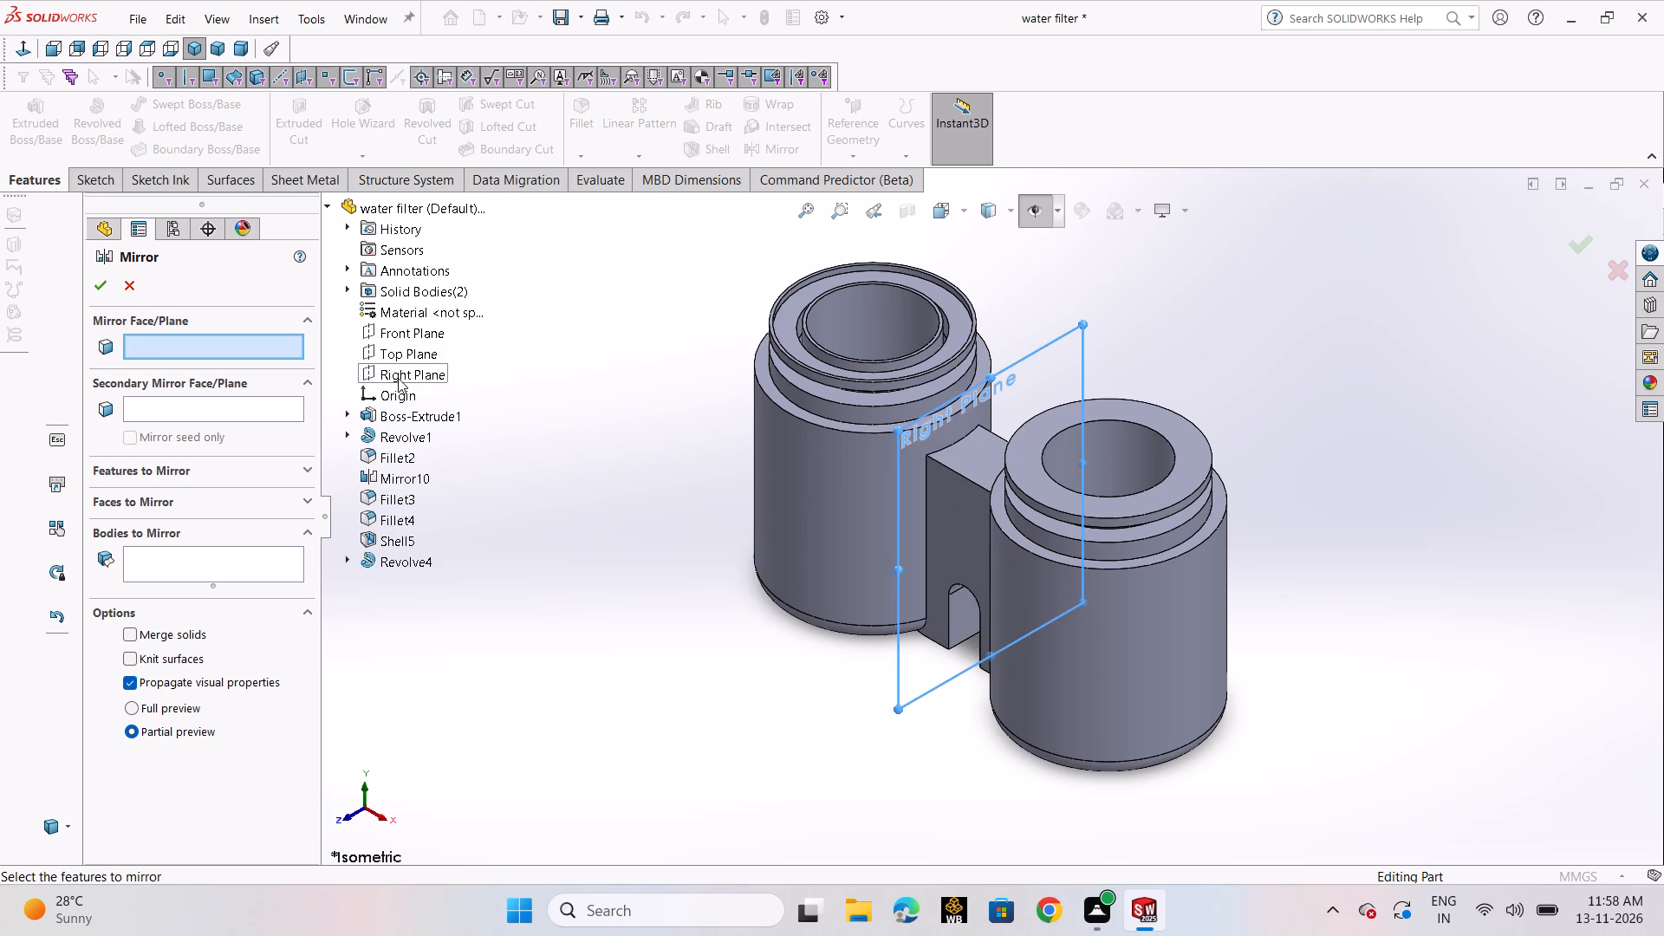
left_click(262, 570)
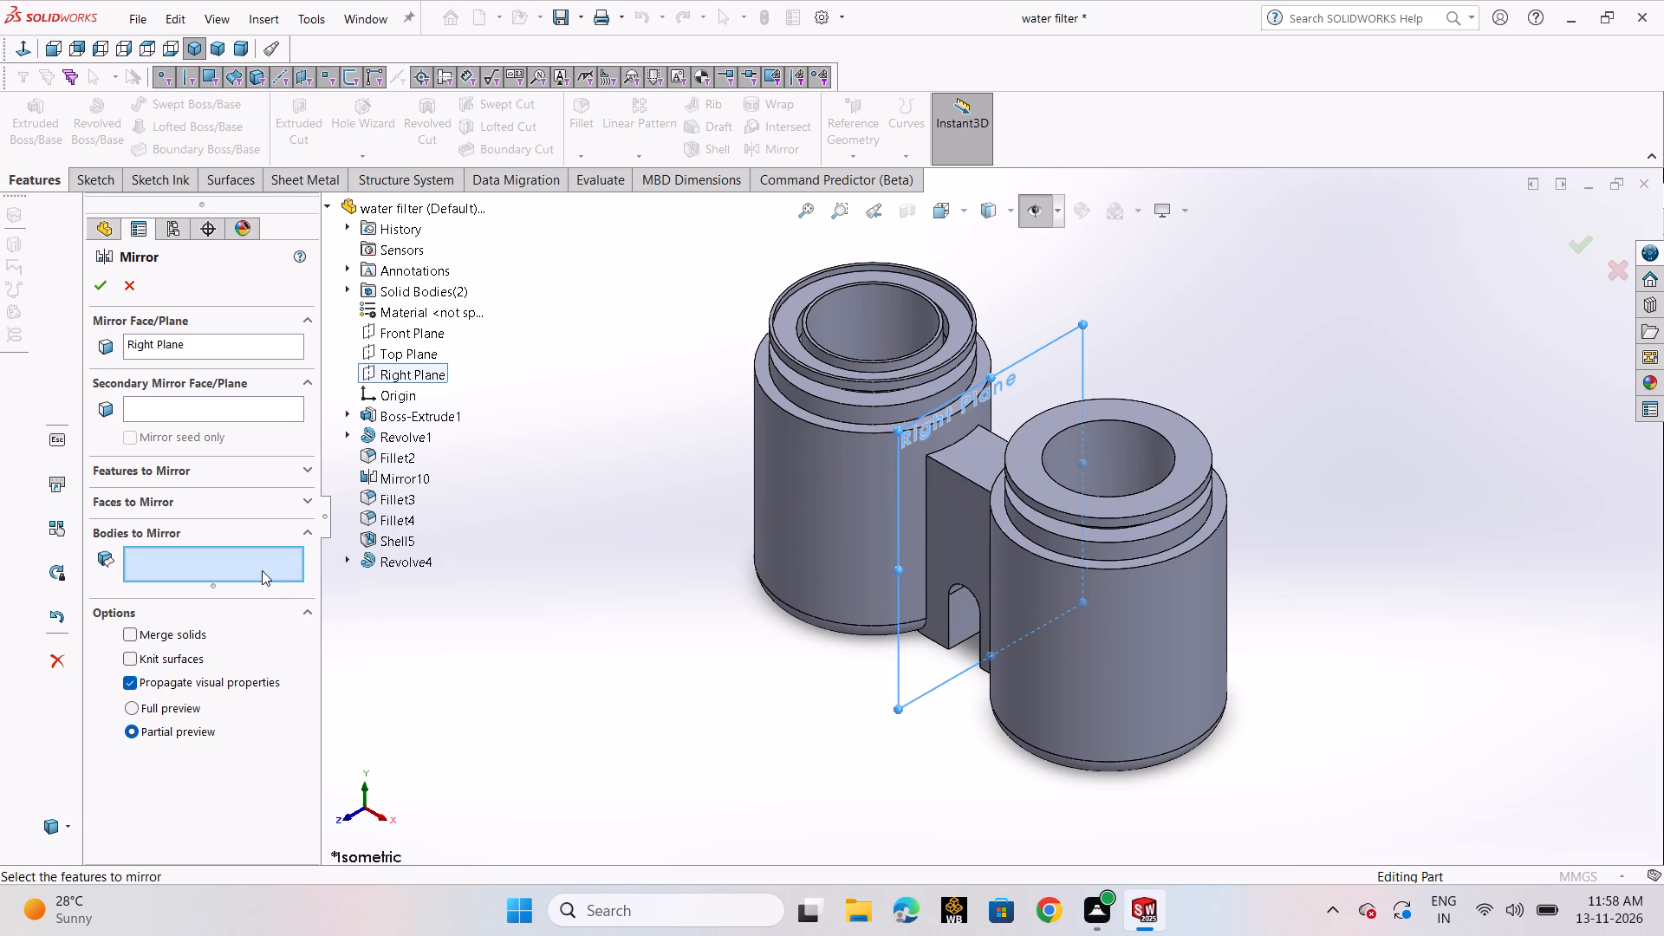
left_click(389, 558)
left_click(189, 497)
left_click(218, 500)
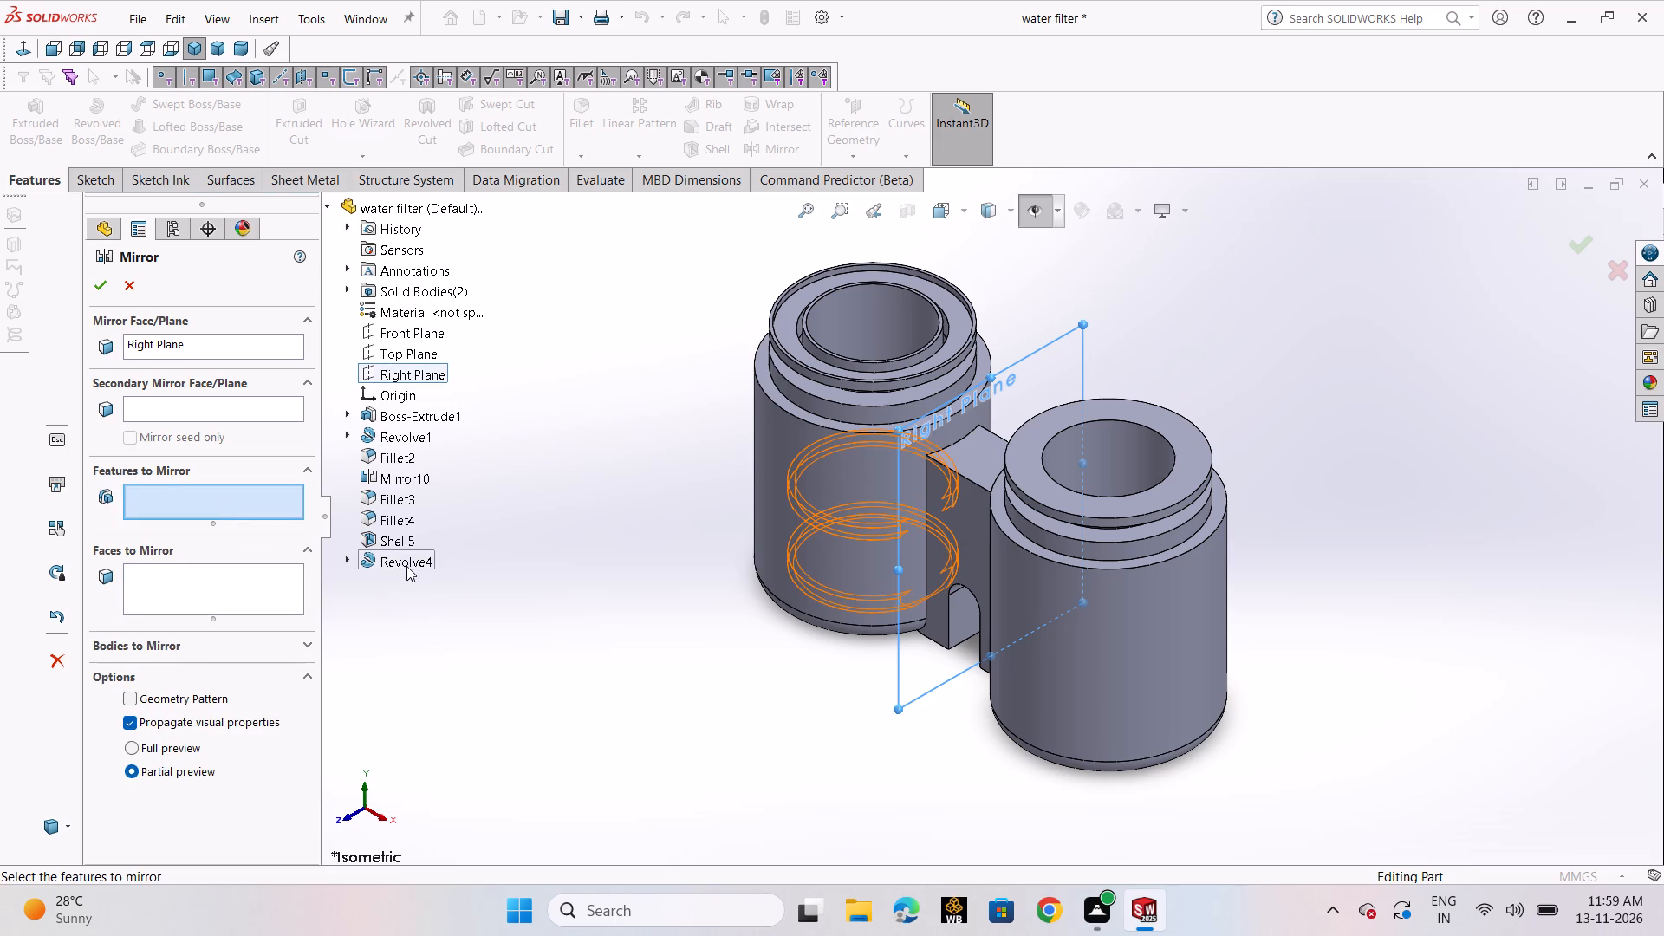
left_click(405, 565)
left_click(103, 291)
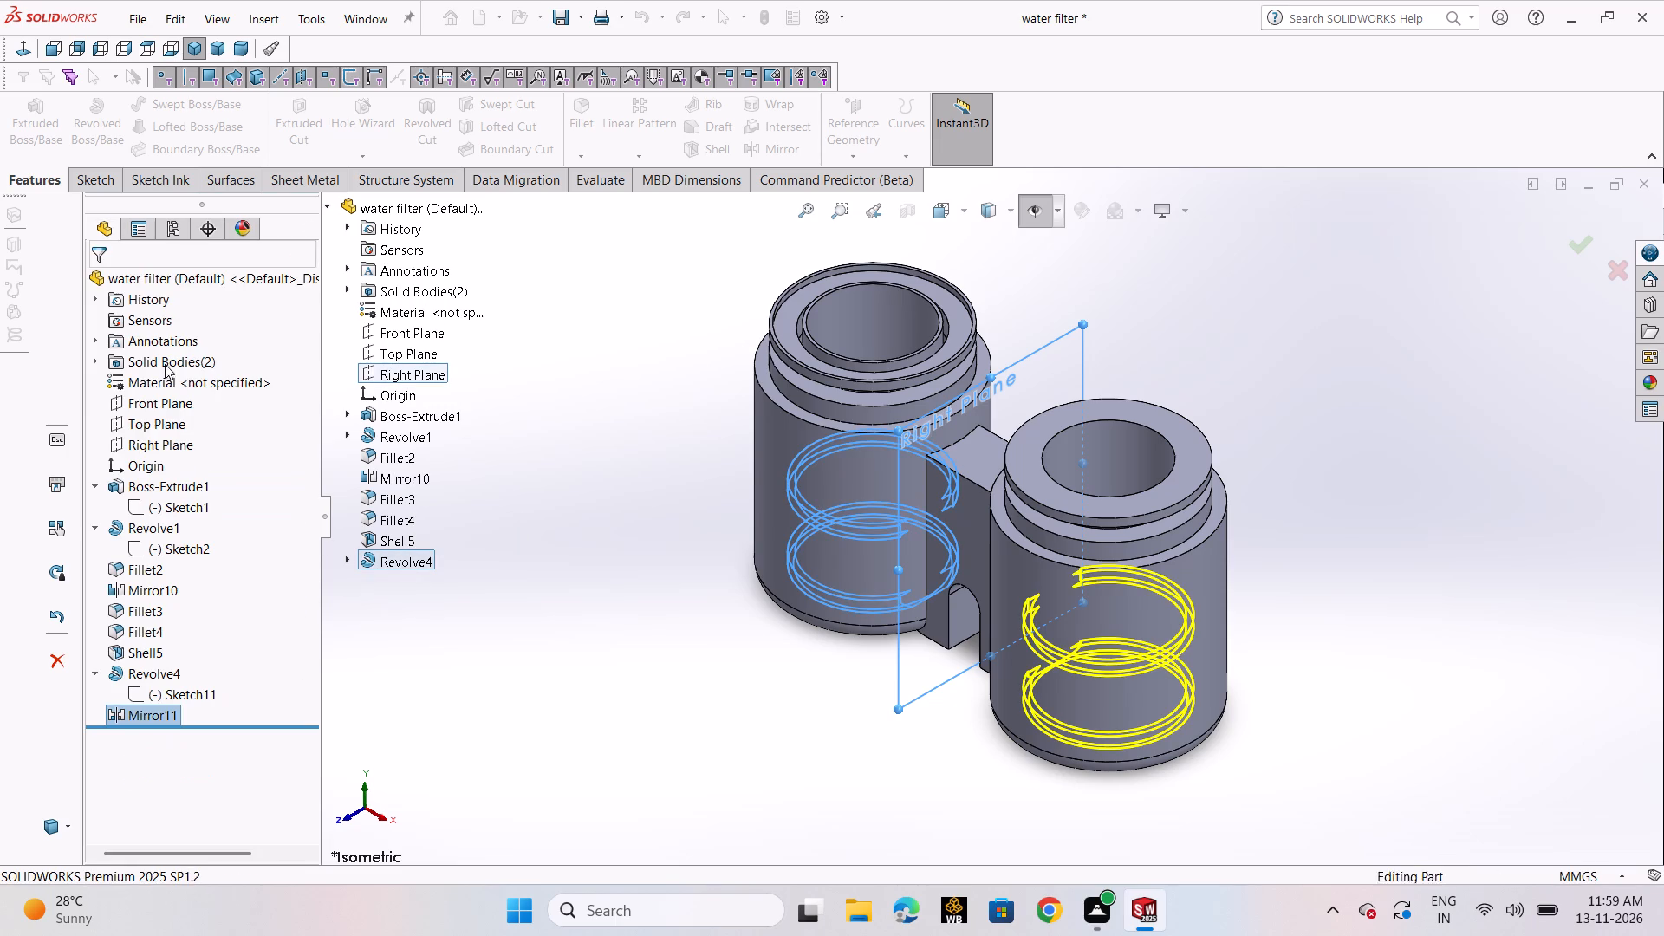
left_click(476, 594)
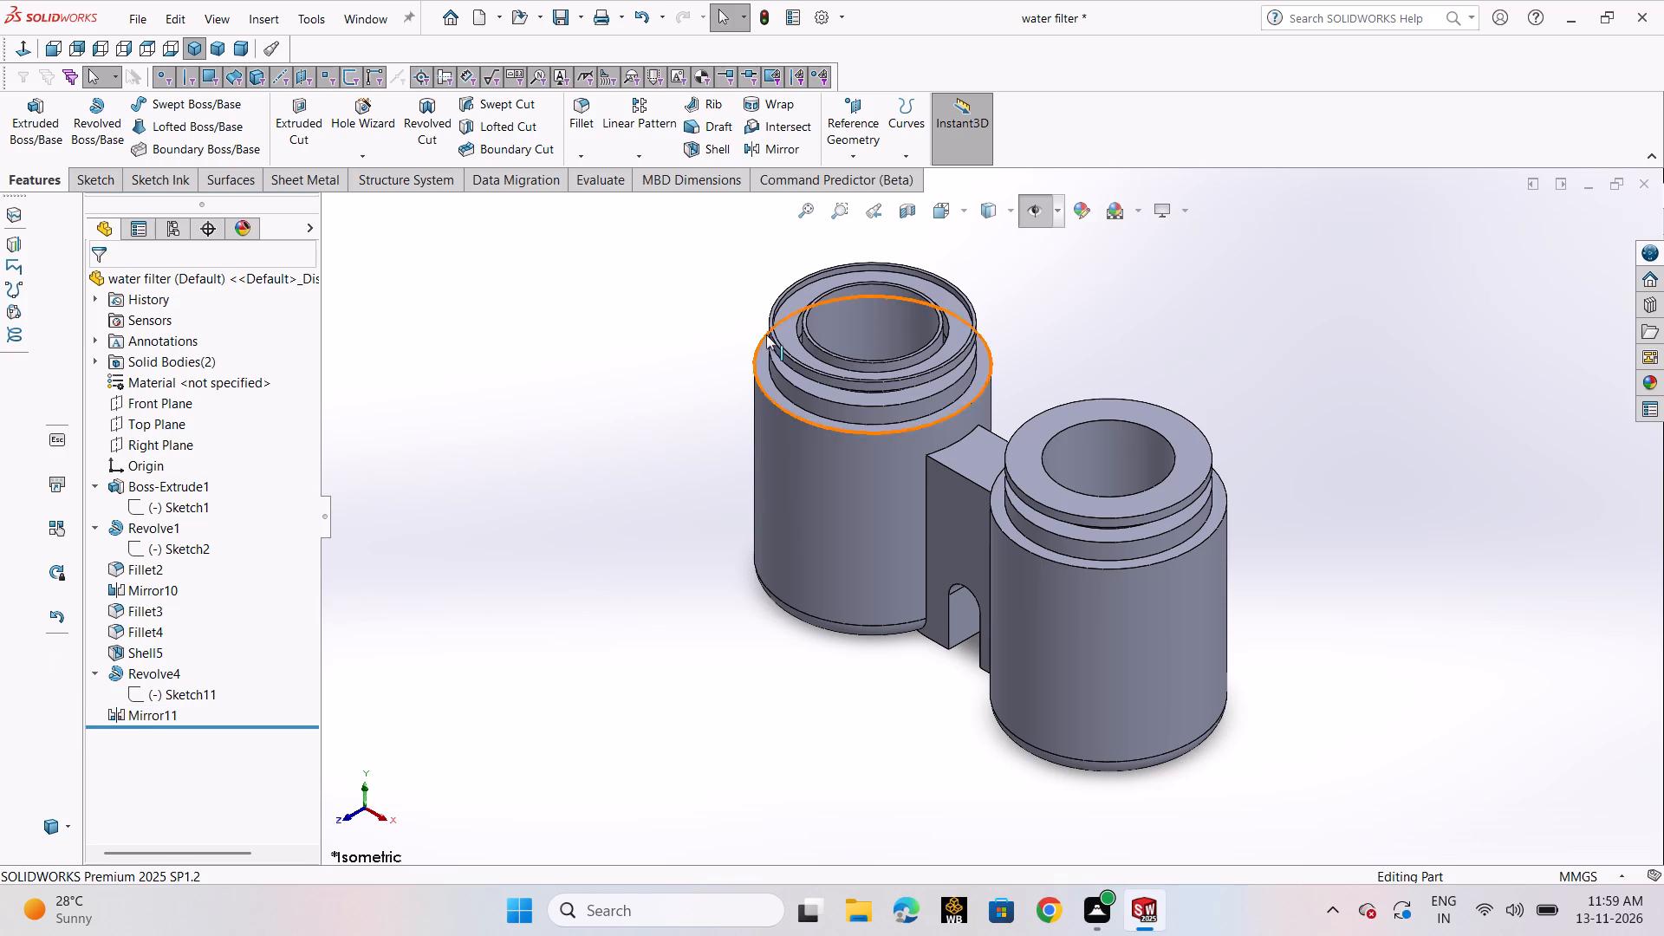
Examine the mirrored bands inside both cylindrical bodies in a temporary section view, then close it.
left_click(920, 215)
middle_click_drag(1297, 556, 1318, 550)
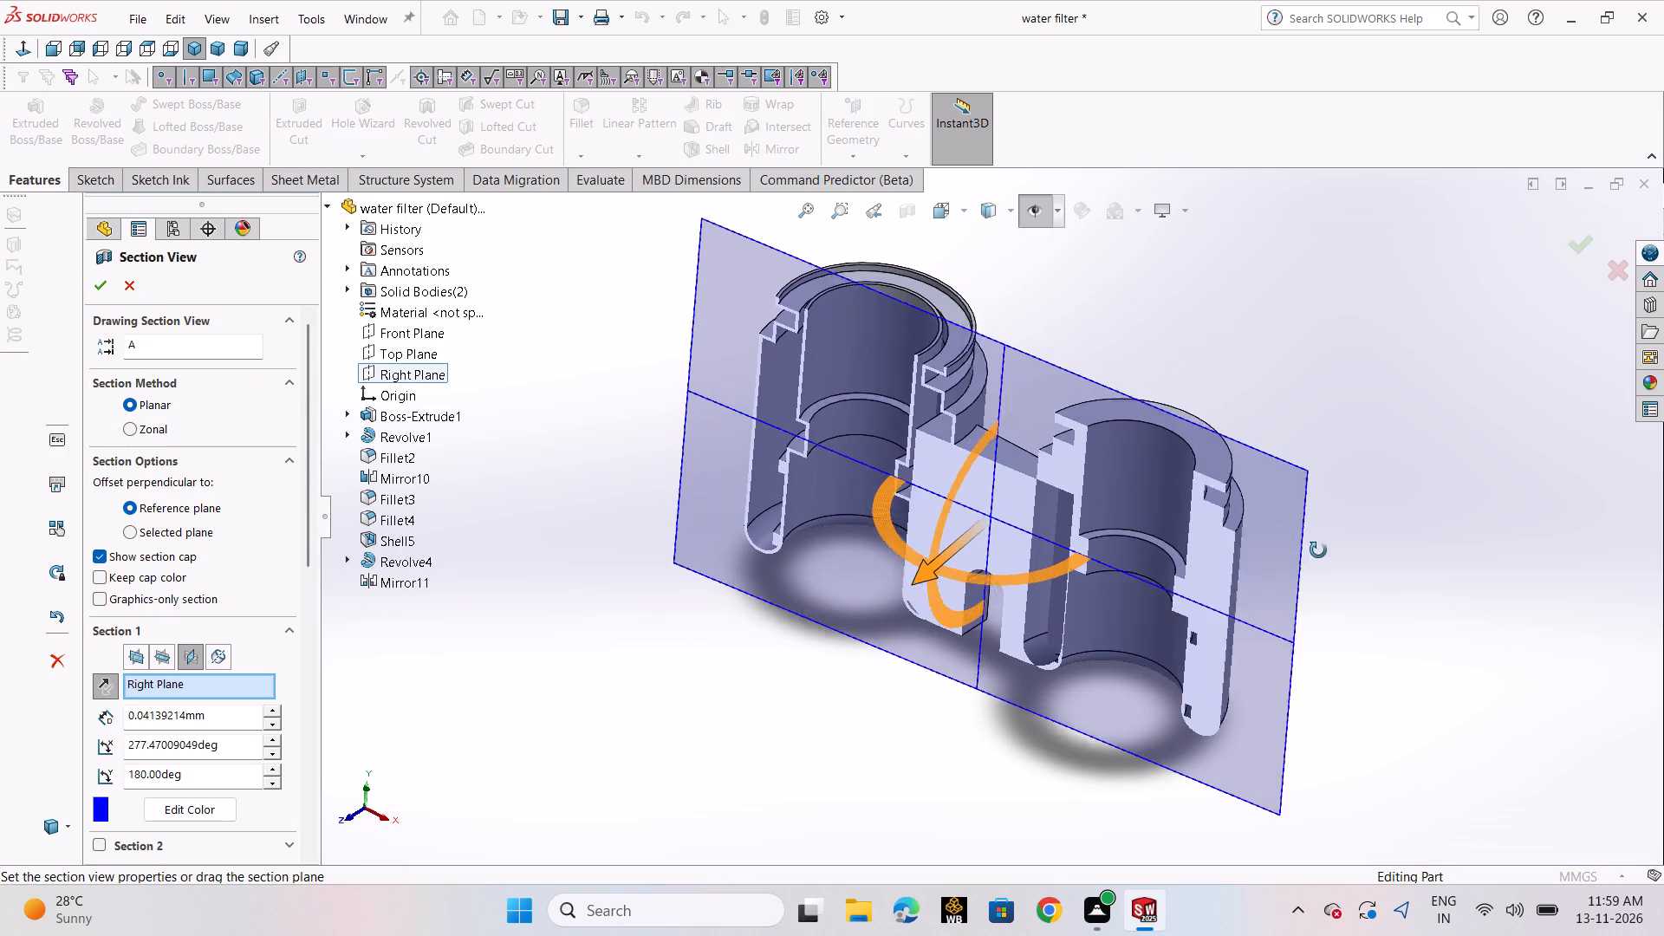
middle_click_drag(1318, 550, 1333, 490)
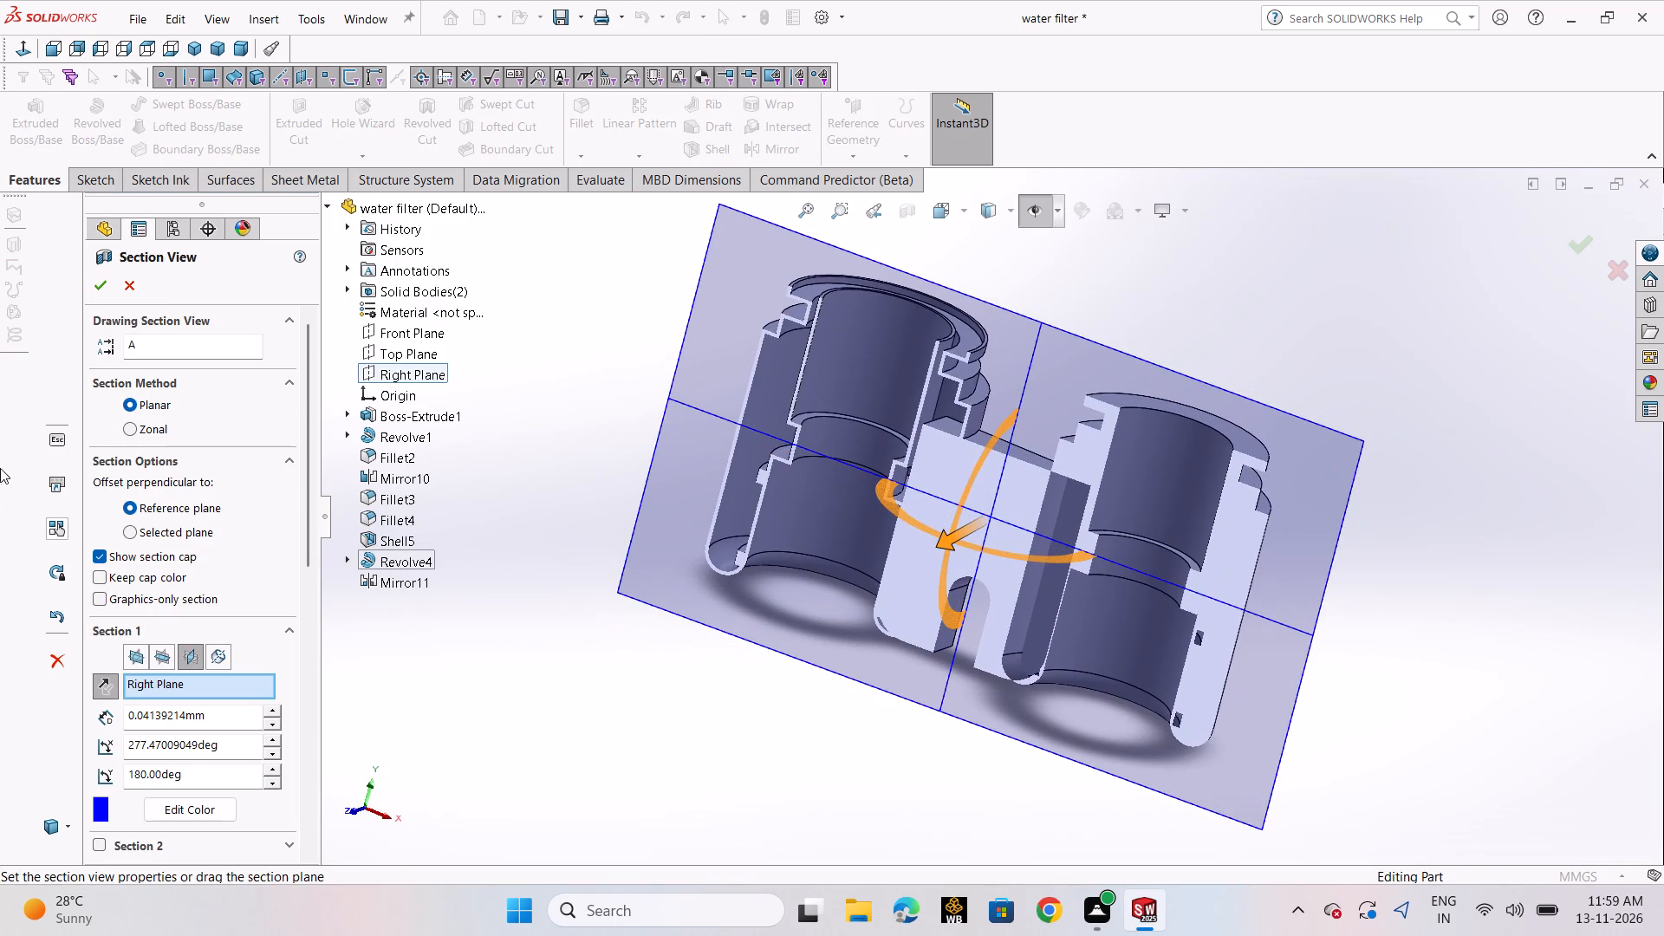
left_click(126, 291)
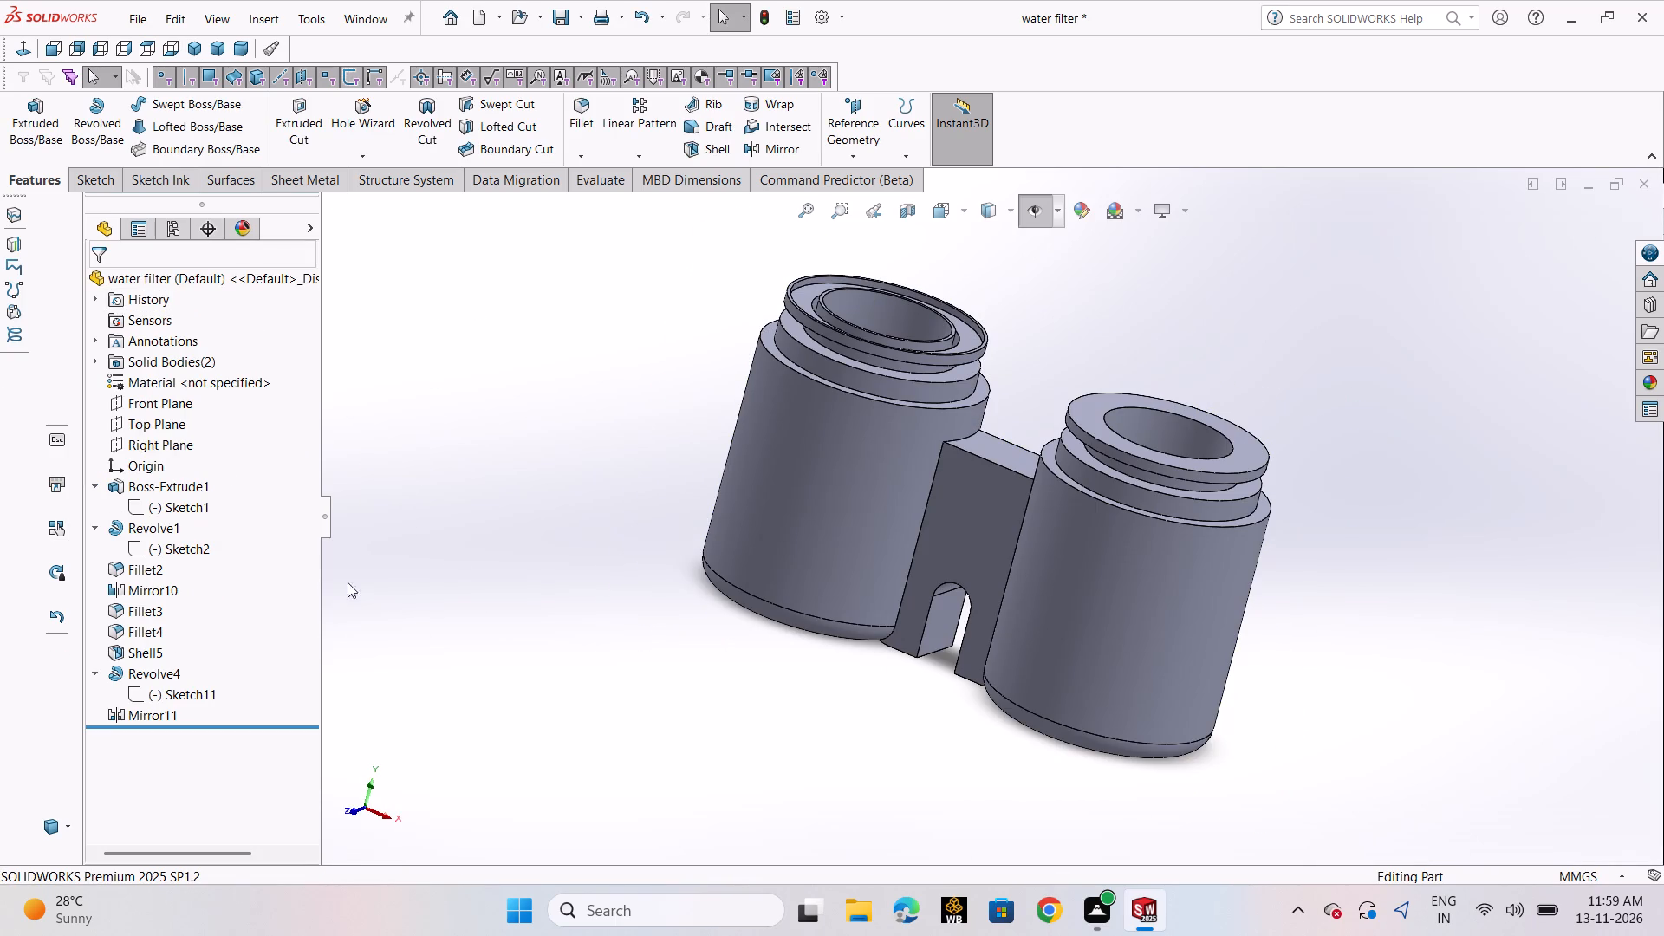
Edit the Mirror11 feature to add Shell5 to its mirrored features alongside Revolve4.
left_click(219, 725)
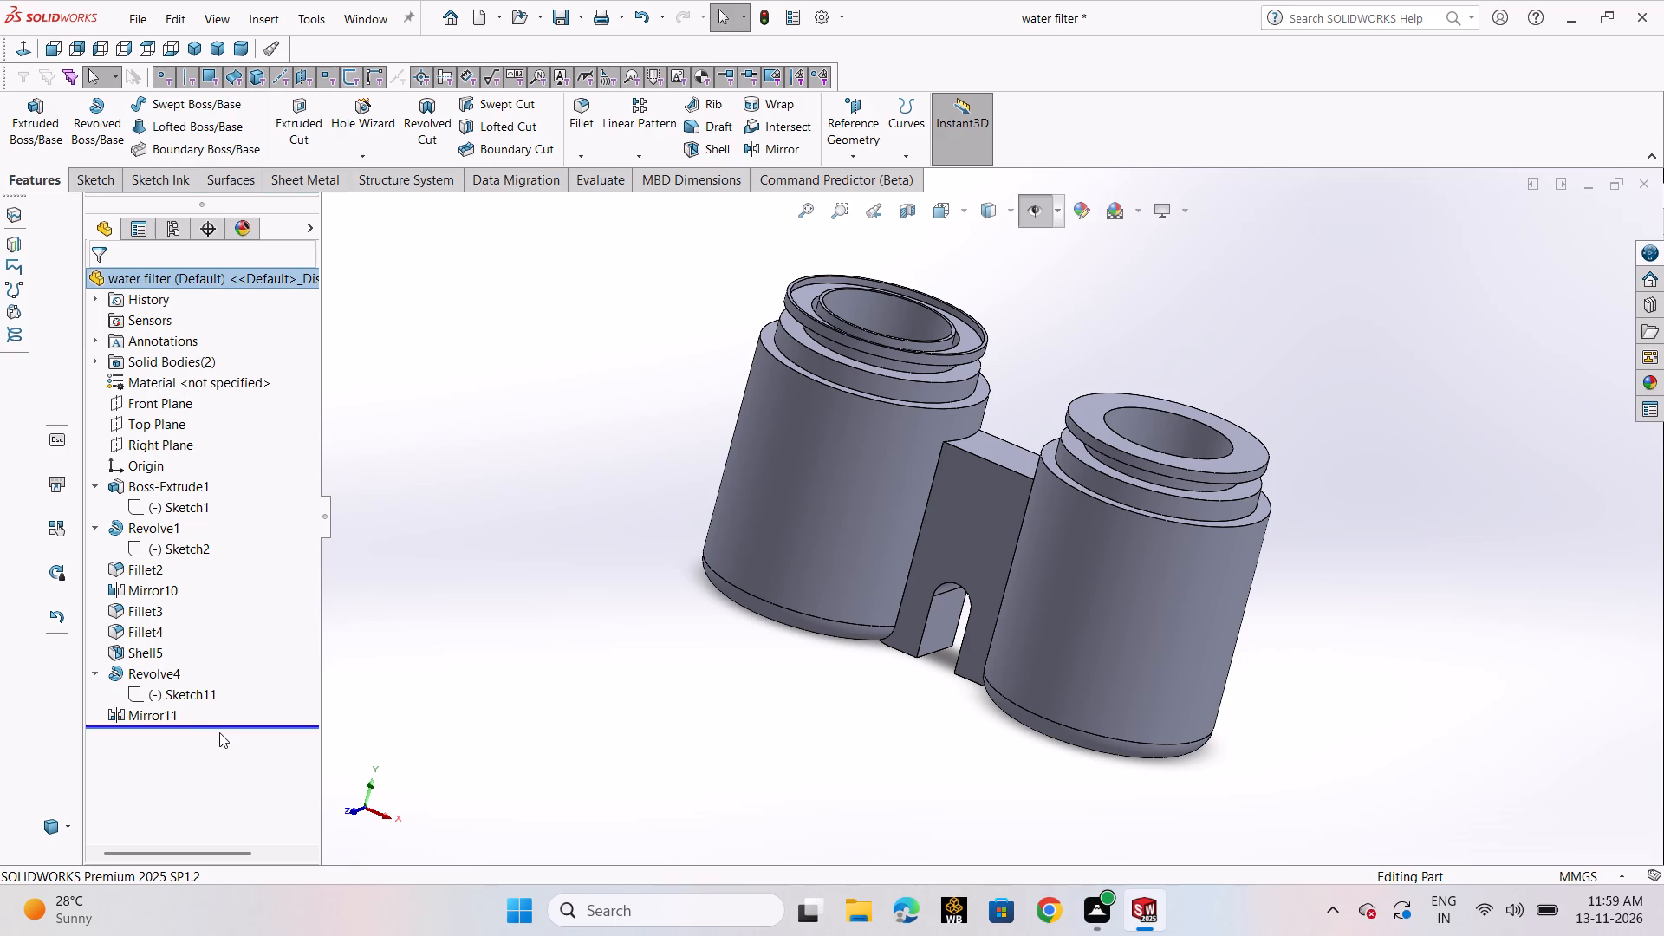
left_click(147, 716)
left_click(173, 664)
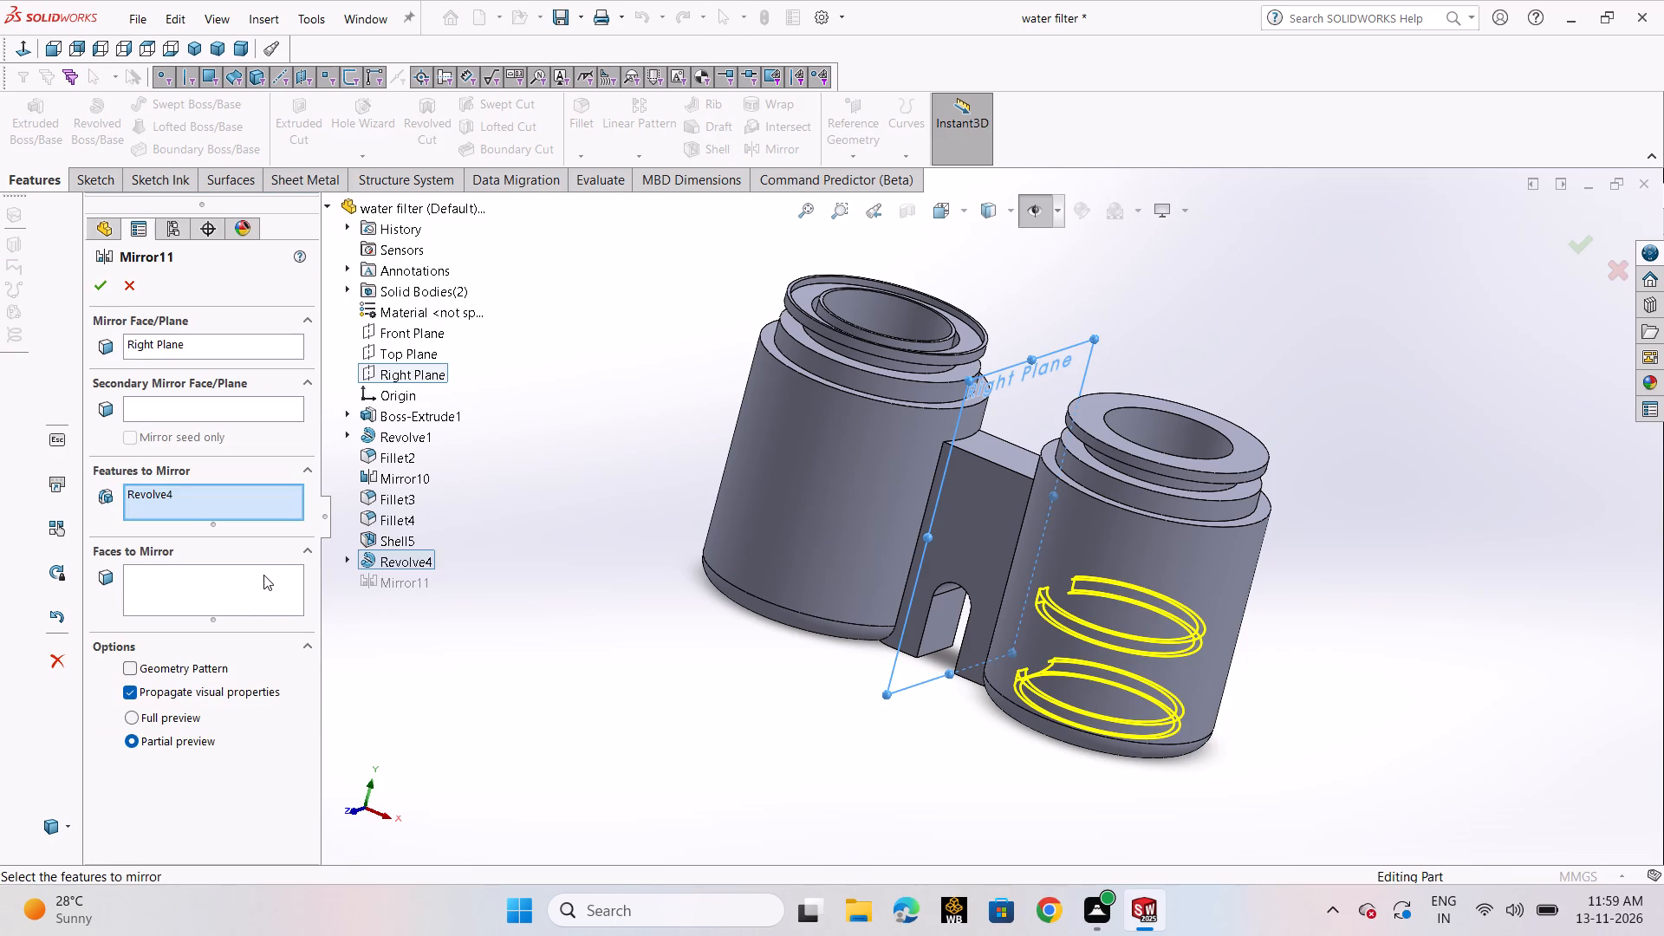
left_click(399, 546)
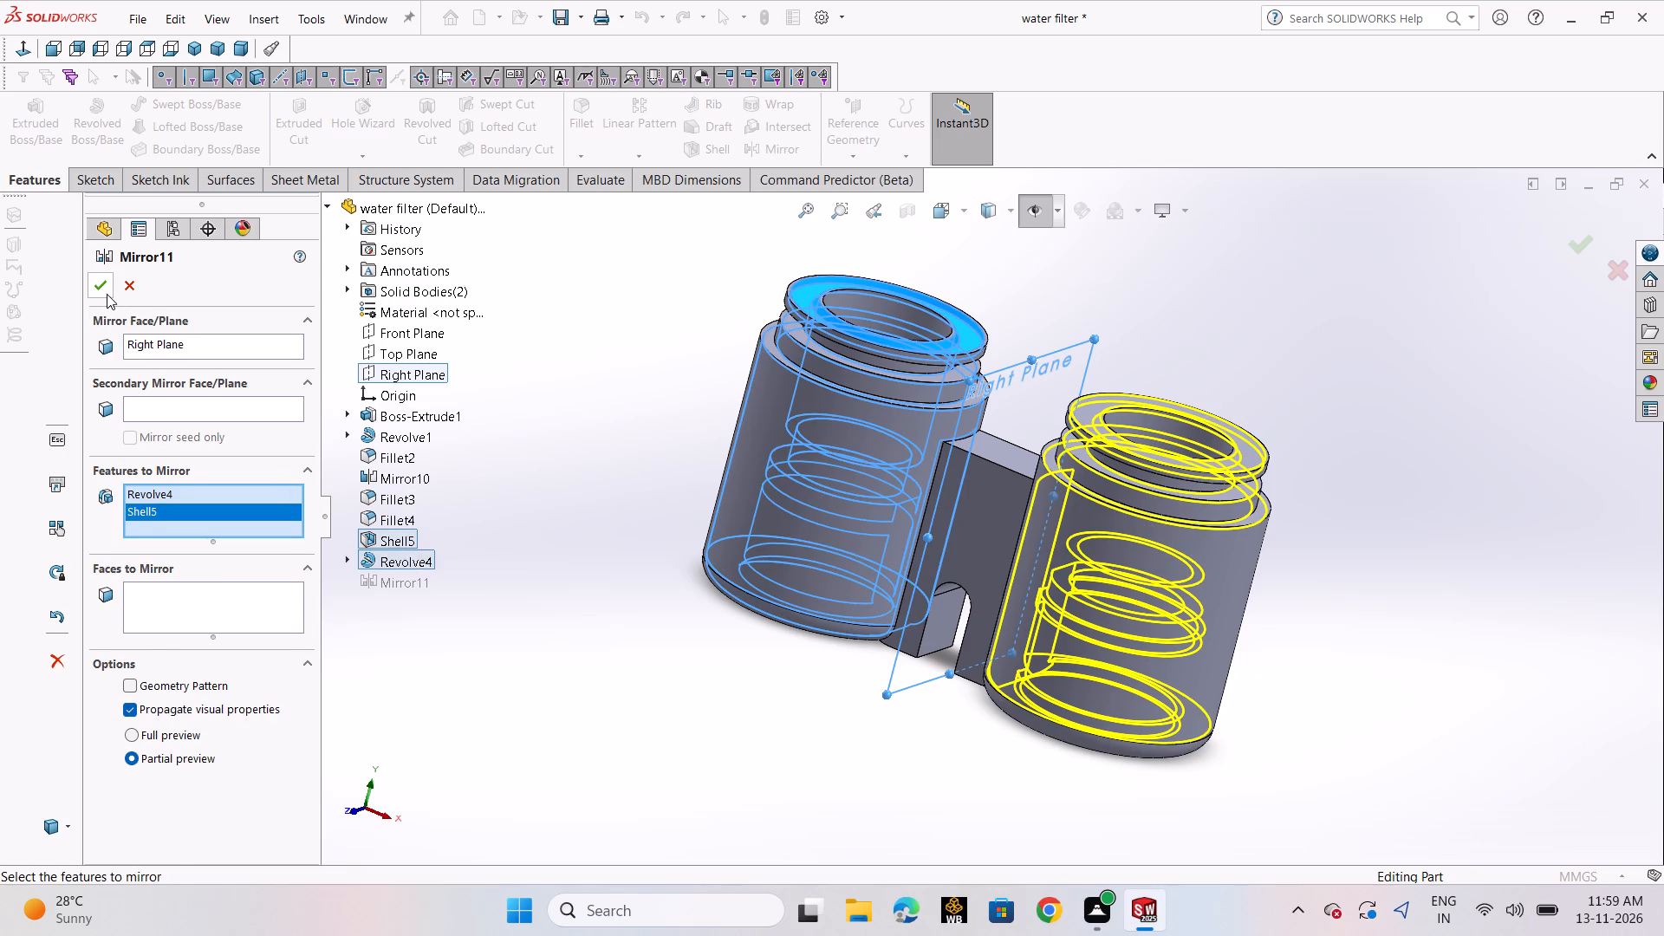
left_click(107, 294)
Examine both cylindrical bodies from several sides and in a temporary section view to compare their wall hollowing.
scroll(747, 599, "up", 2)
middle_click_drag(781, 582, 635, 703)
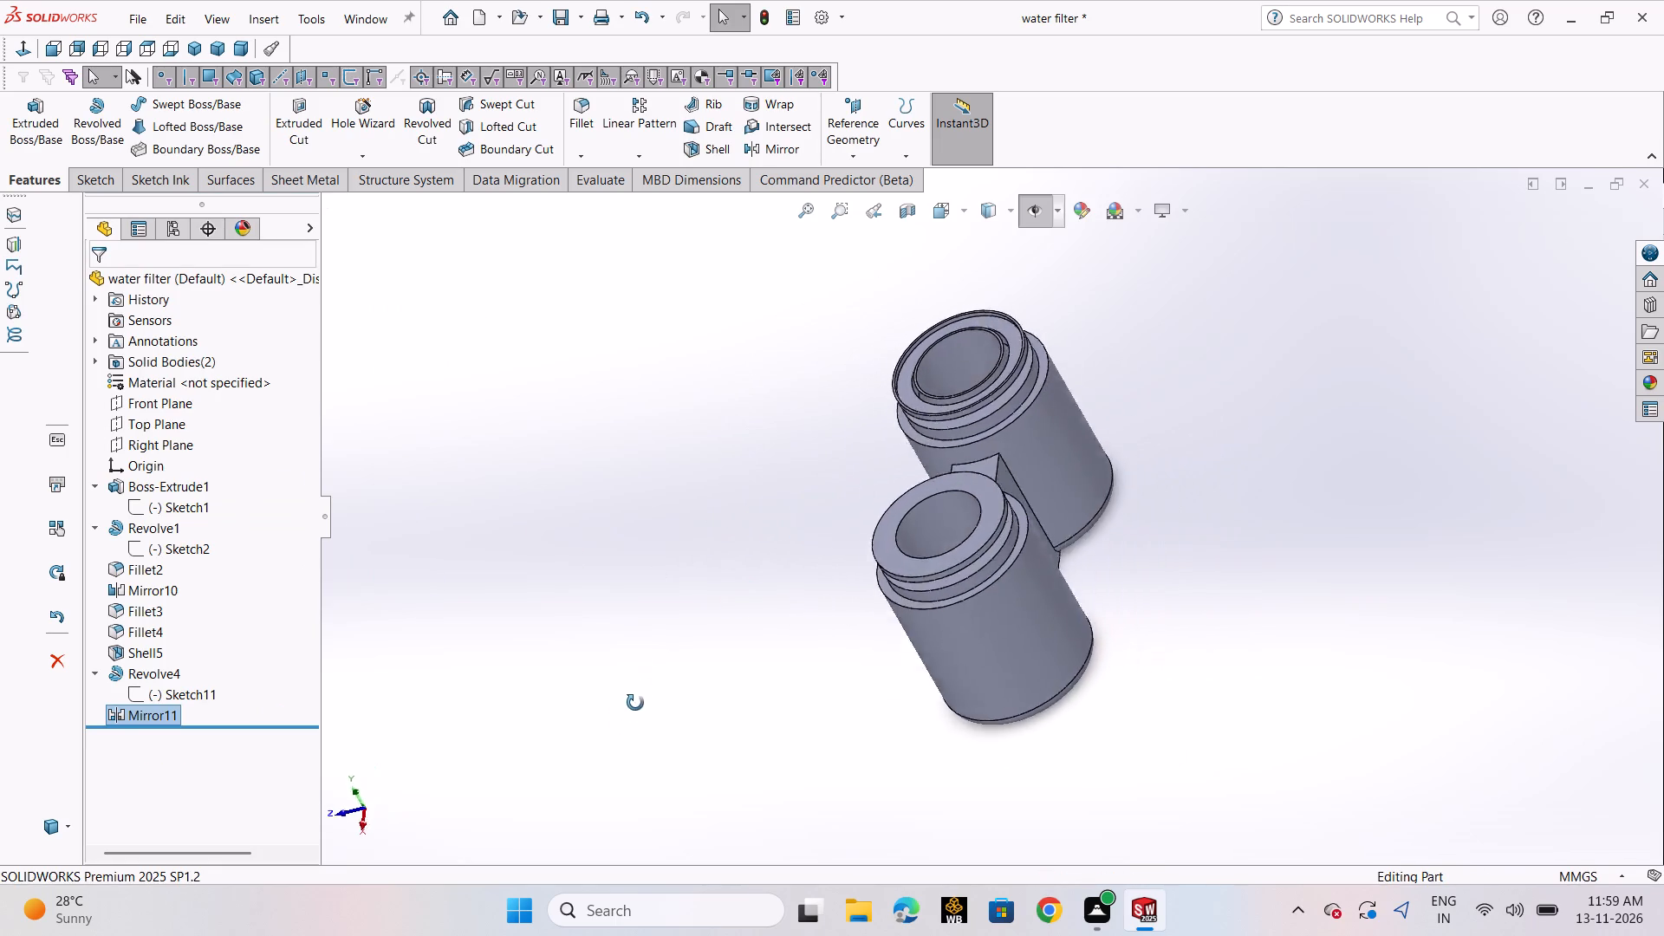
middle_click_drag(635, 703, 732, 681)
scroll(1102, 380, "down", 3)
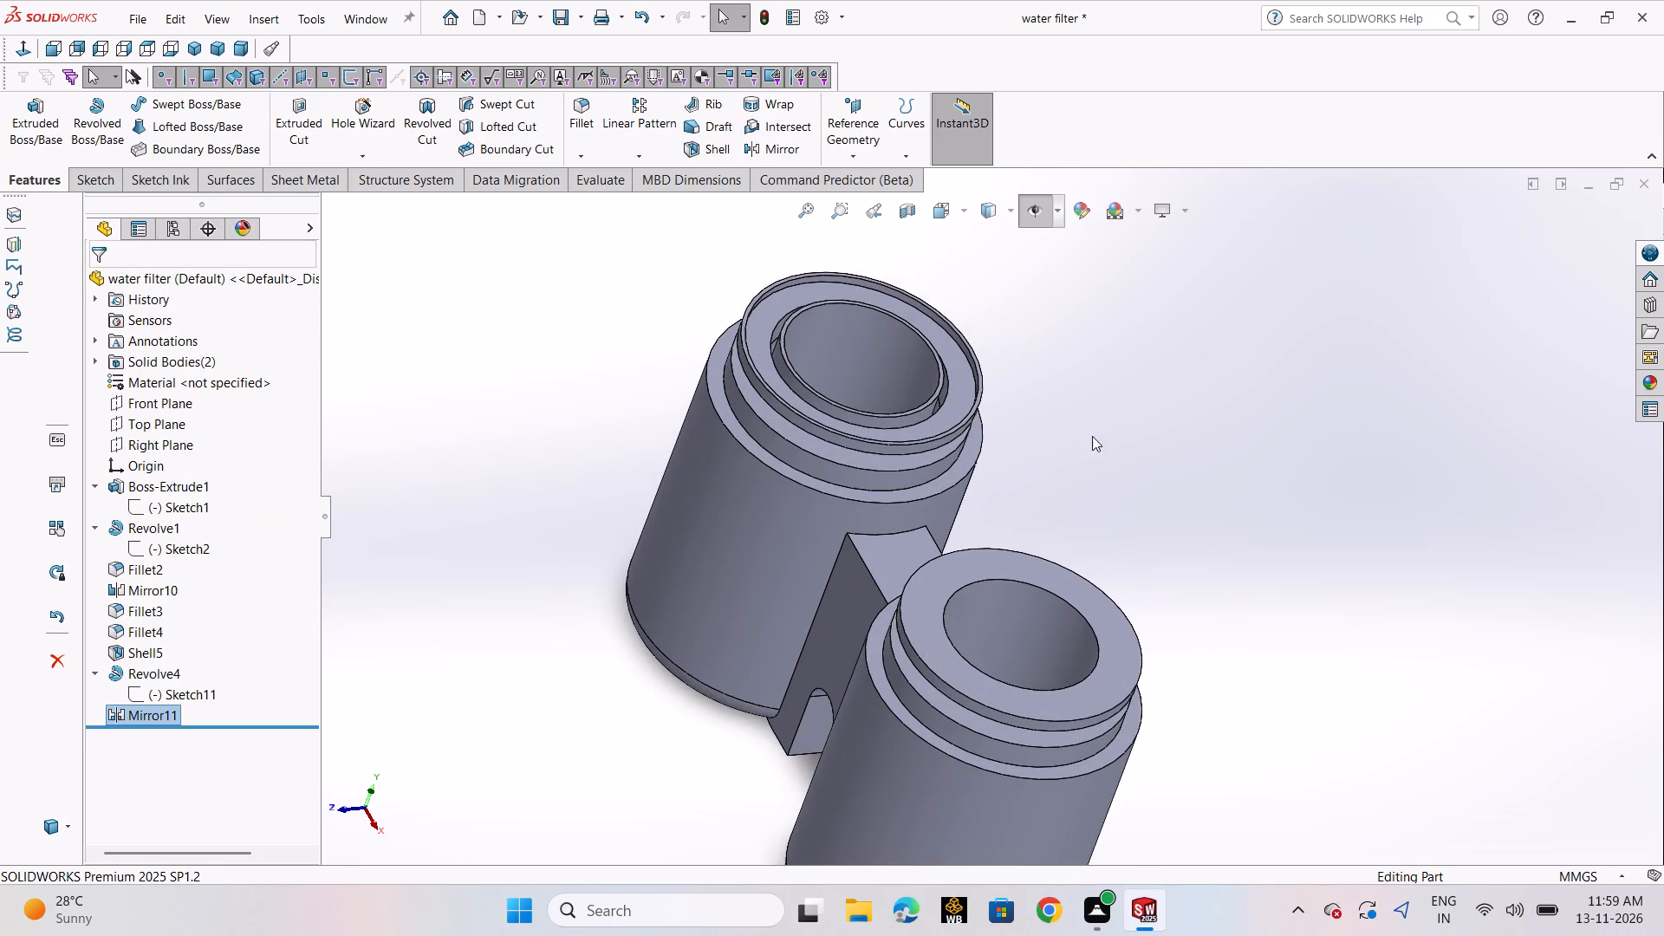
middle_click_drag(1122, 489, 1121, 435)
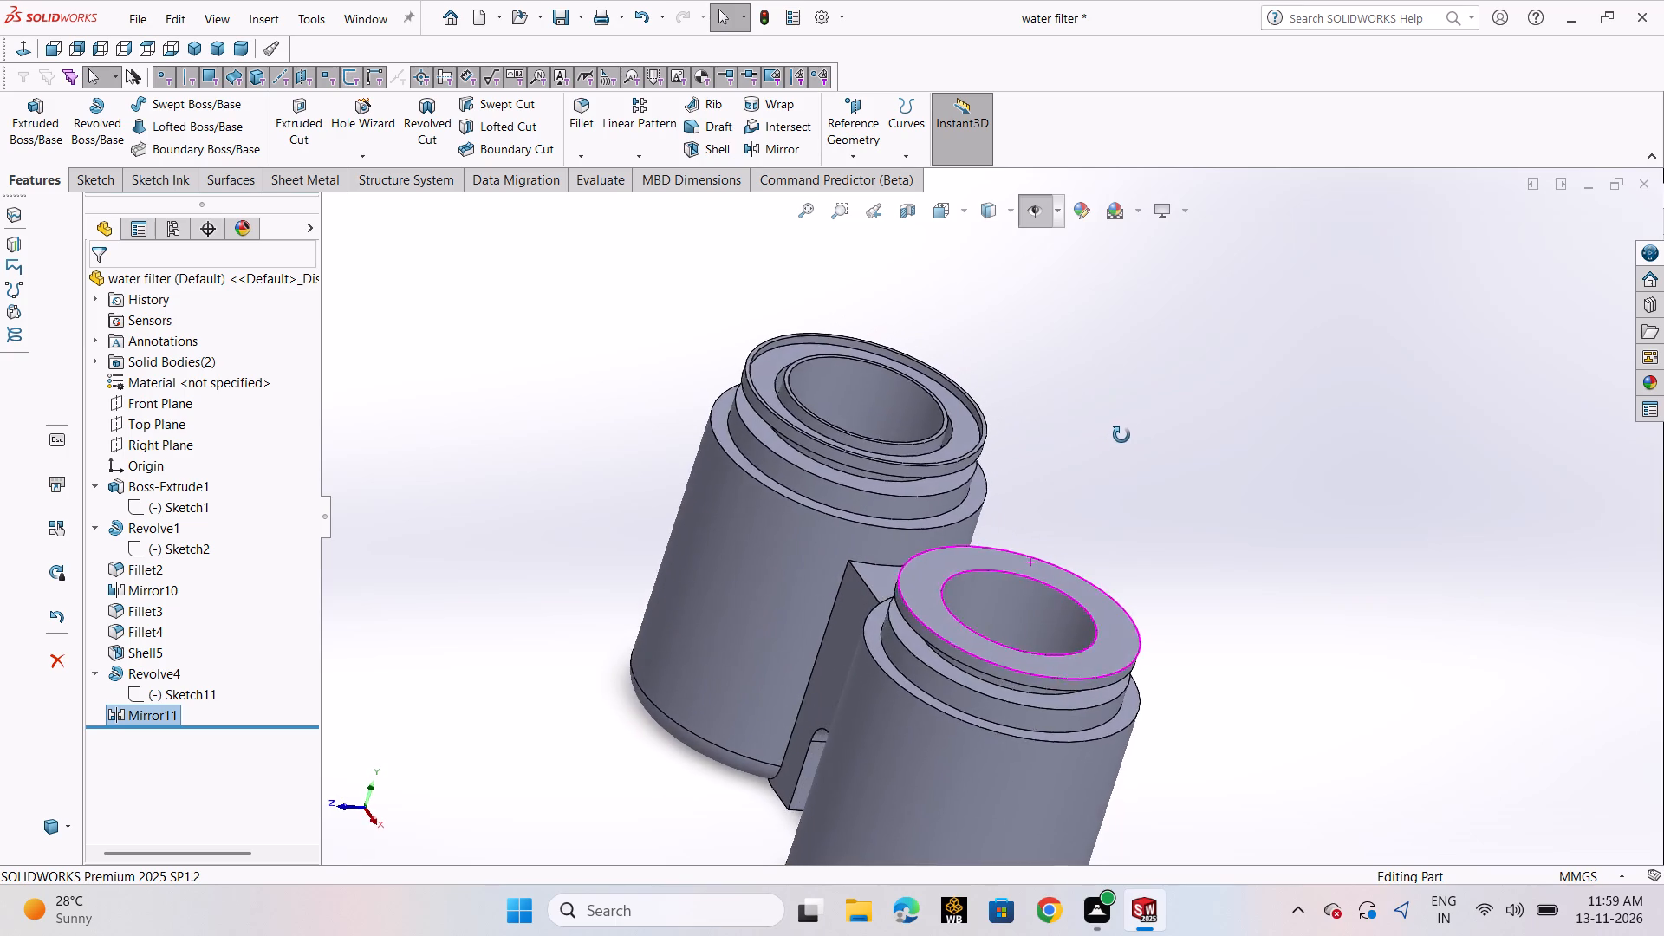
middle_click_drag(1121, 435, 1139, 420)
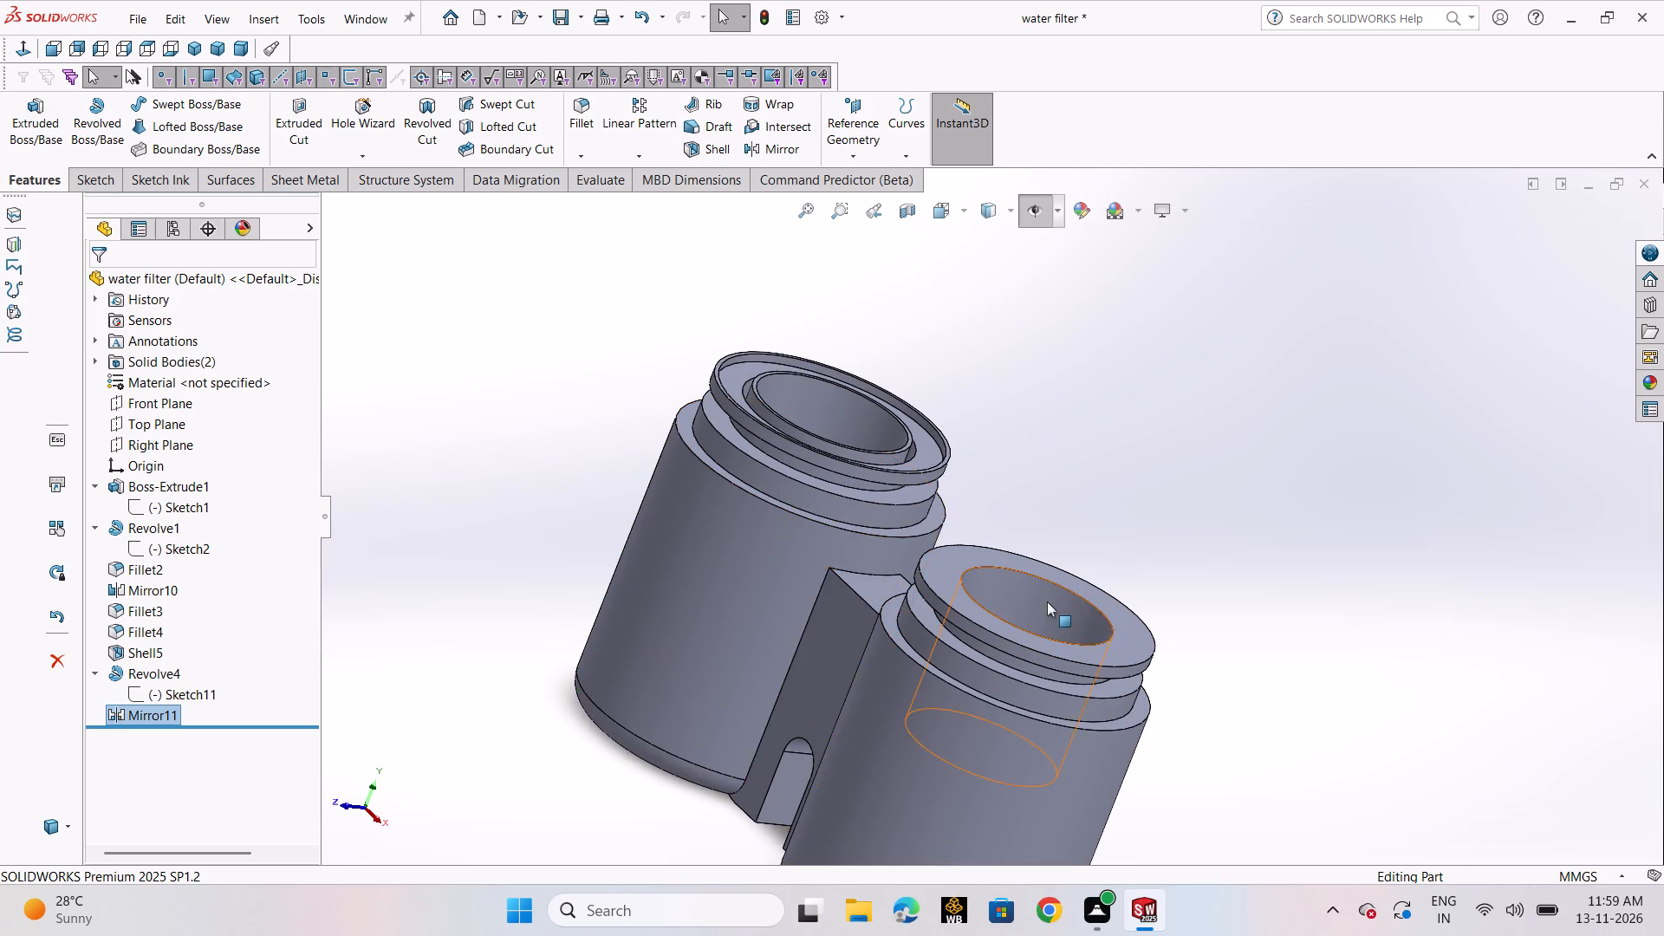
scroll(1050, 597, "up", 5)
scroll(1078, 573, "down", 3)
middle_click_drag(1089, 646, 1064, 603)
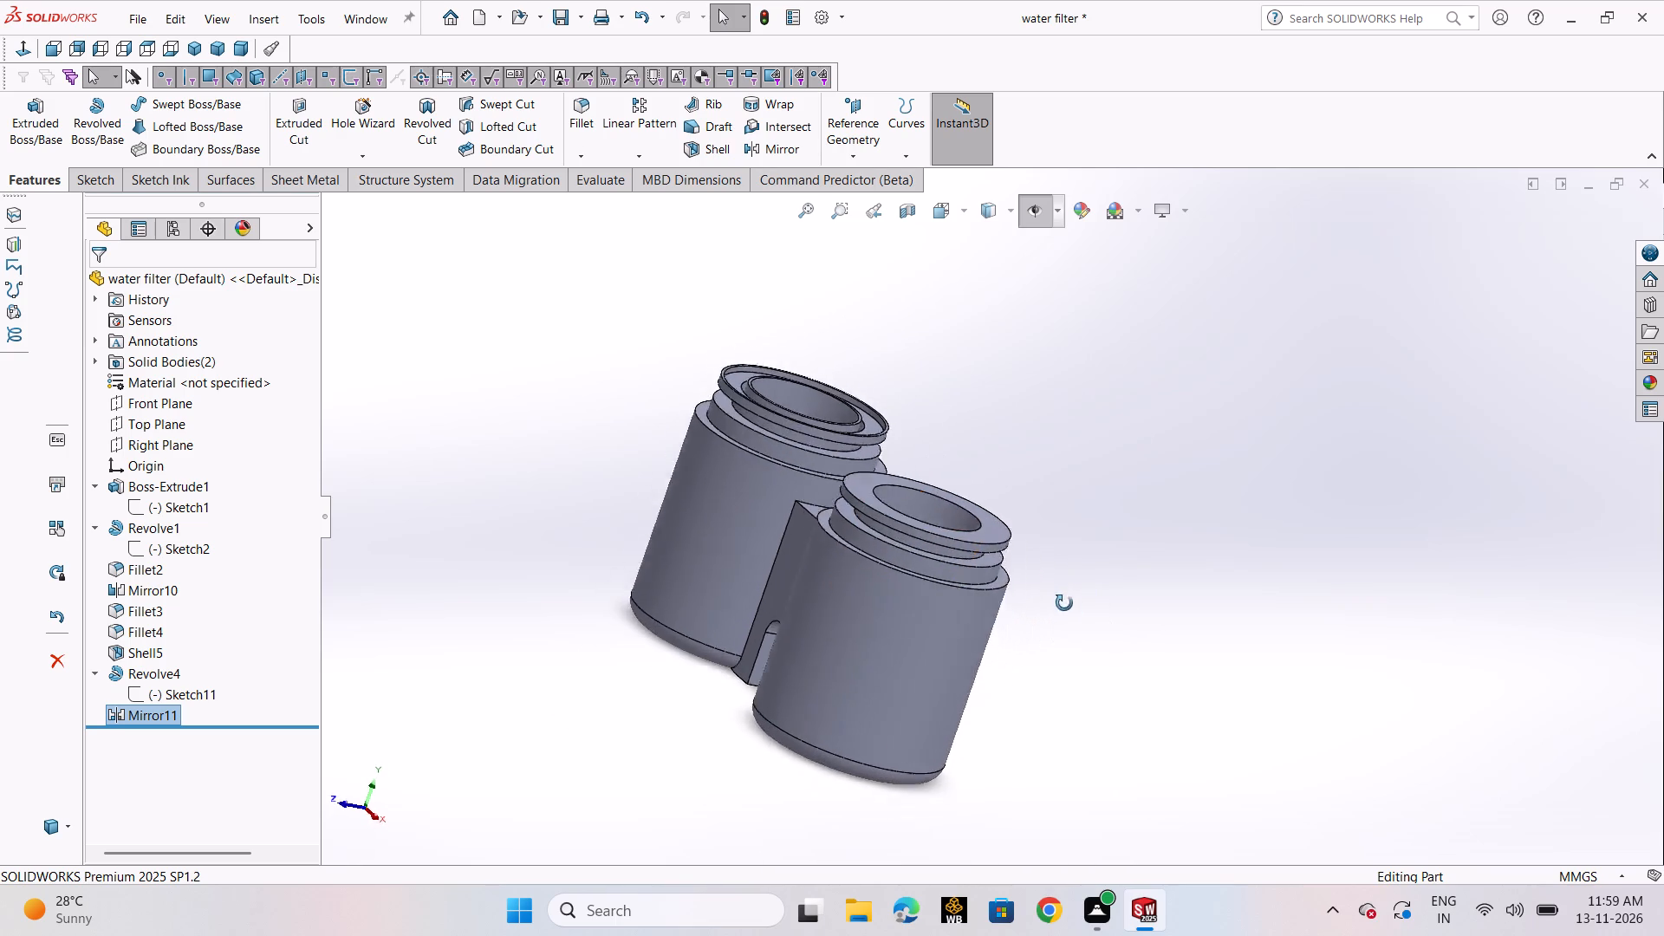
middle_click_drag(1064, 603, 1063, 557)
left_click(906, 218)
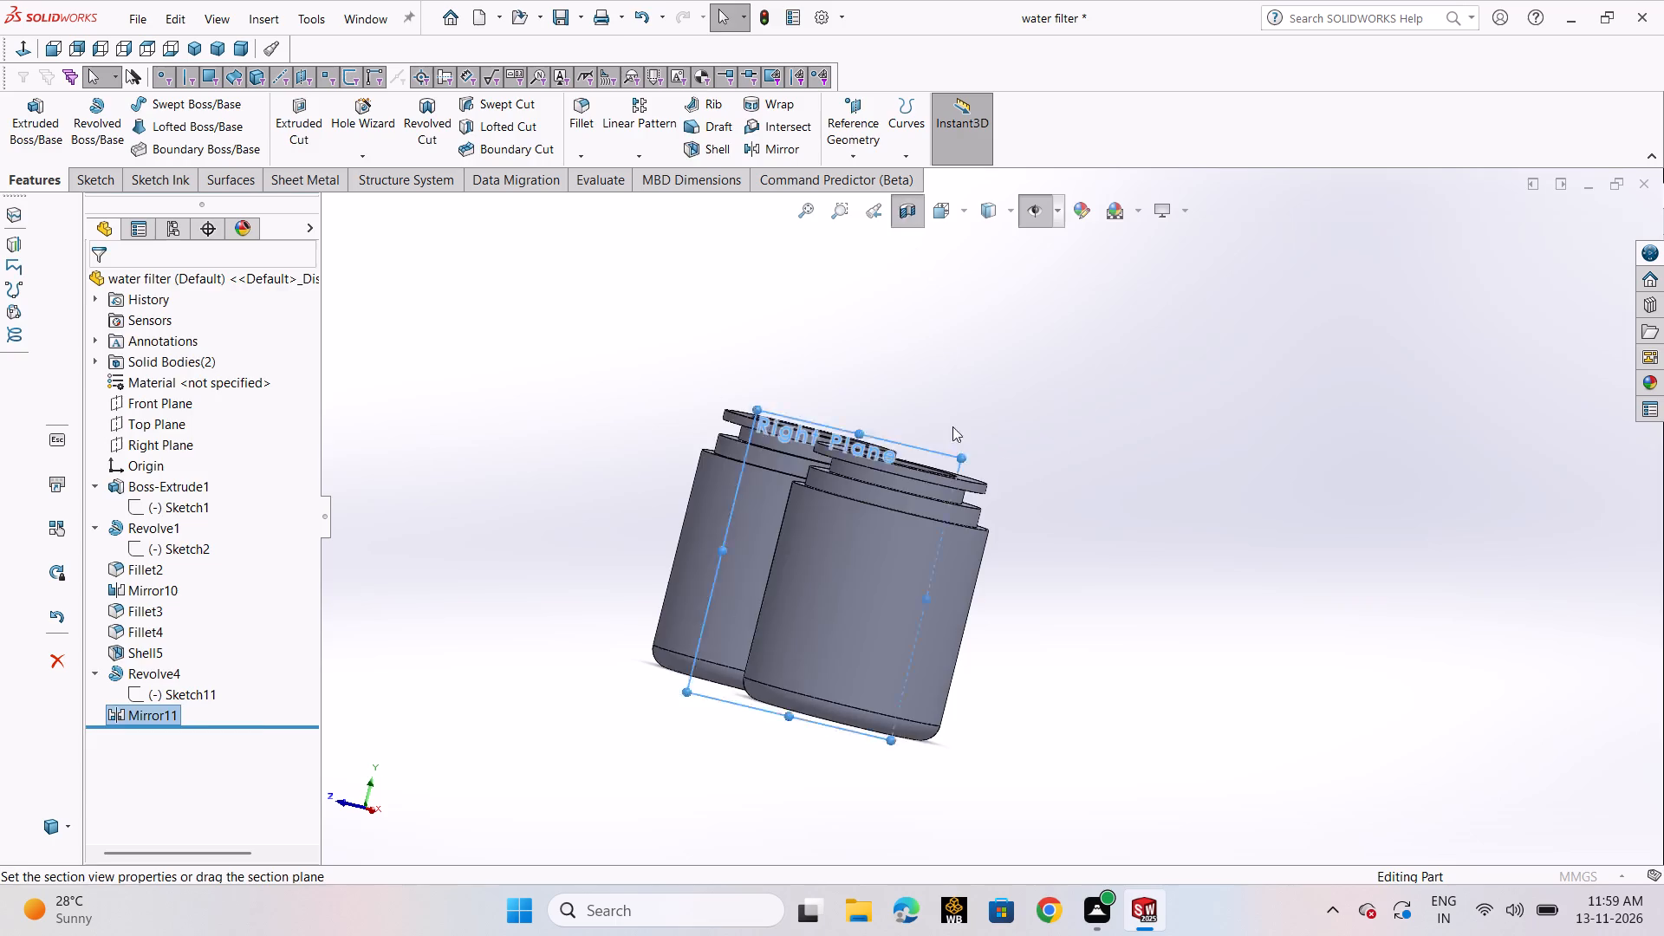
middle_click_drag(1012, 700, 1091, 765)
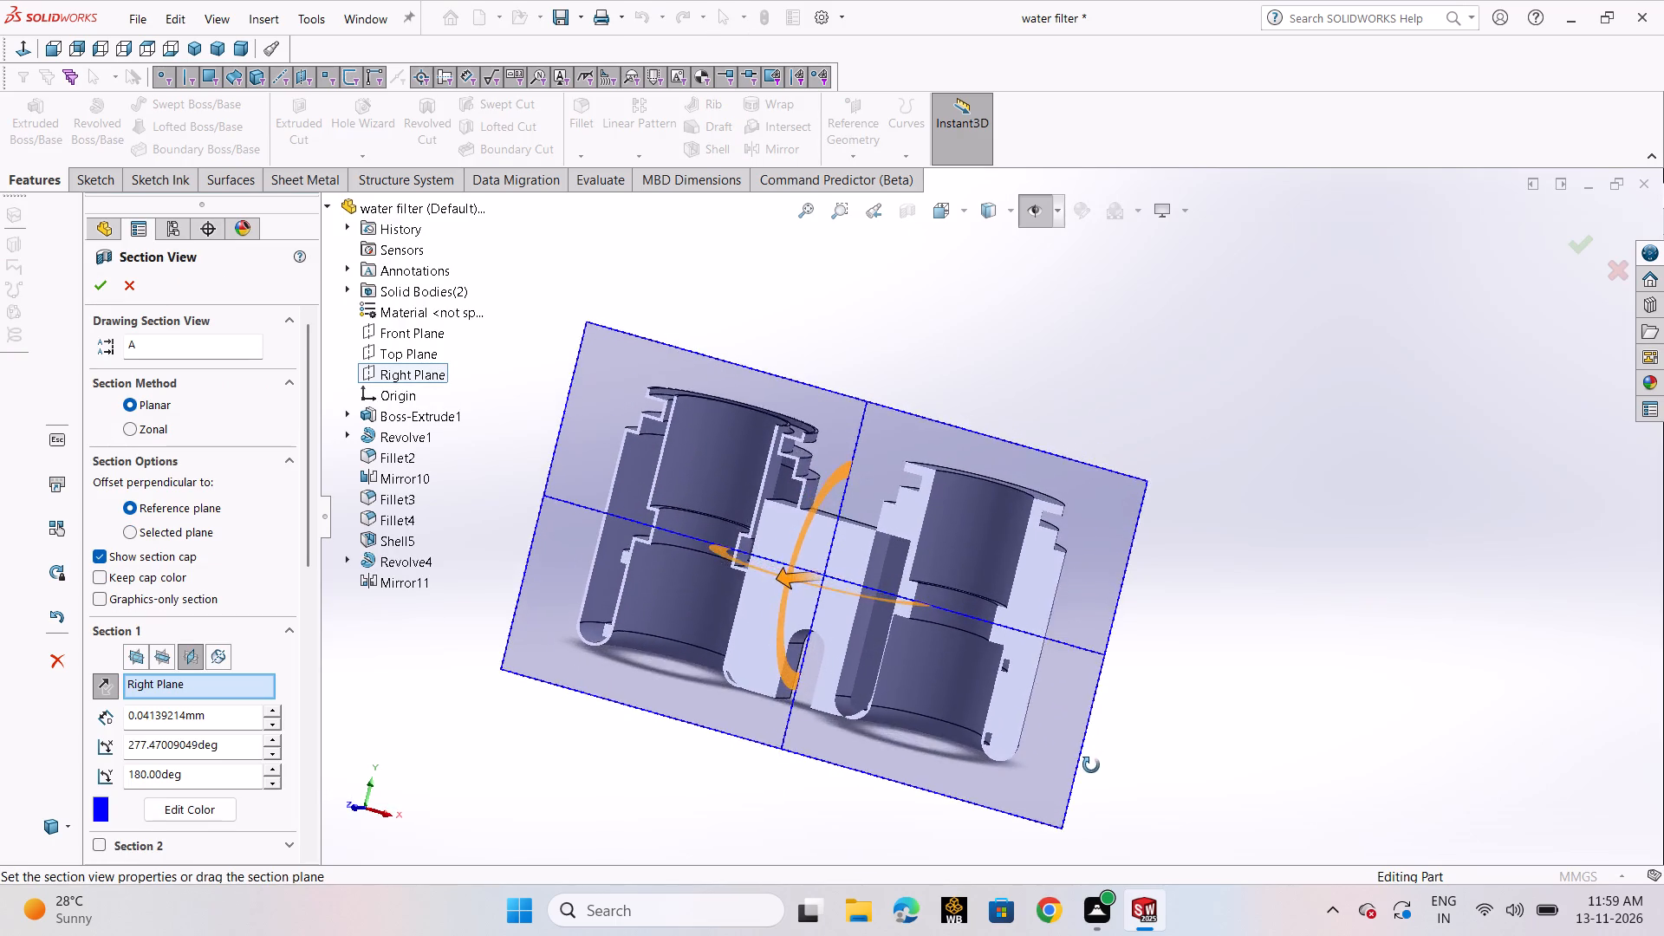
middle_click_drag(1091, 765, 1127, 775)
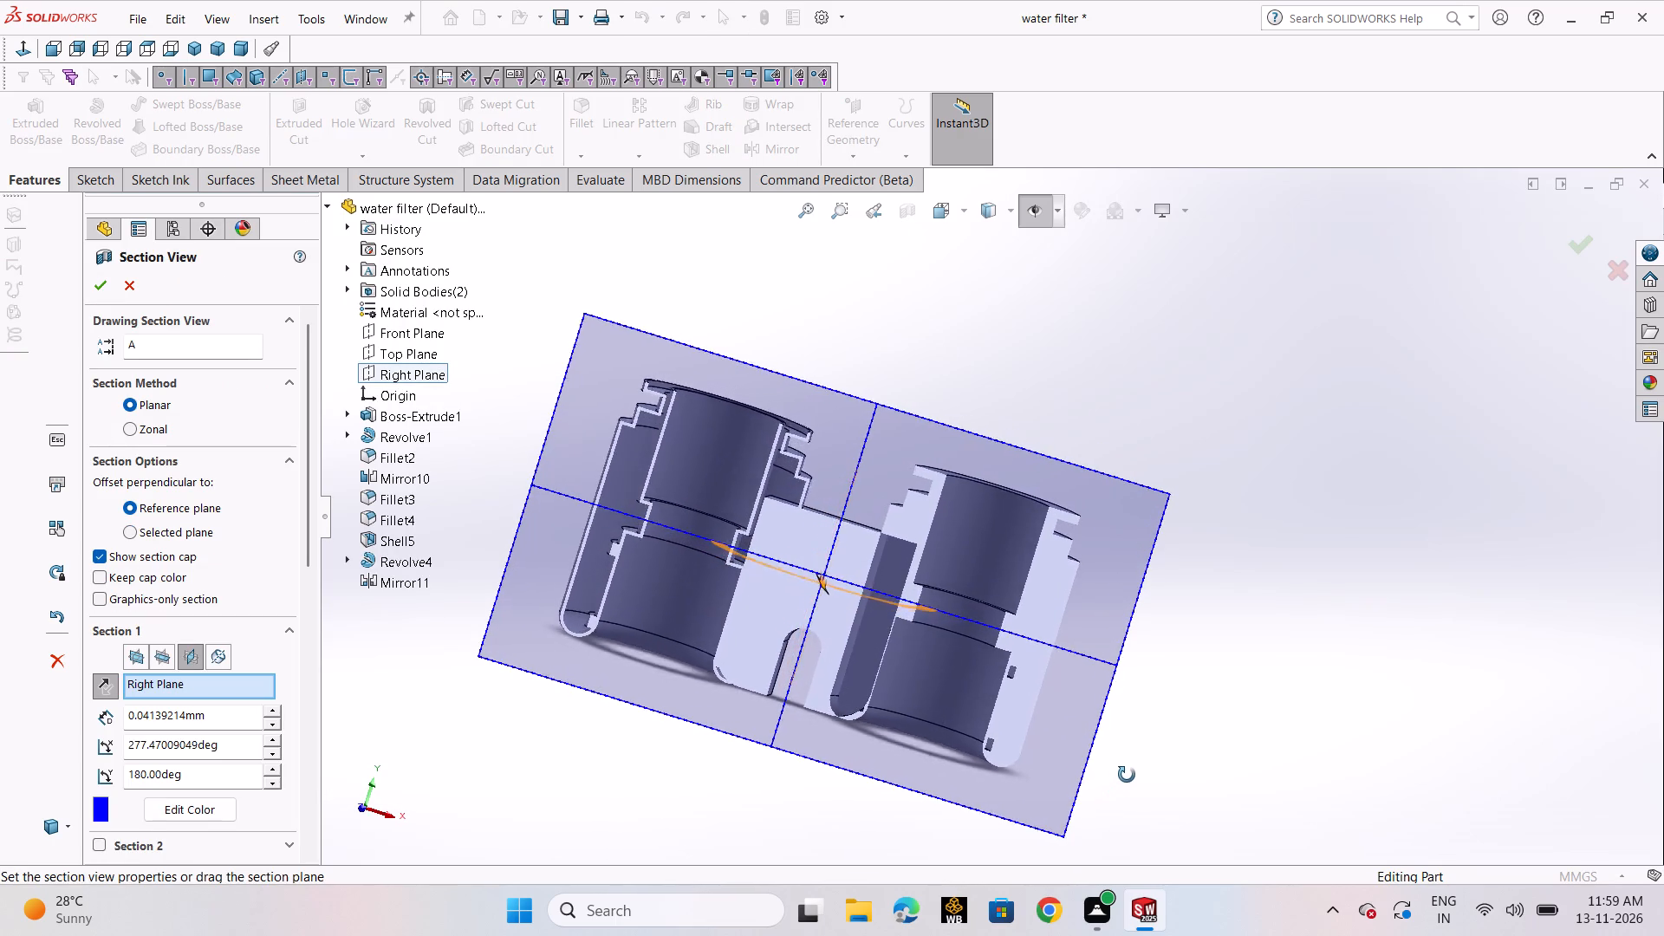
middle_click_drag(1127, 775, 1088, 809)
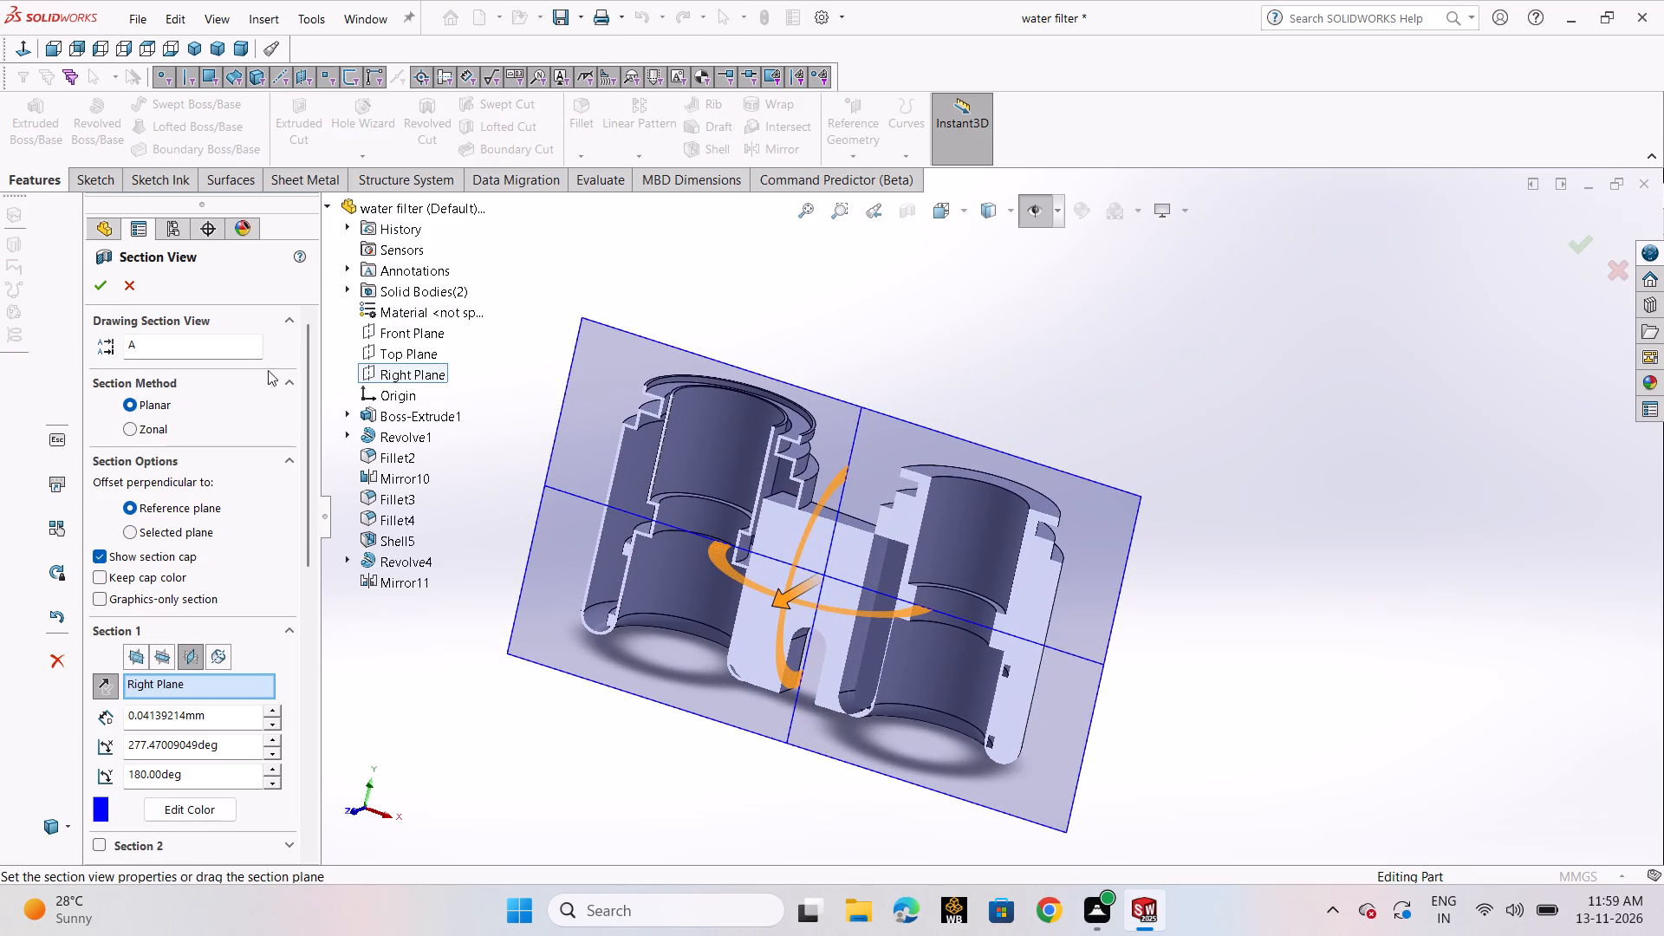
left_click(122, 289)
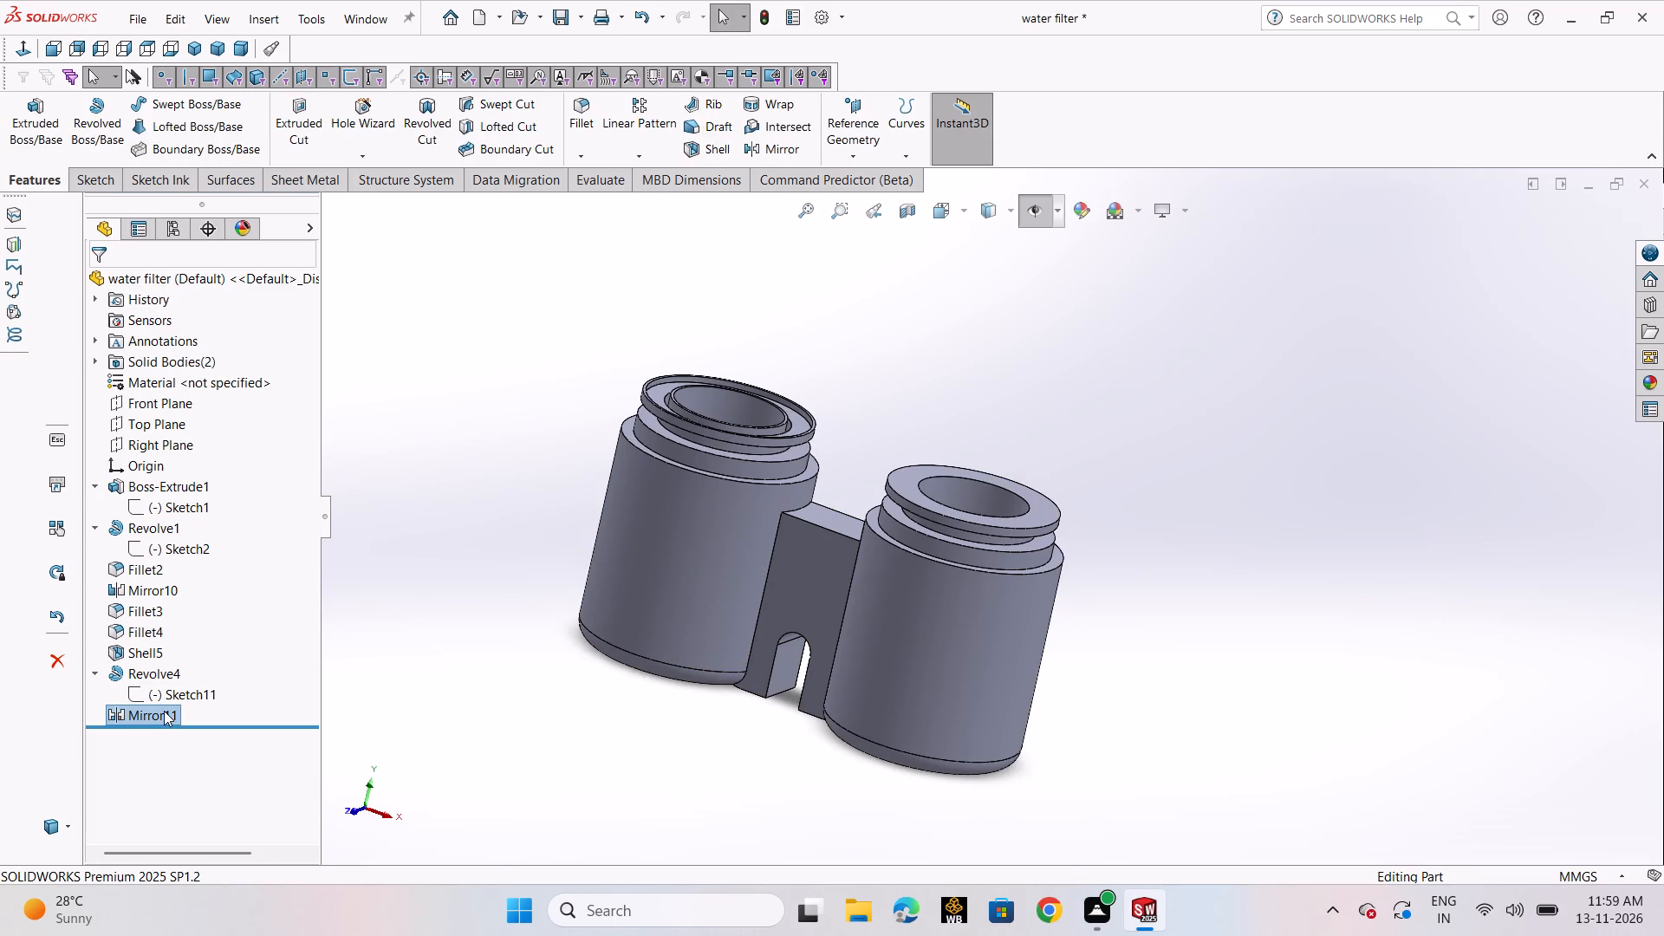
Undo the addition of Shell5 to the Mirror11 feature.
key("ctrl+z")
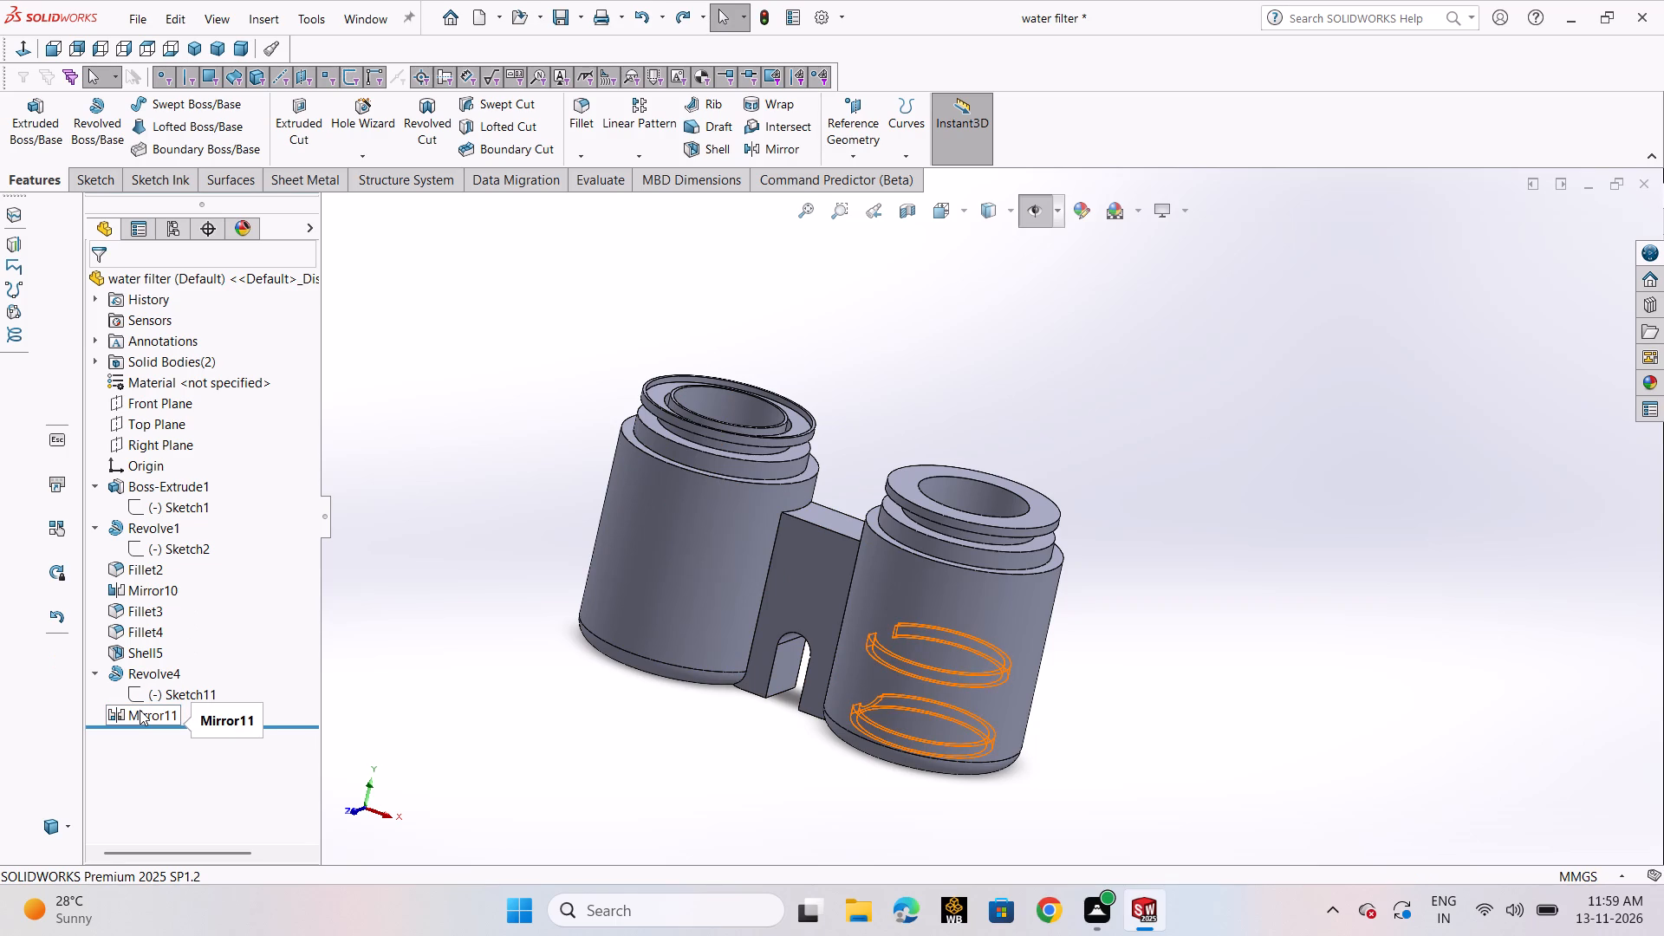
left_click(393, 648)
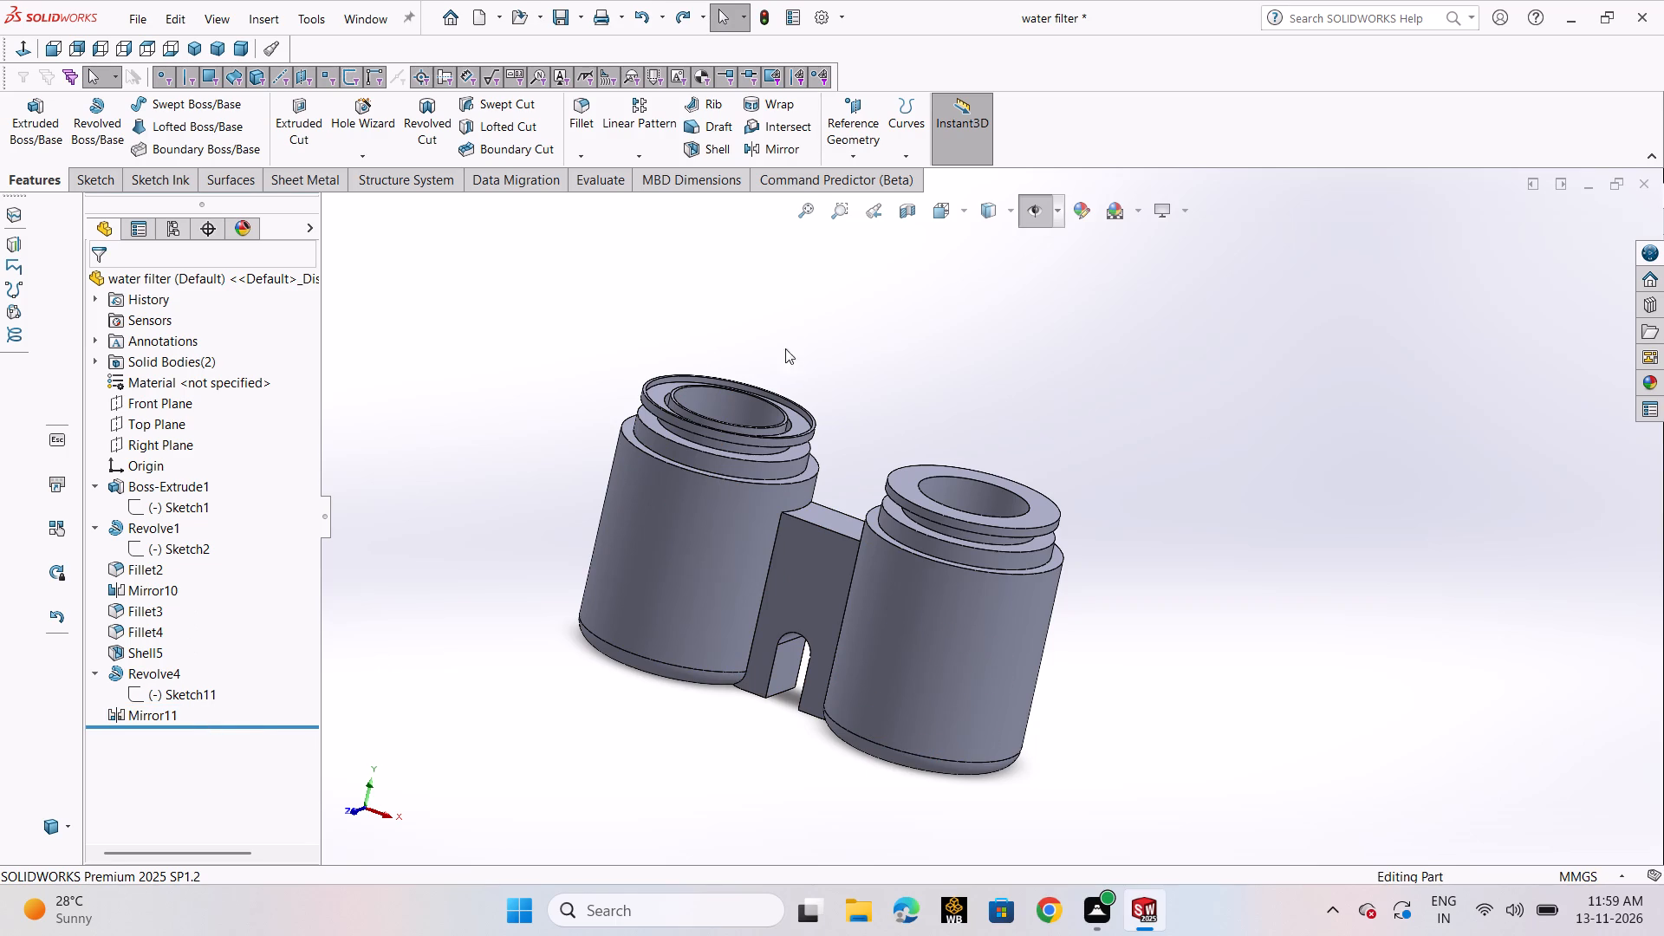
Delete the Mirror11 feature from the water filter part.
right_click(159, 715)
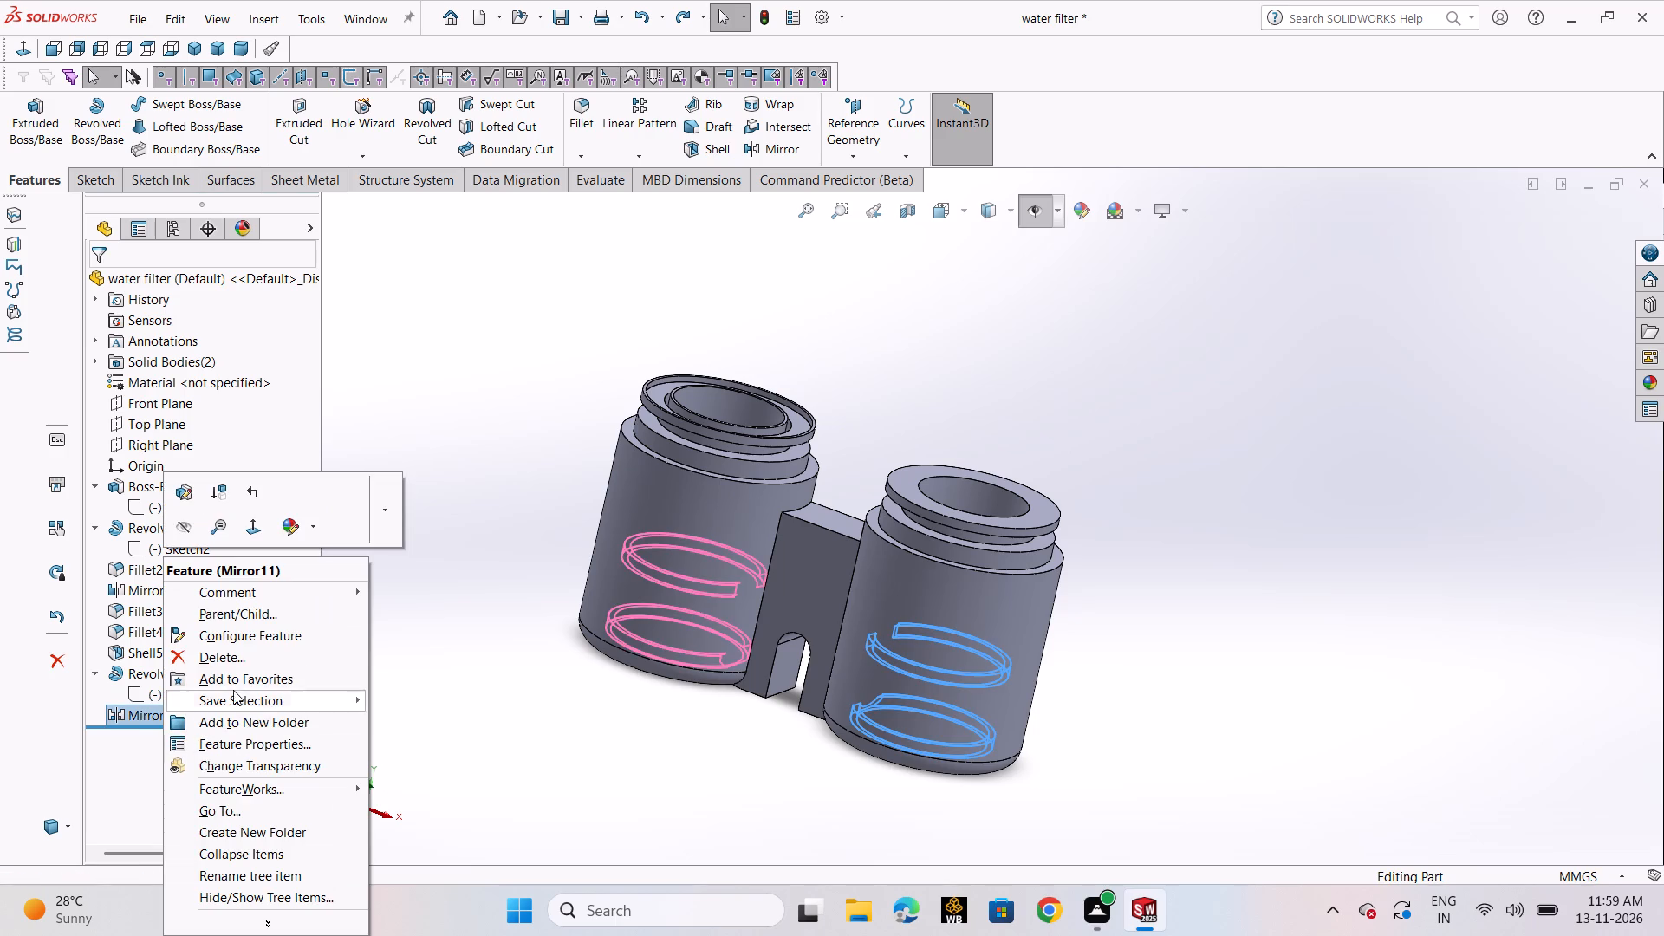
left_click(236, 663)
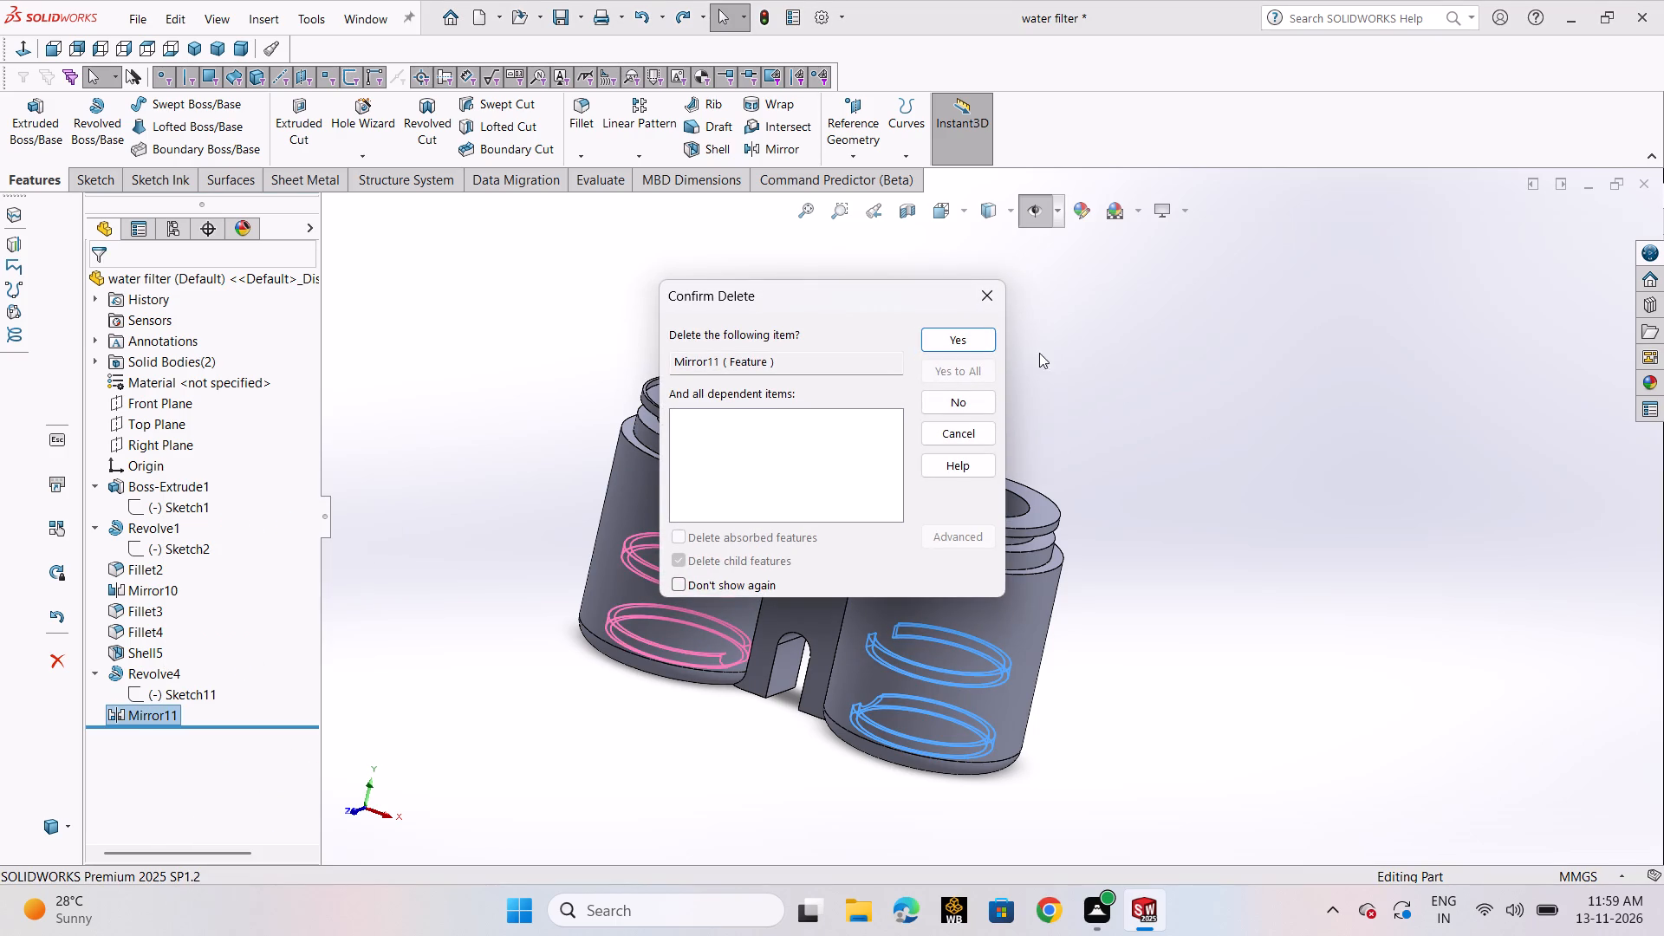
left_click(969, 345)
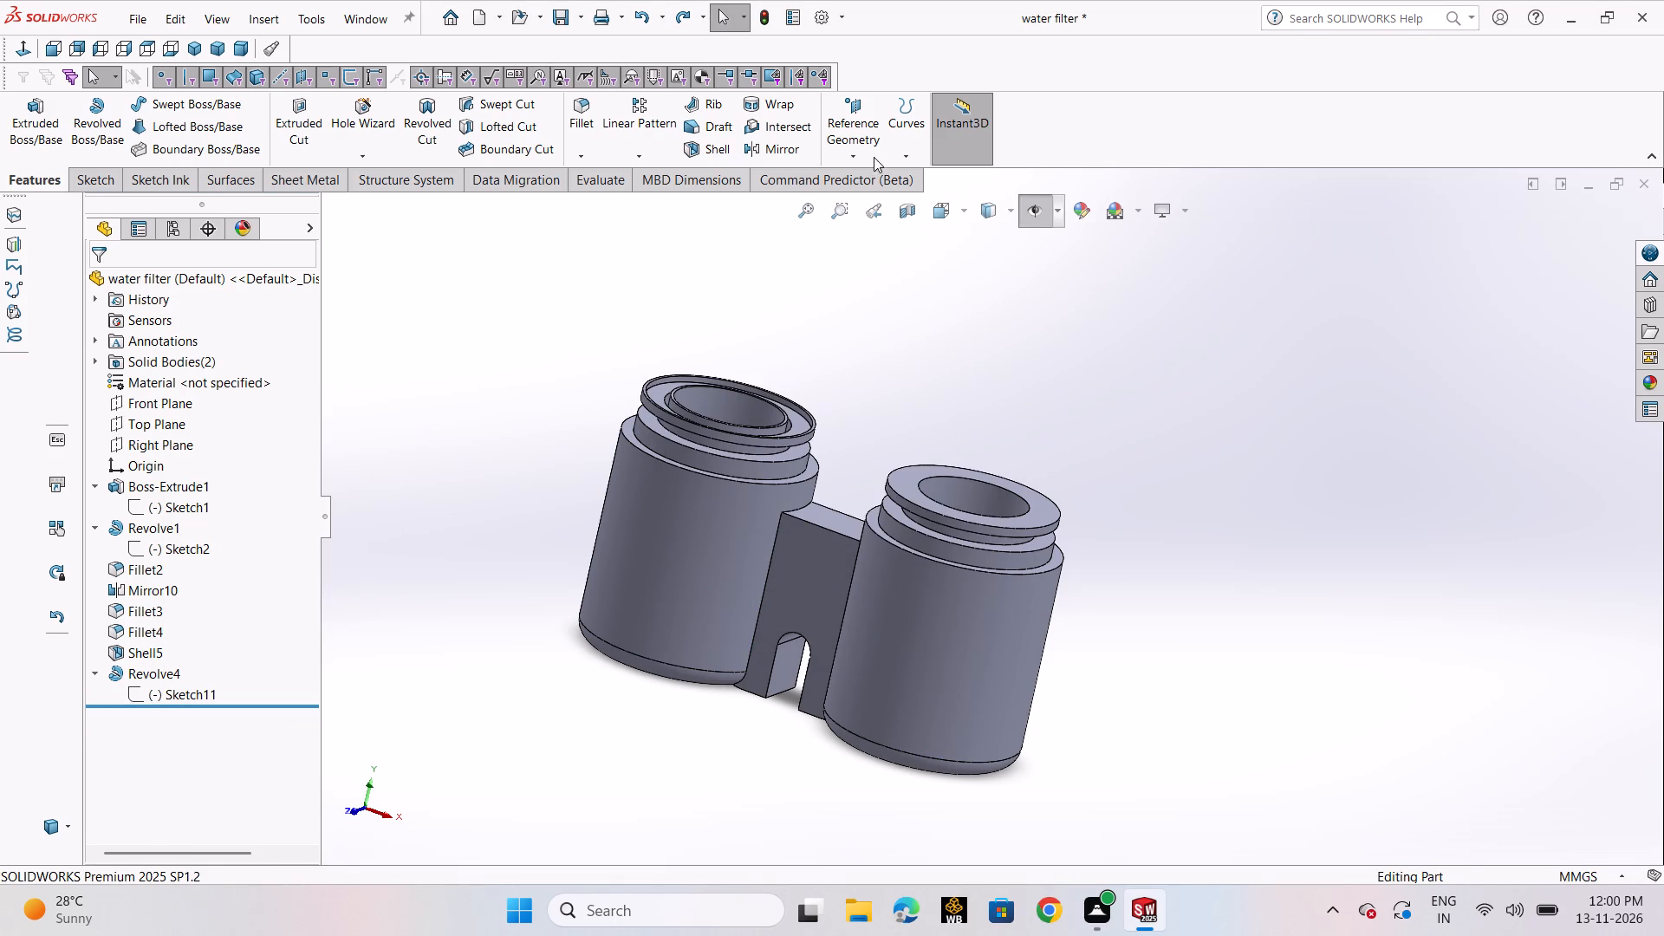
Shell the right cylindrical body with a 0.50 mm wall, removing its top annular face.
left_click(693, 156)
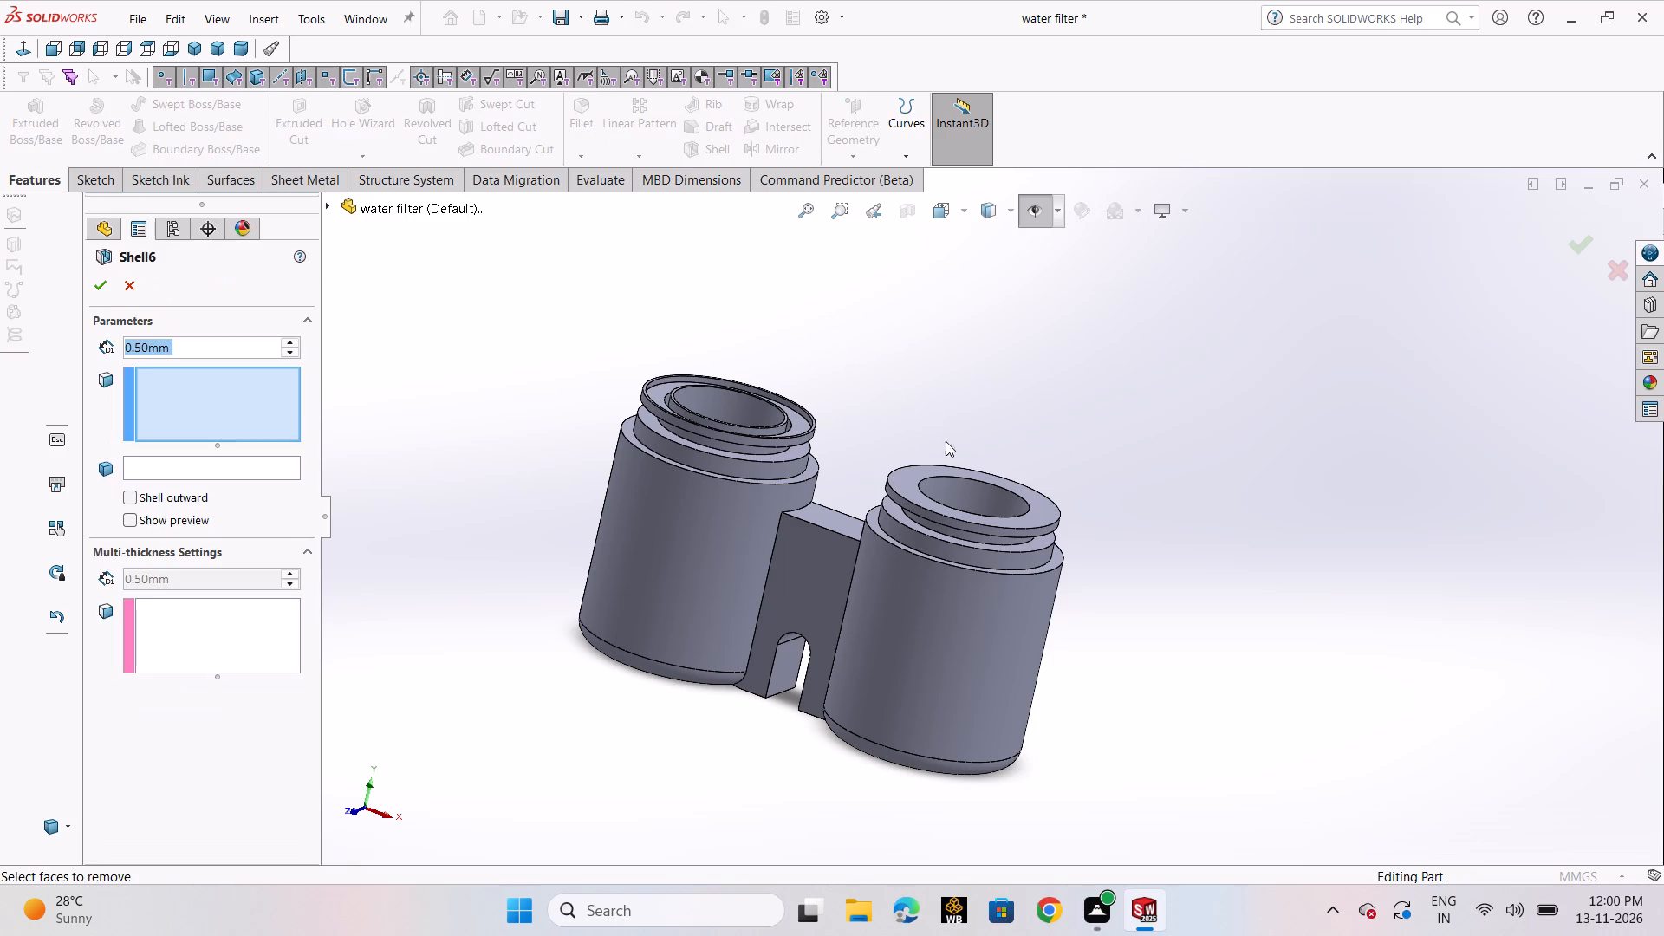
left_click(913, 471)
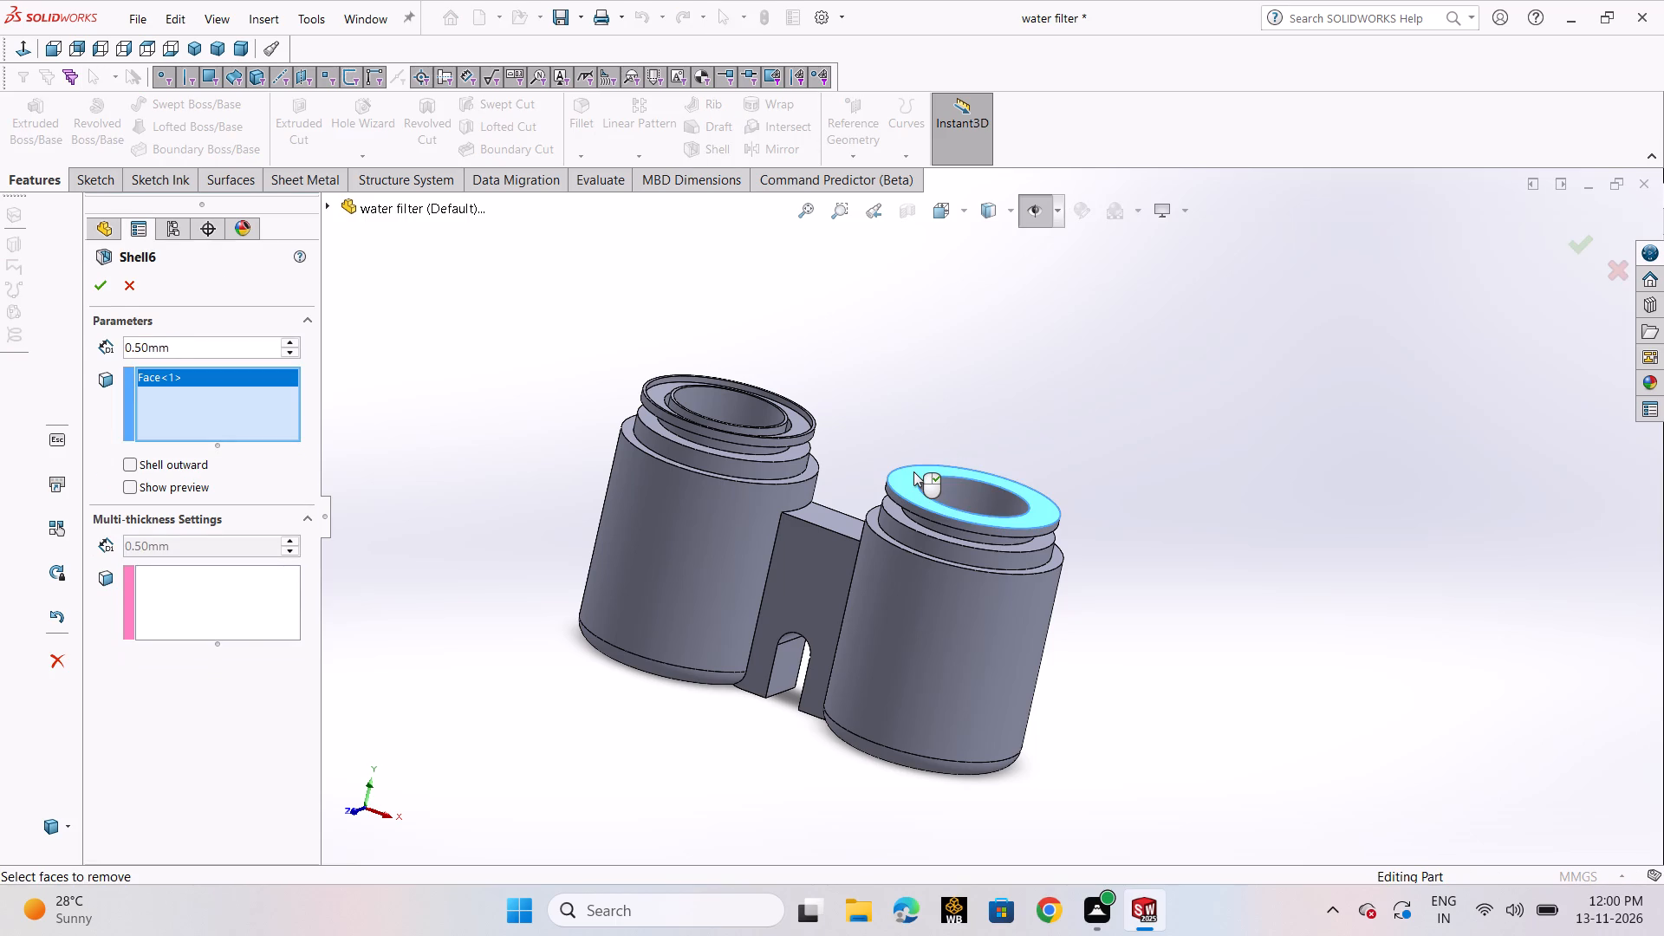
left_click(106, 280)
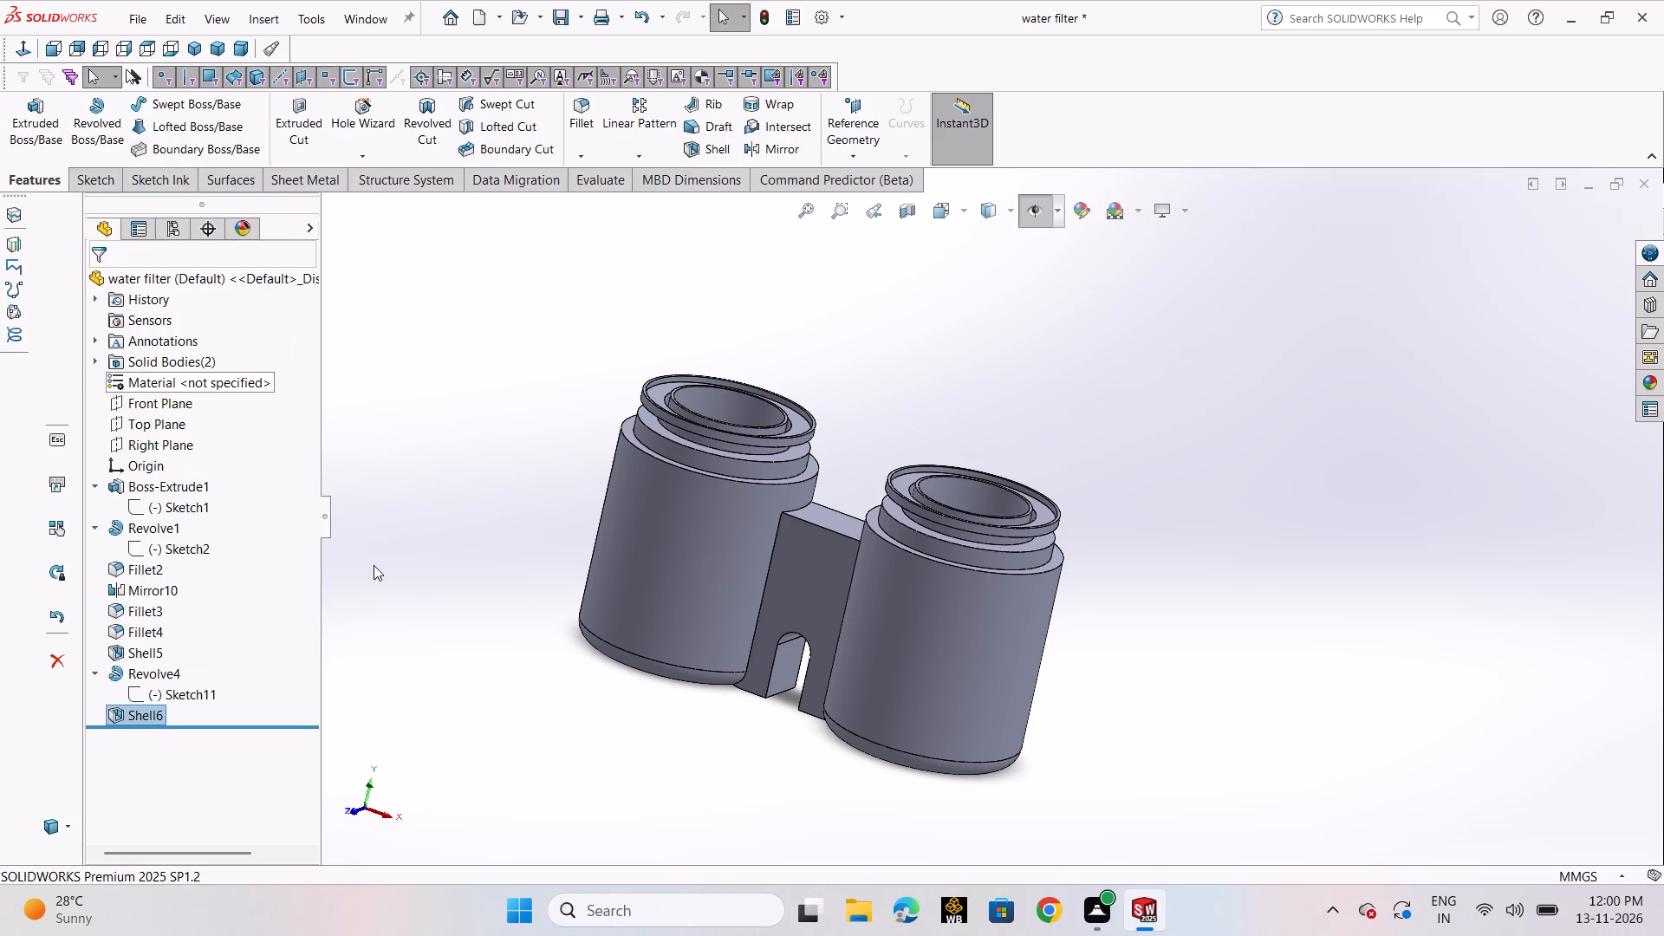
Mirror the Revolve4 bands about the Right Plane onto the right cylindrical body.
middle_click_drag(1027, 471, 952, 568)
scroll(873, 593, "down", 2)
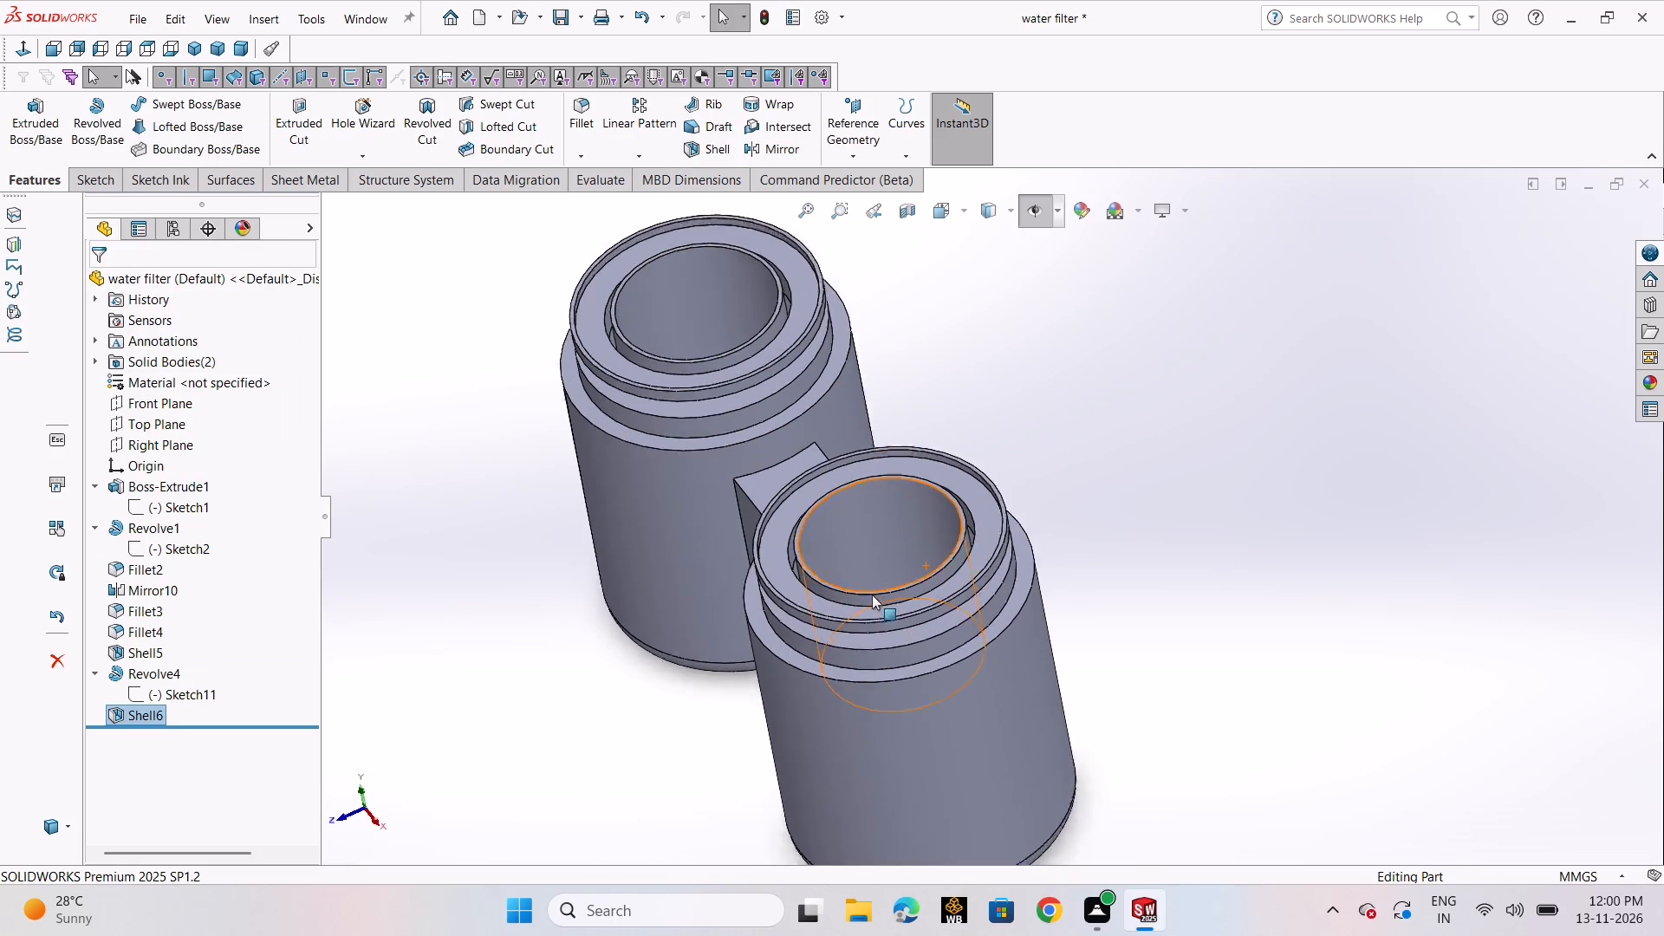
scroll(872, 595, "down", 1)
scroll(1115, 602, "down", 1)
middle_click_drag(1115, 602, 1135, 505)
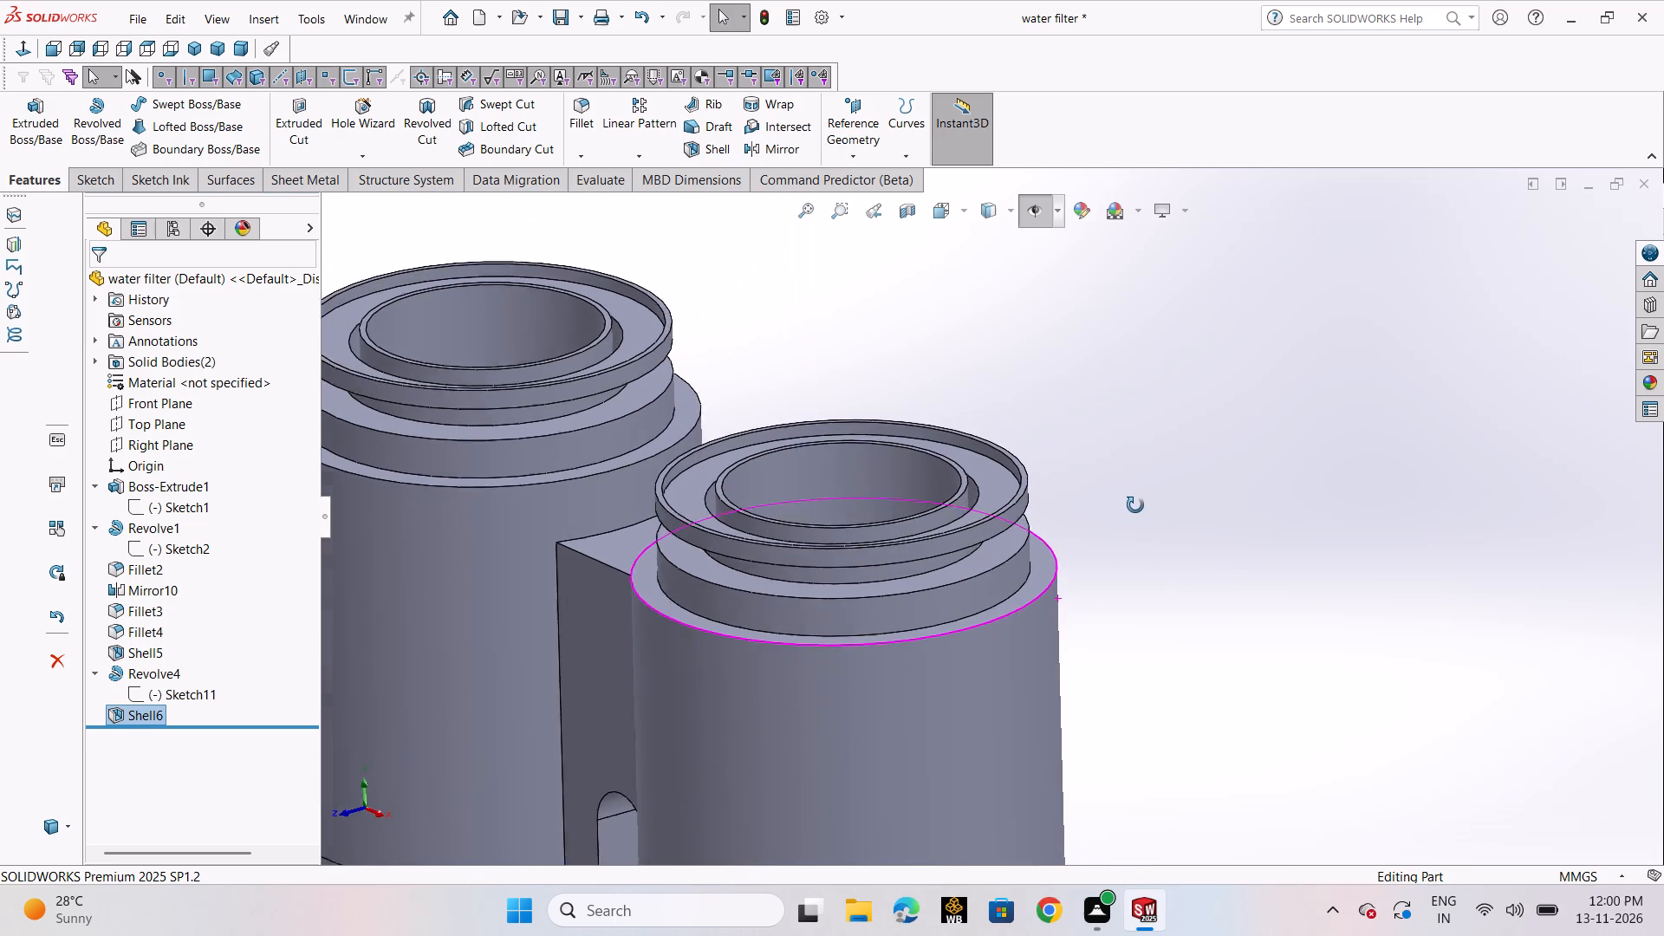
middle_click_drag(1135, 505, 1151, 527)
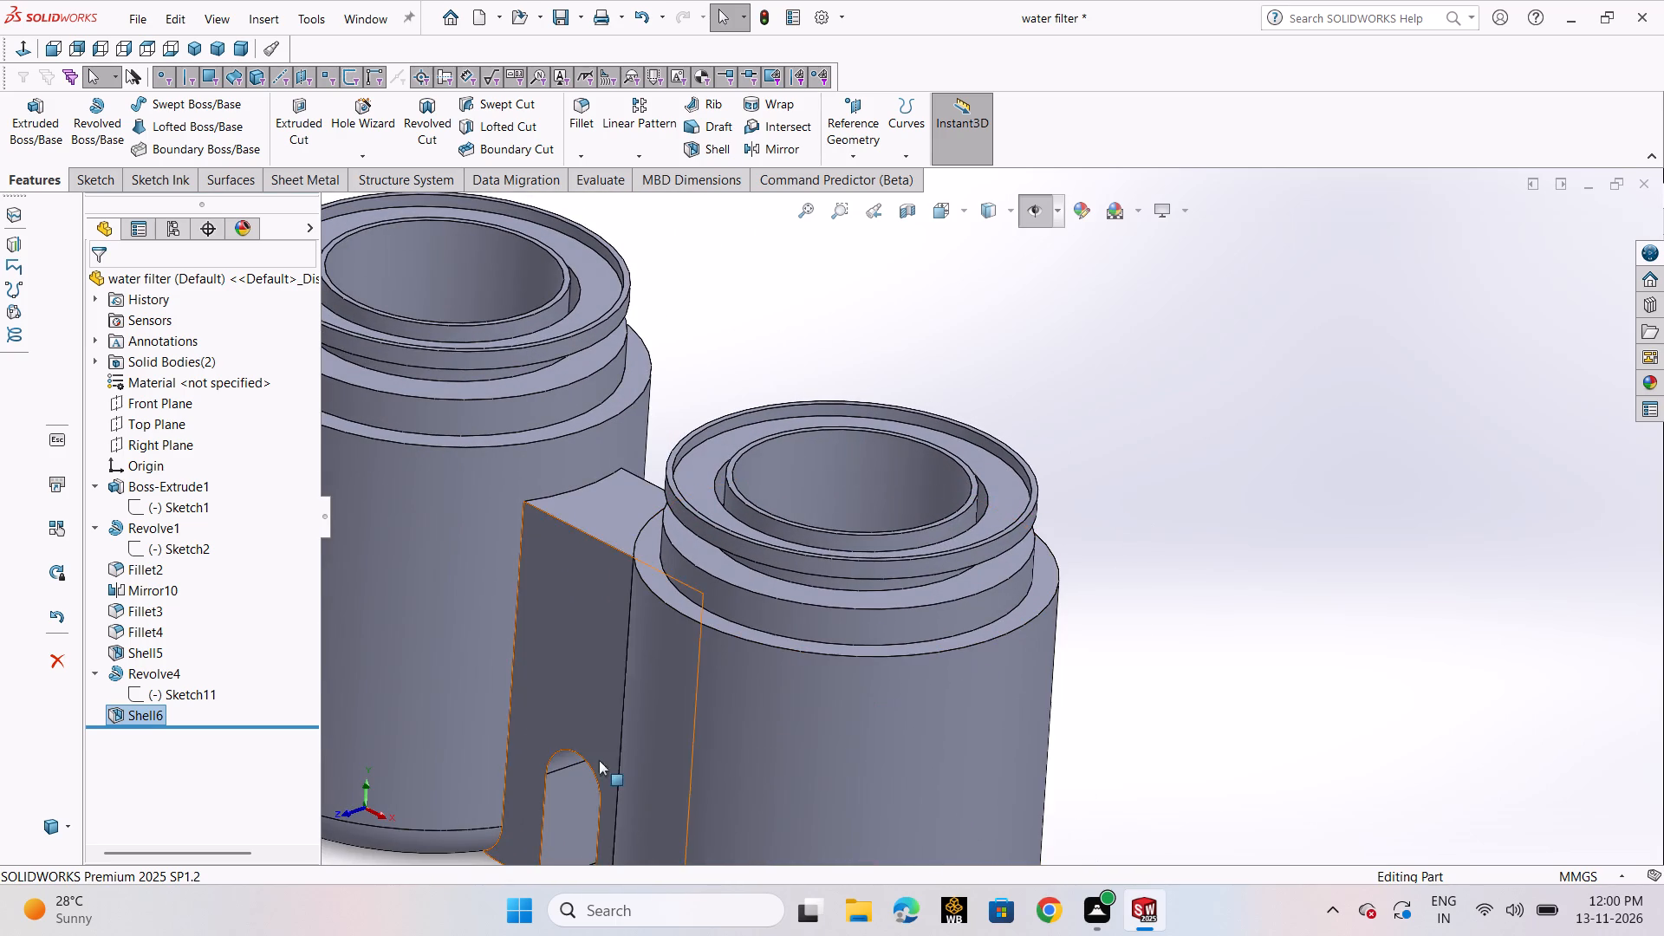
left_click(953, 370)
left_click(775, 157)
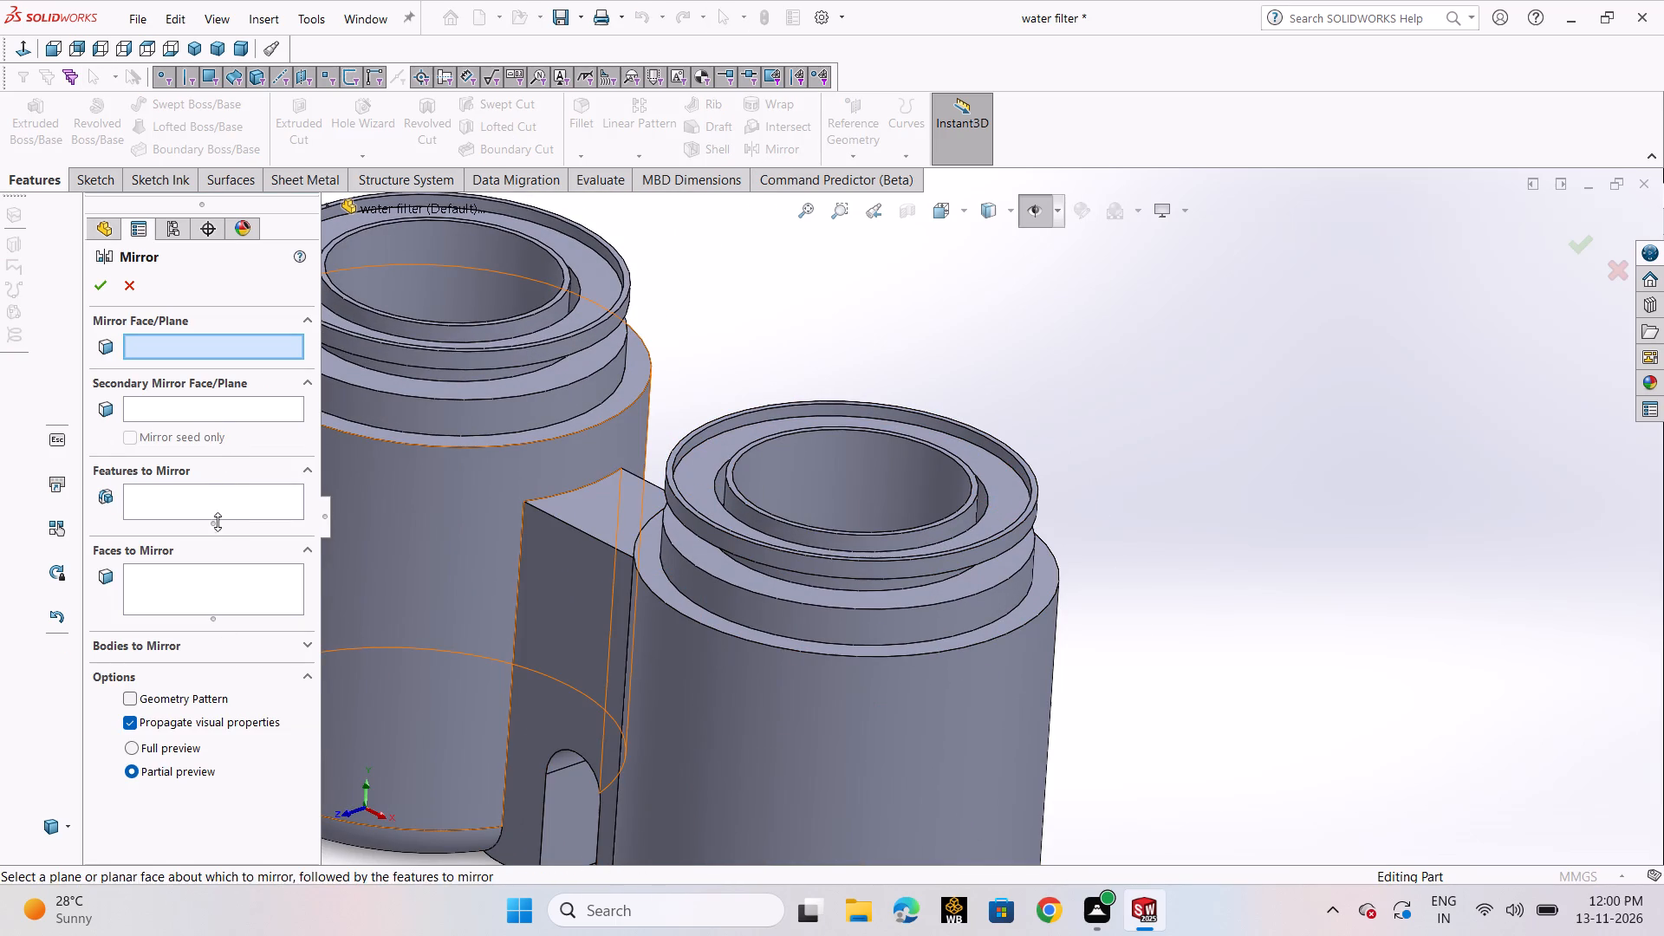
left_click(215, 508)
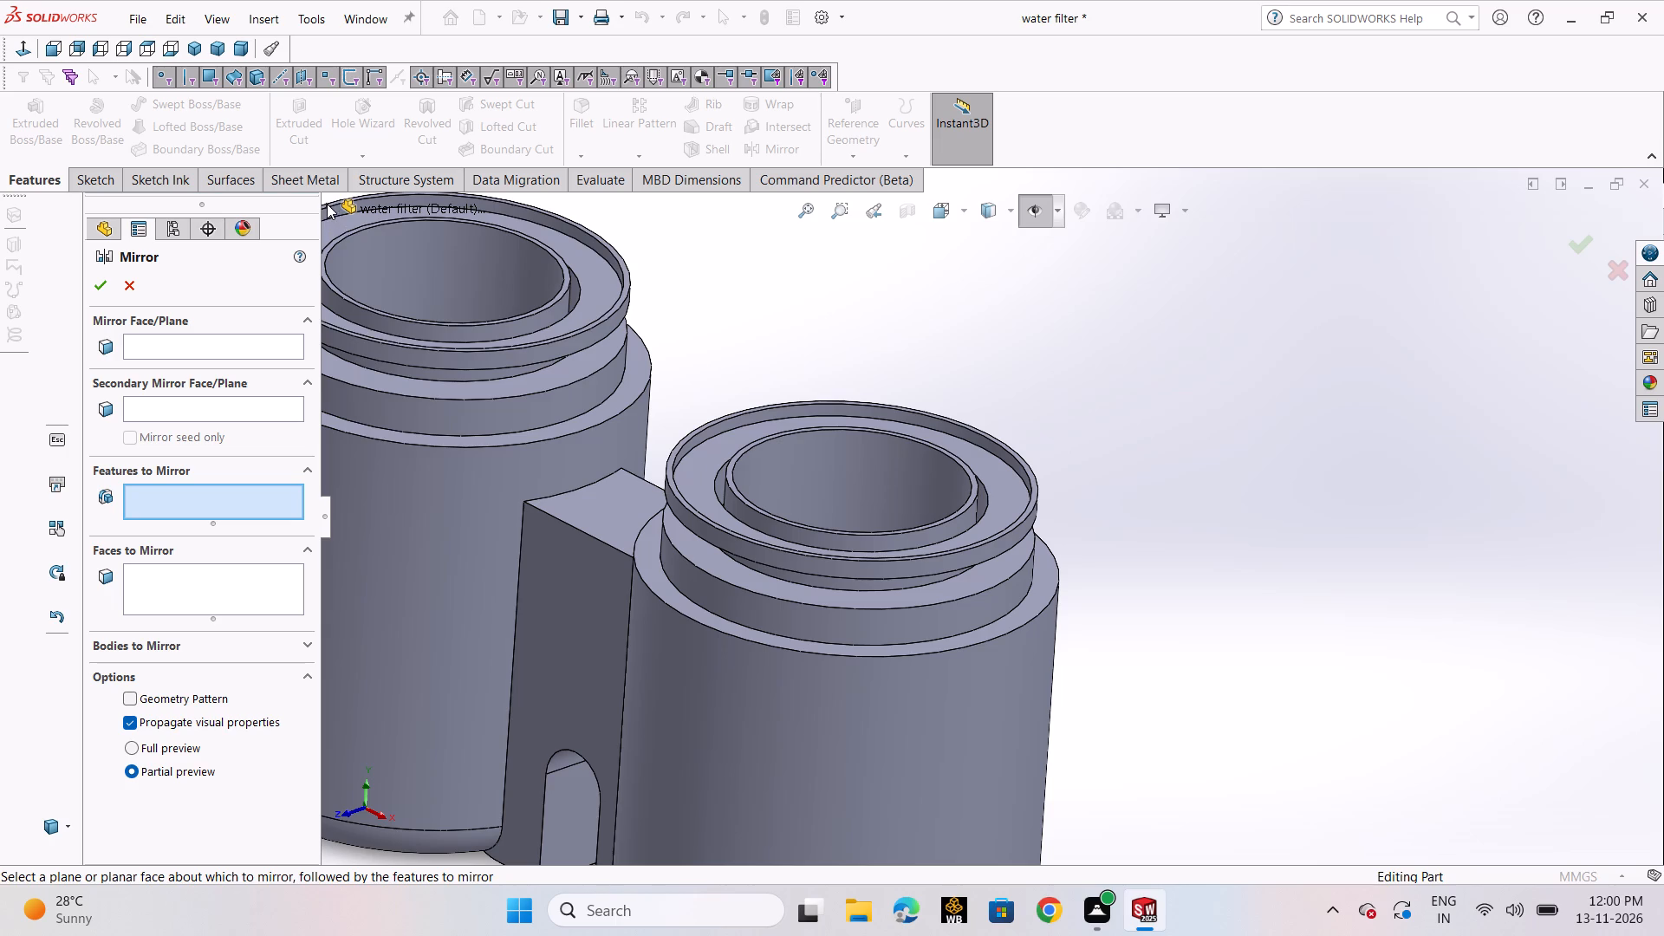
left_click(327, 204)
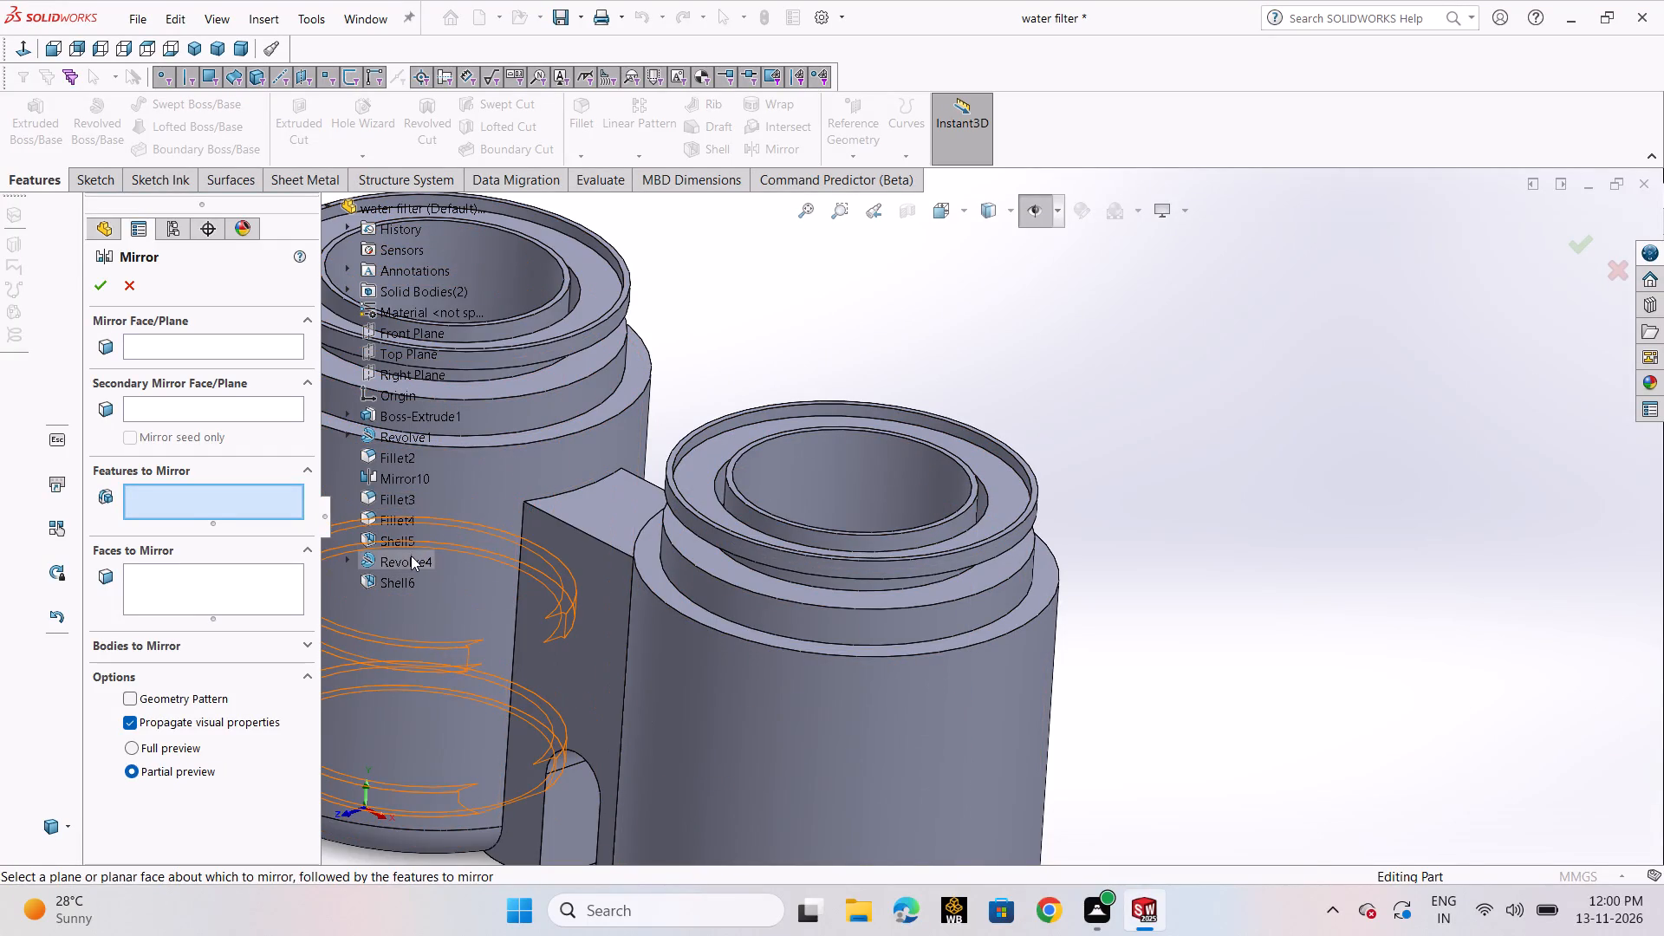
left_click(411, 557)
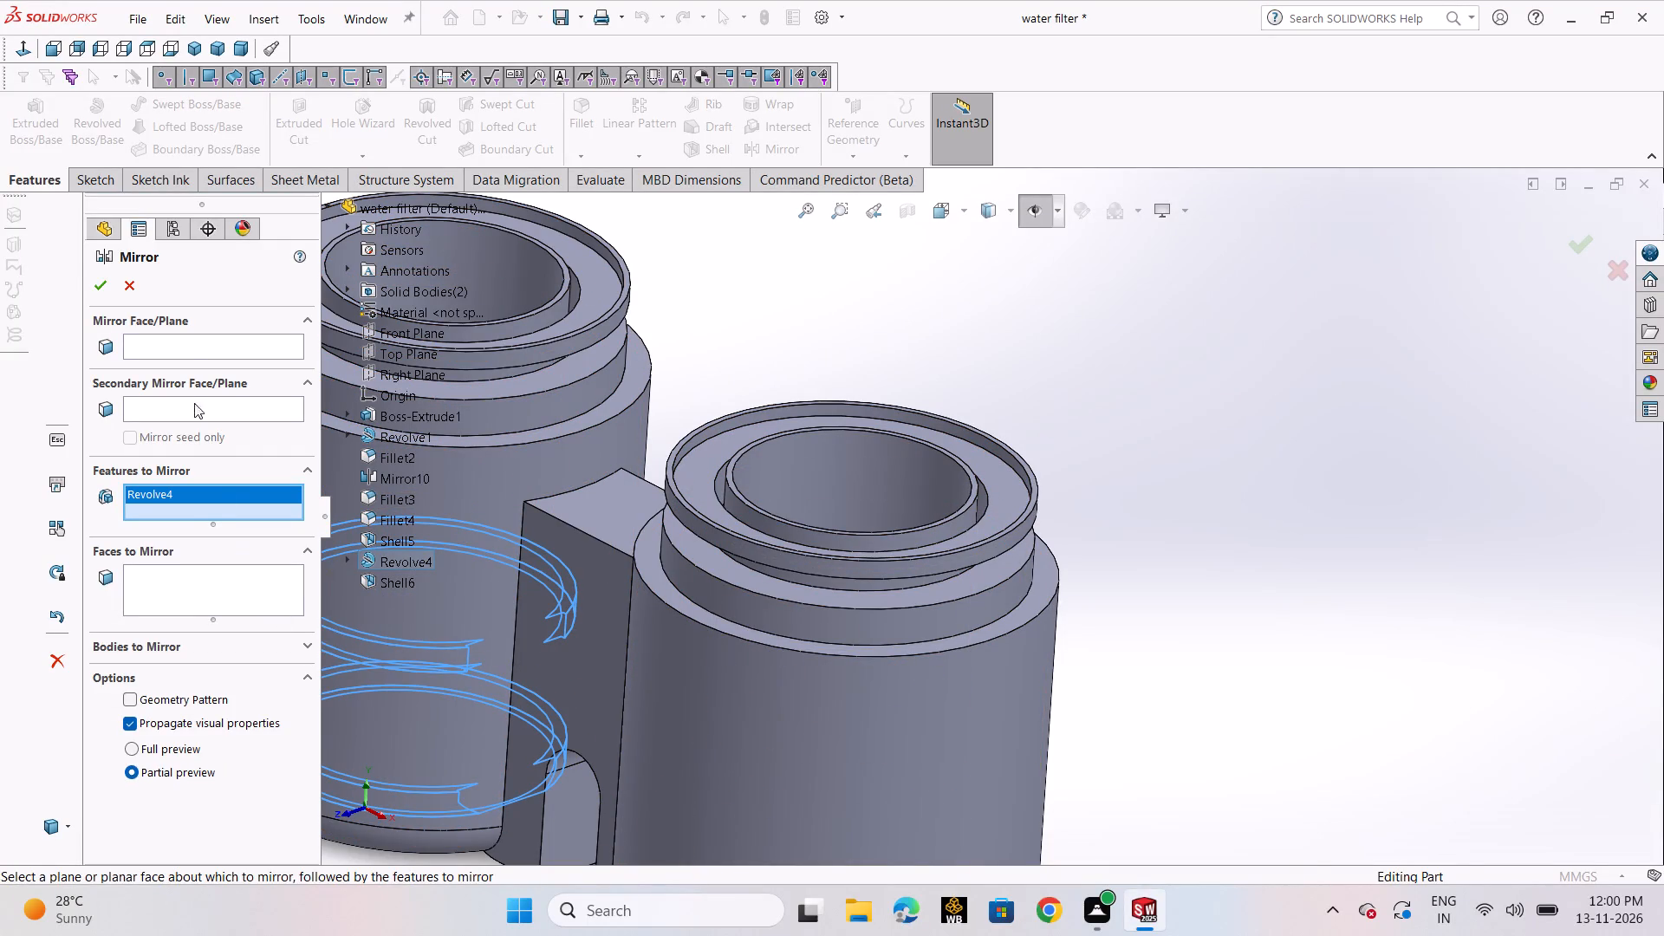
left_click(194, 351)
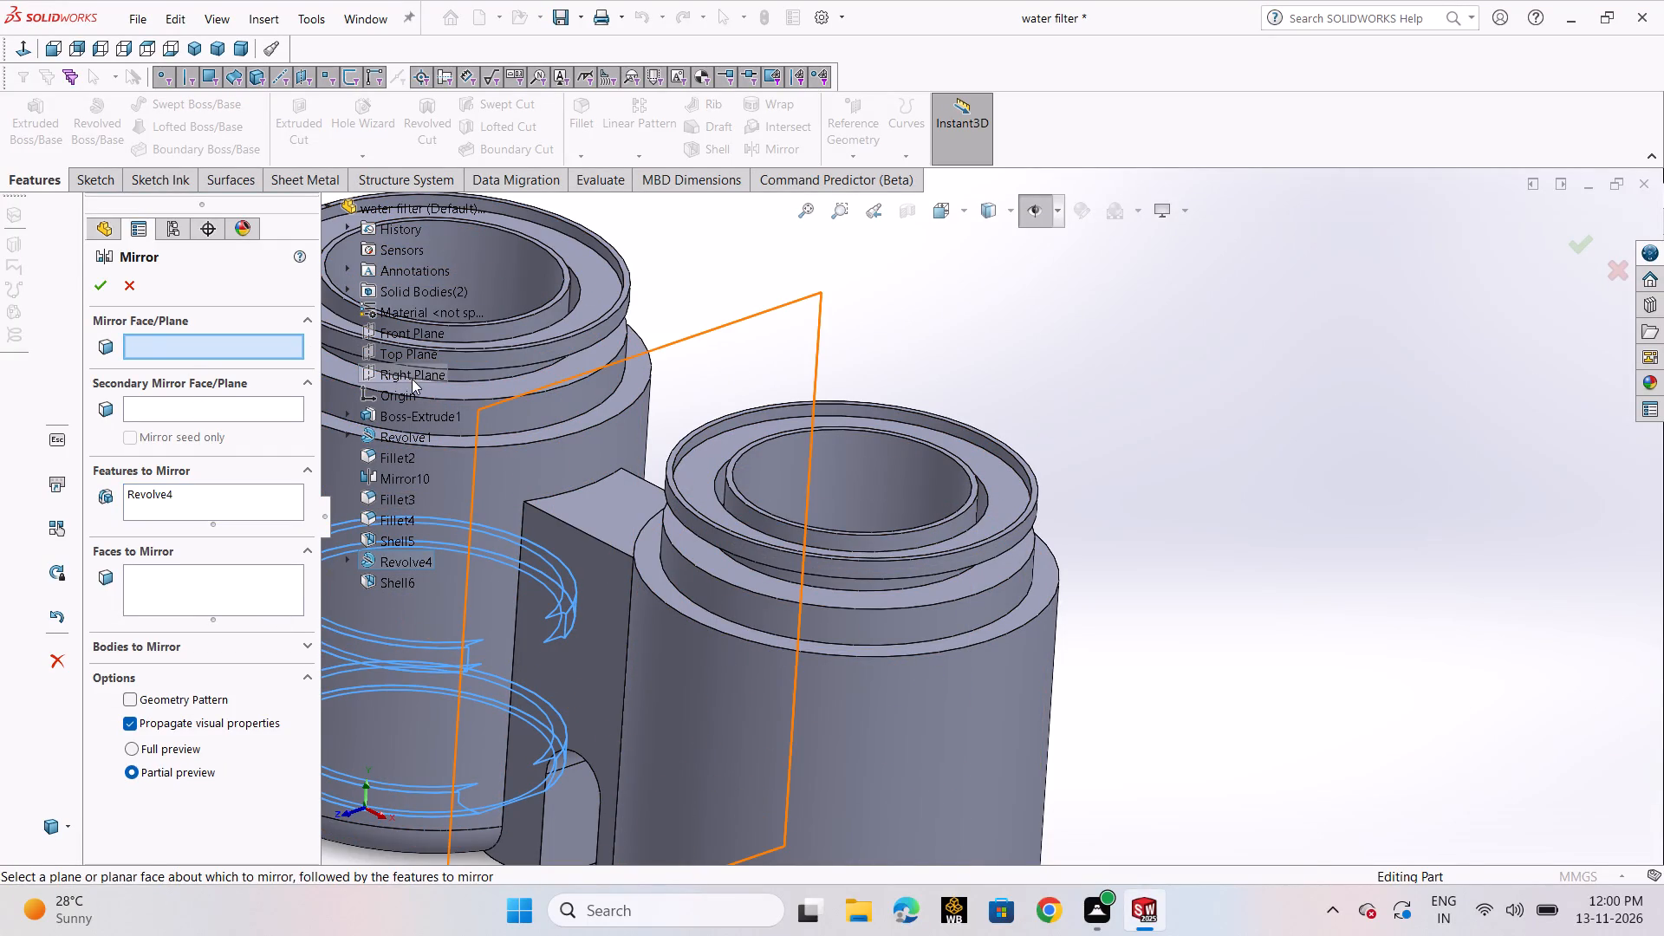
left_click(412, 379)
left_click(95, 278)
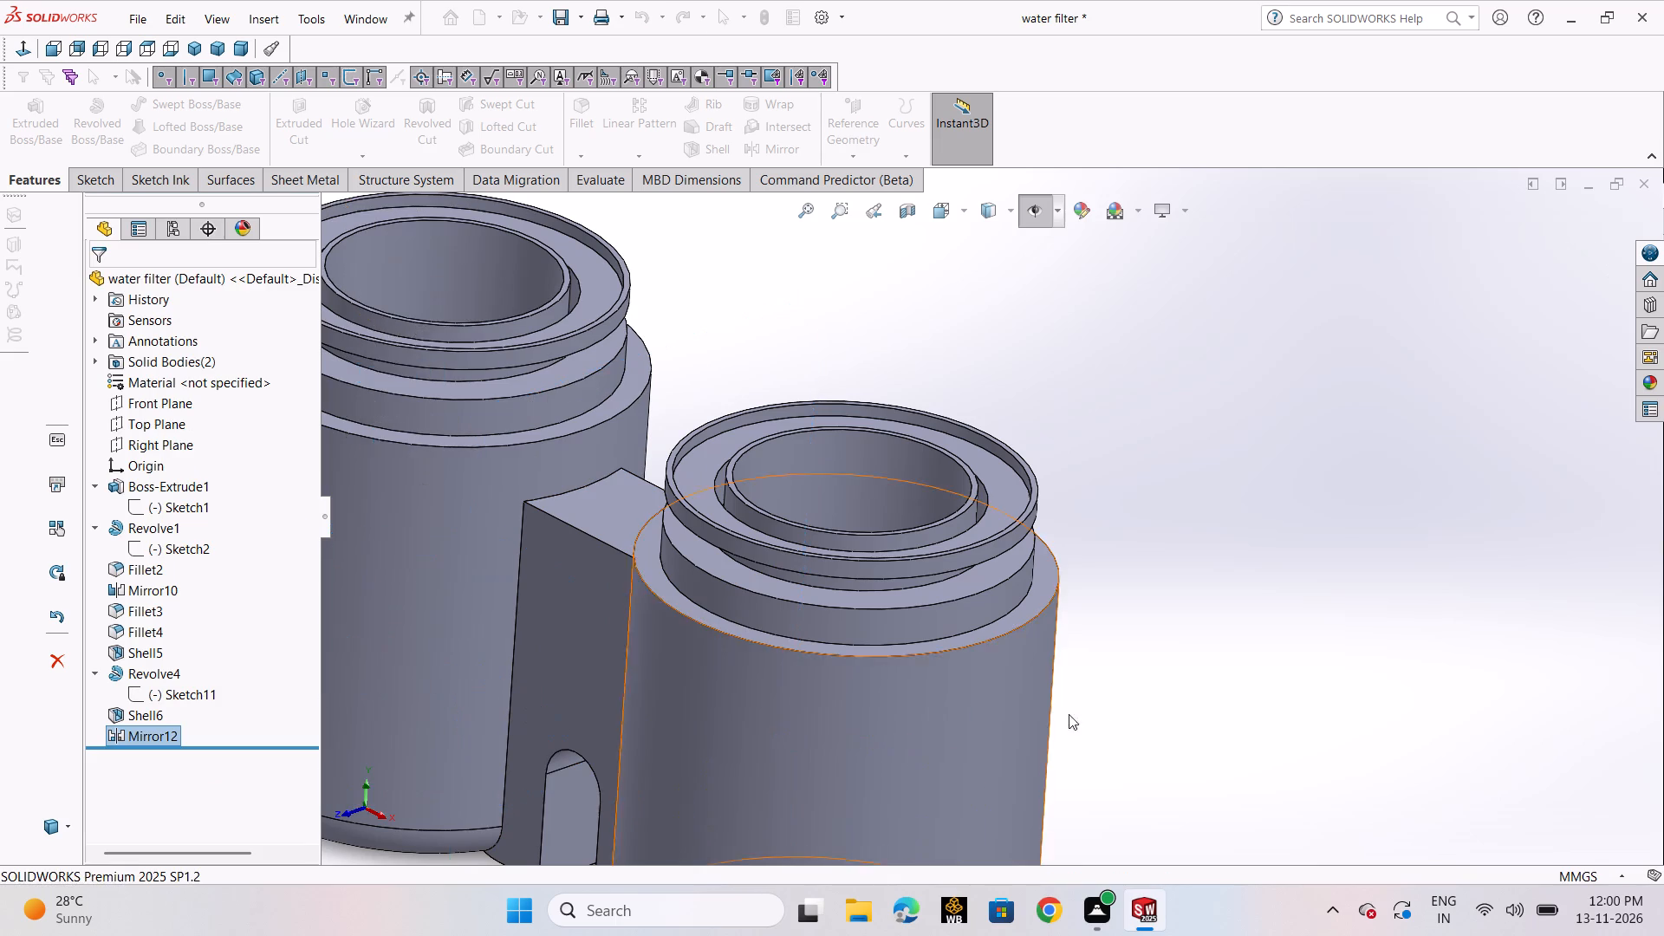
Examine the walls and internal bands of both cylindrical bodies in a temporary section view, then close it.
scroll(1143, 719, "up", 2)
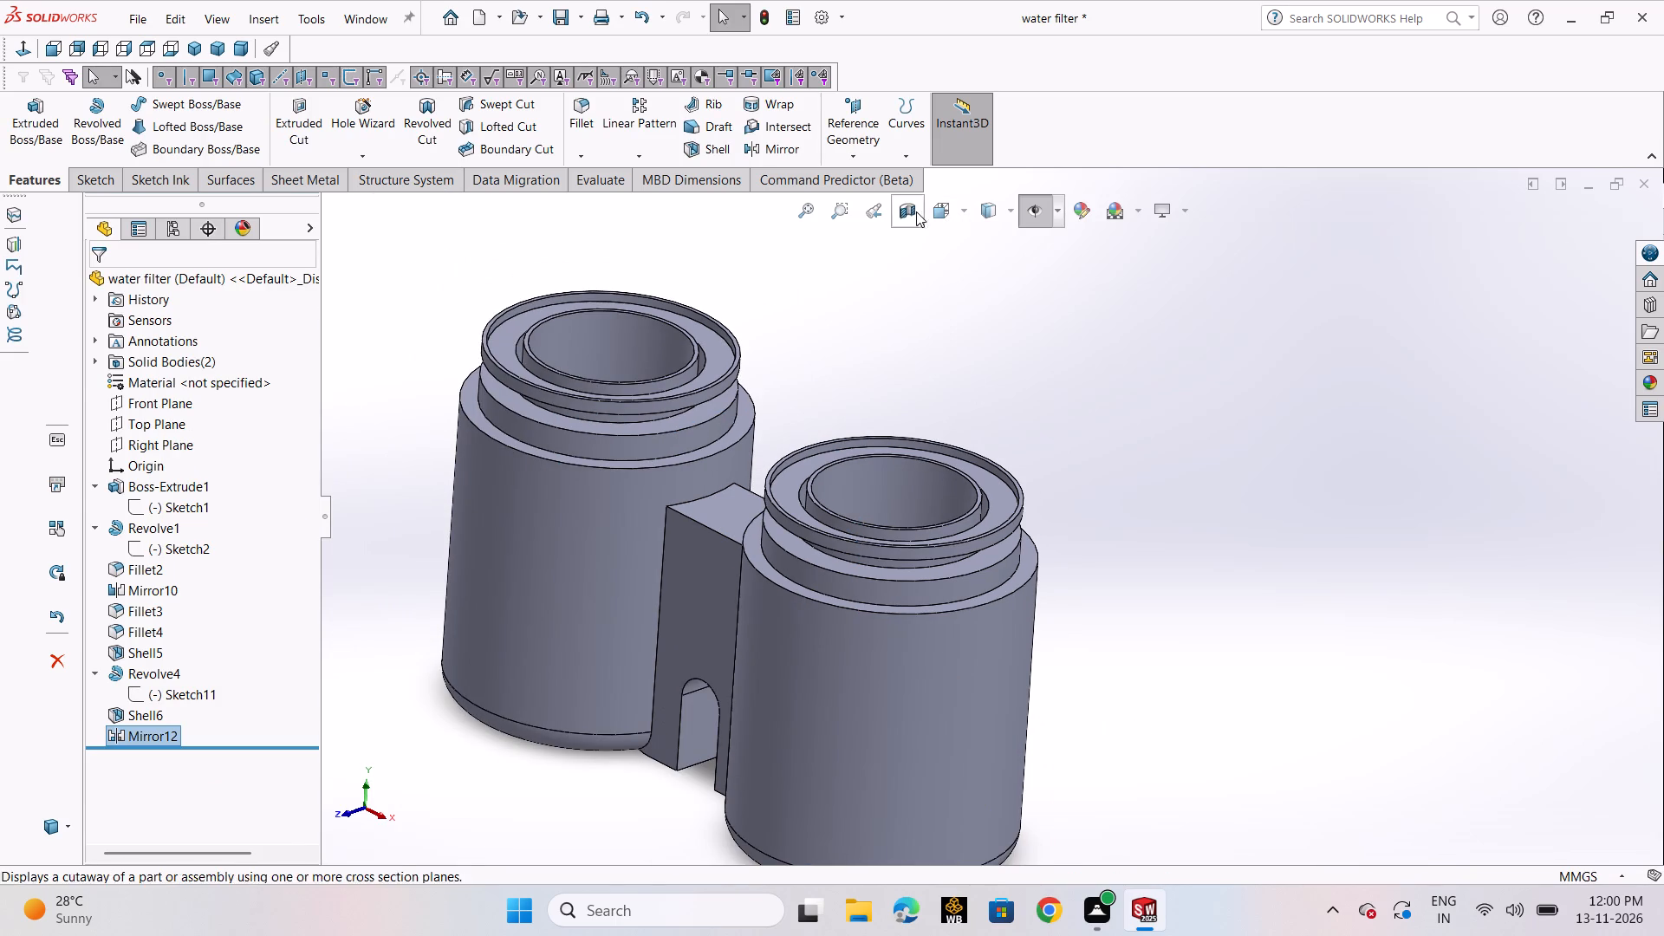
left_click(907, 208)
middle_click_drag(1212, 776, 1273, 691)
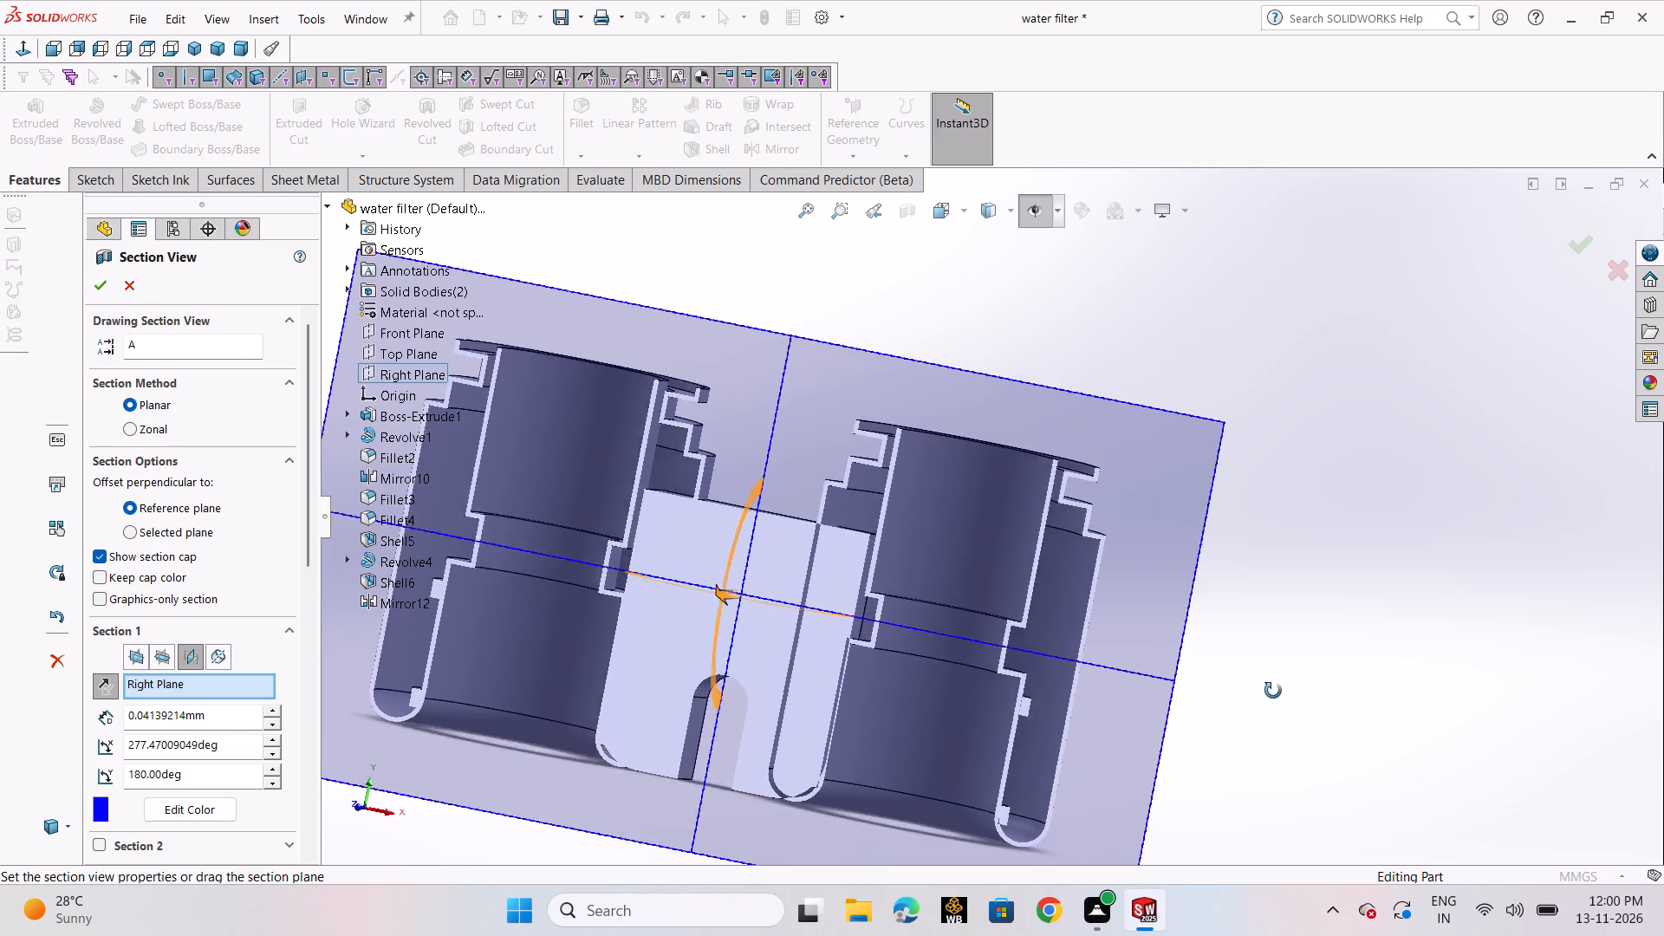
middle_click_drag(1273, 691, 1282, 682)
scroll(1172, 716, "up", 2)
scroll(900, 618, "down", 2)
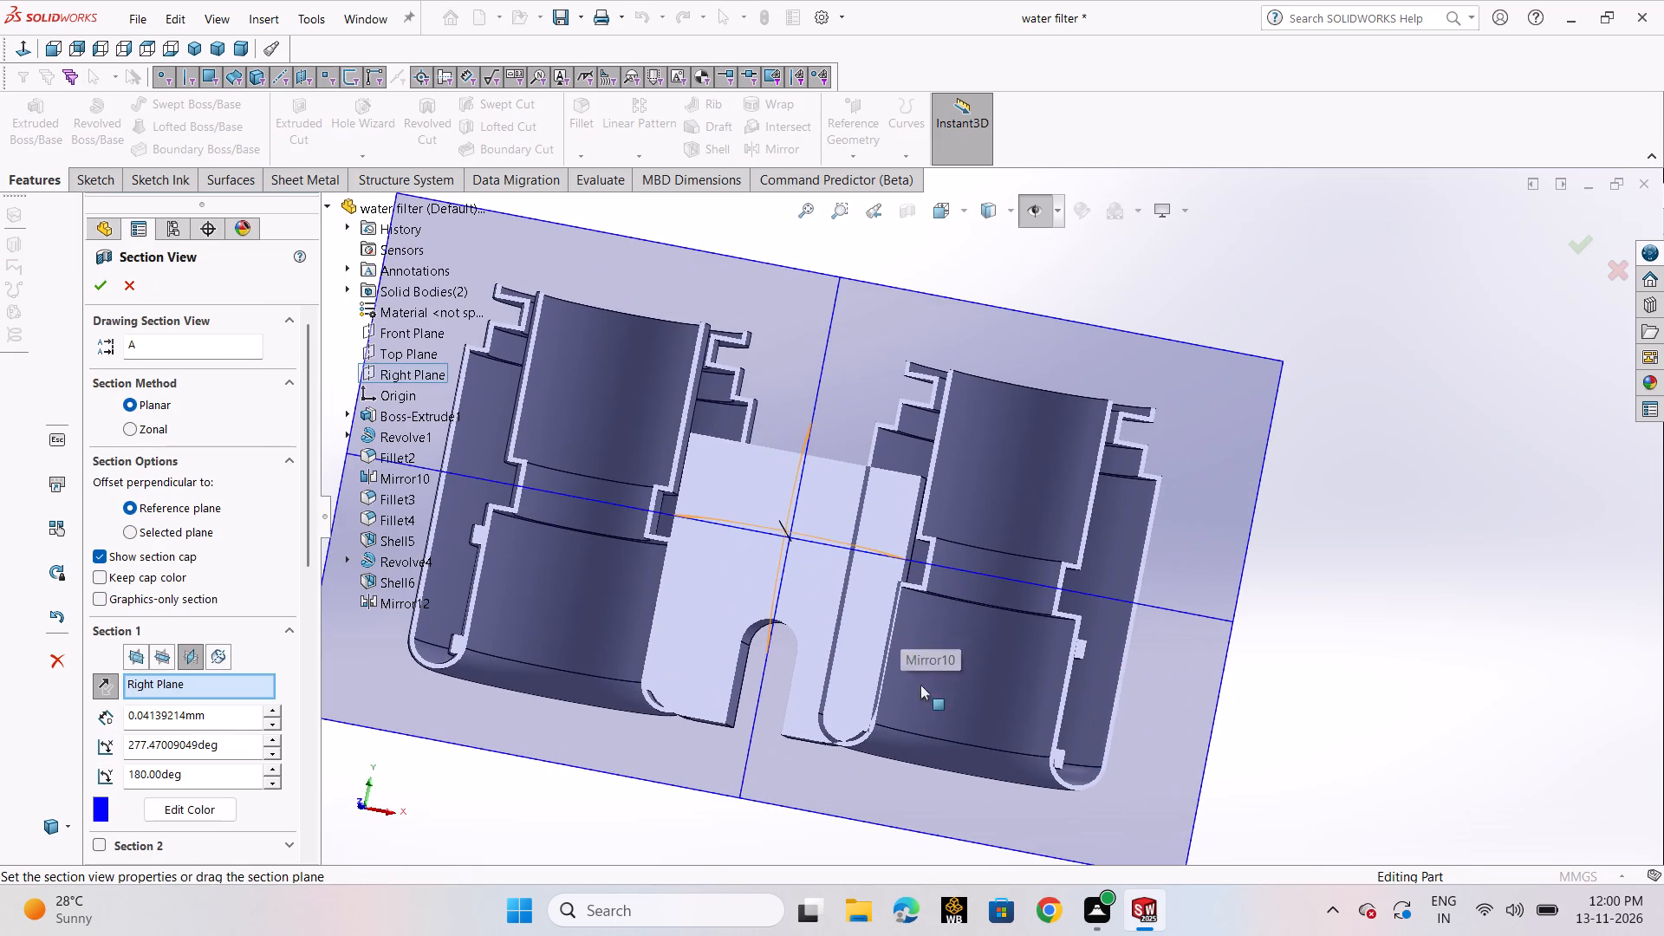
middle_click_drag(974, 726, 996, 727)
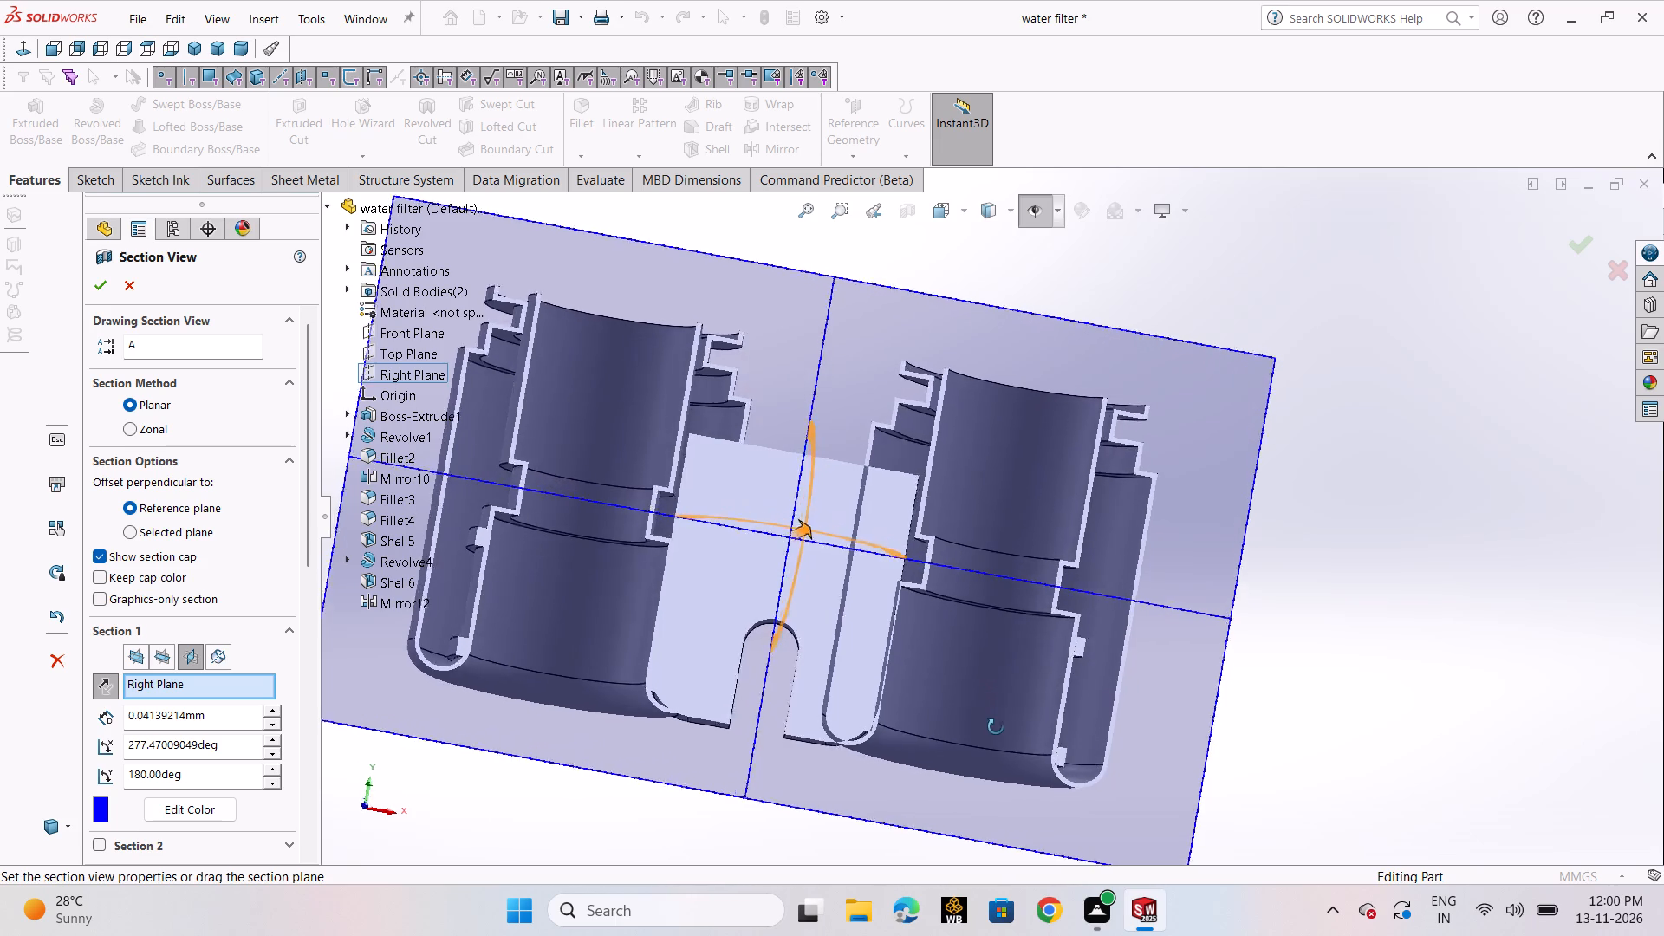
middle_click_drag(996, 727, 925, 770)
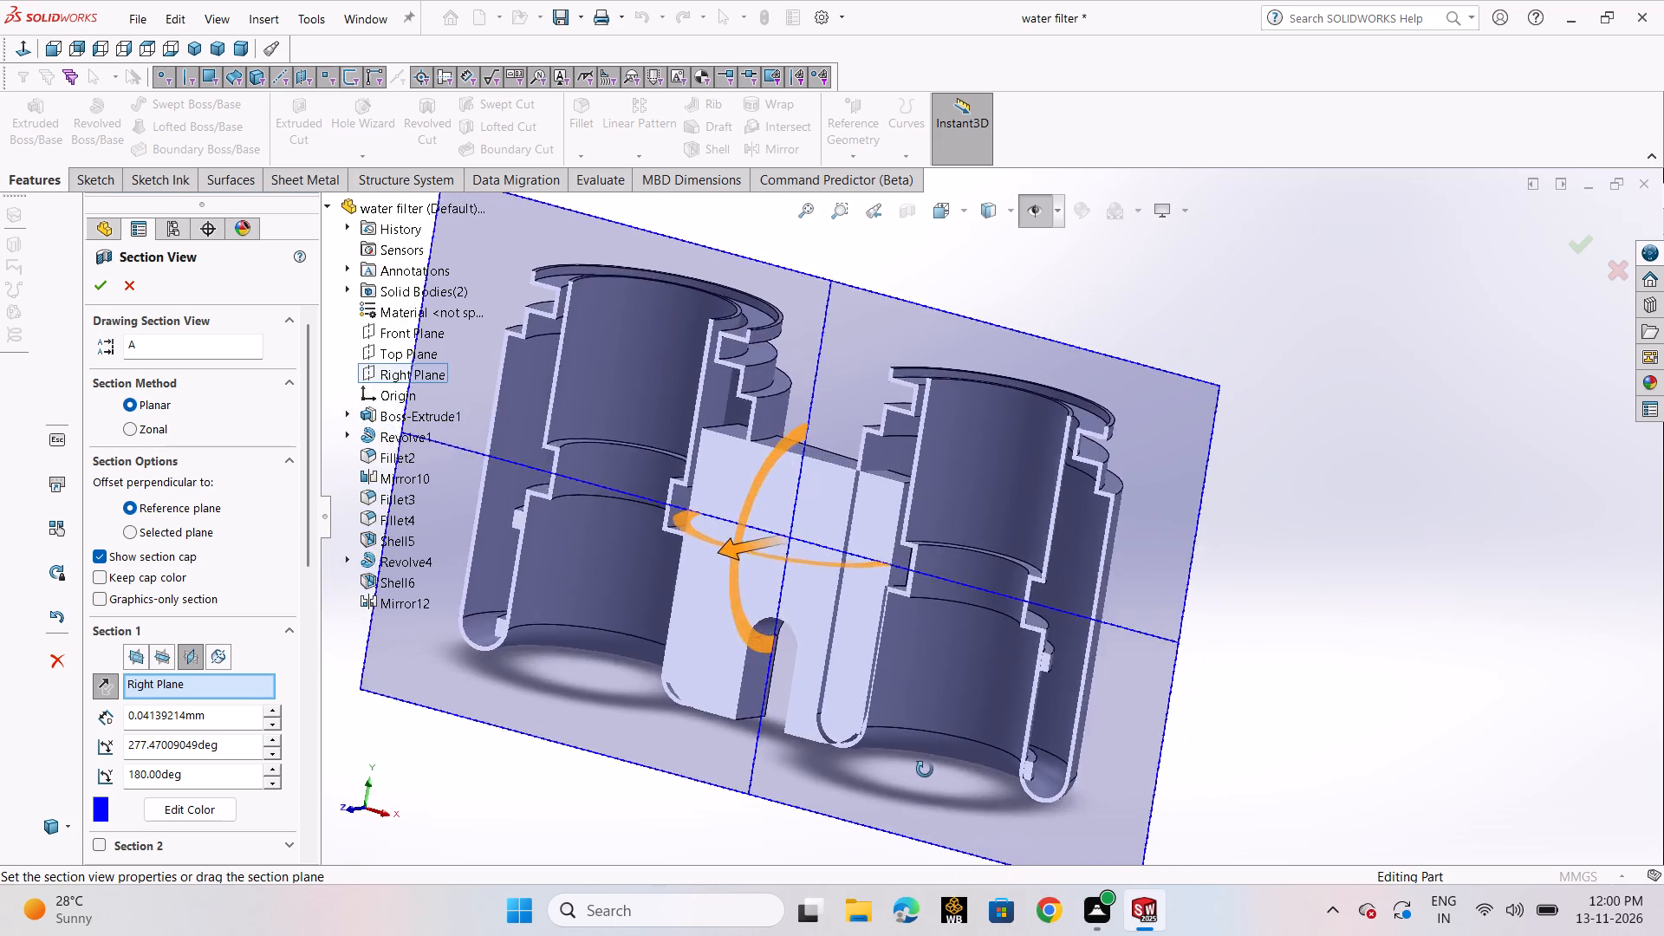
middle_click_drag(925, 770, 984, 778)
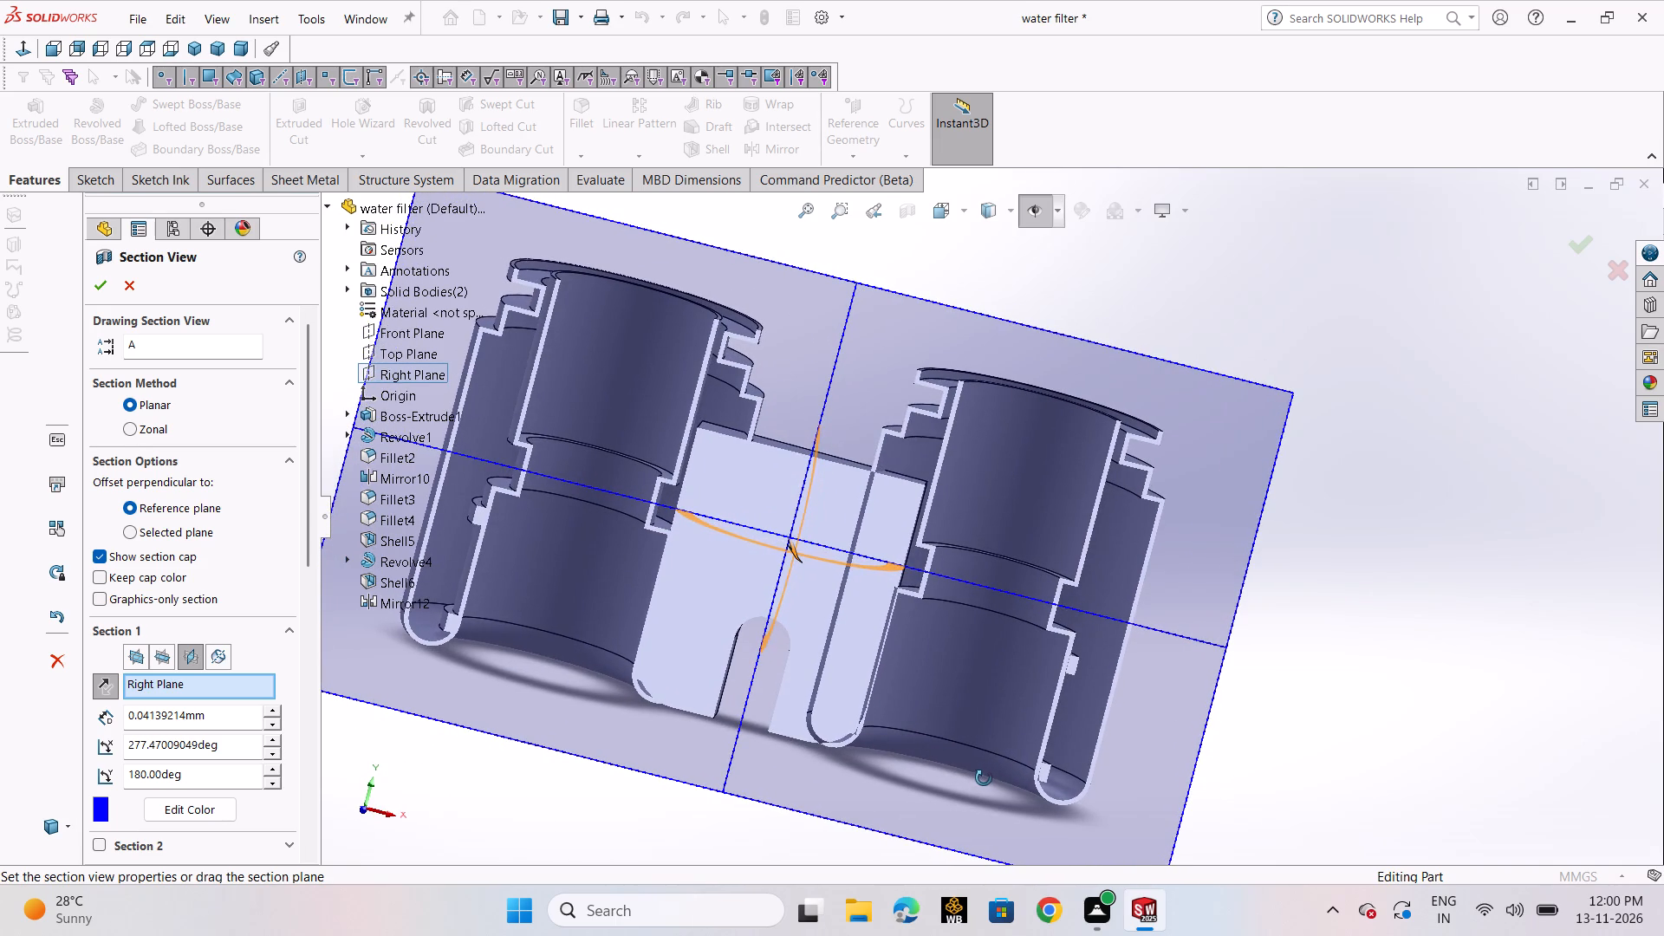
middle_click_drag(984, 778, 933, 796)
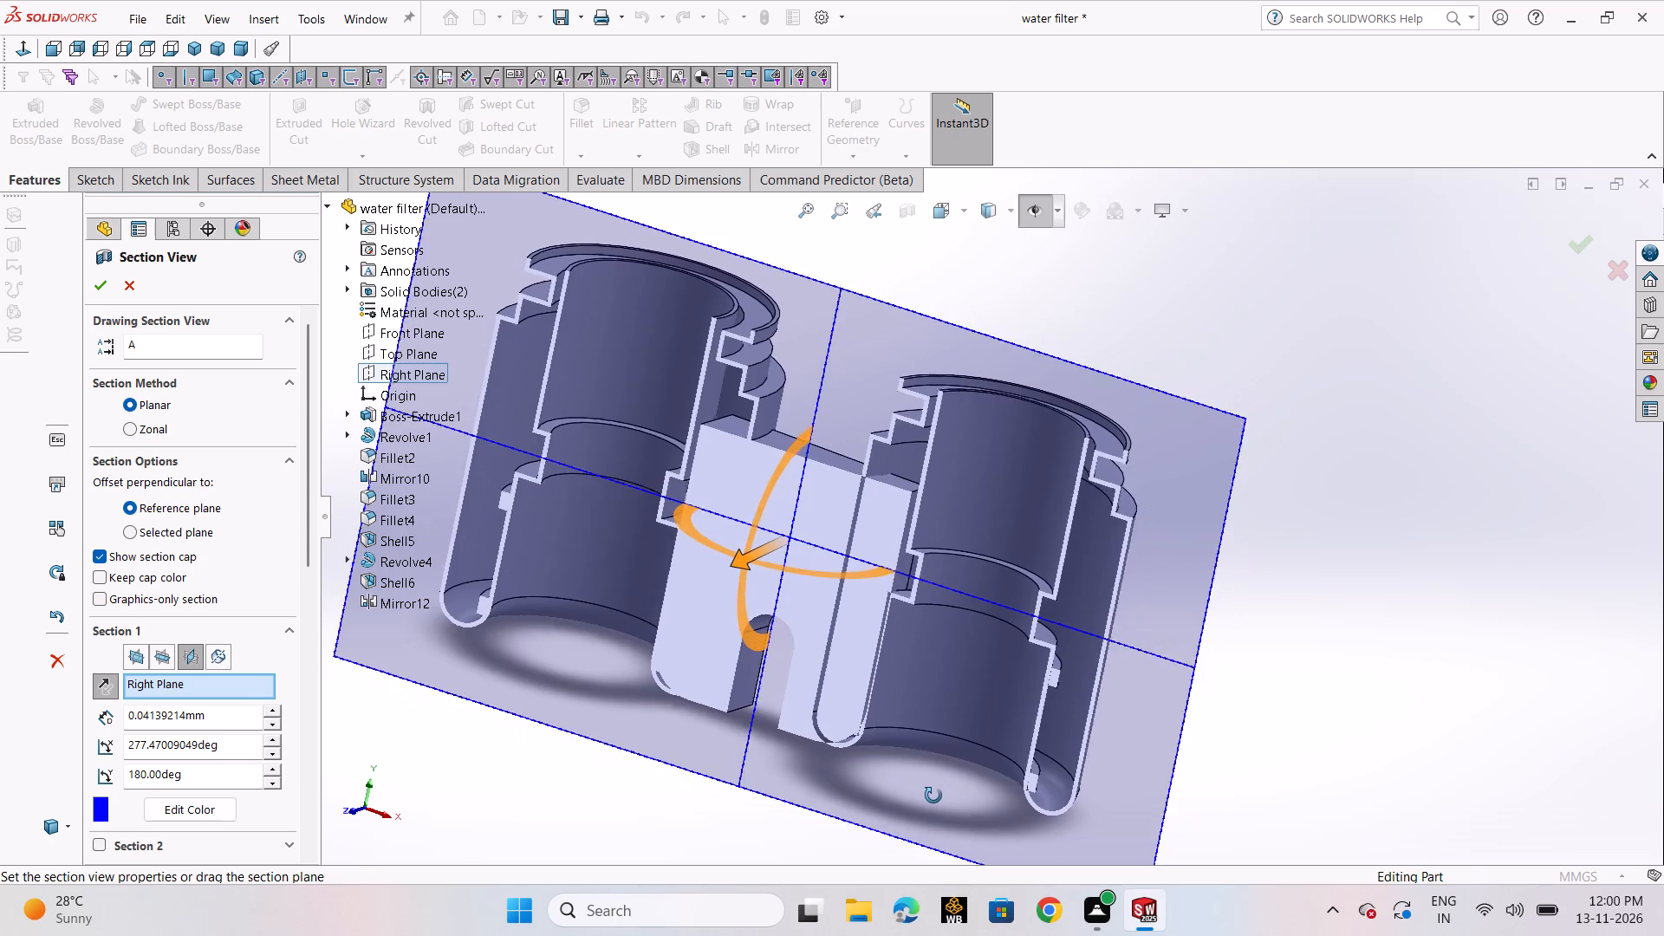
middle_click_drag(933, 796, 964, 774)
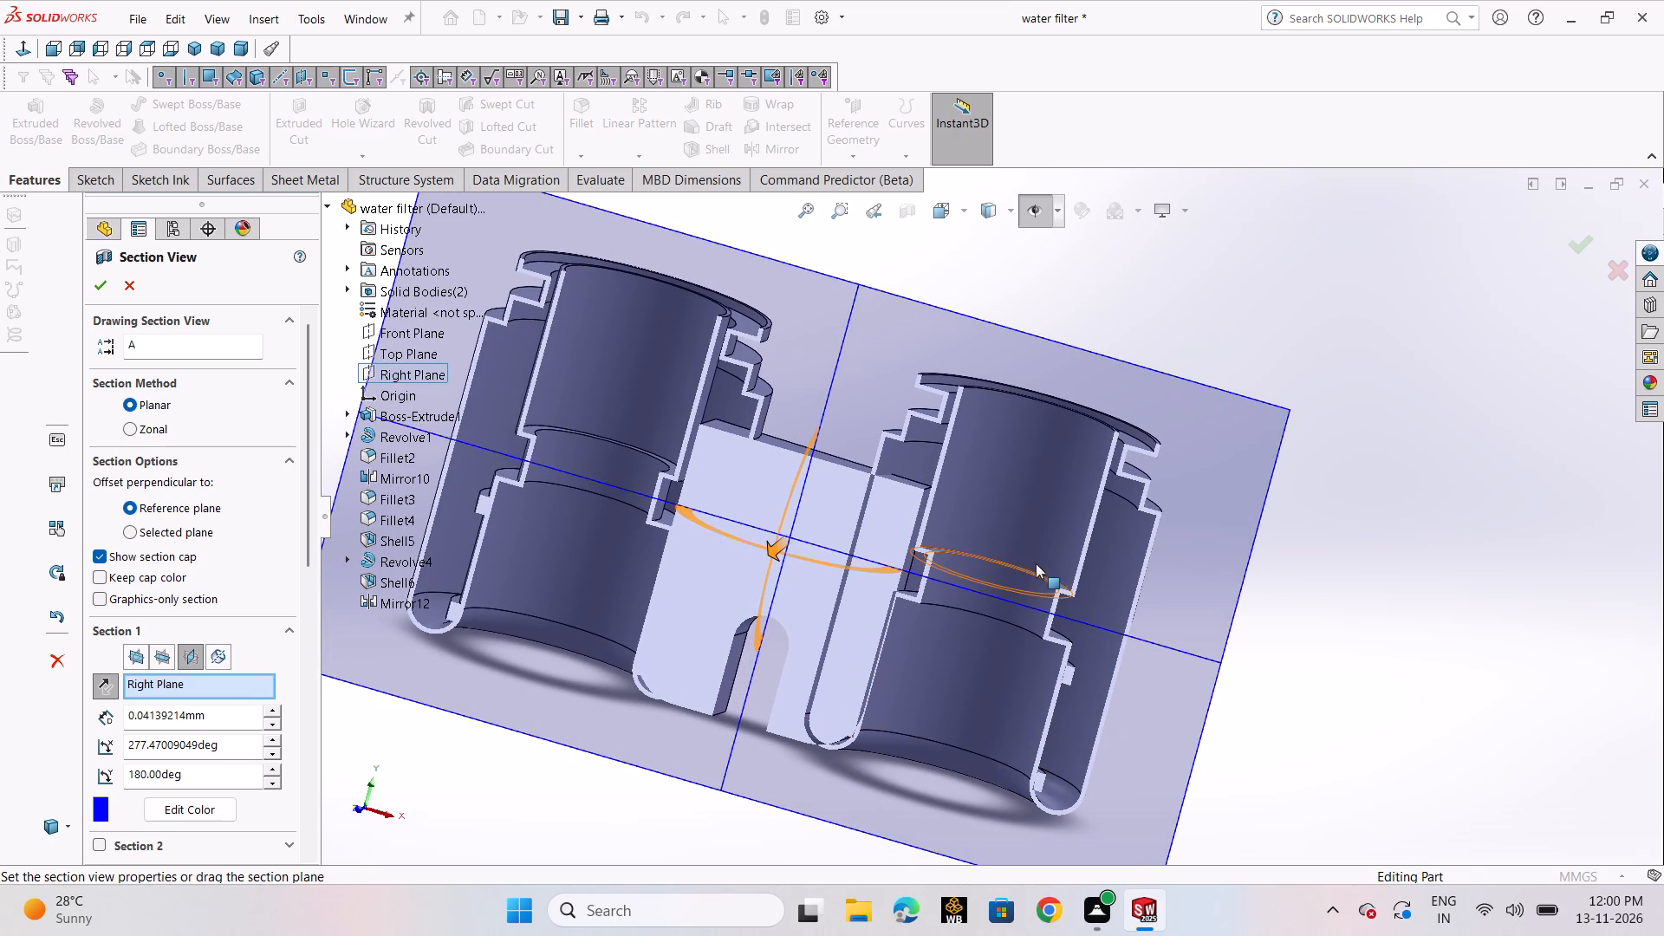
left_click(98, 287)
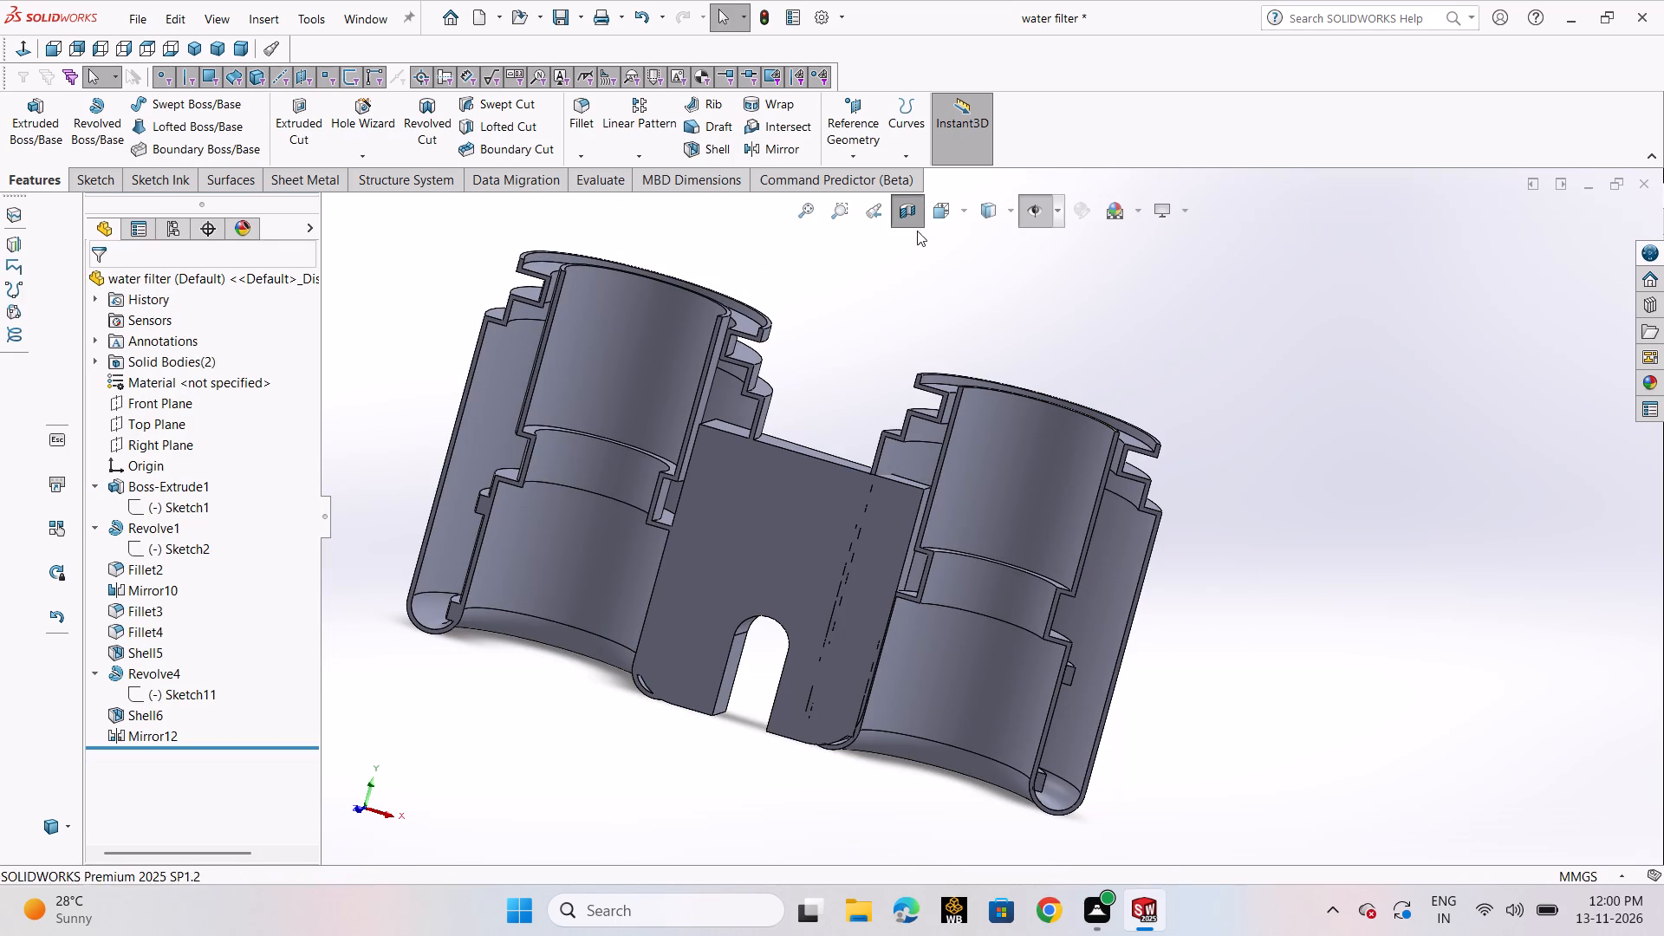
left_click(906, 218)
scroll(1035, 458, "up", 2)
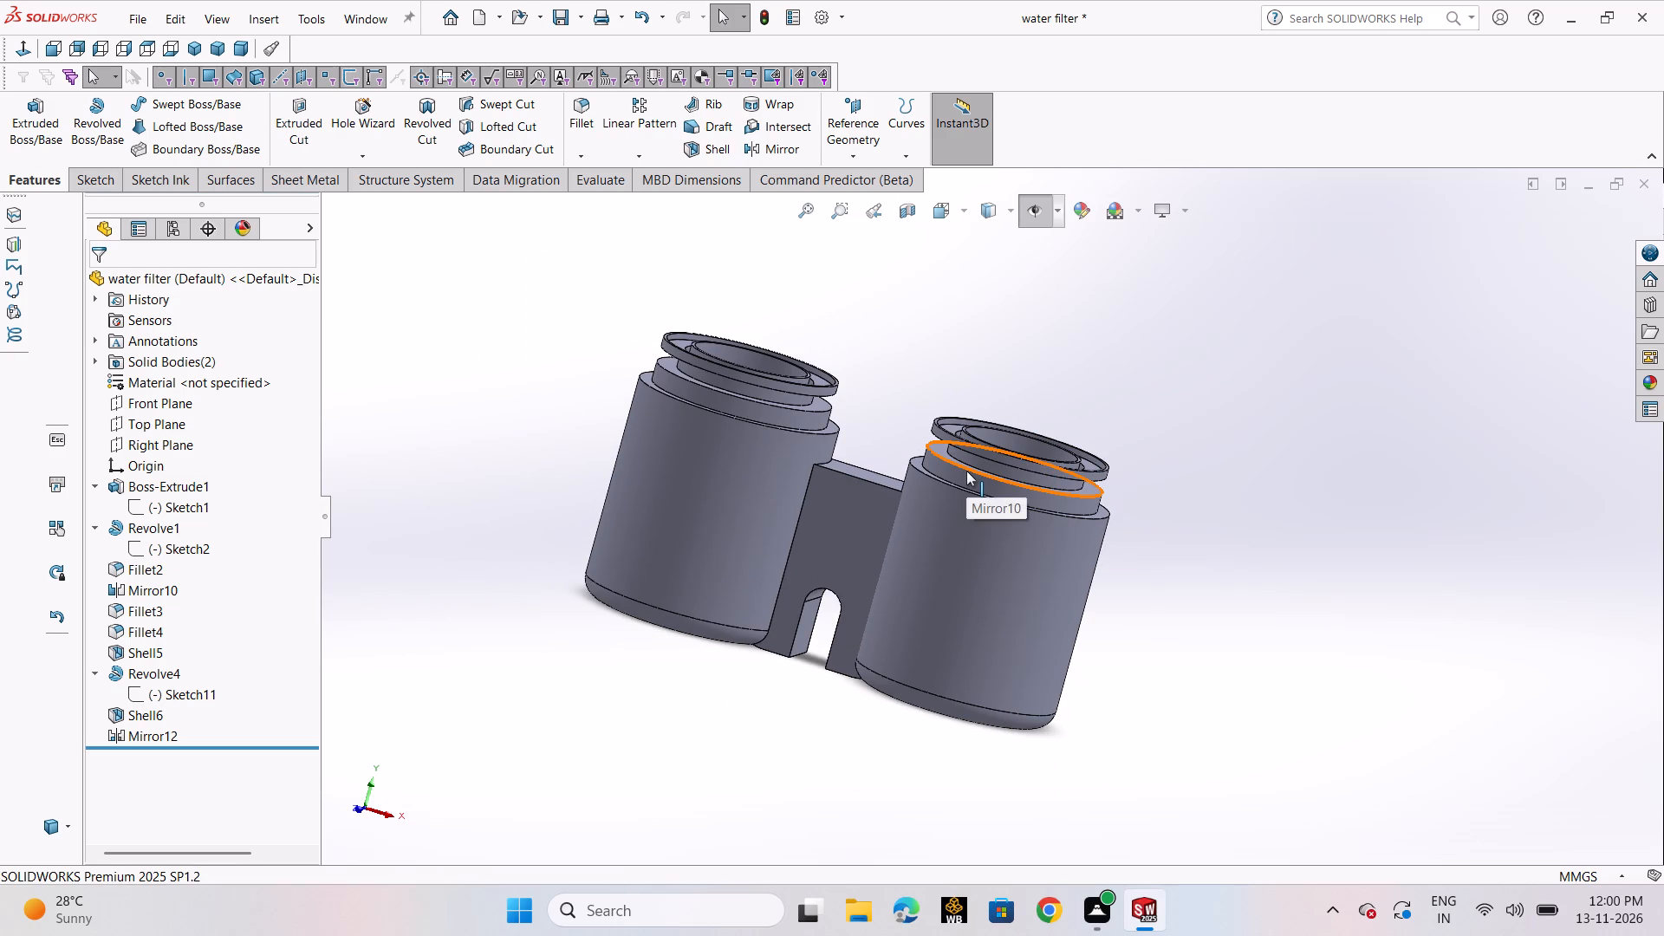
Sketch on the right body's recessed top ring face, converting its outer 27 mm diameter circular edge, and exit the sketch.
middle_click_drag(1111, 447, 1054, 586)
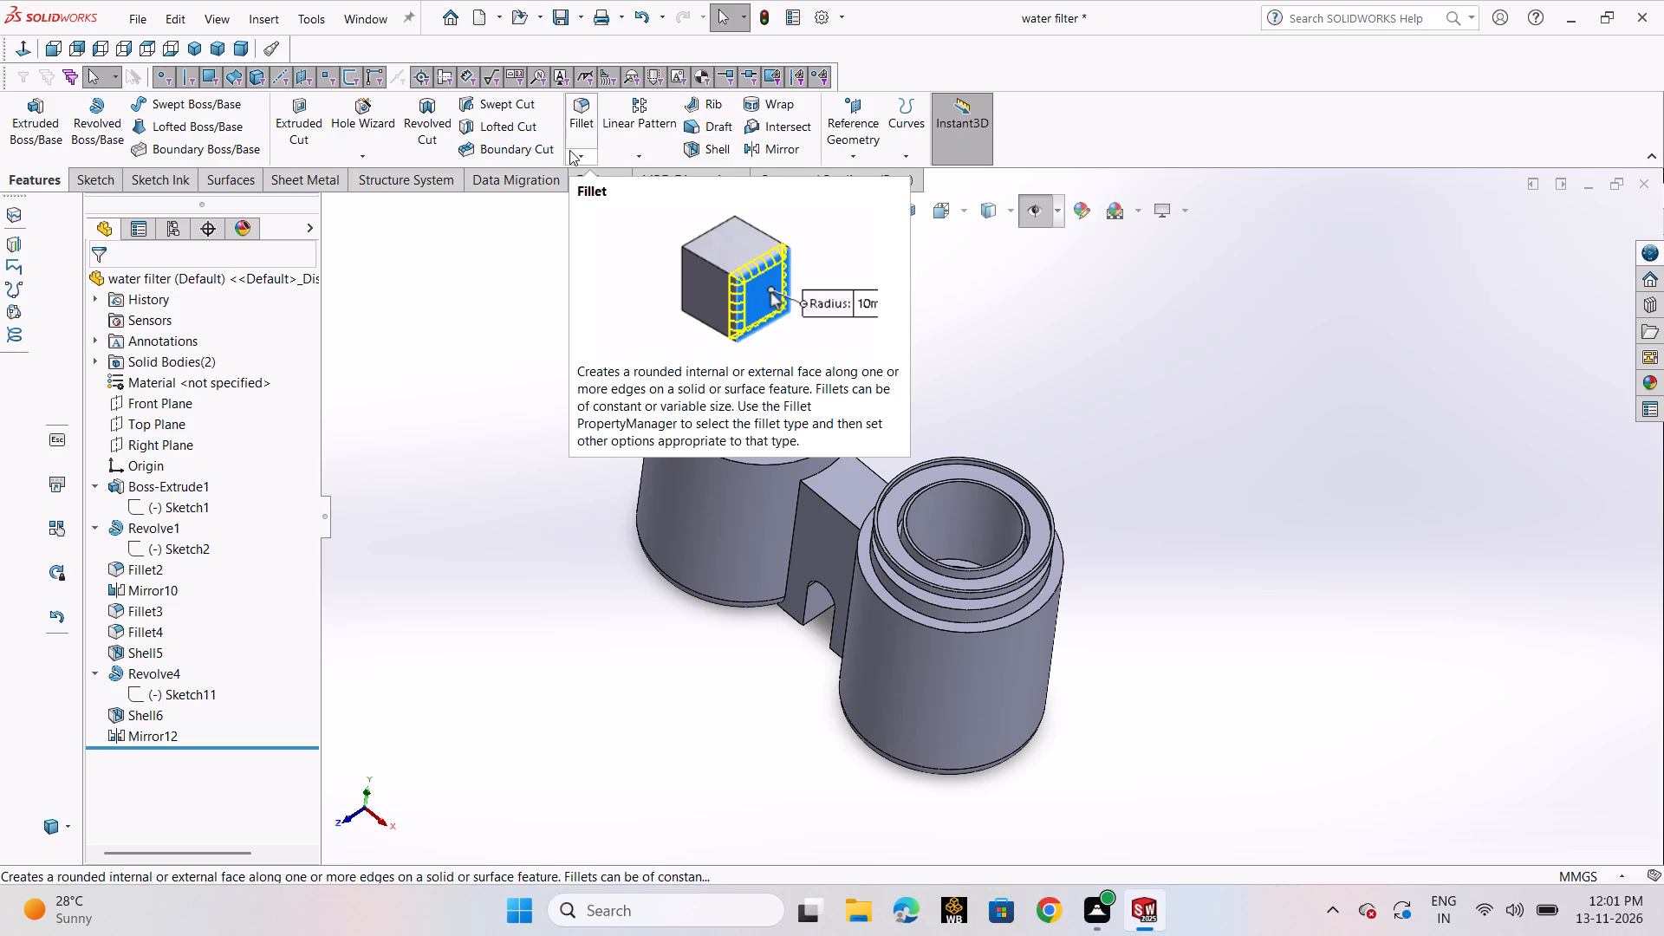
left_click(1021, 497)
left_click(1119, 452)
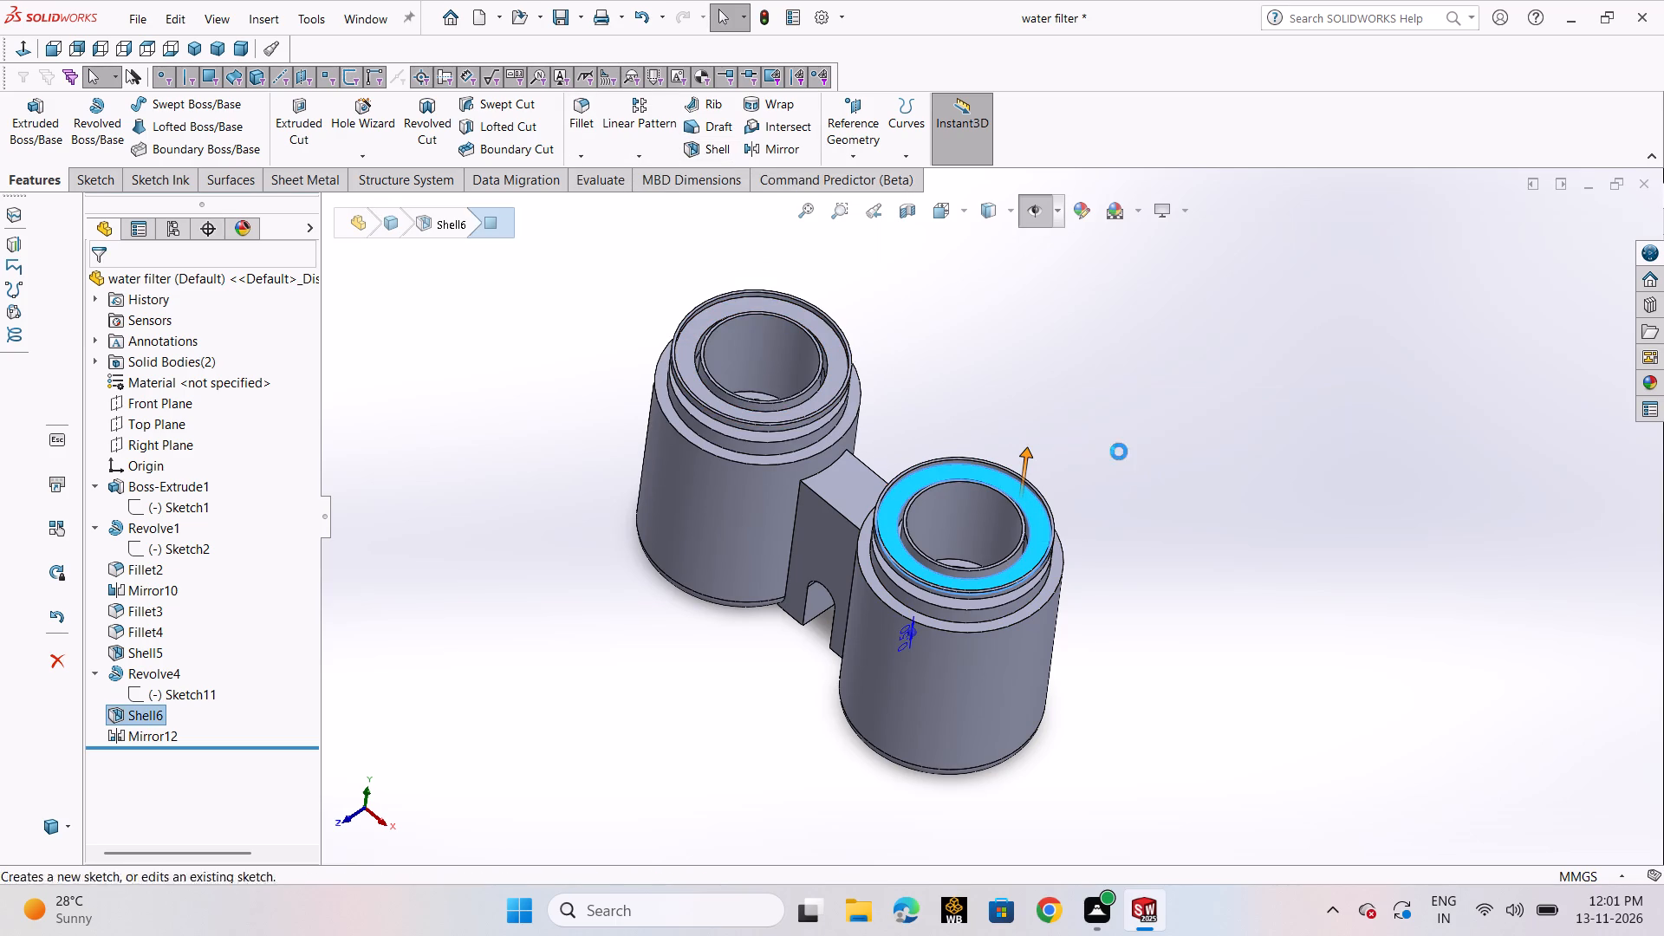
left_click(916, 354)
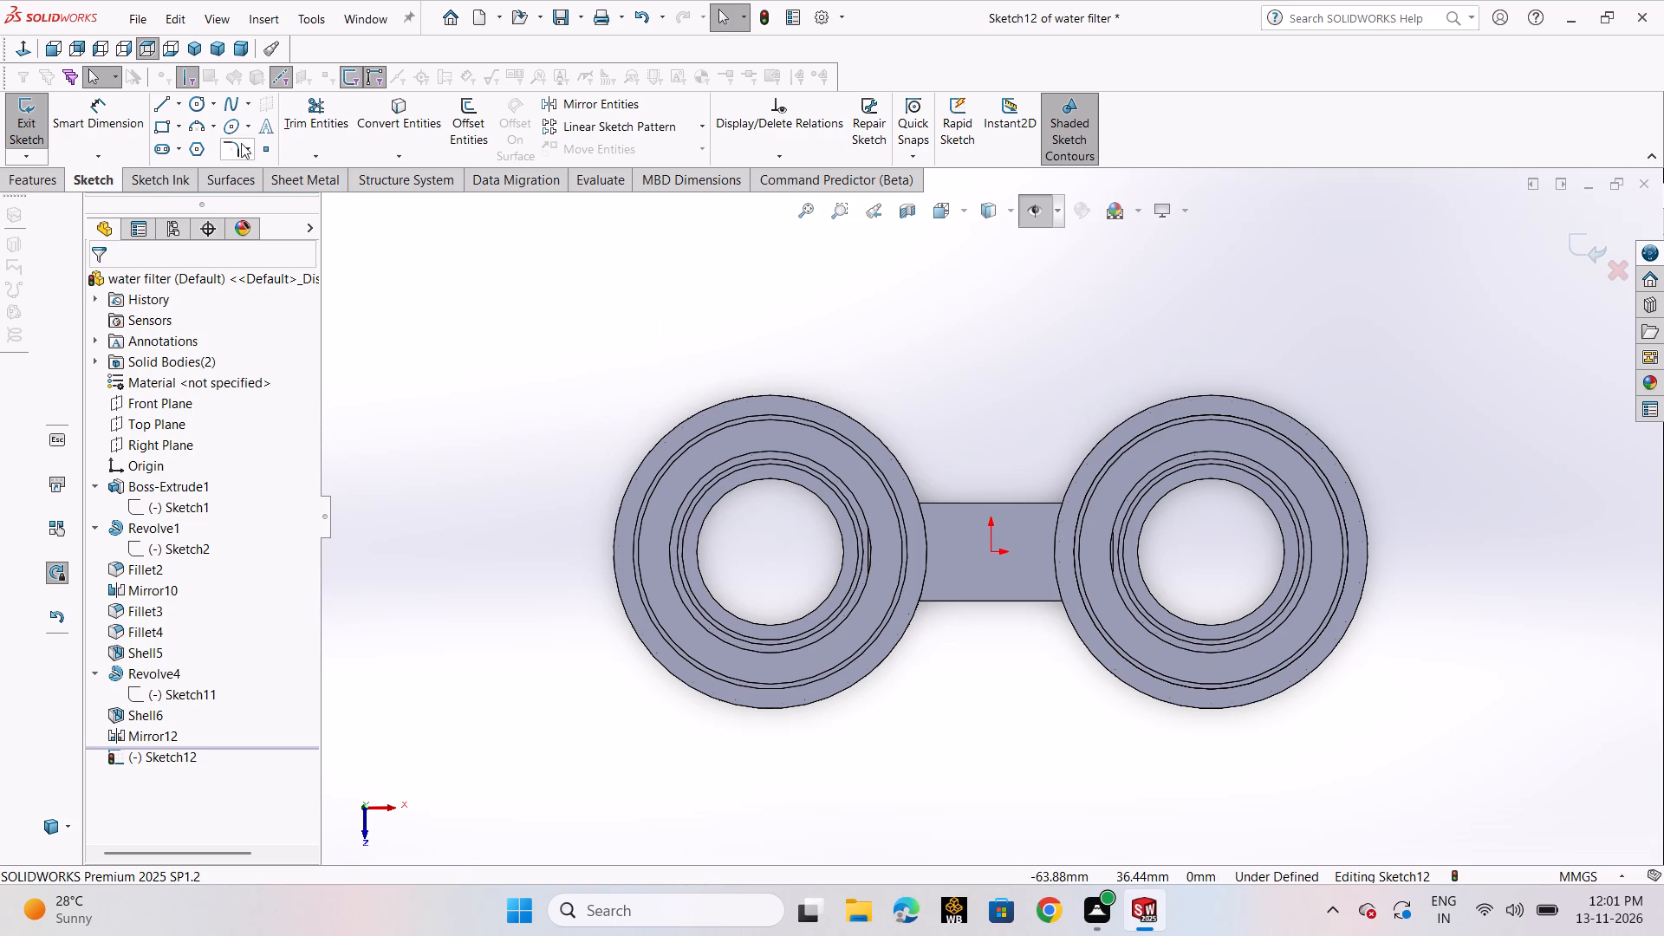
left_click(410, 127)
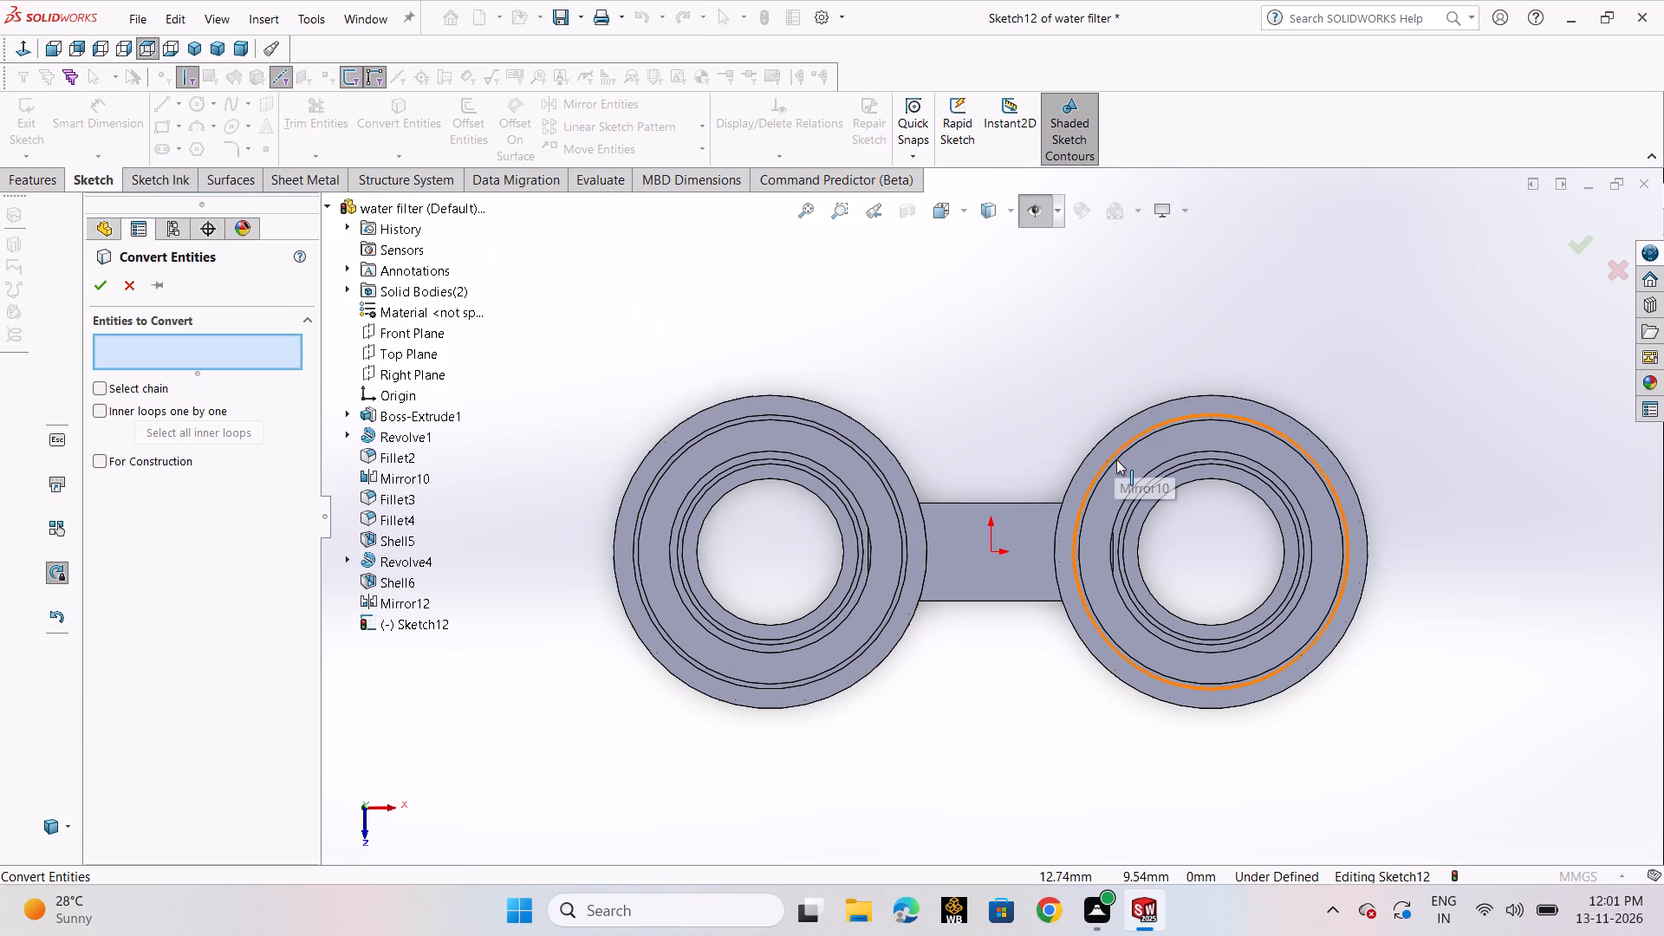
left_click(1116, 459)
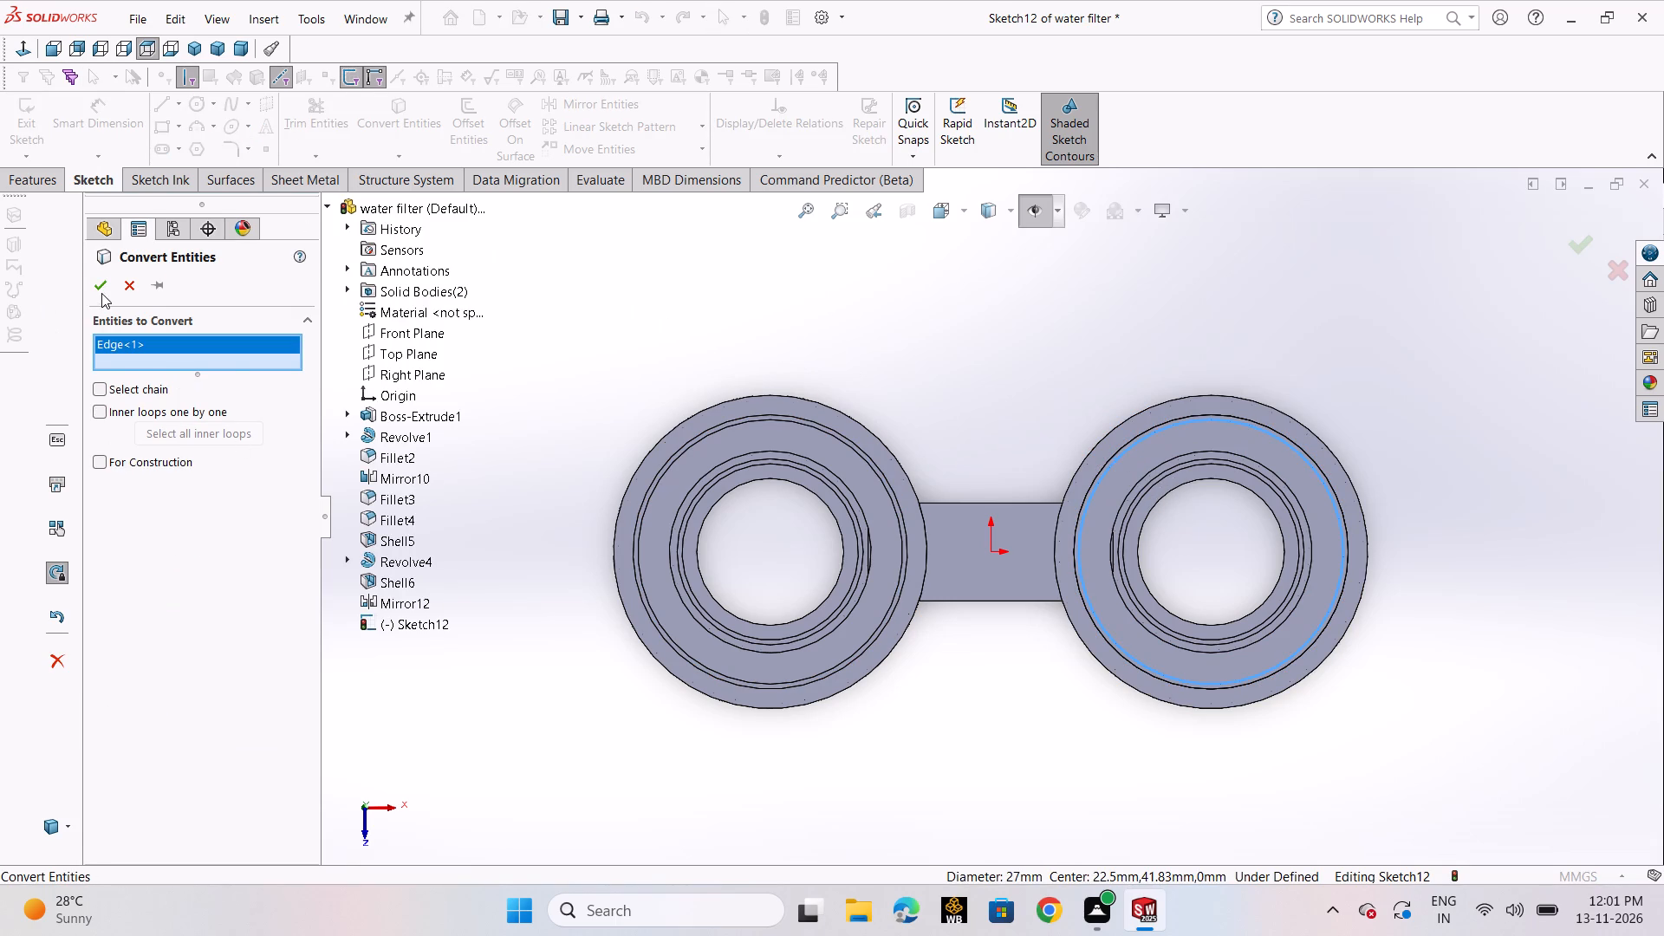
left_click(101, 293)
left_click(1579, 251)
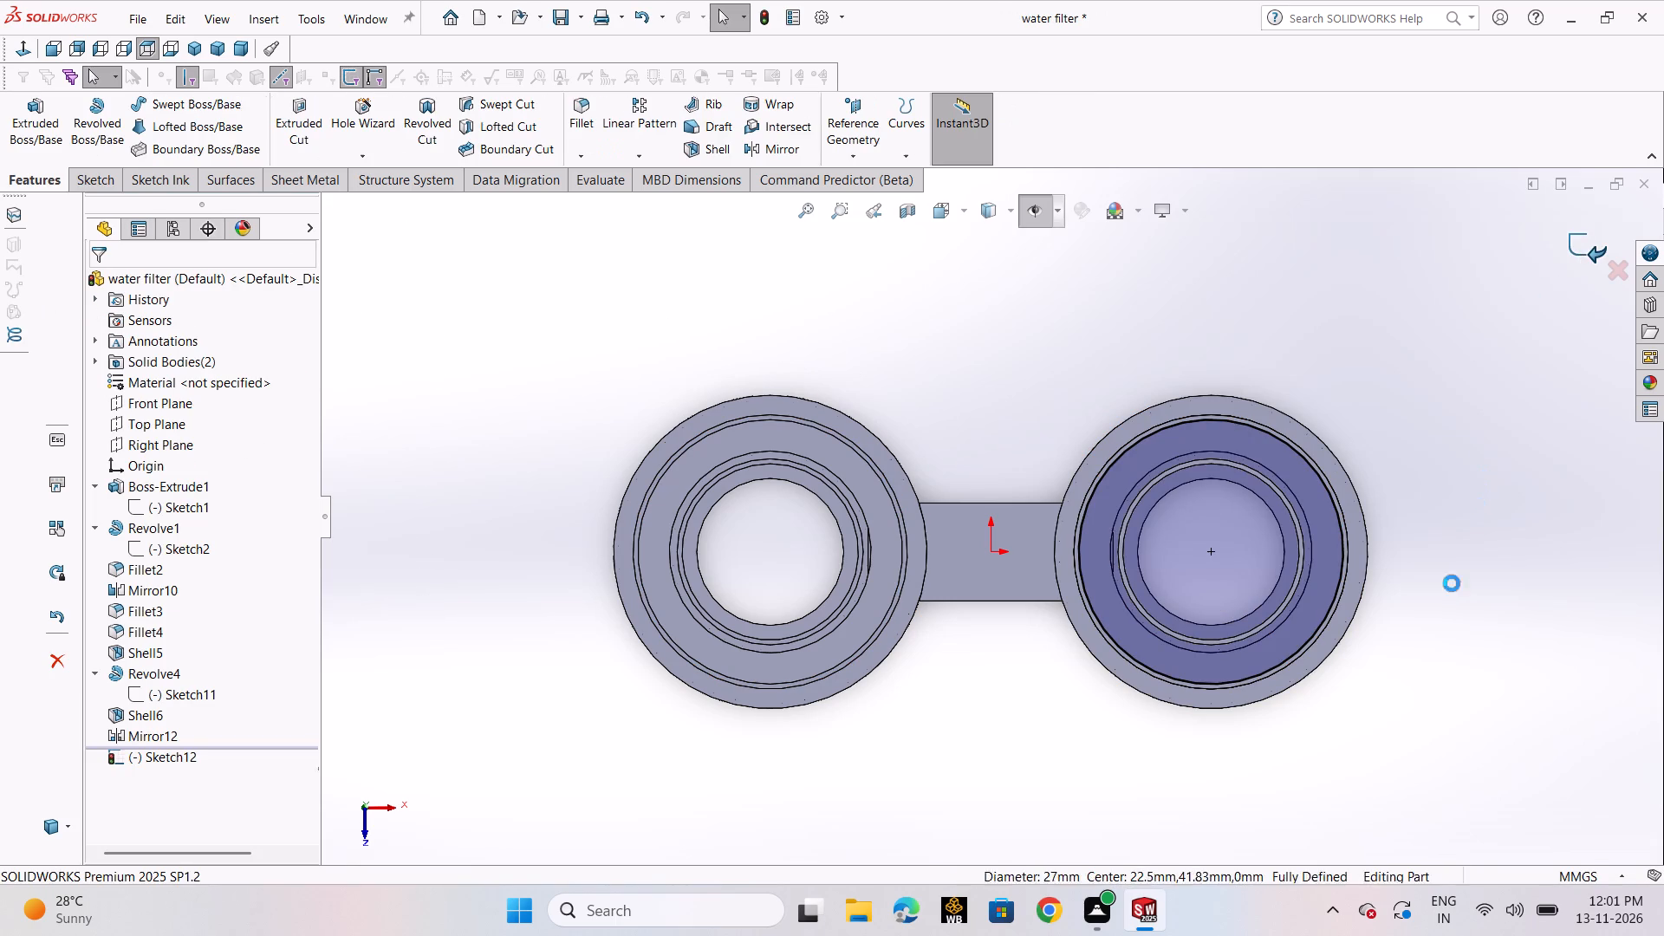
Extrude the 27 mm circle sketch up to the top rim face of the right body, merging the result.
middle_click_drag(1434, 557, 1354, 295)
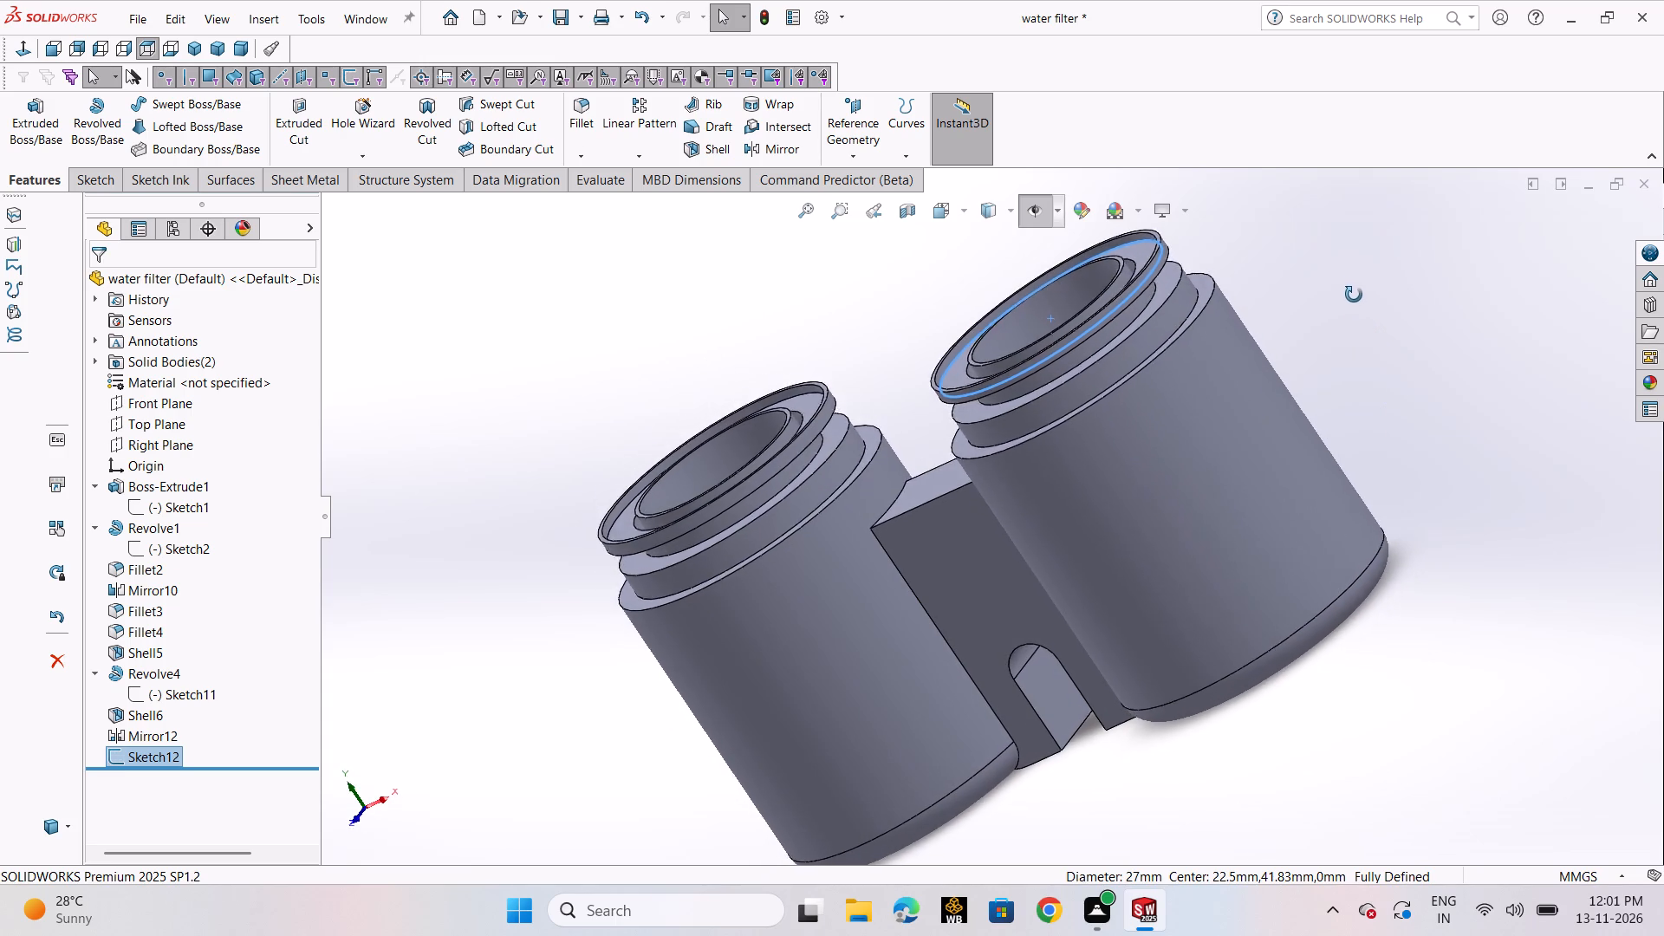
middle_click_drag(1354, 295, 1343, 283)
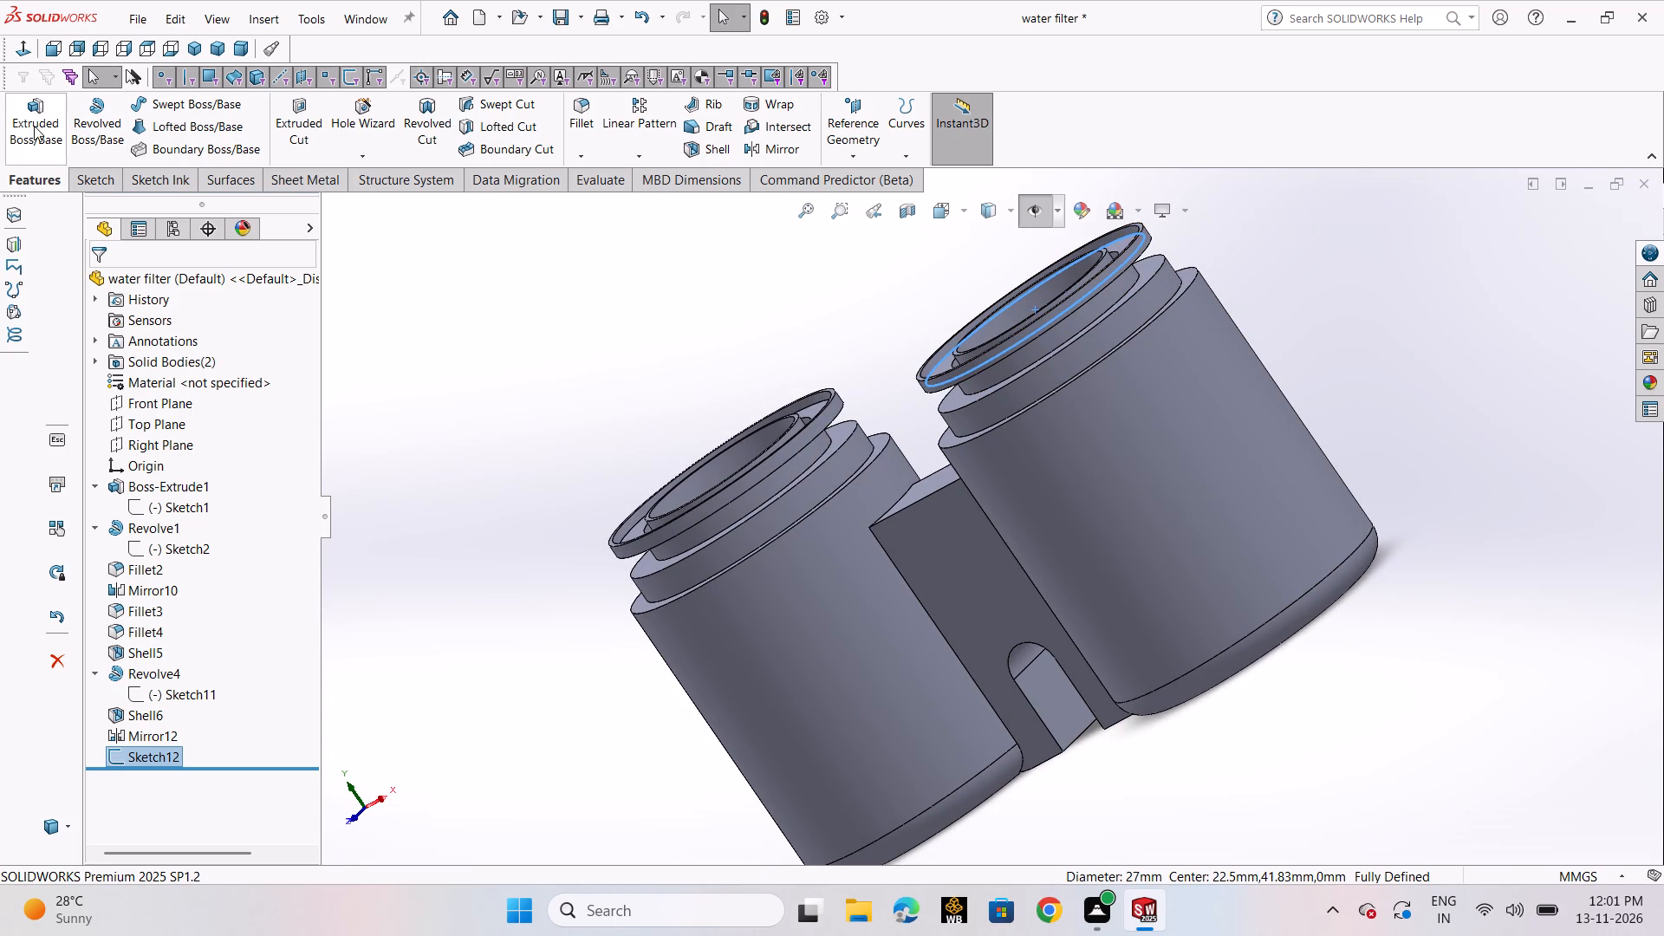
left_click(34, 126)
middle_click_drag(884, 338, 938, 473)
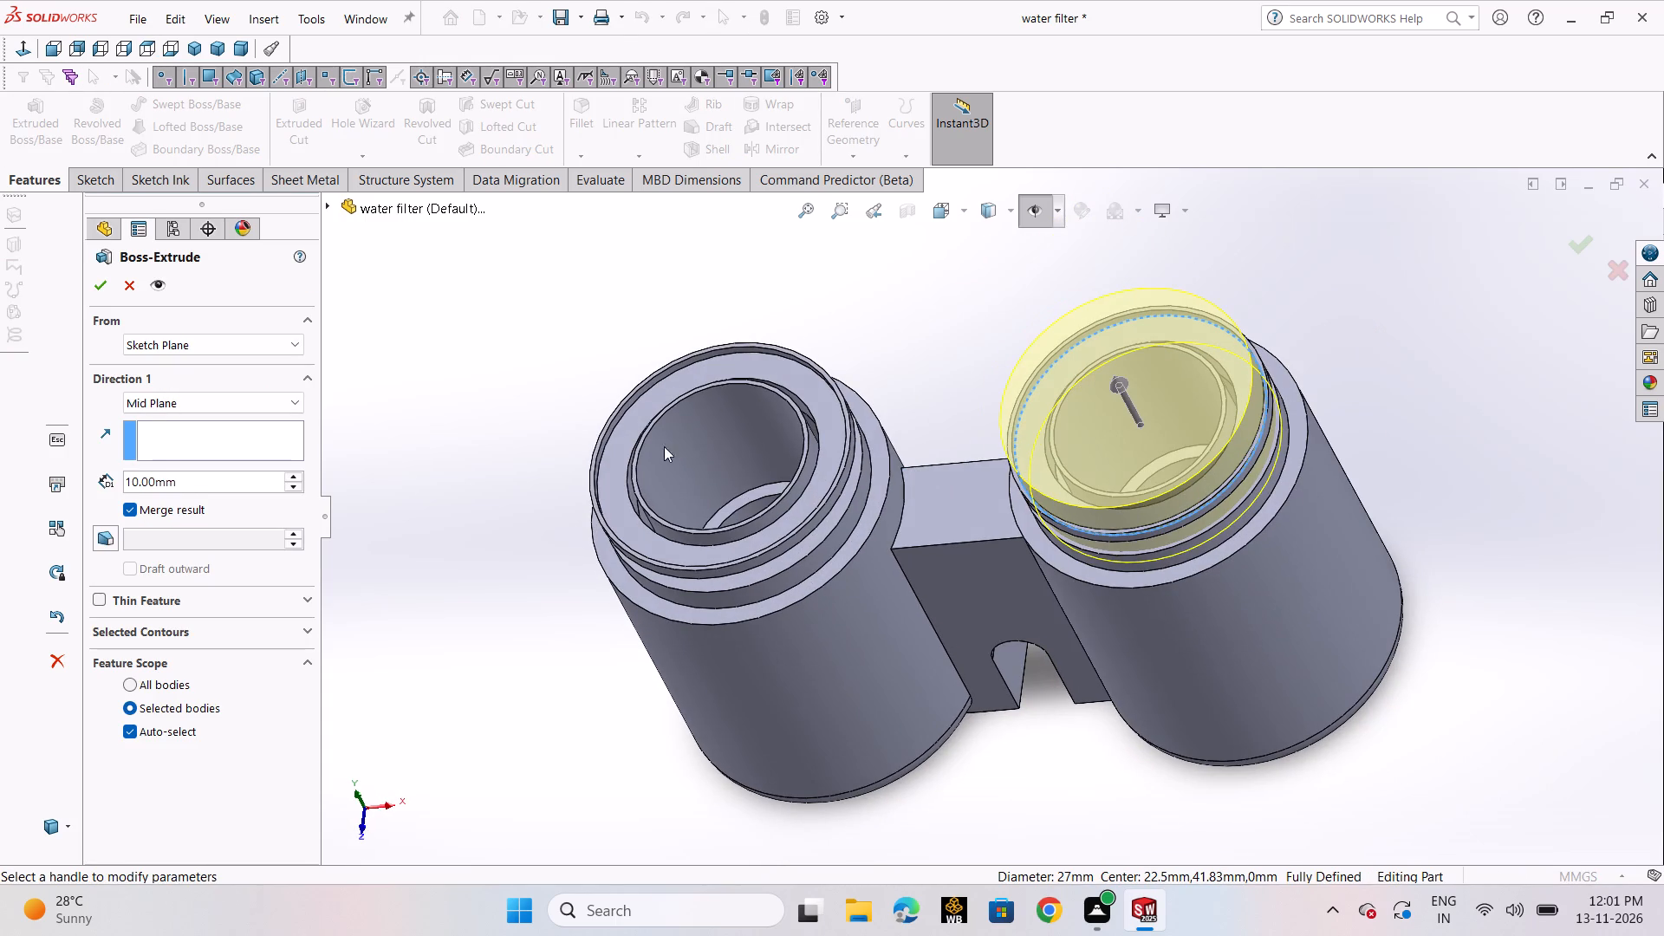
left_click(258, 403)
left_click(261, 419)
scroll(890, 480, "down", 1)
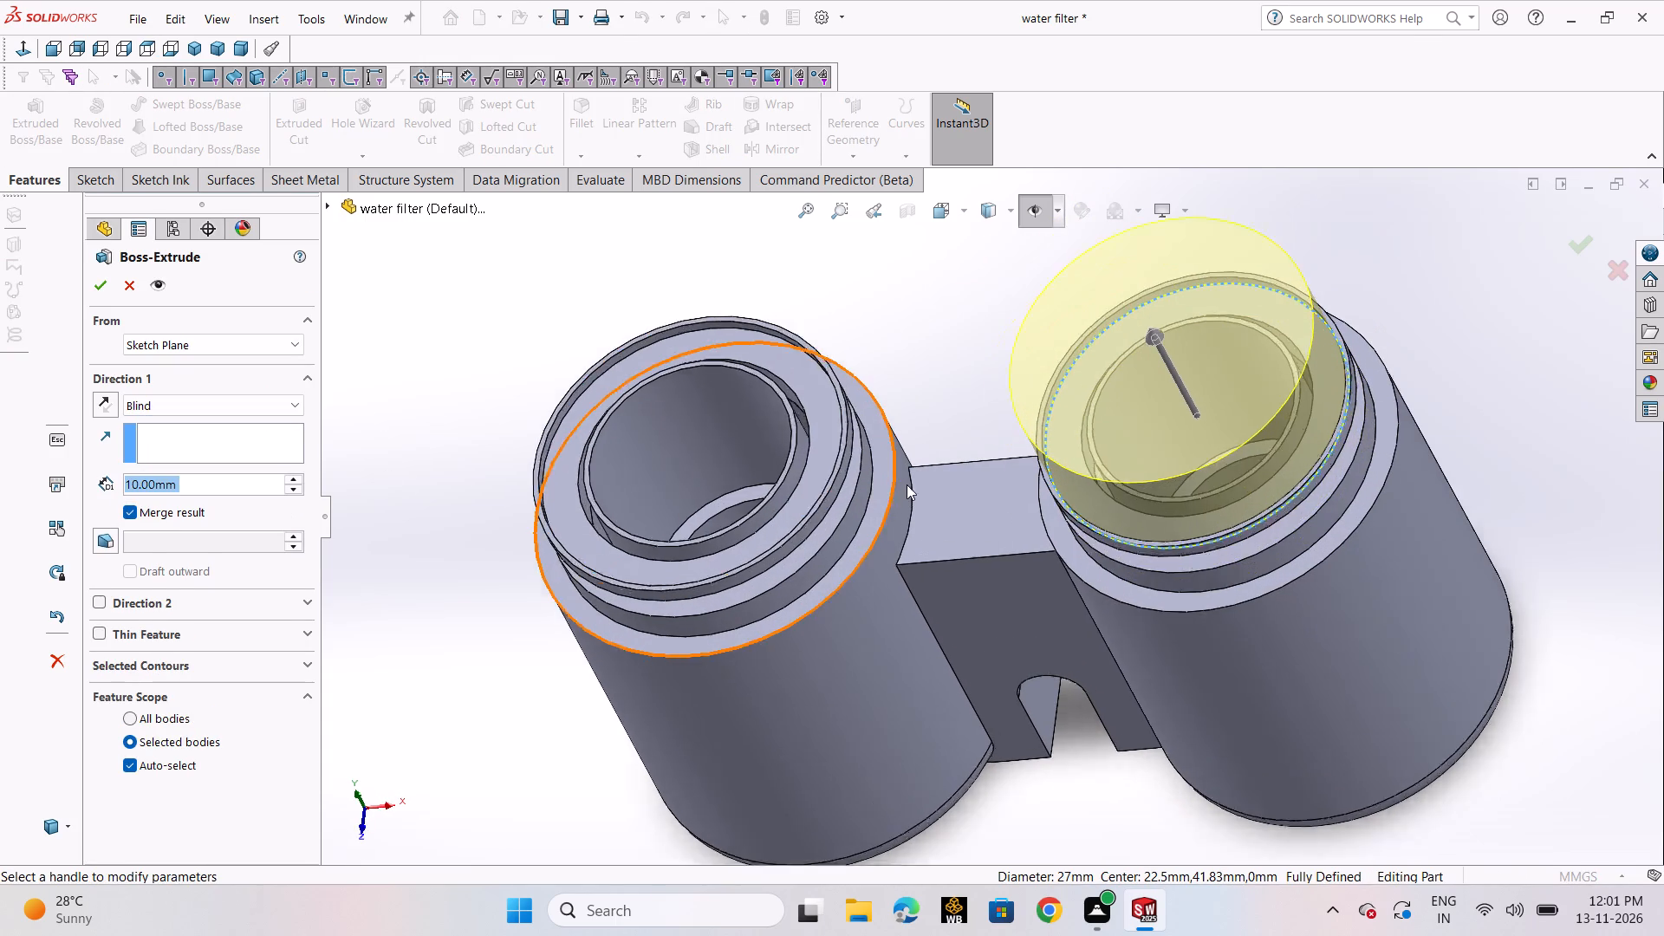
scroll(907, 484, "down", 2)
scroll(1096, 493, "down", 3)
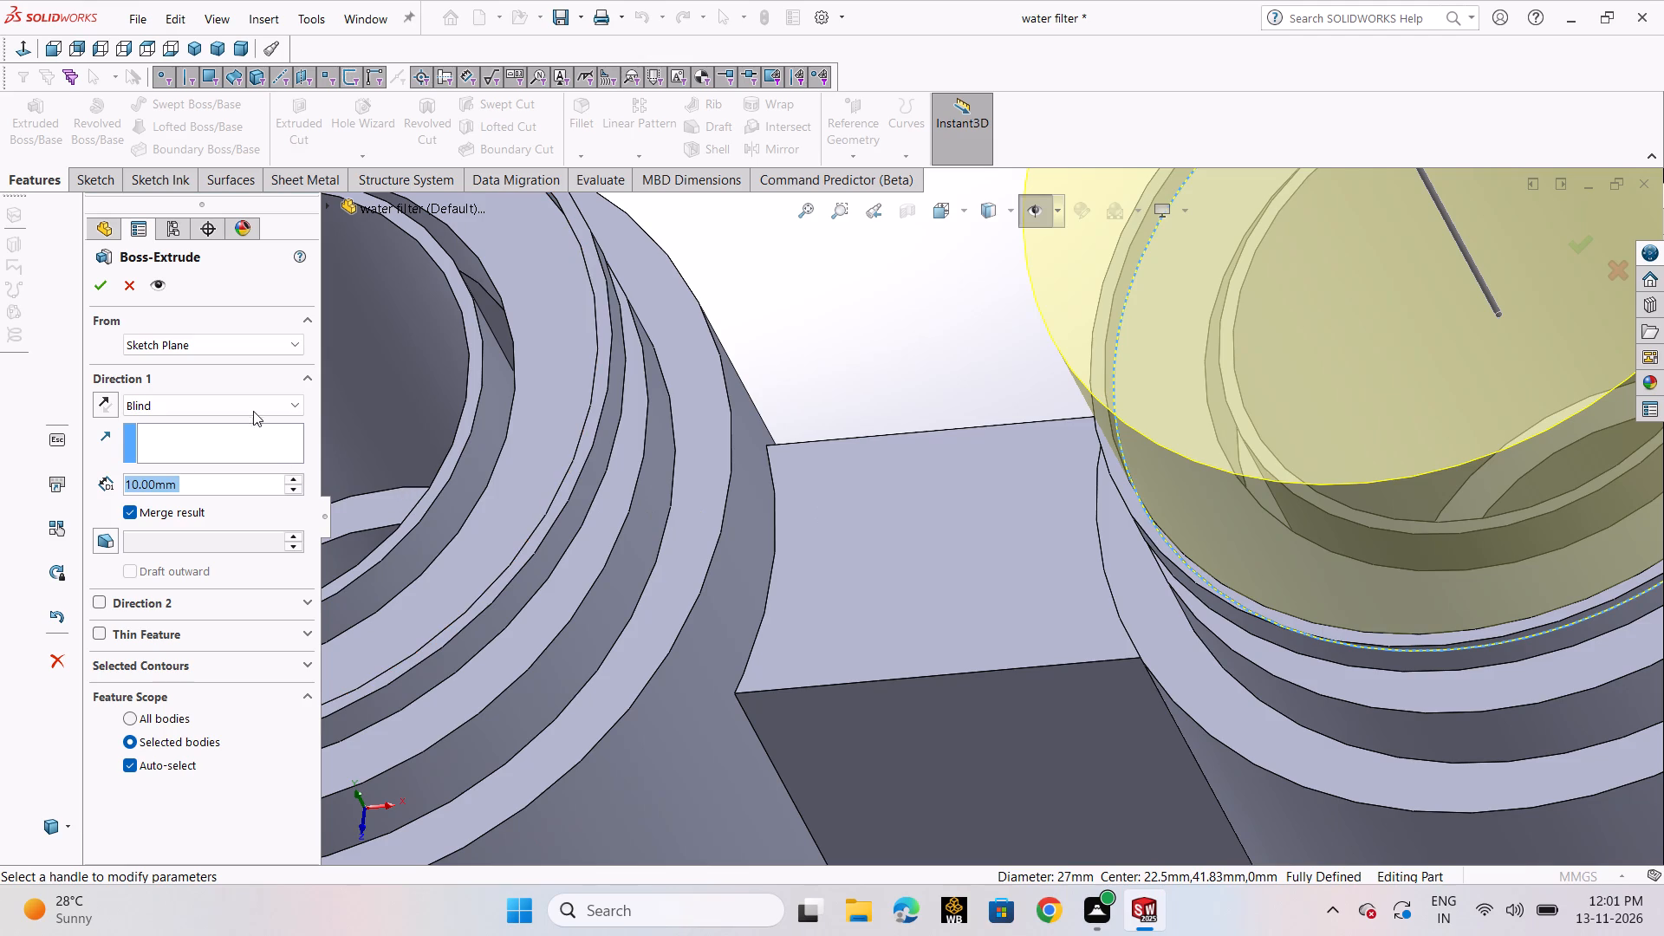
left_click(252, 408)
left_click(252, 468)
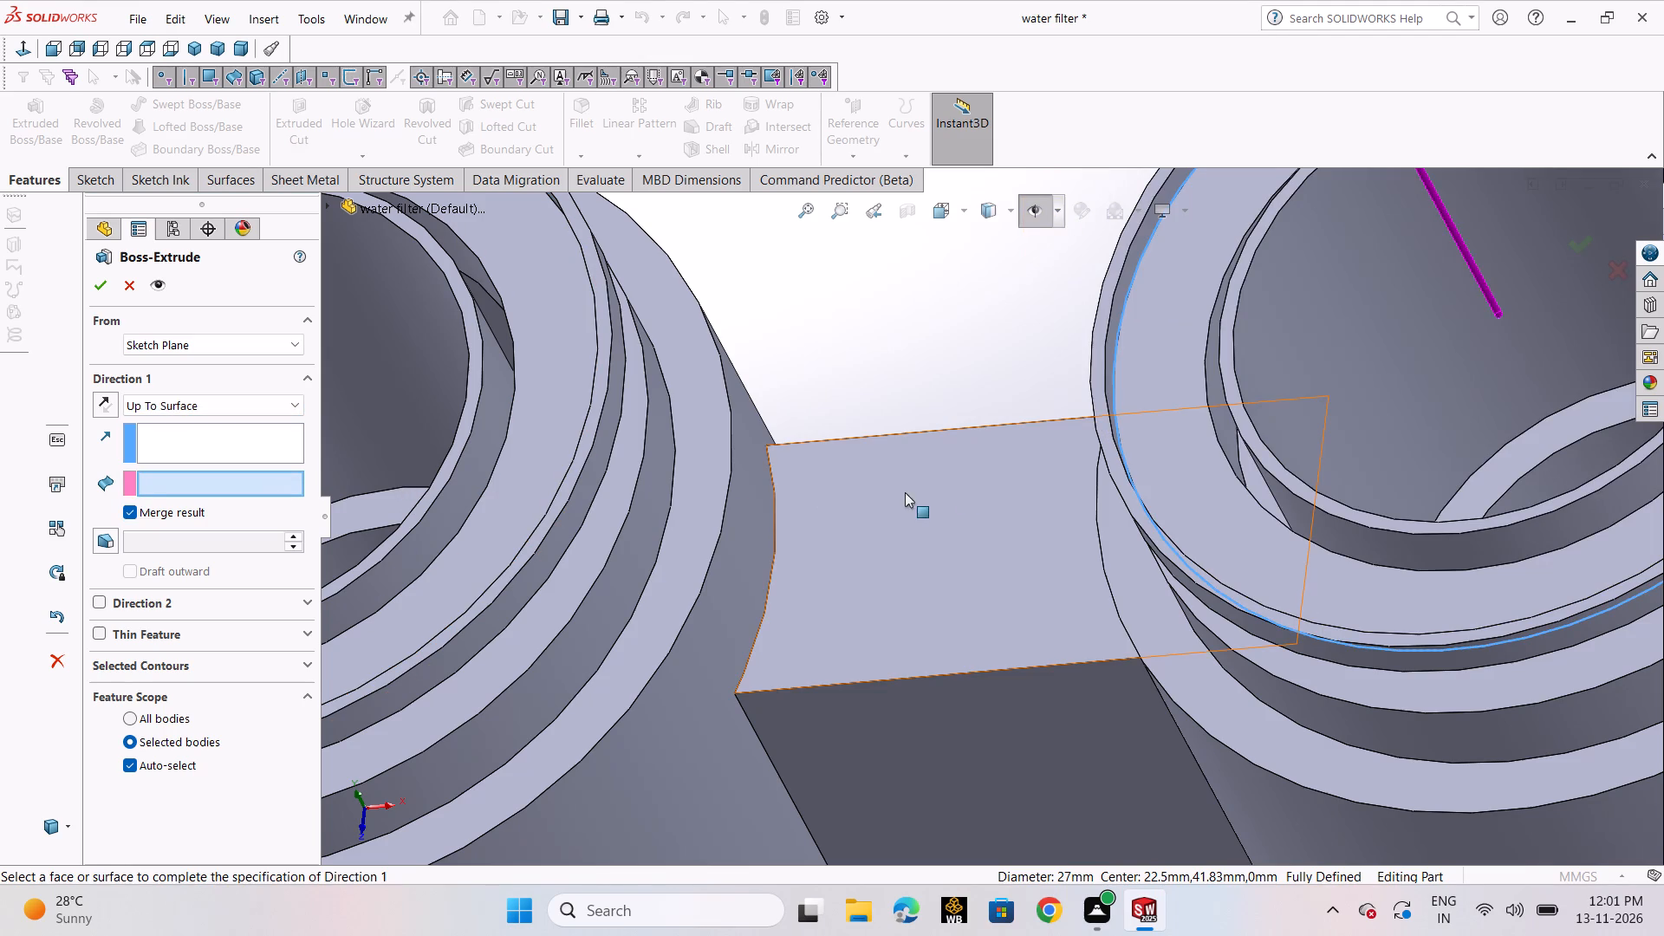
left_click(1102, 447)
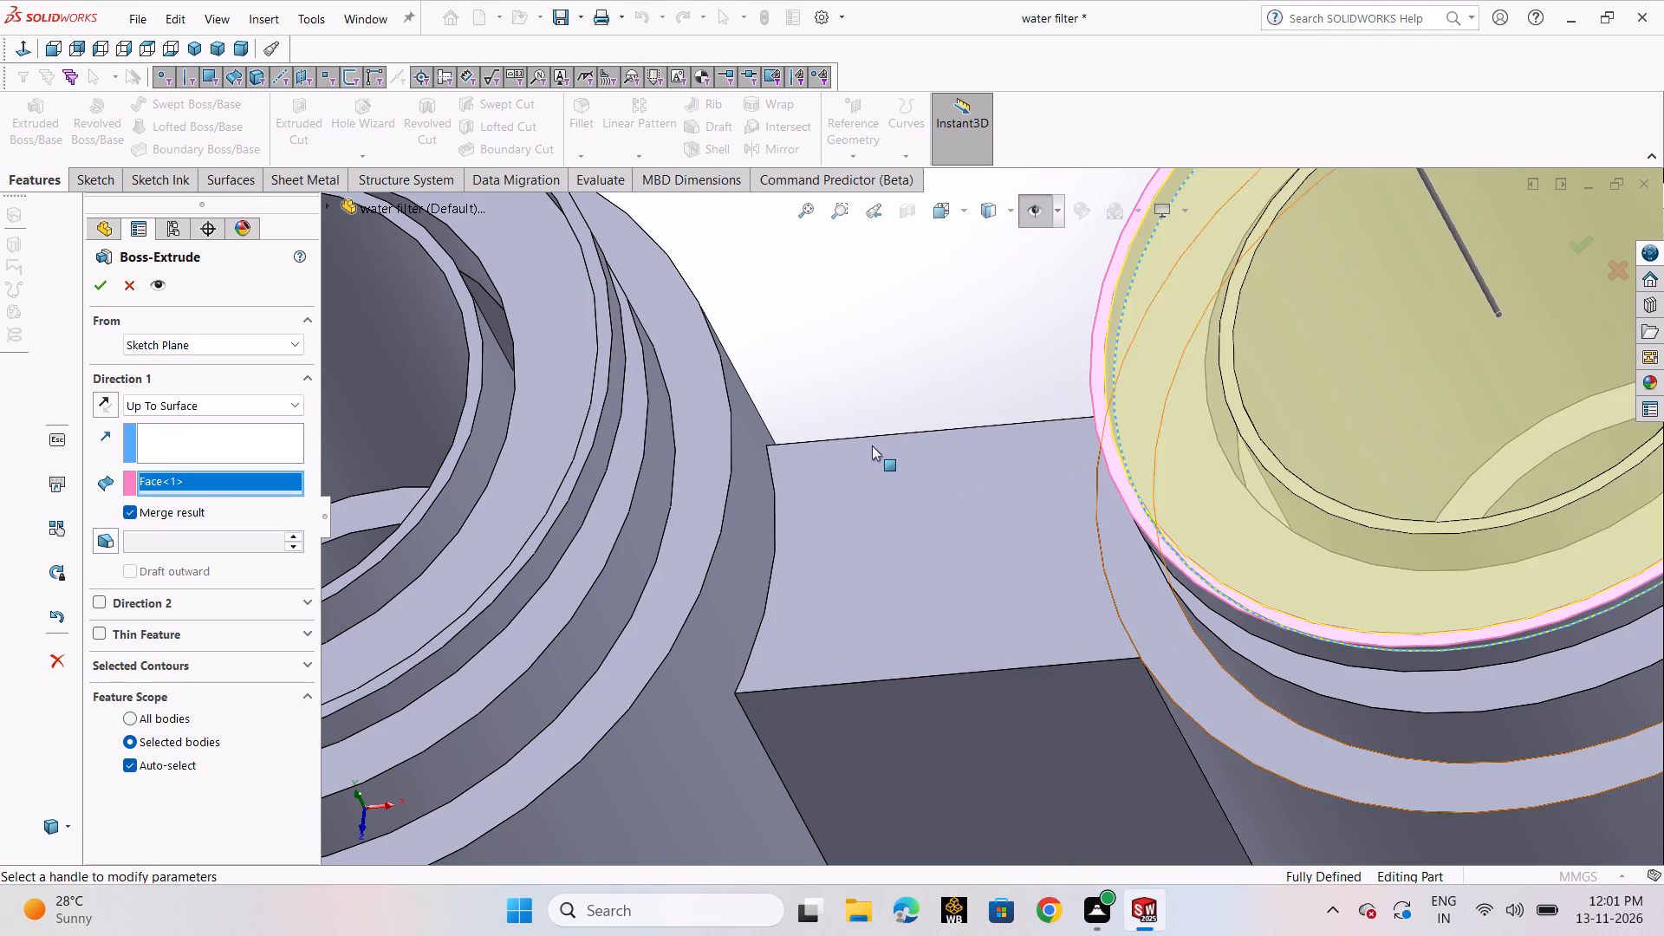
left_click(109, 286)
scroll(946, 475, "up", 2)
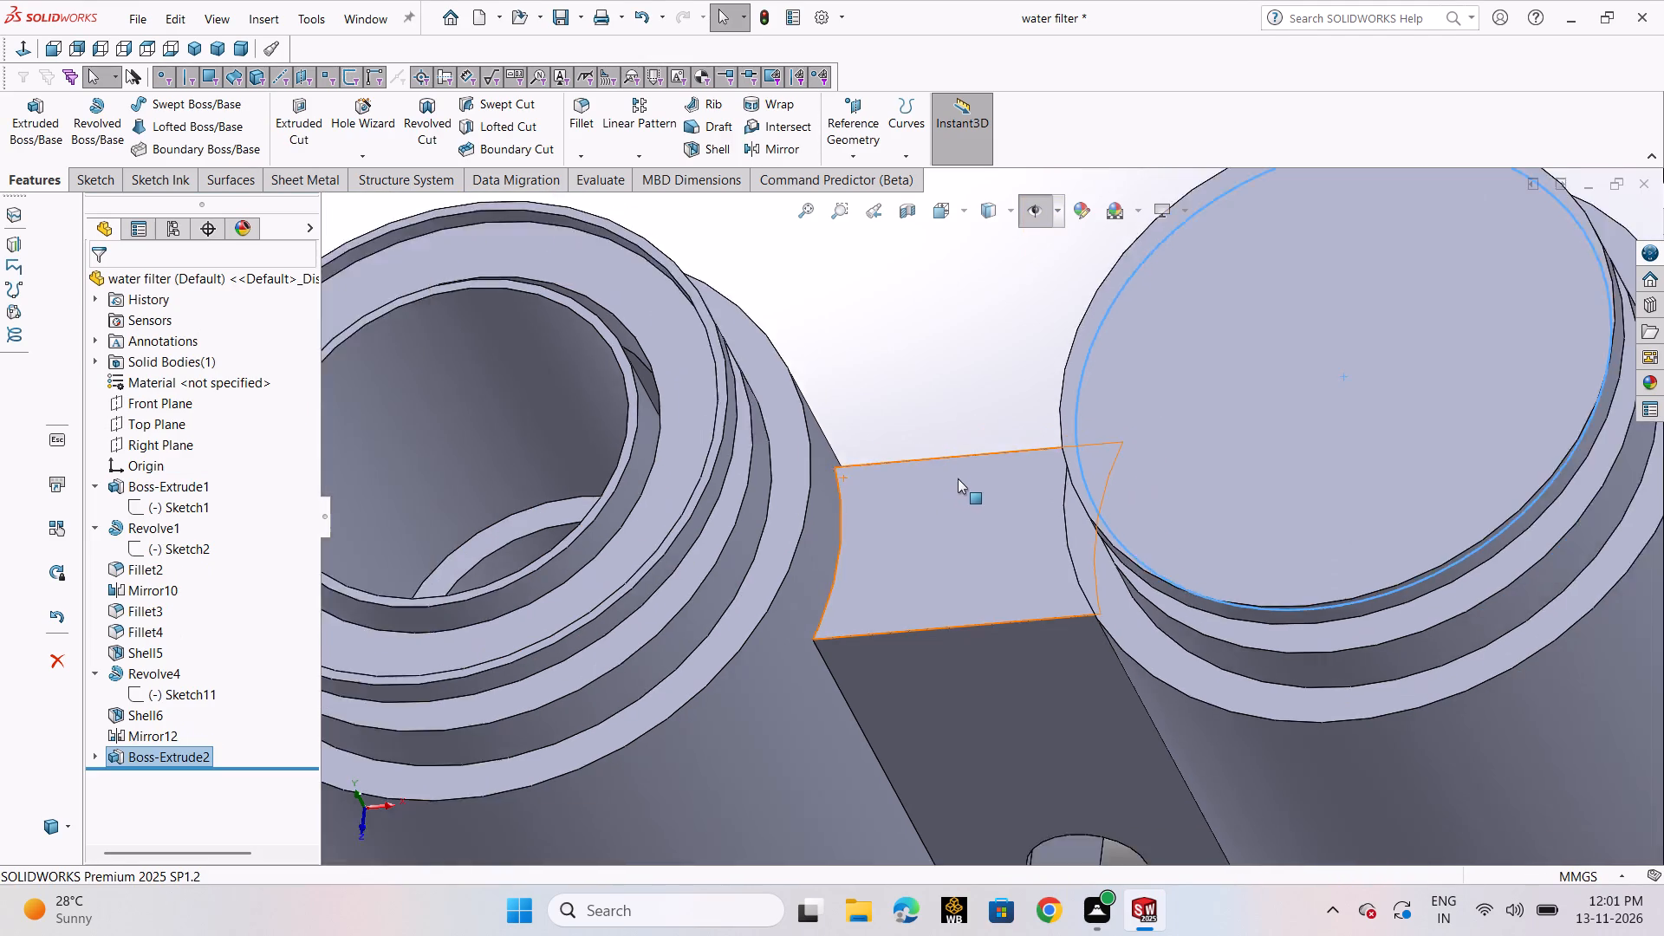
scroll(962, 479, "up", 3)
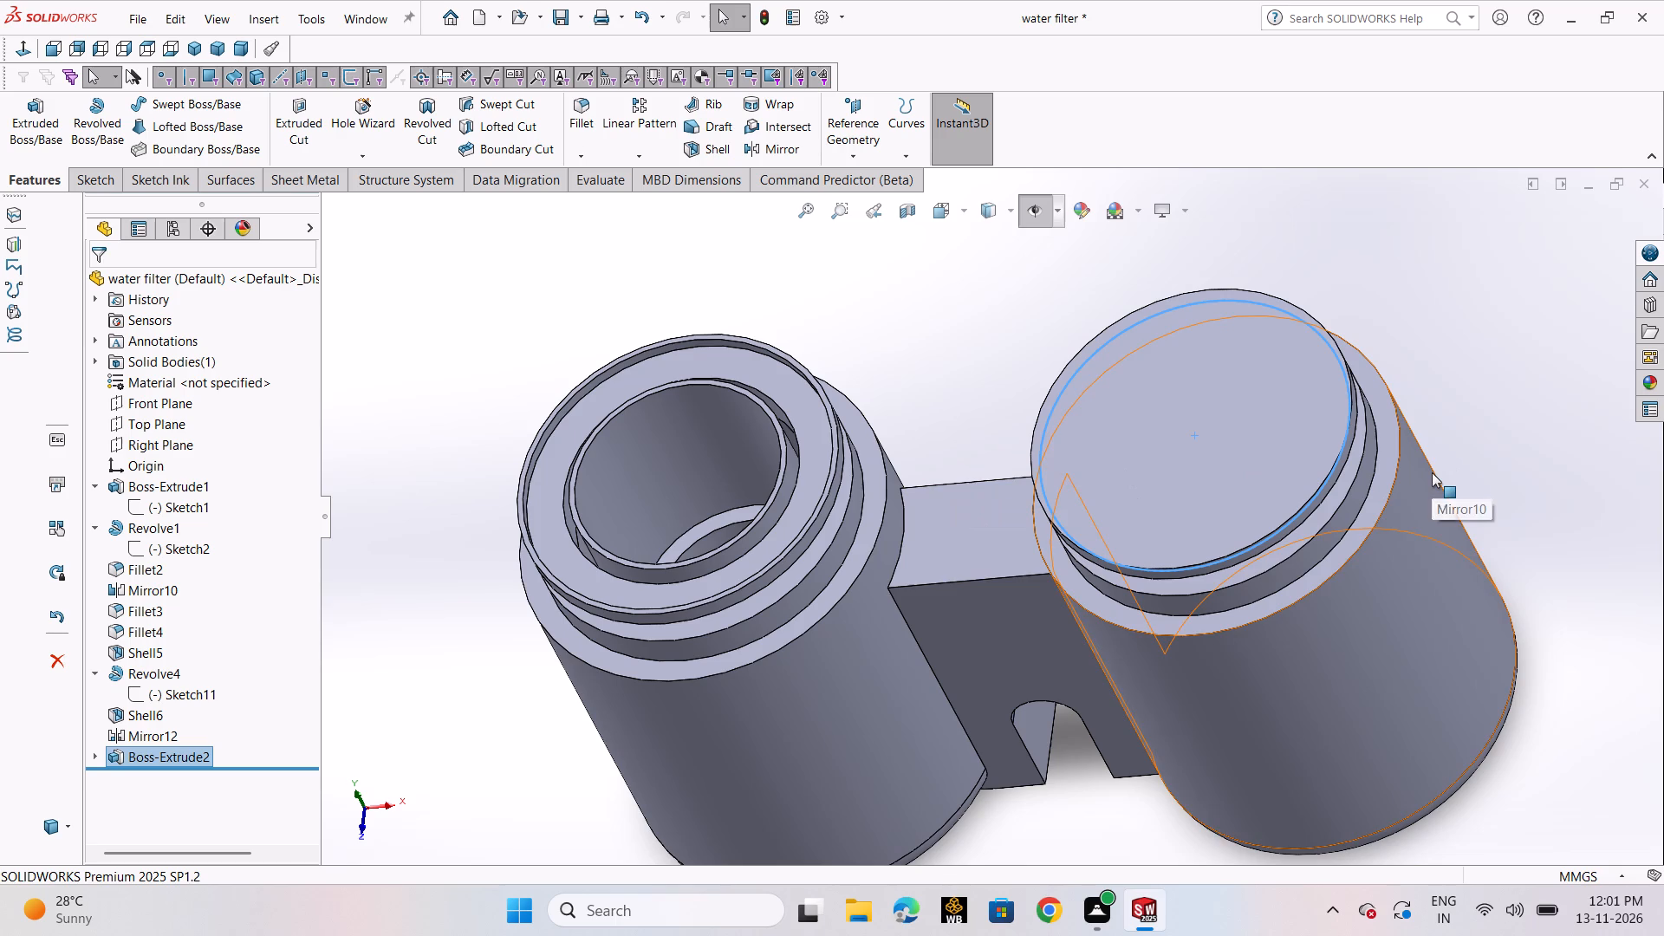
Edit the extrusion's sketch to also convert the right body's inner 18 mm diameter circular edge, and exit the sketch.
left_click(95, 760)
left_click(166, 772)
left_click(190, 713)
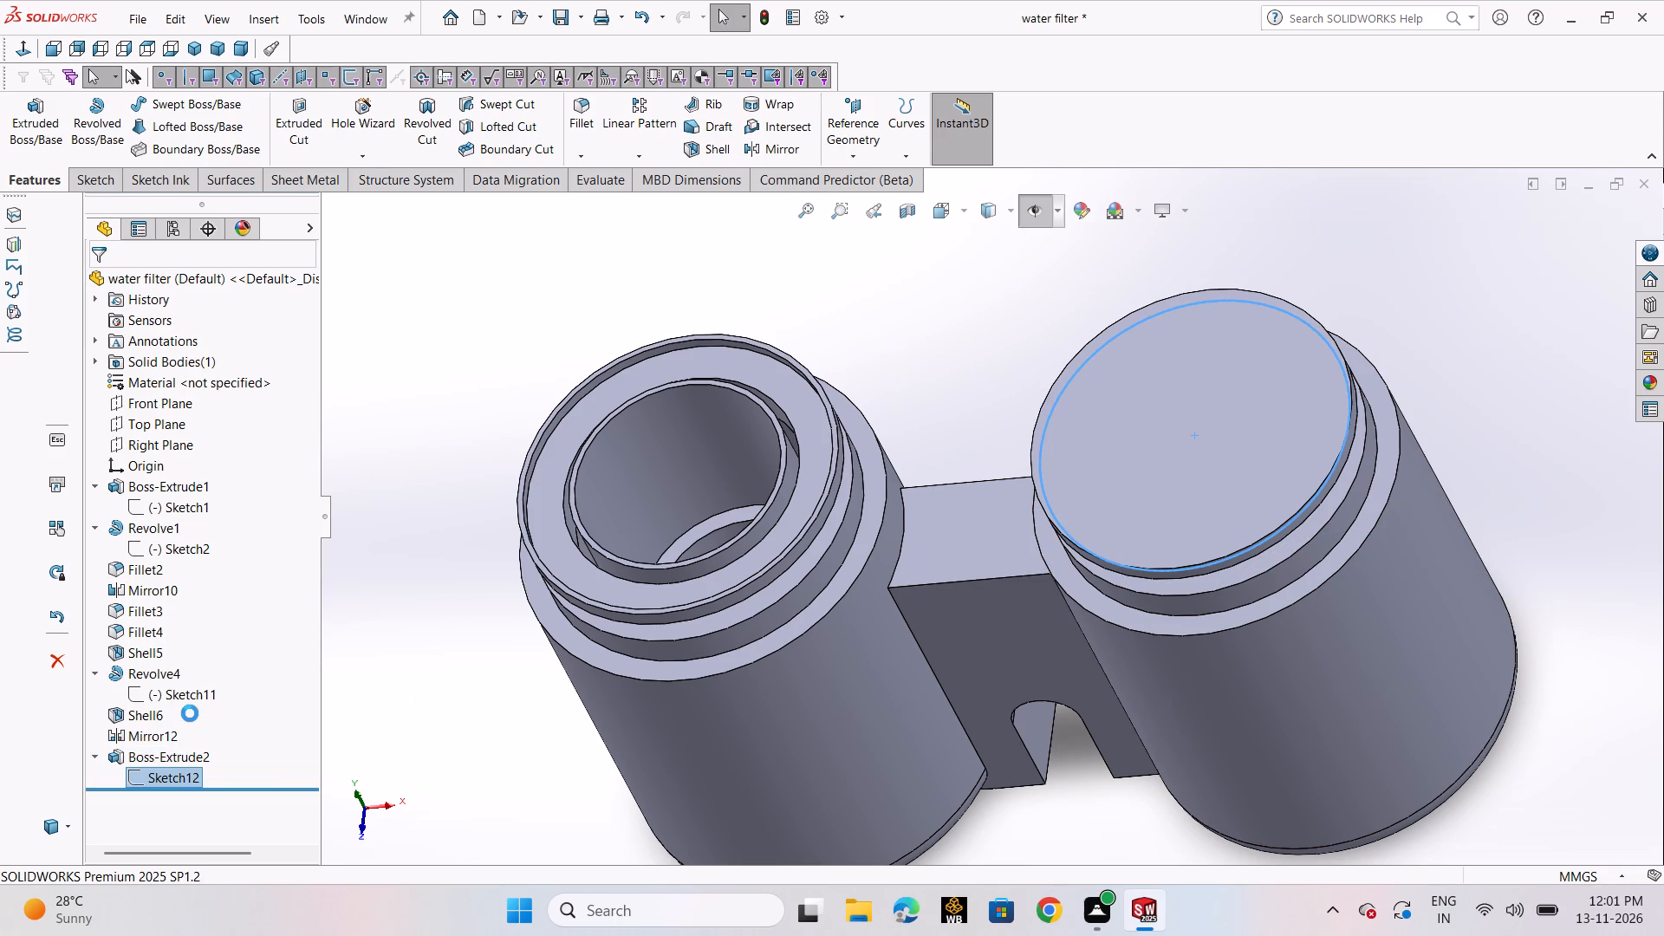
scroll(1156, 537, "down", 3)
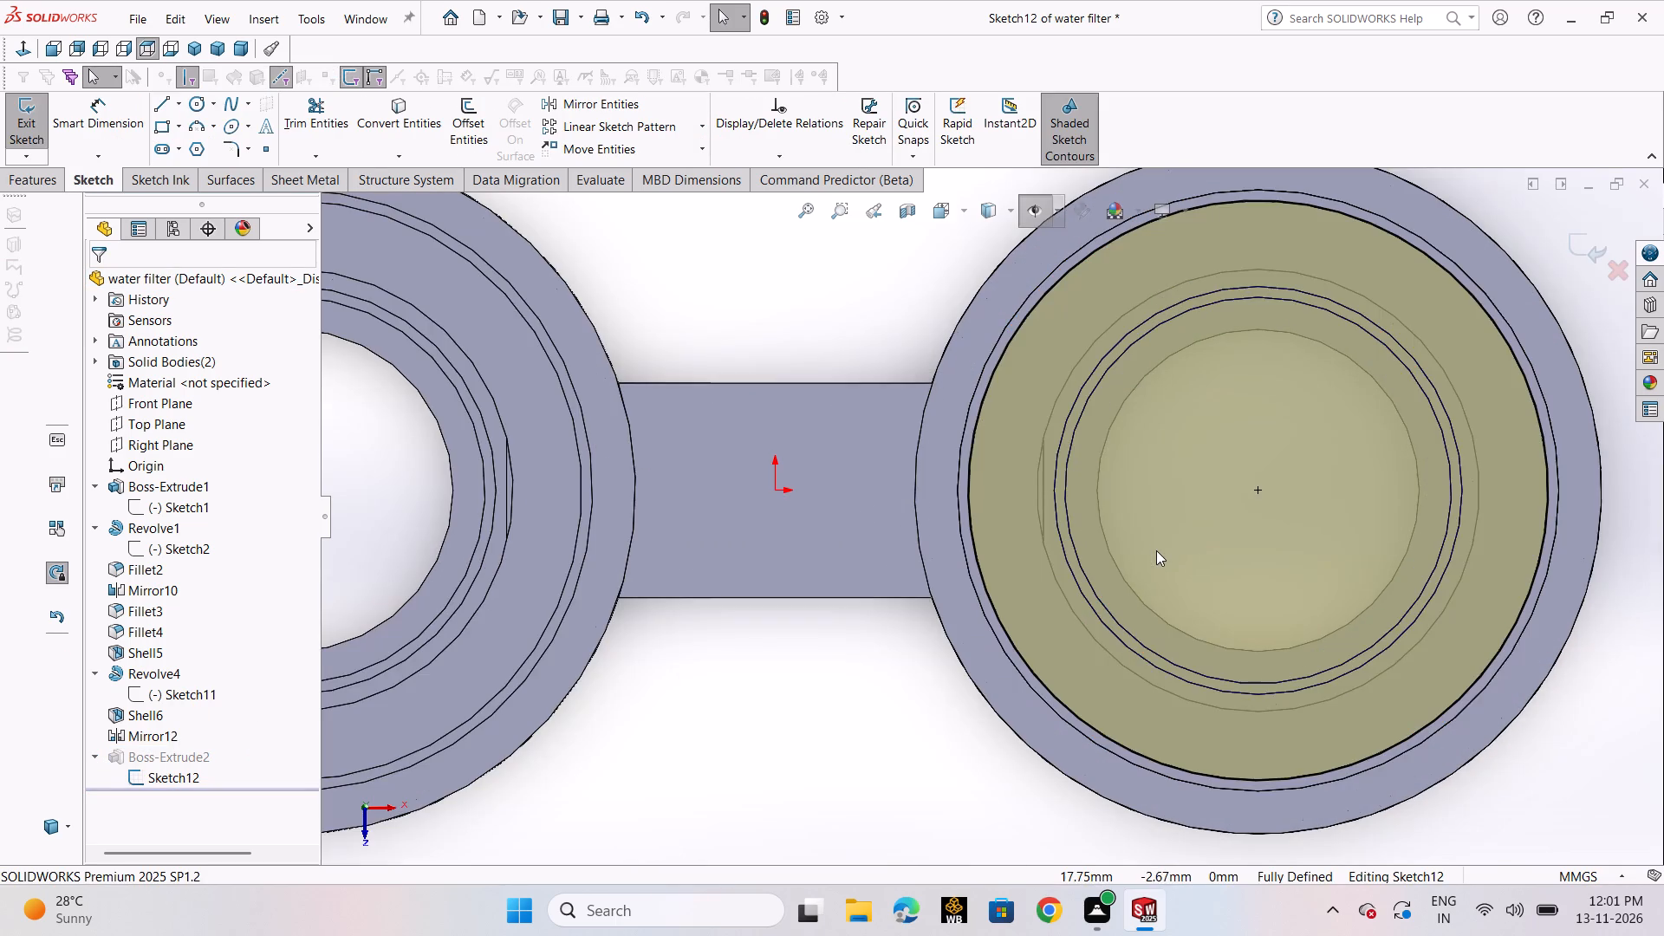
scroll(1156, 551, "up", 2)
middle_click_drag(1186, 590, 1161, 497)
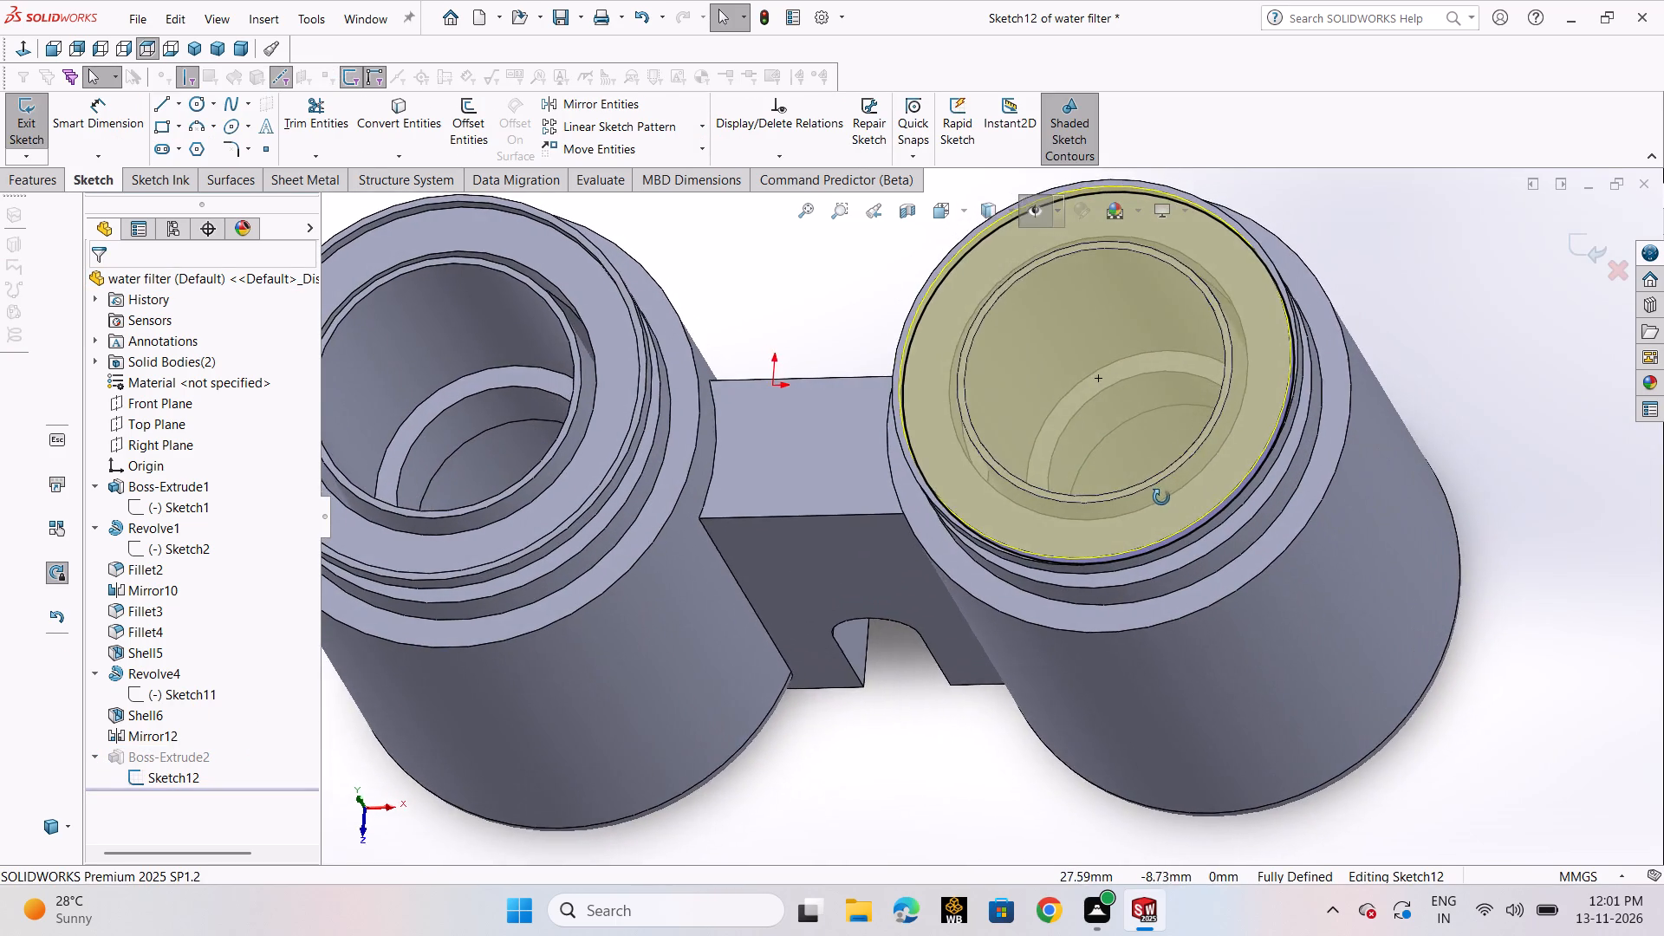
middle_click_drag(1161, 497, 1166, 501)
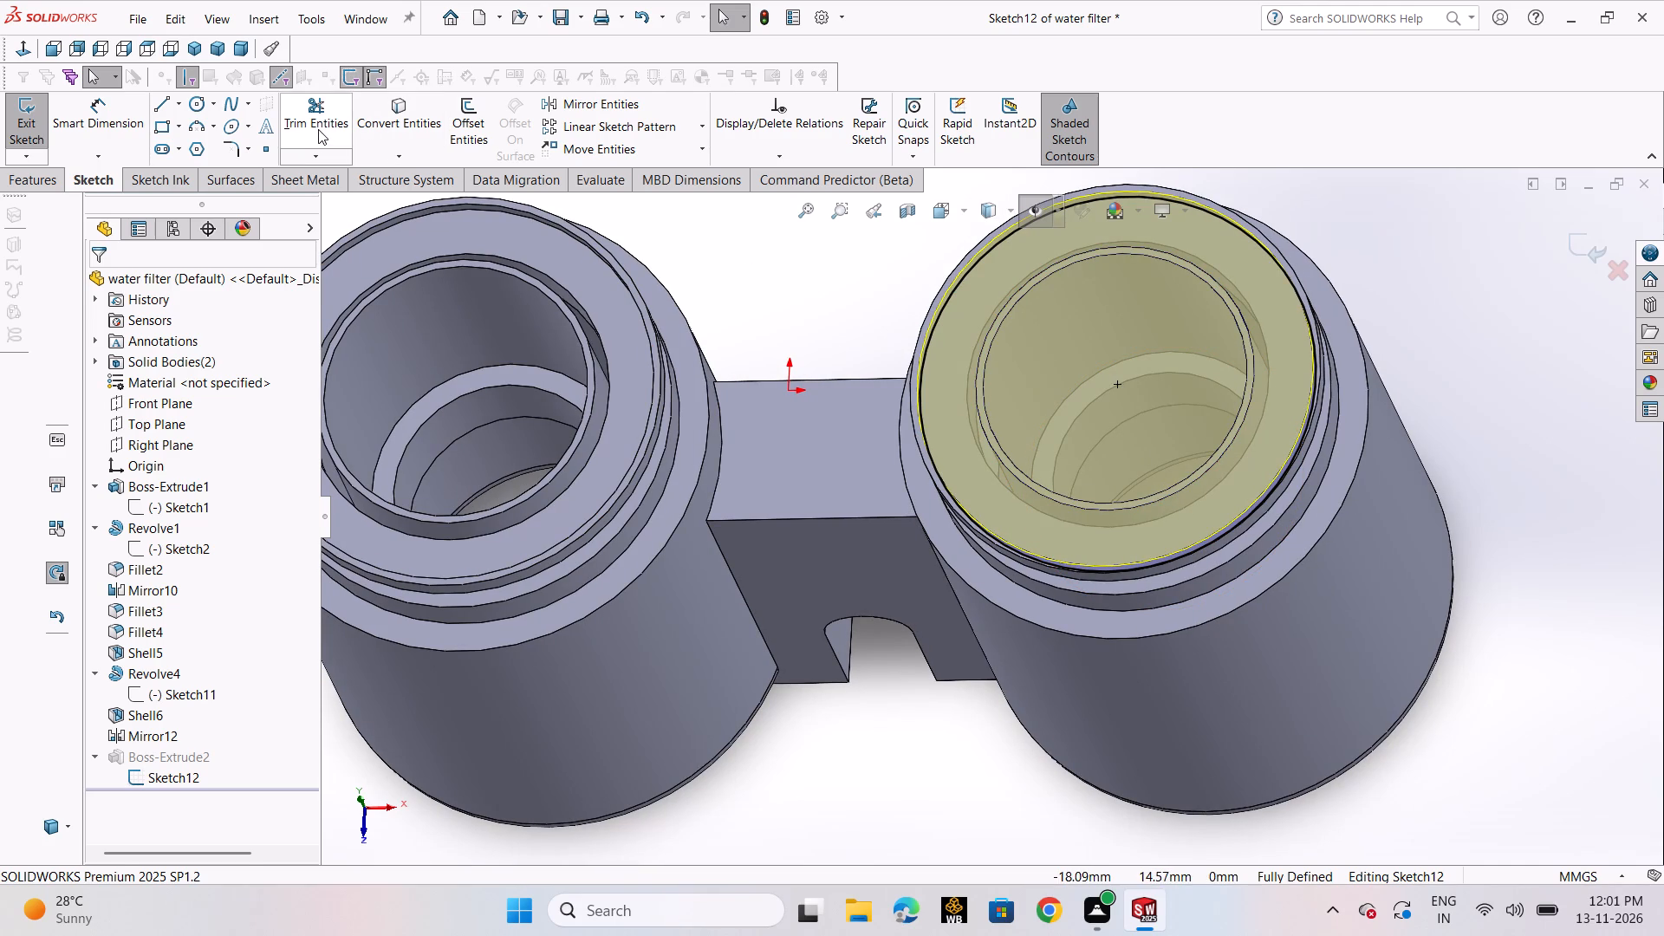
left_click(386, 128)
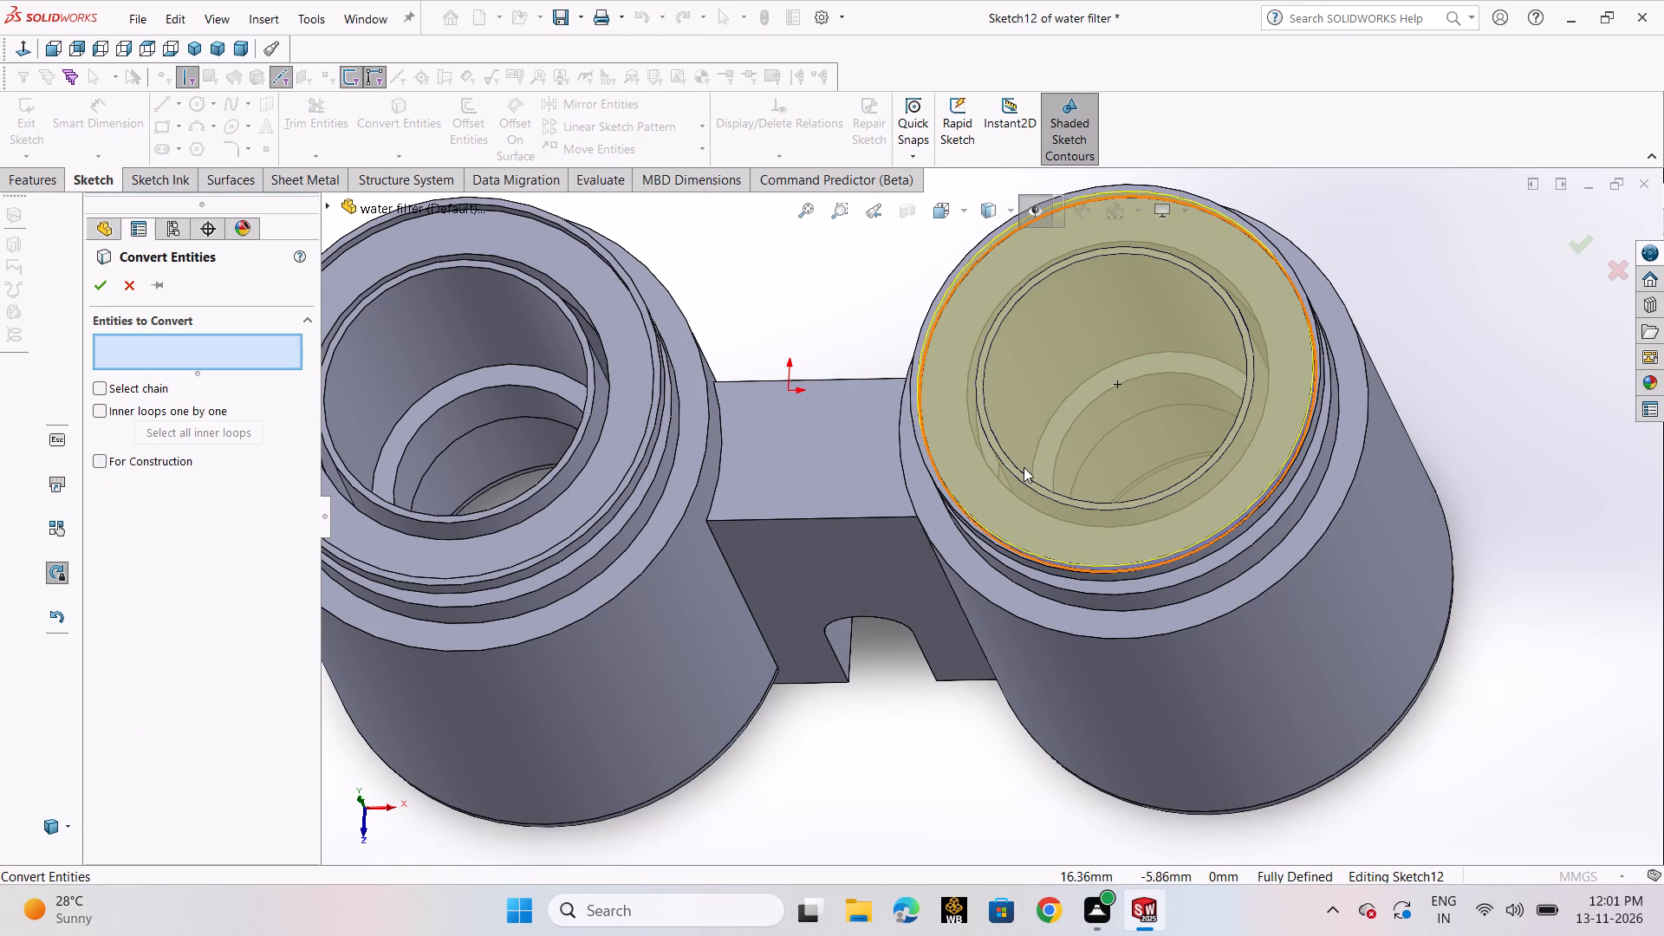
left_click(1023, 471)
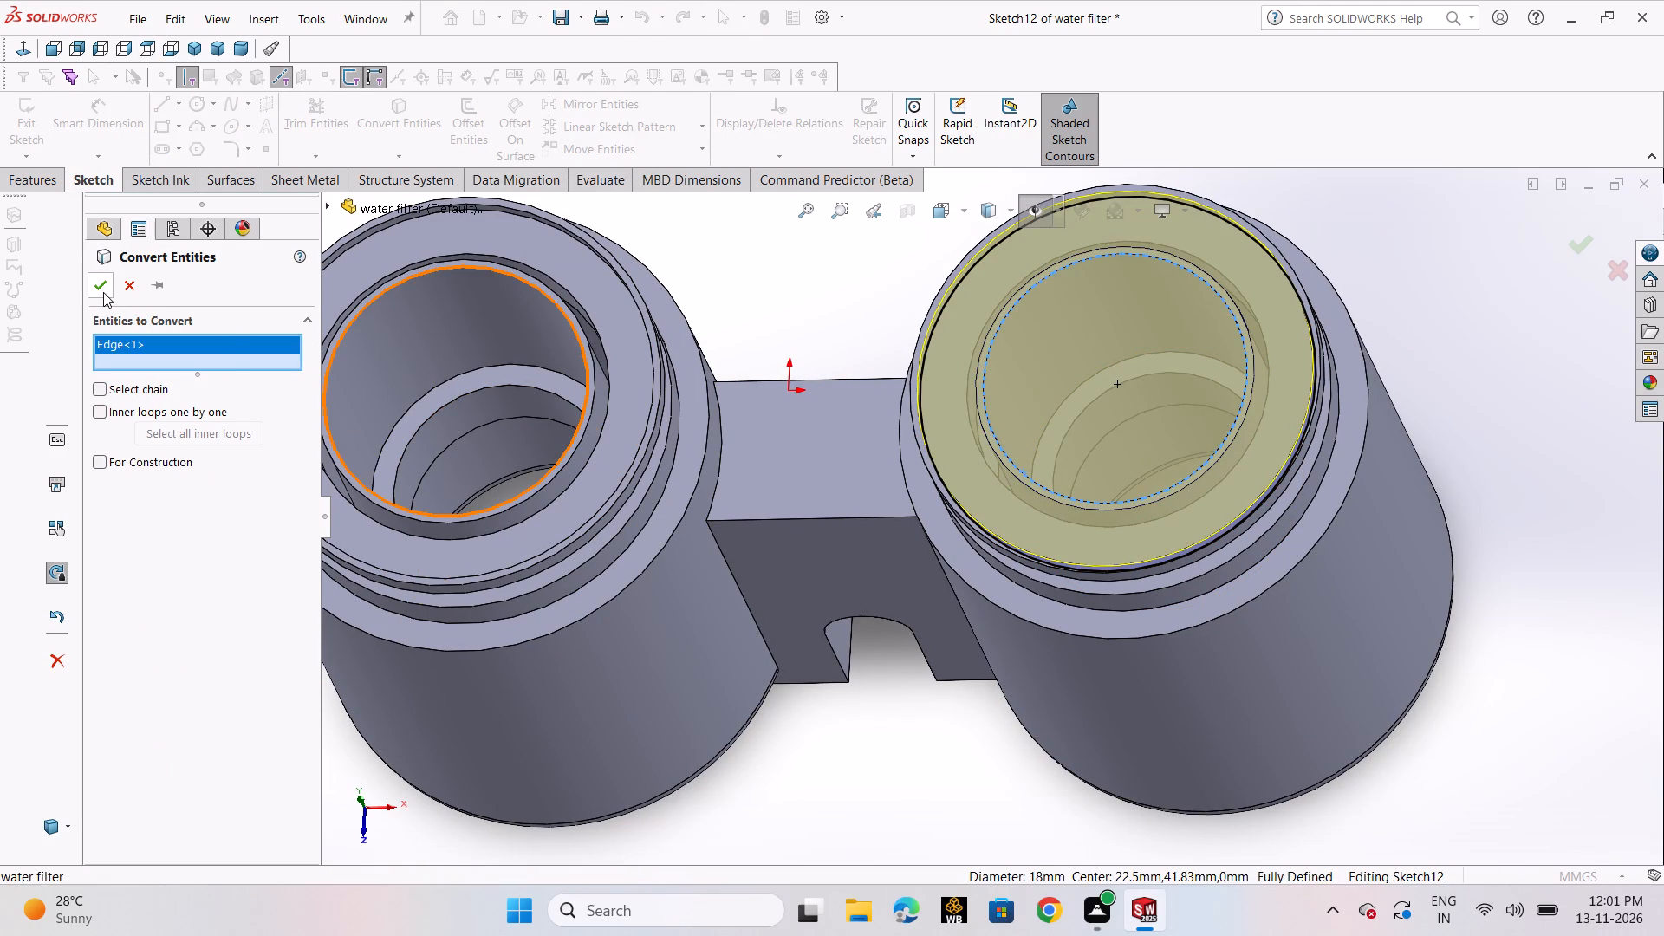
left_click(107, 292)
left_click(13, 121)
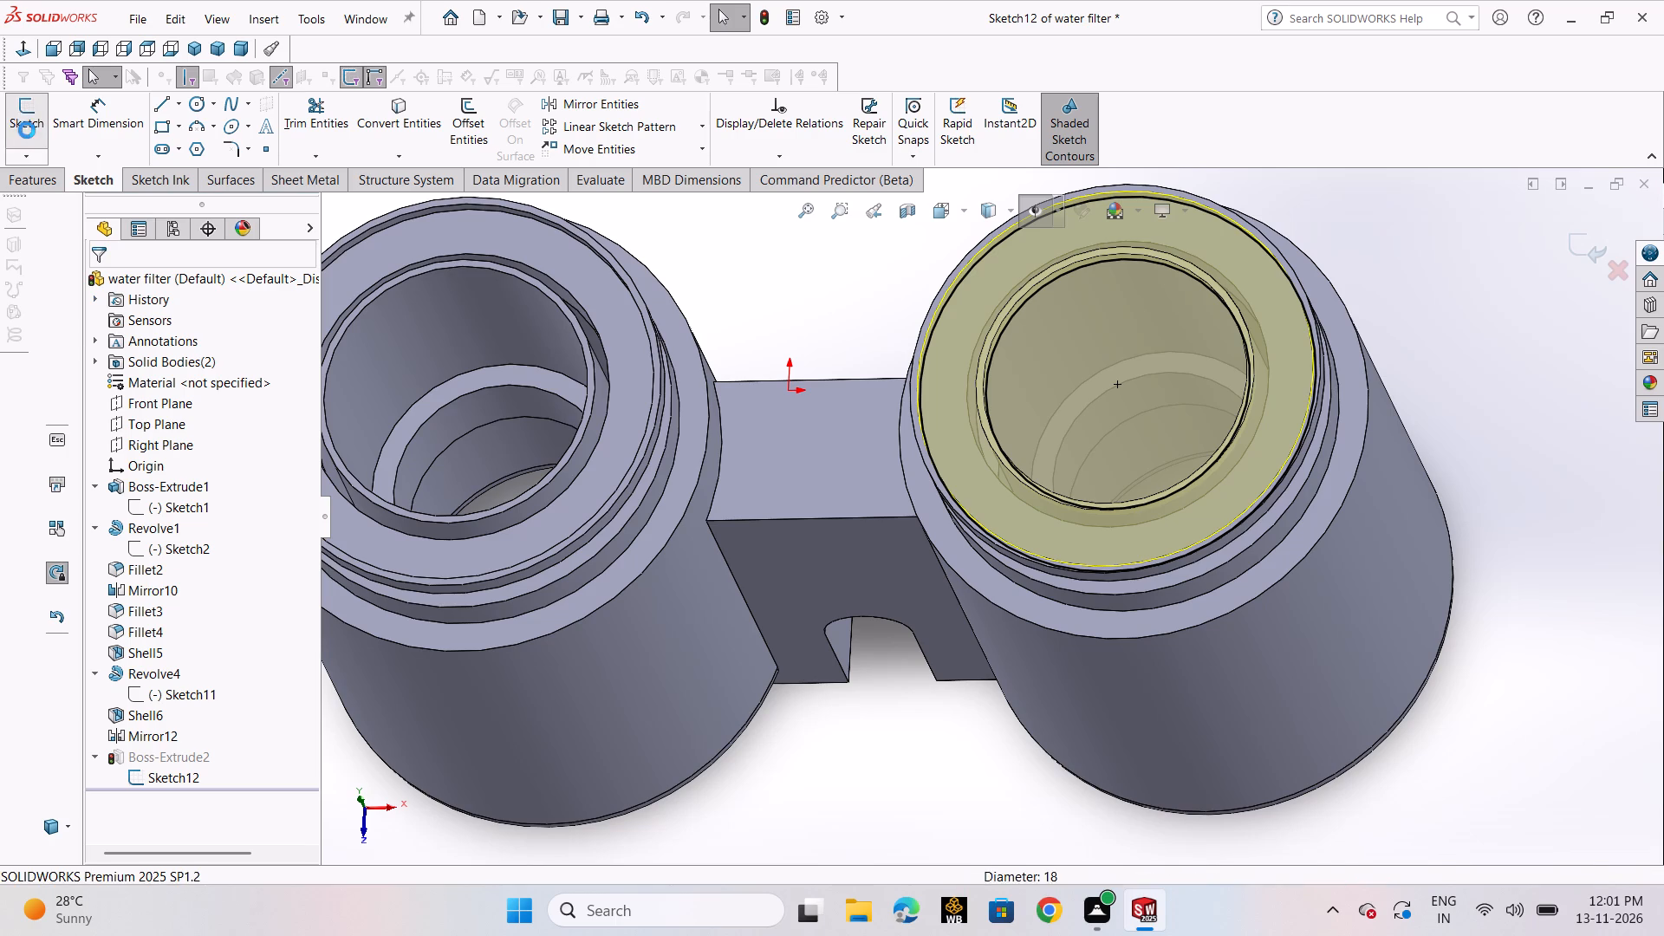
Mirror the Boss-Extrude2 ring about the Right Plane onto the left cylindrical body.
scroll(904, 667, "up", 2)
middle_click_drag(909, 677, 916, 651)
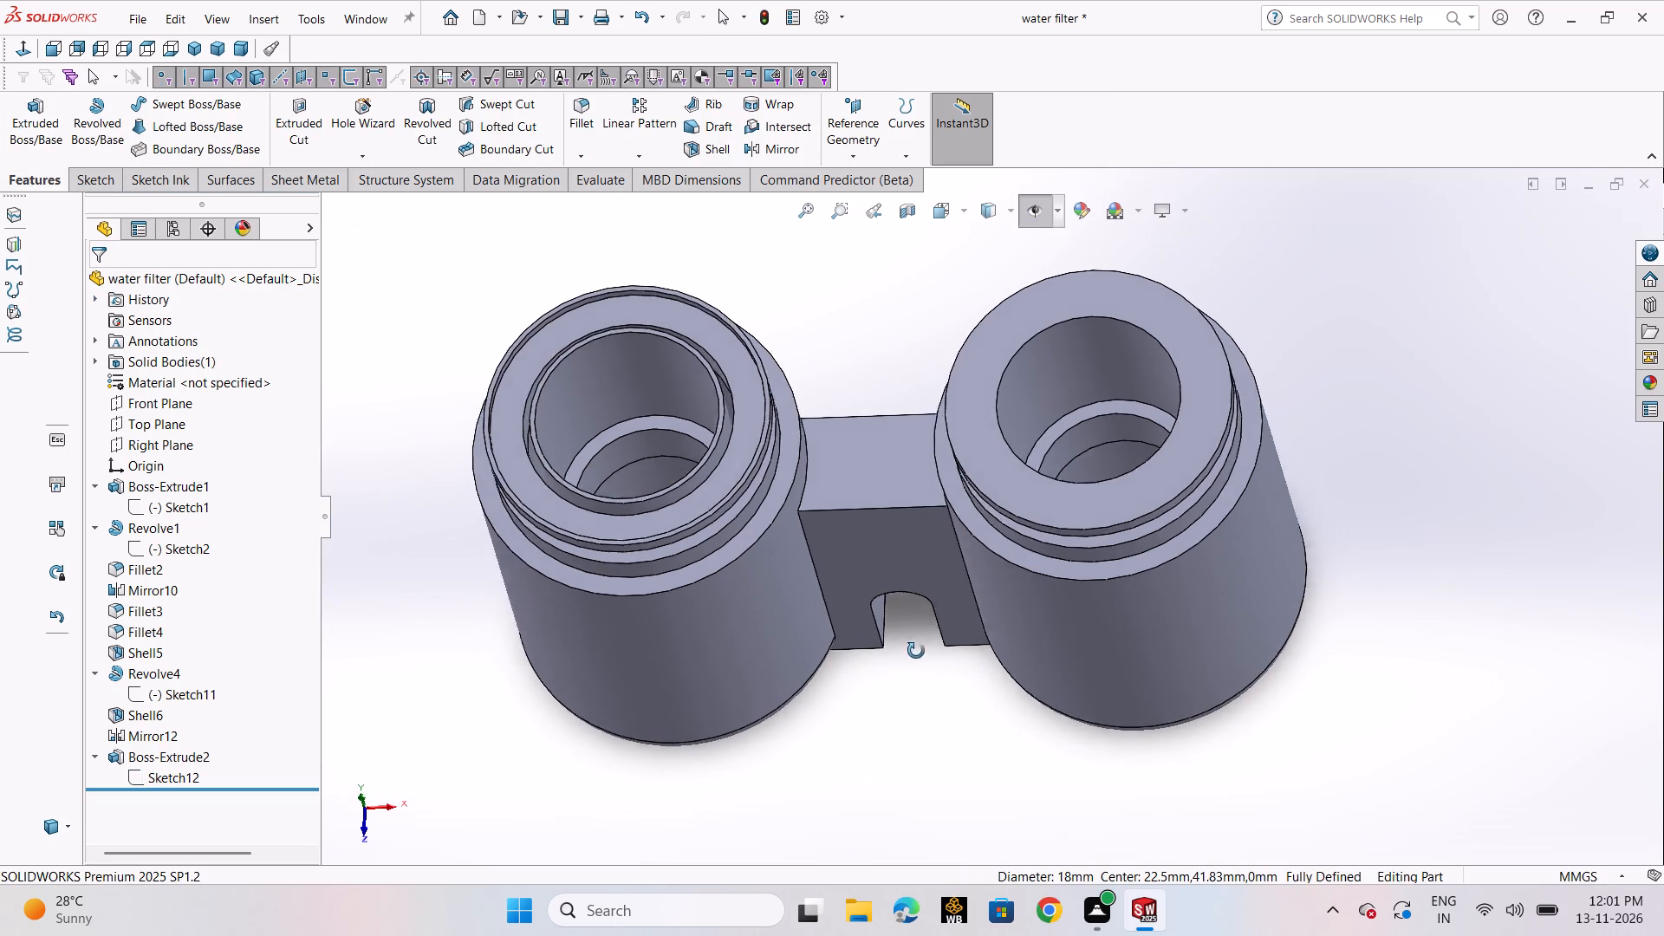
middle_click_drag(916, 651, 883, 659)
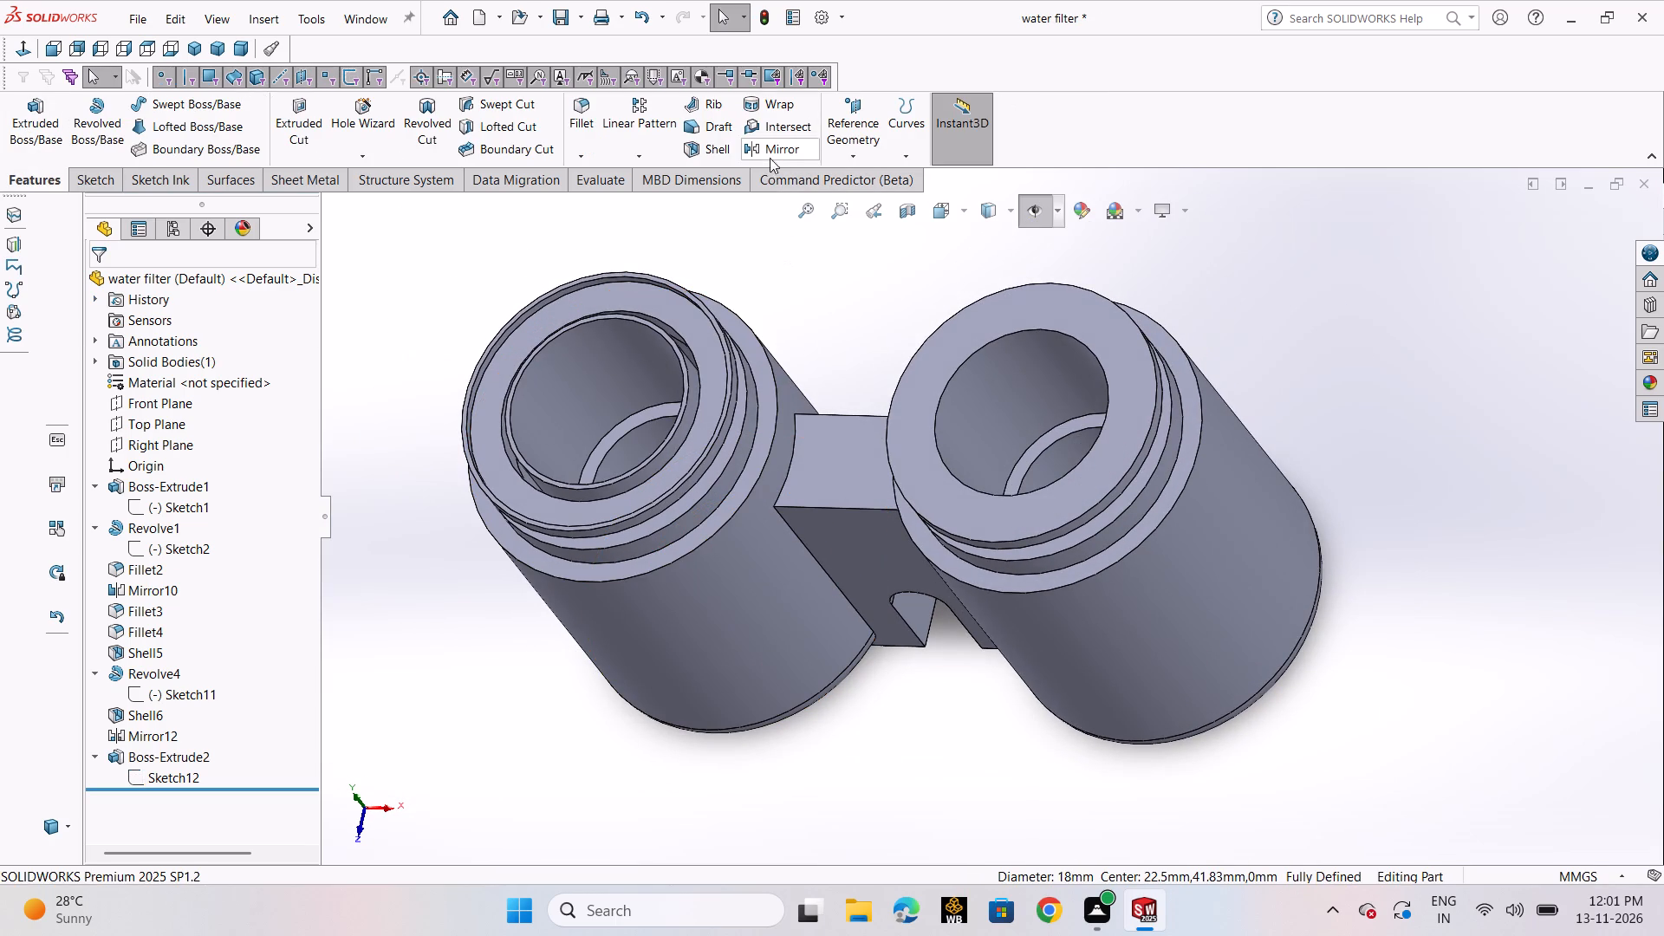
left_click(770, 153)
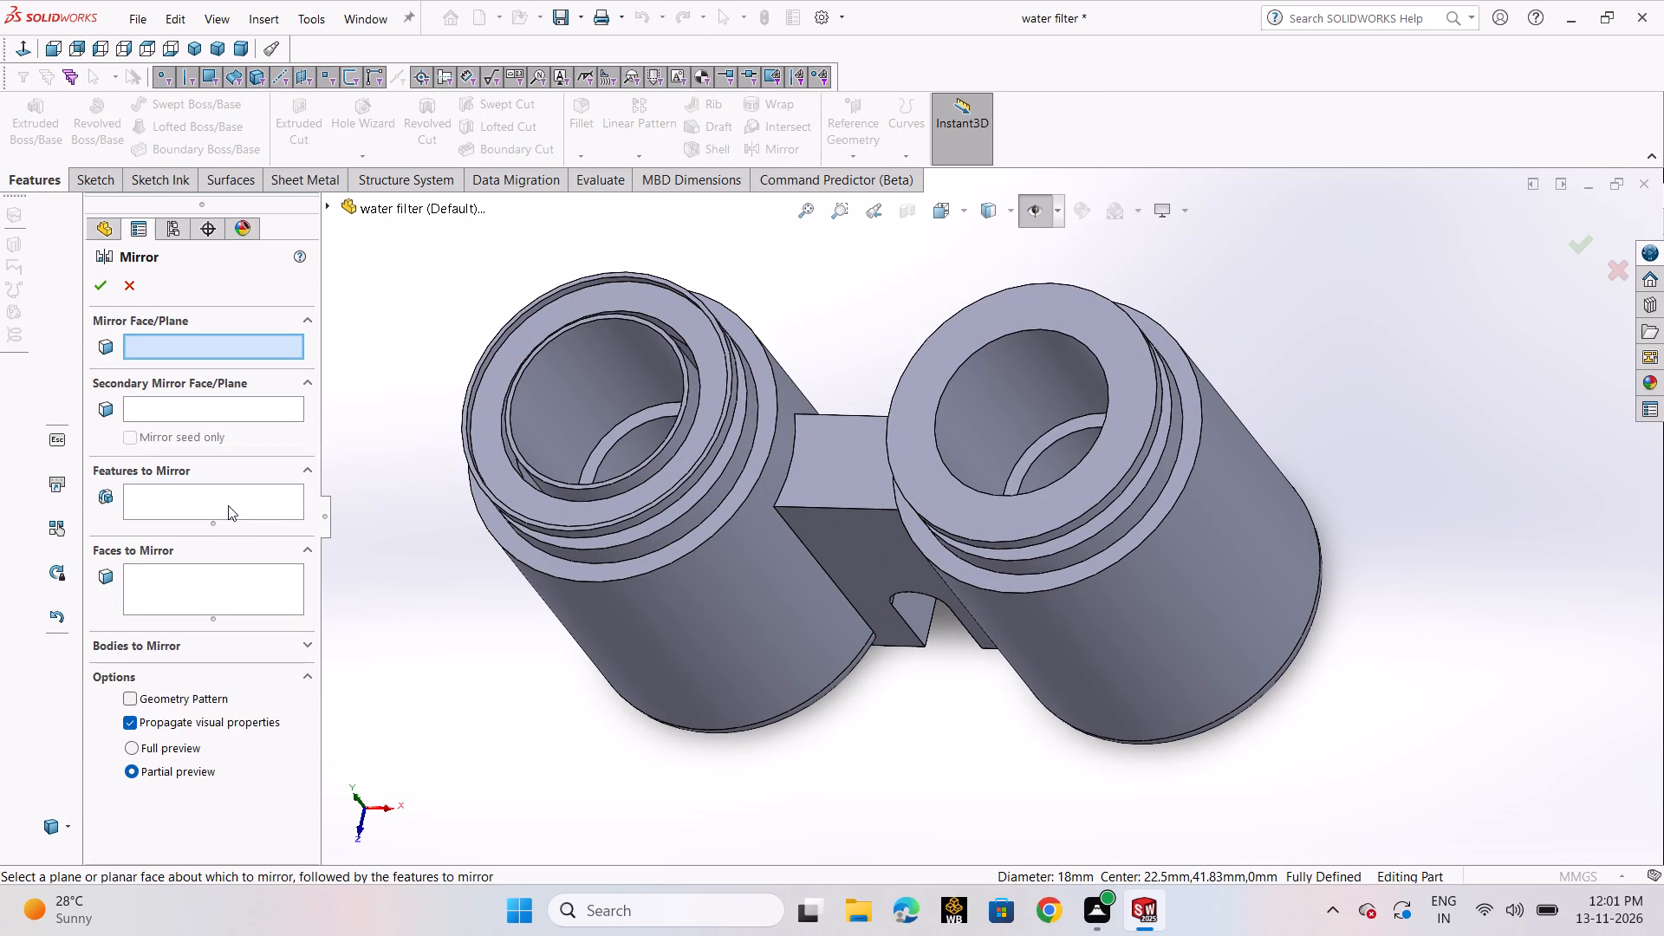
left_click(228, 502)
left_click(324, 205)
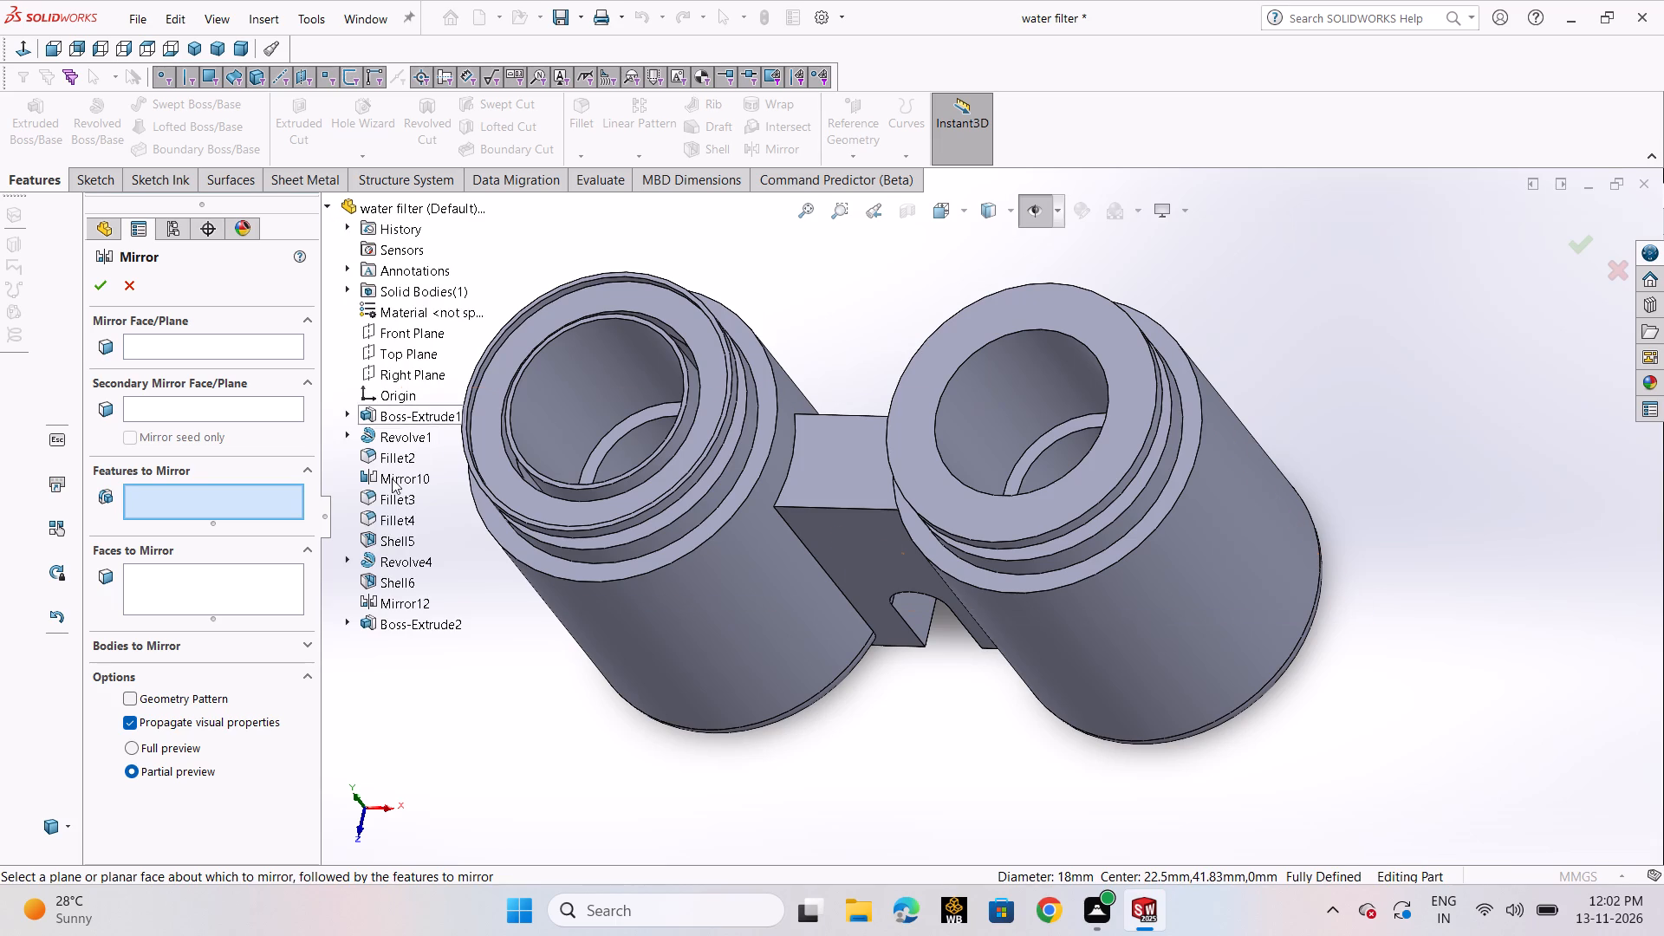
left_click(430, 624)
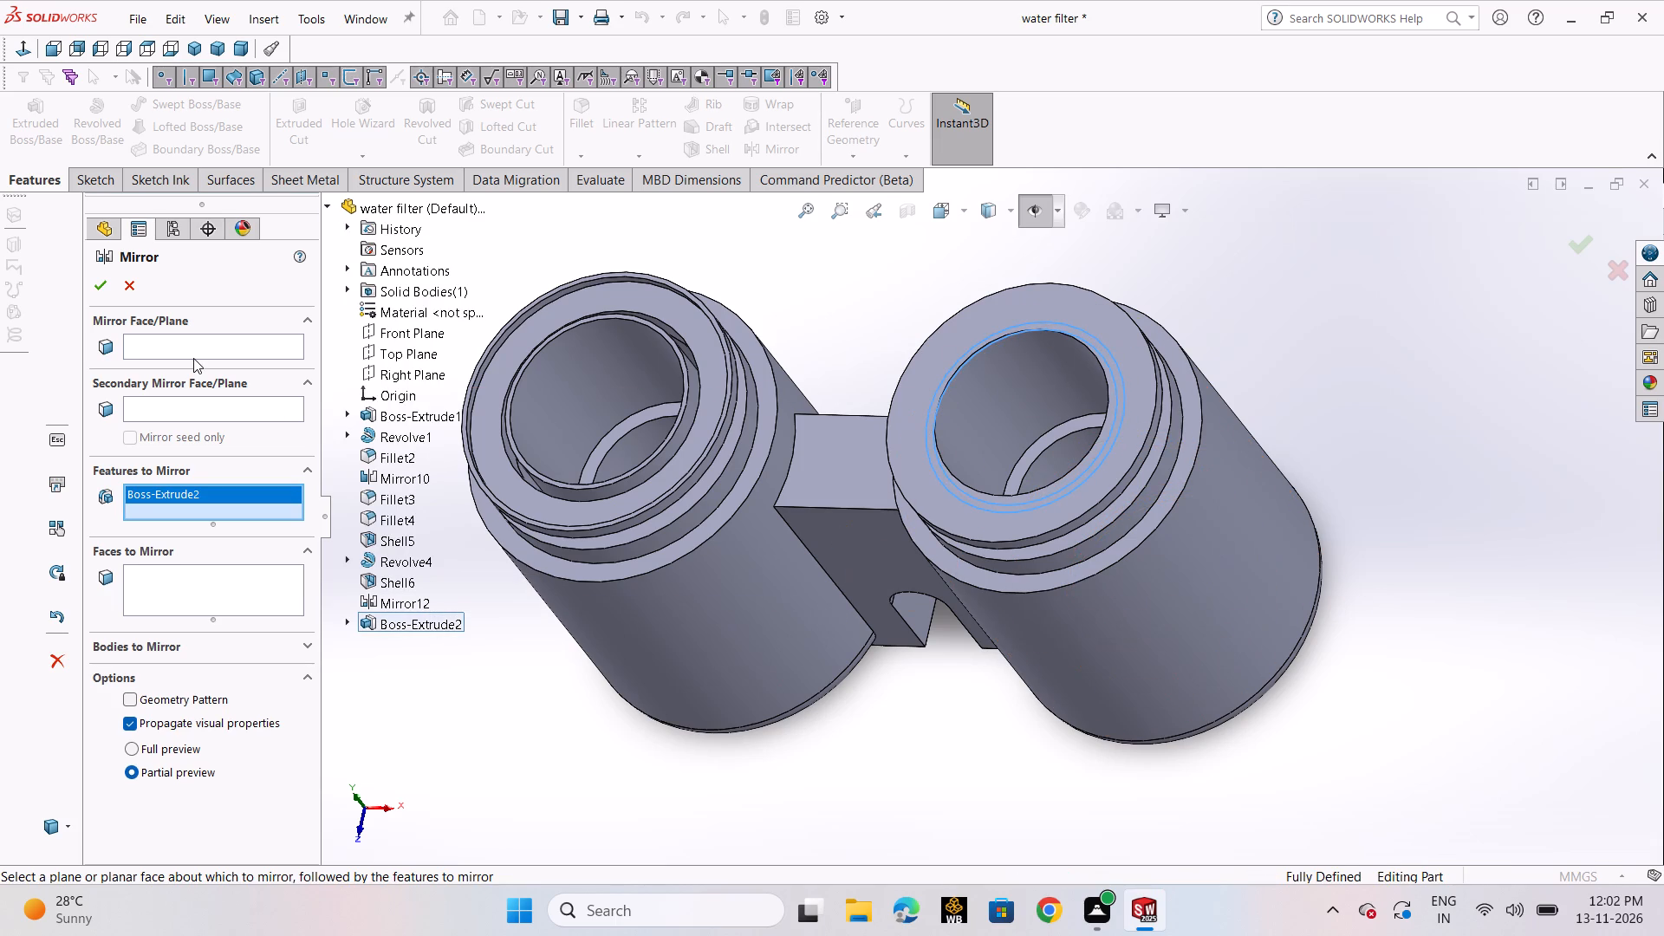
left_click(193, 351)
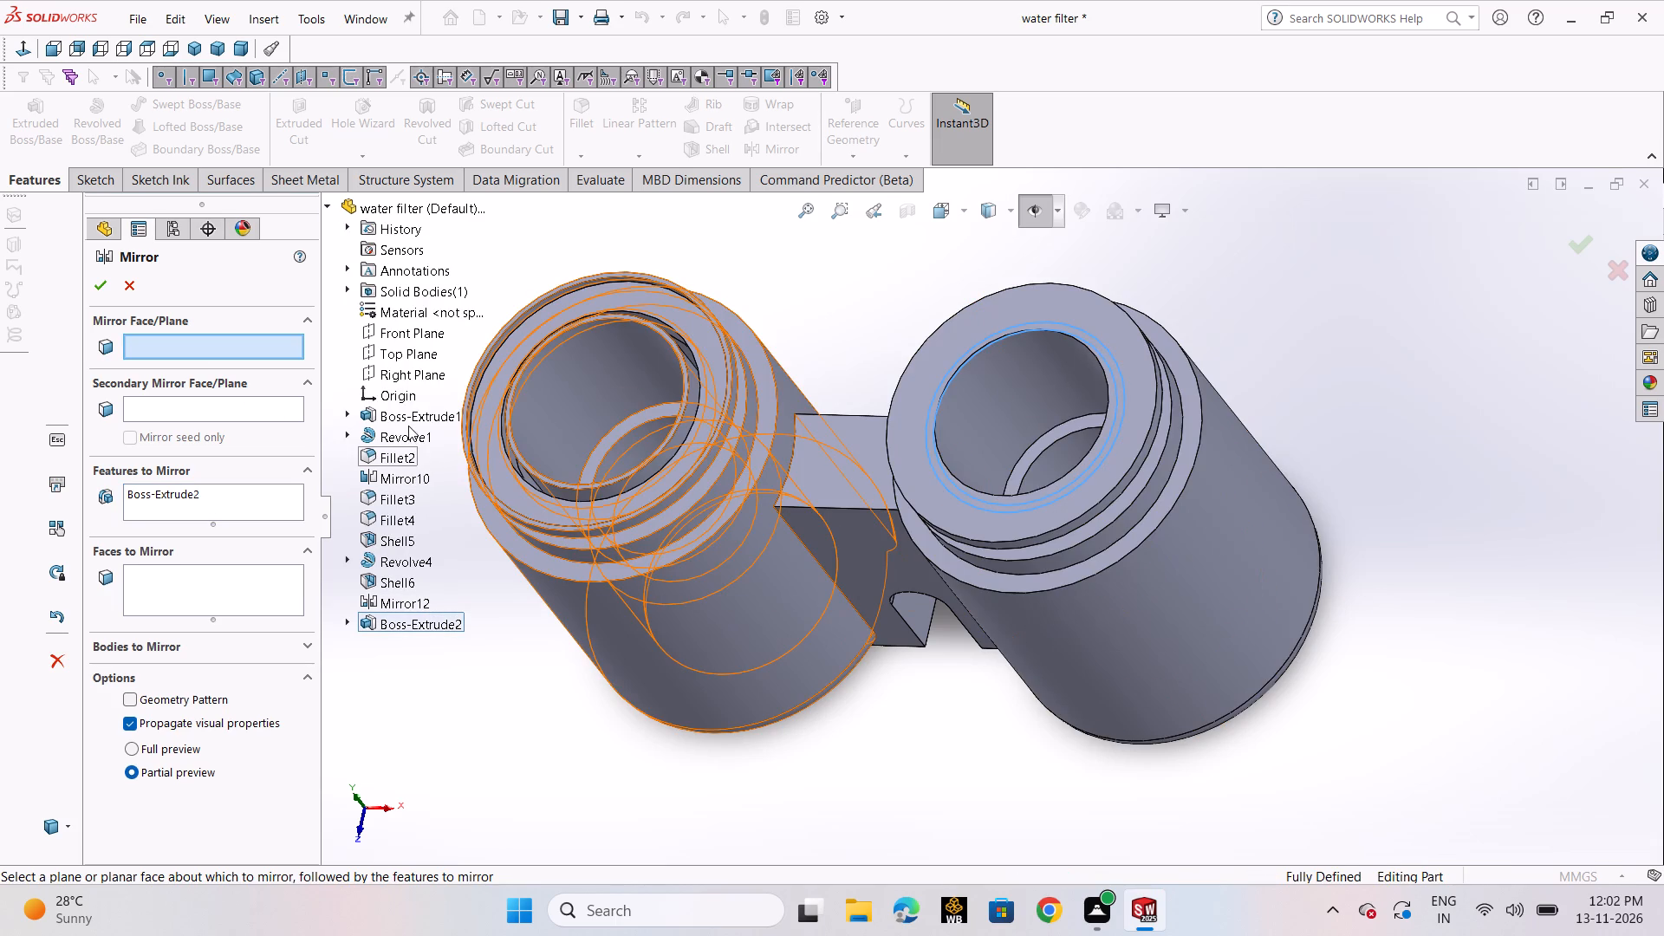
left_click(409, 380)
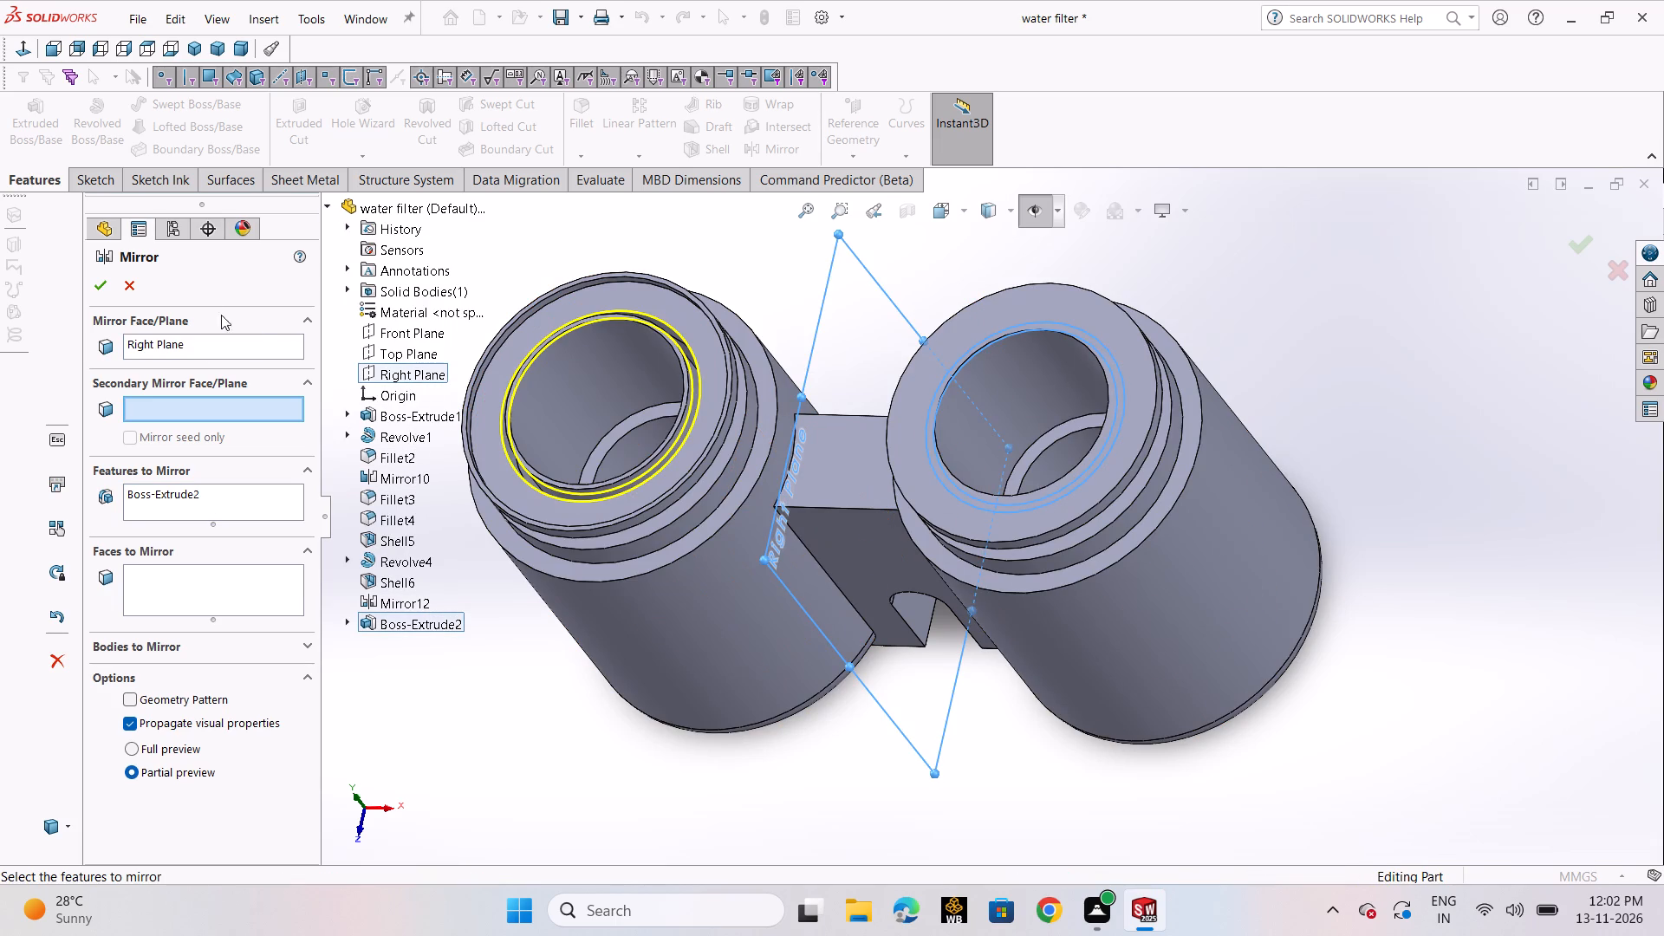
left_click(101, 286)
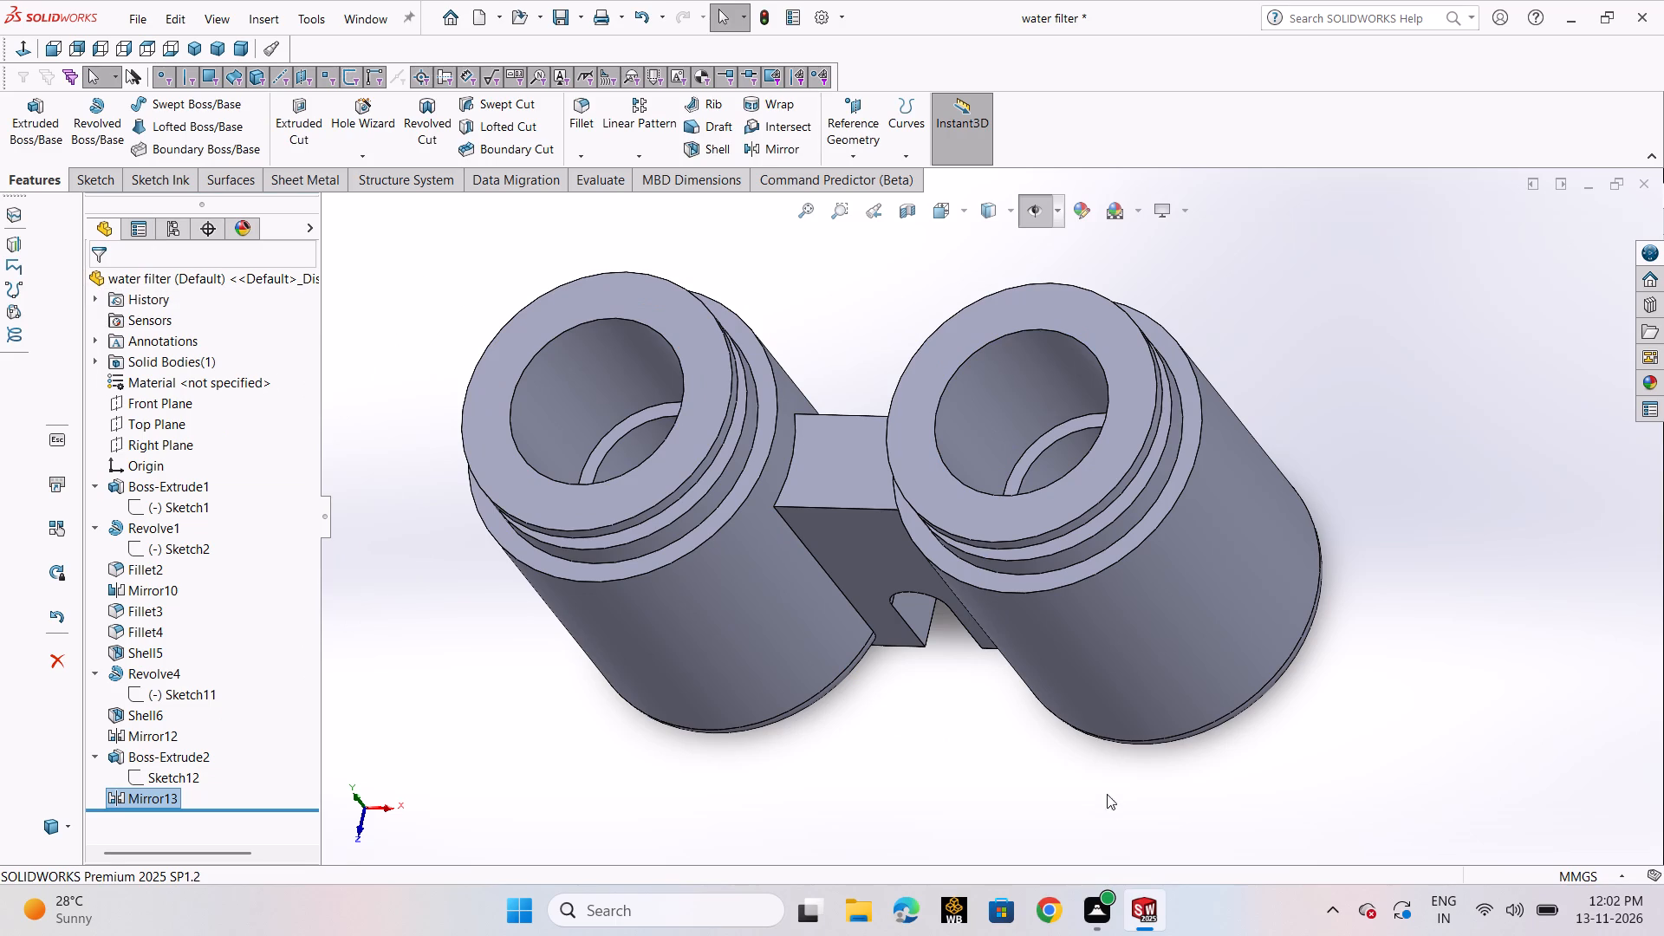
Show the water filter part in isometric view and save it.
key("ctrl+7")
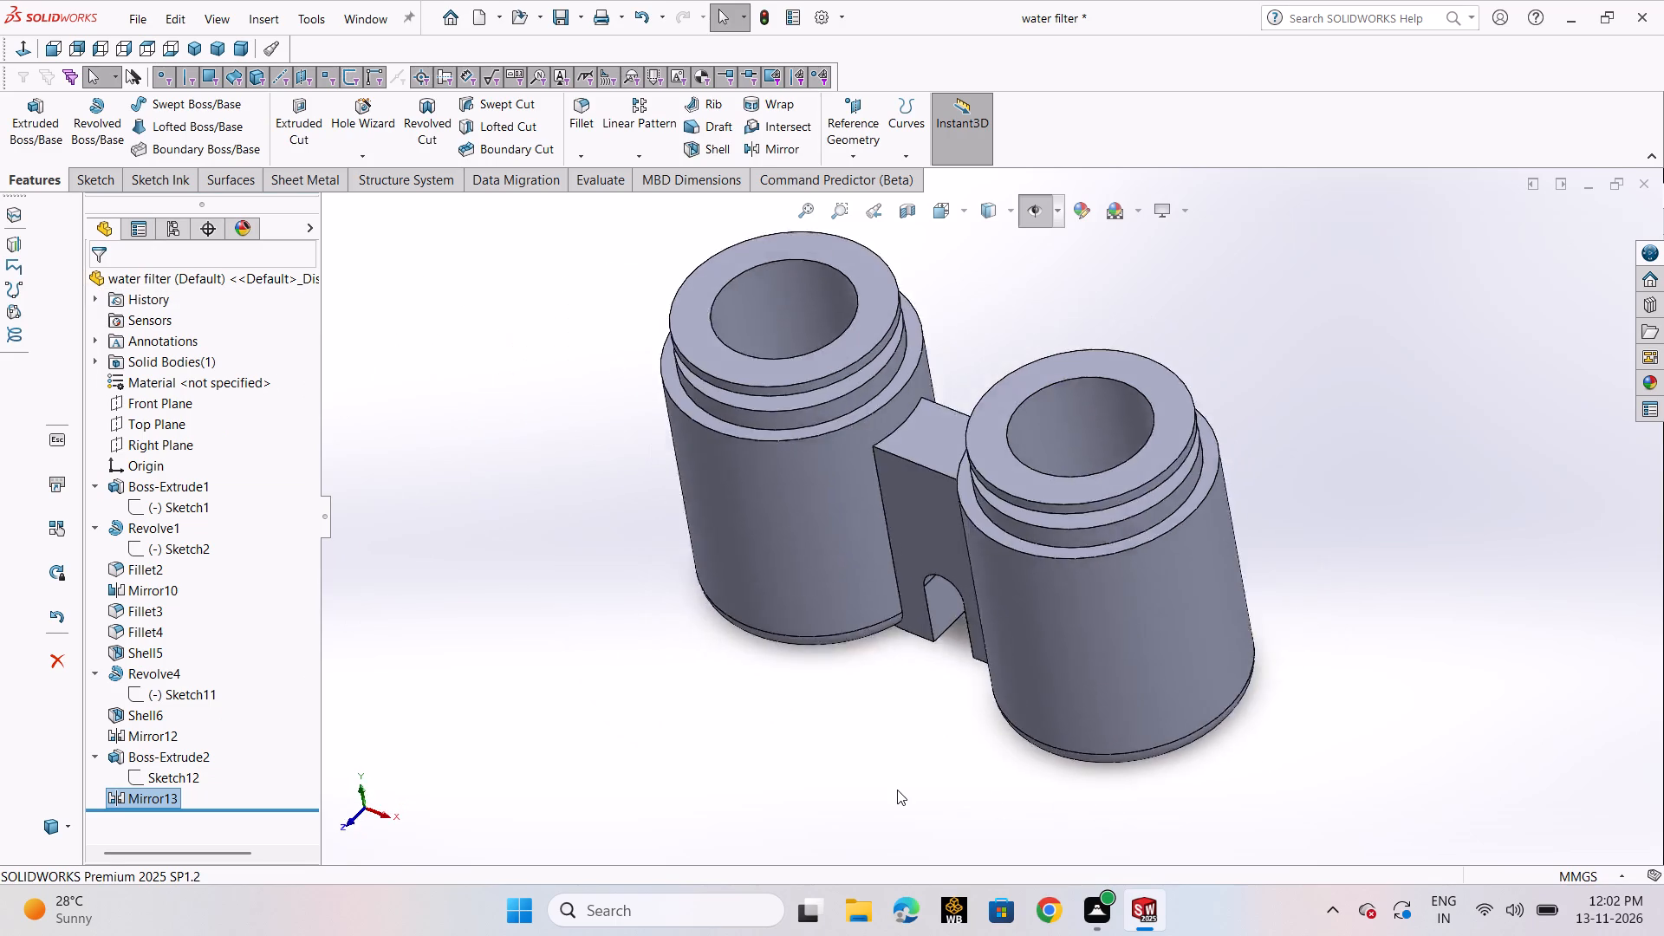
key("ctrl+s")
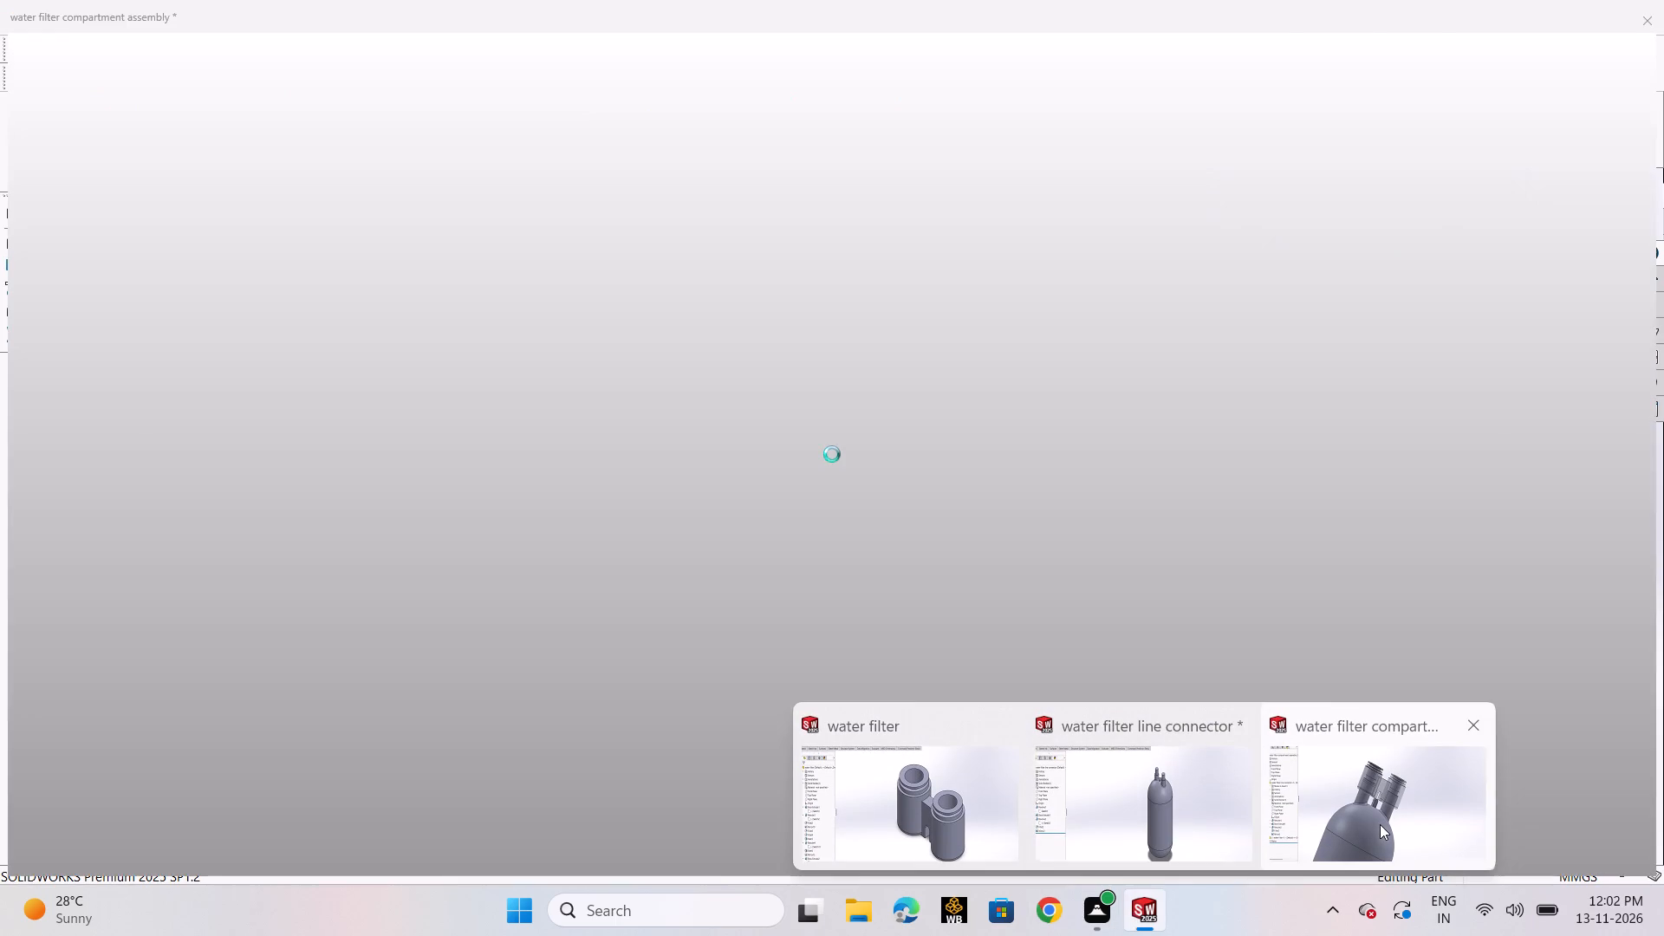
Switch to the water filter compartment assembly and examine how the water filter sits over the connector's two tubes.
left_click(1380, 824)
scroll(1134, 657, "up", 3)
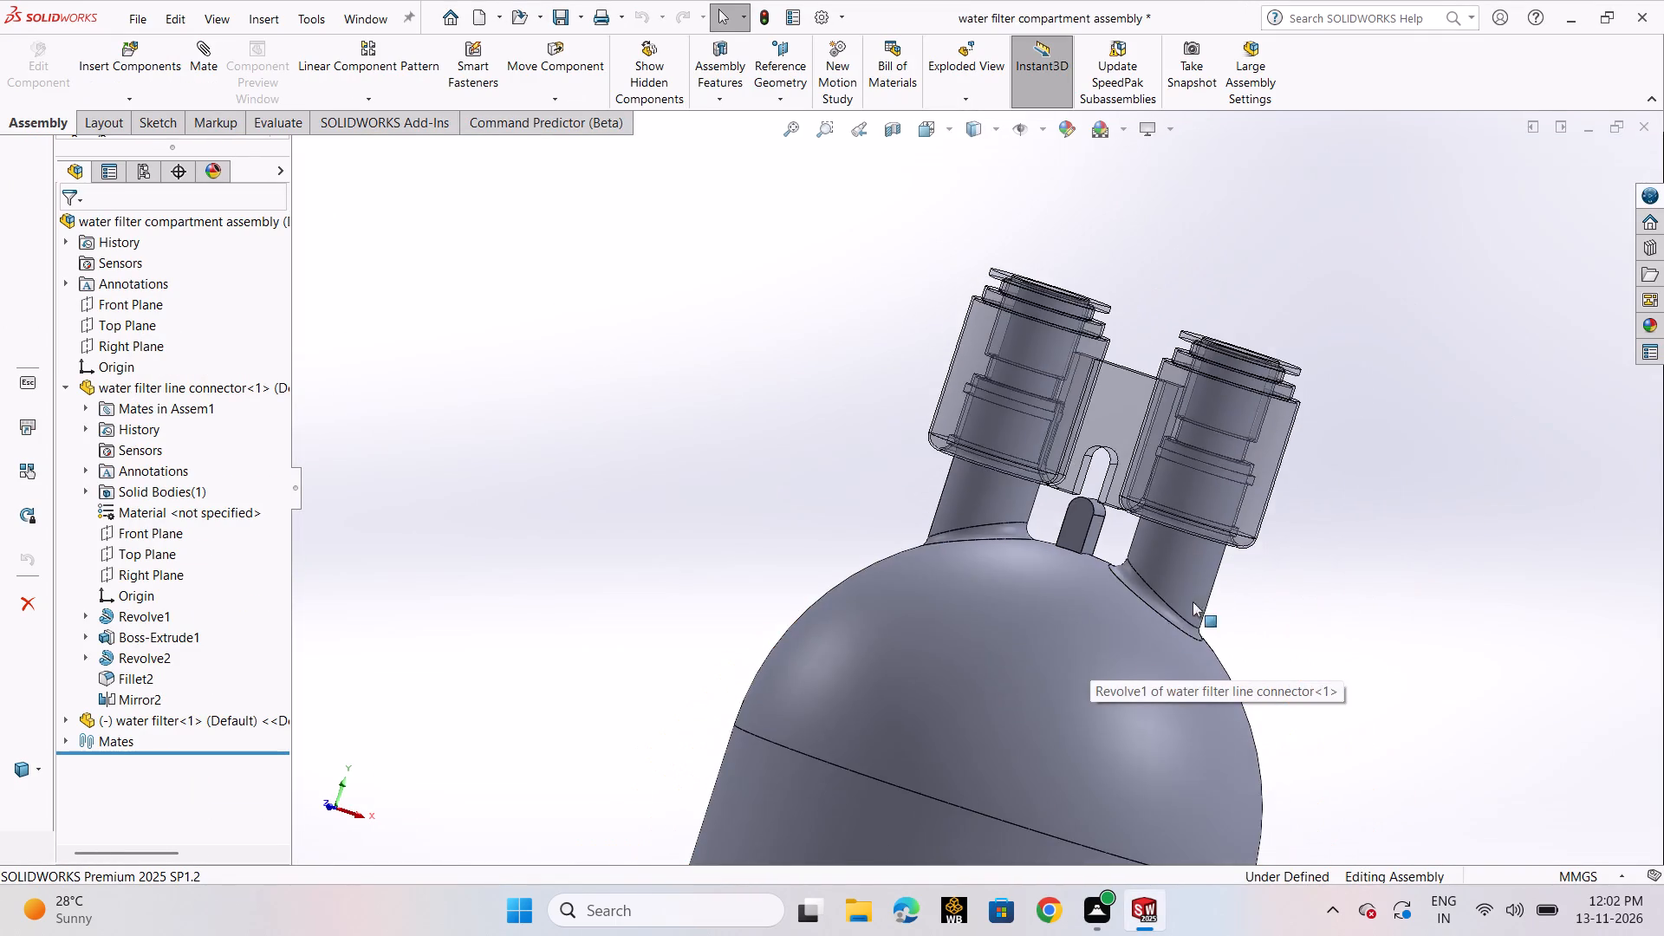
scroll(1236, 558, "up", 2)
middle_click_drag(1234, 569, 1180, 629)
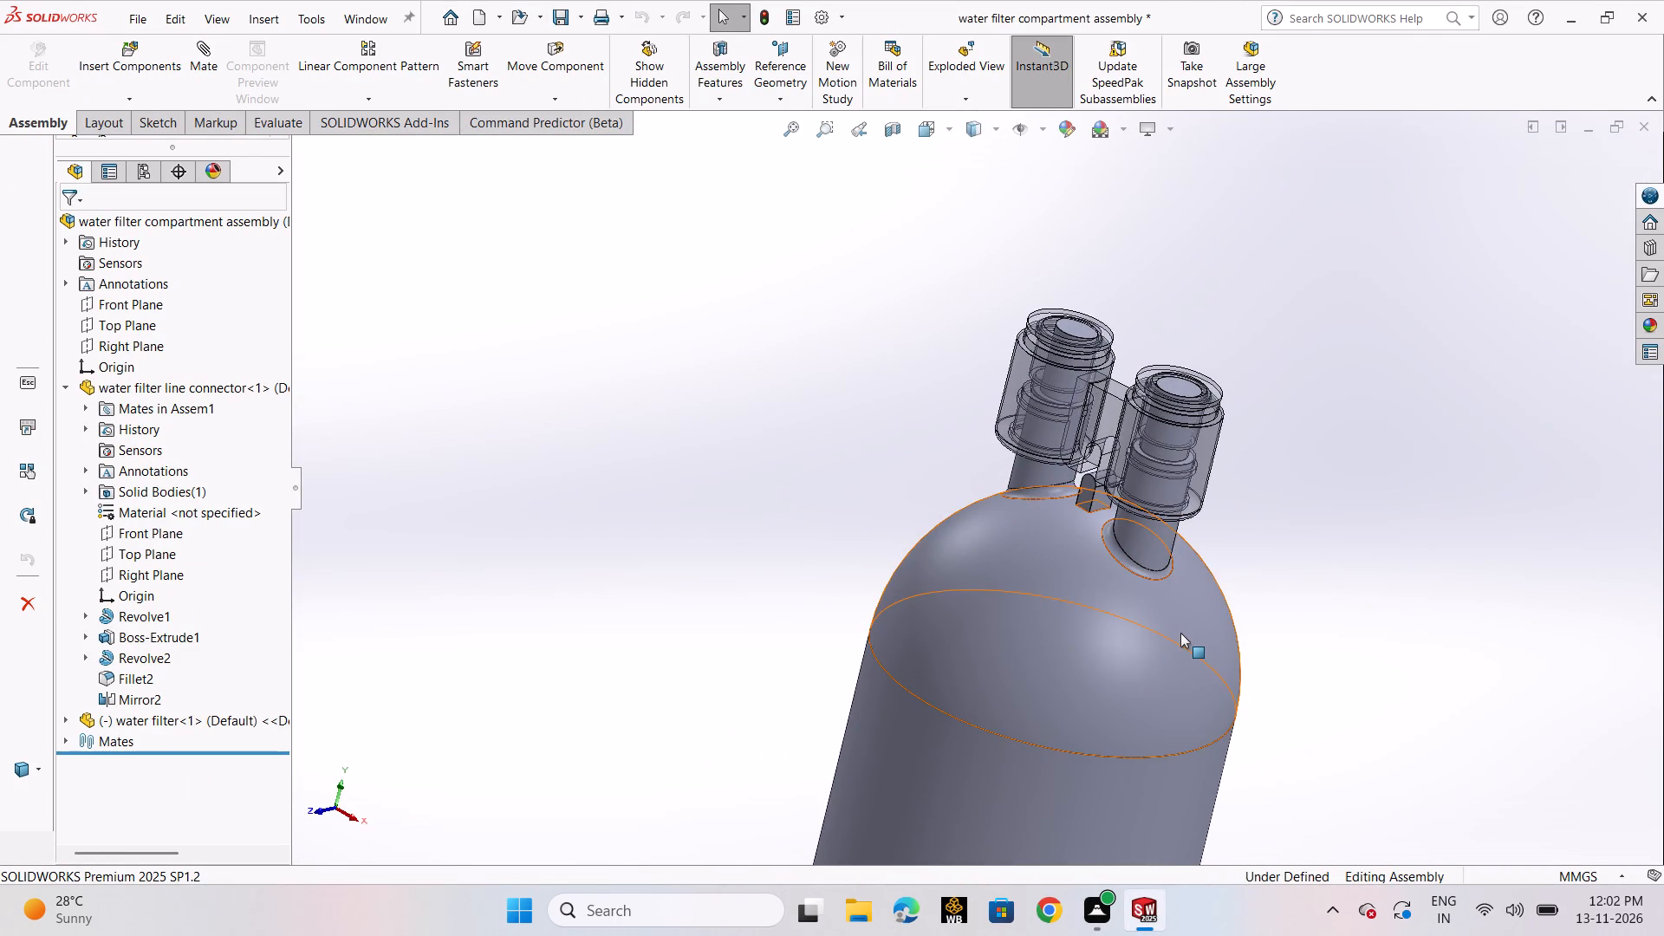
scroll(1164, 355, "down", 4)
middle_click_drag(1165, 358, 1113, 485)
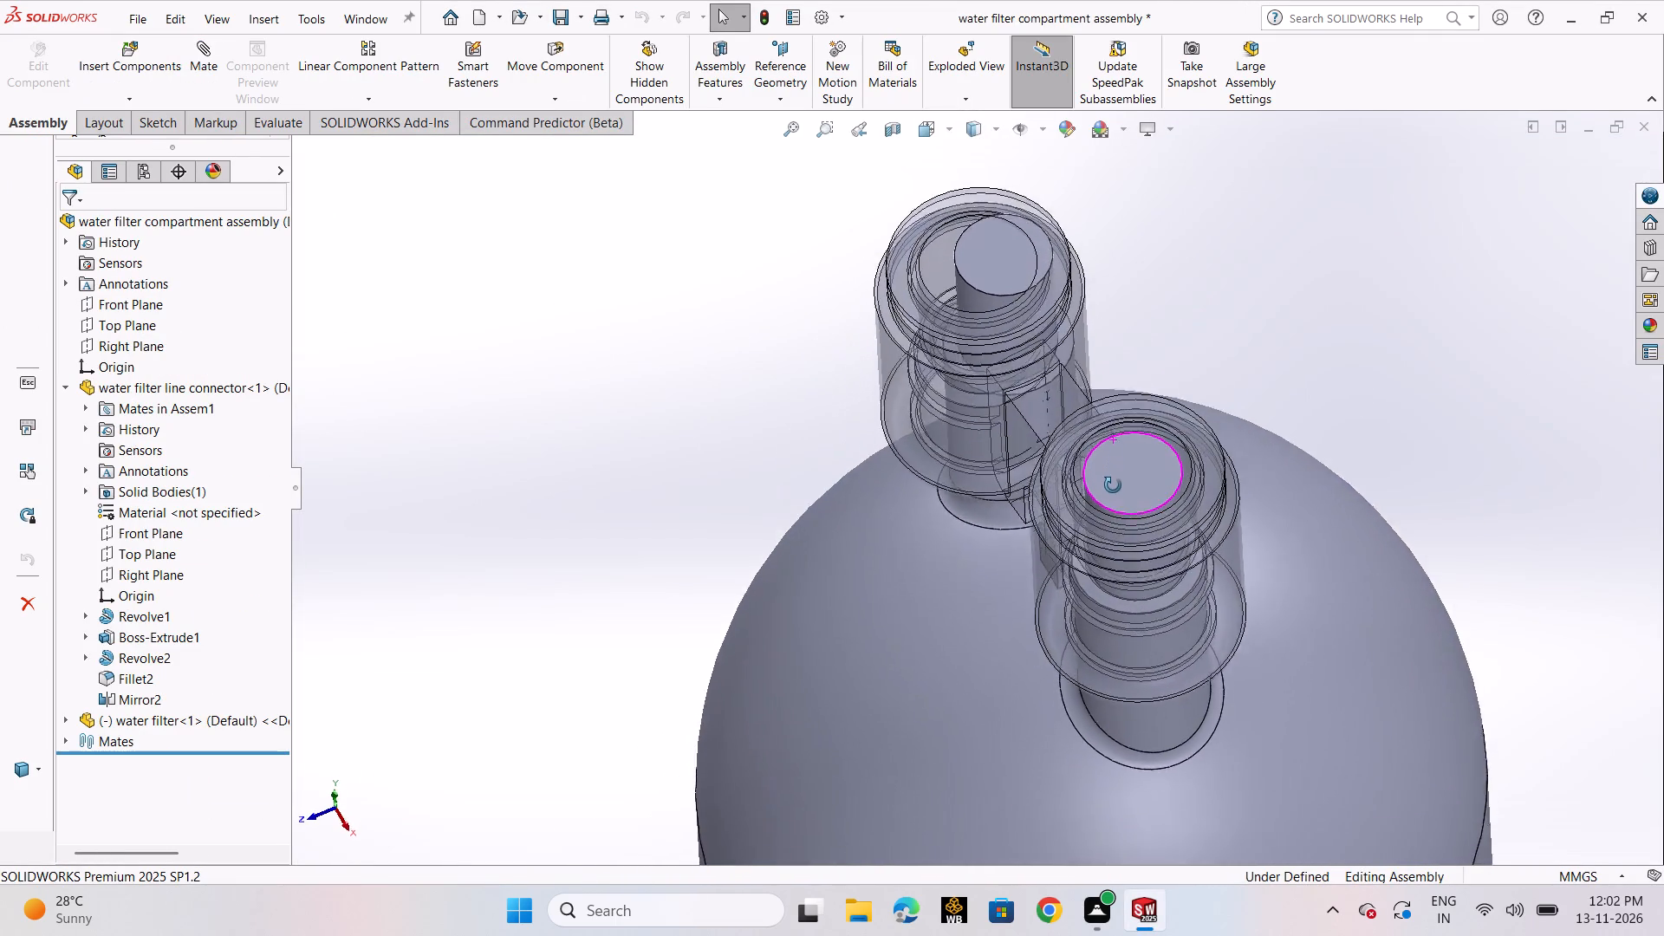
middle_click_drag(1113, 485, 1167, 465)
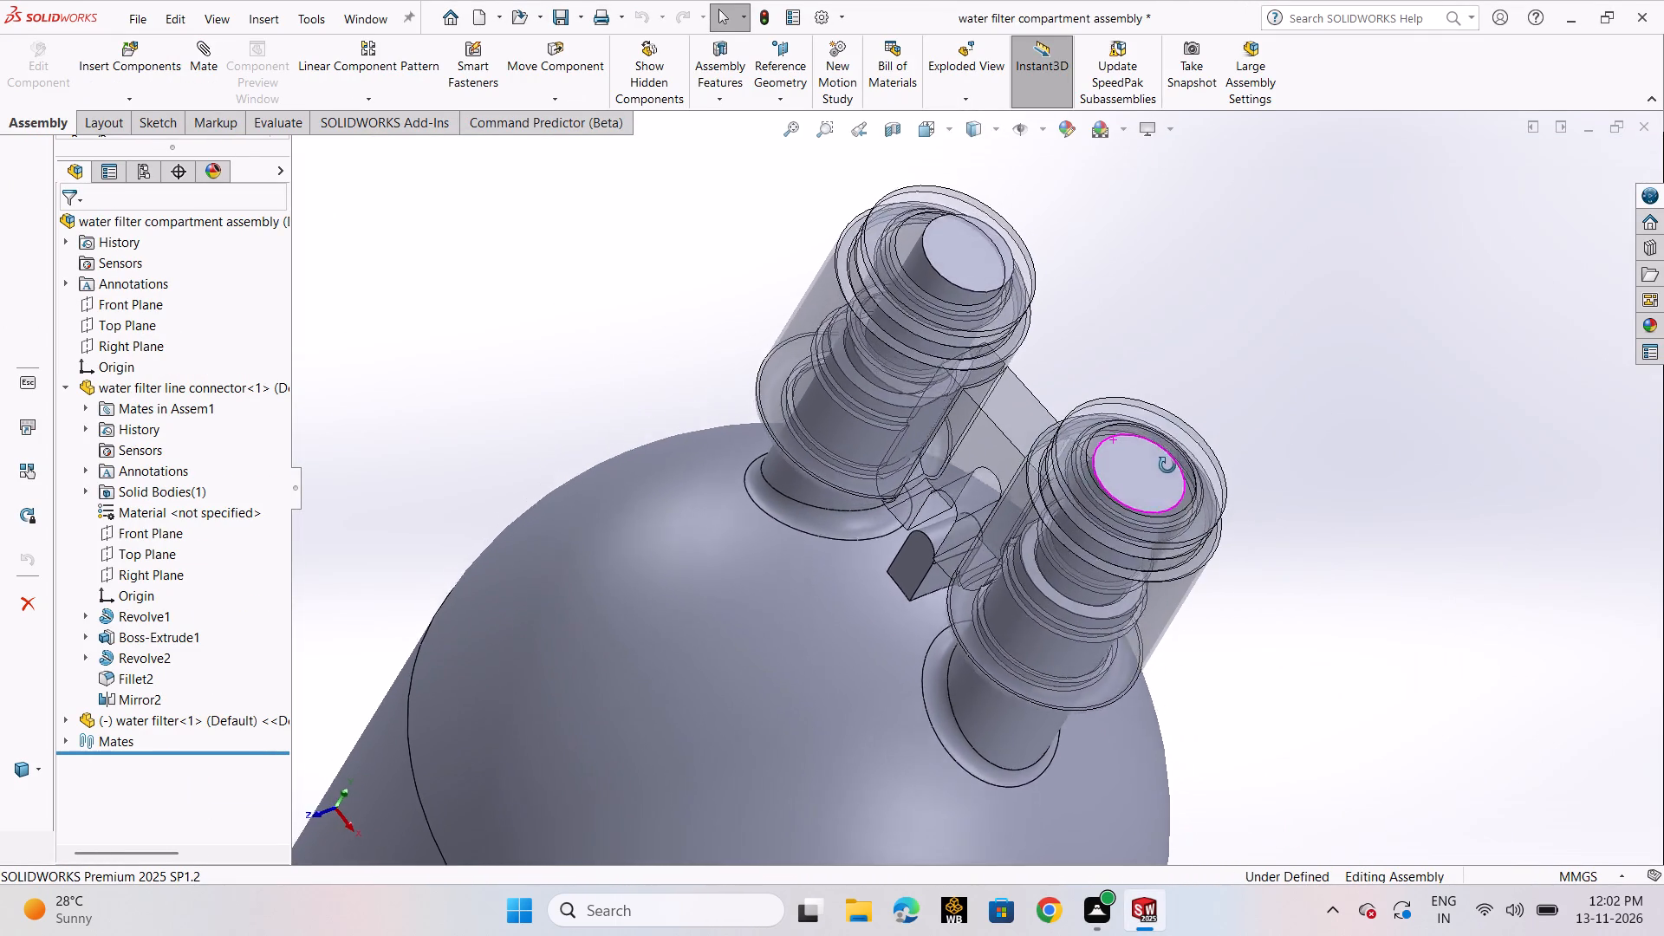
middle_click_drag(1167, 465, 1244, 418)
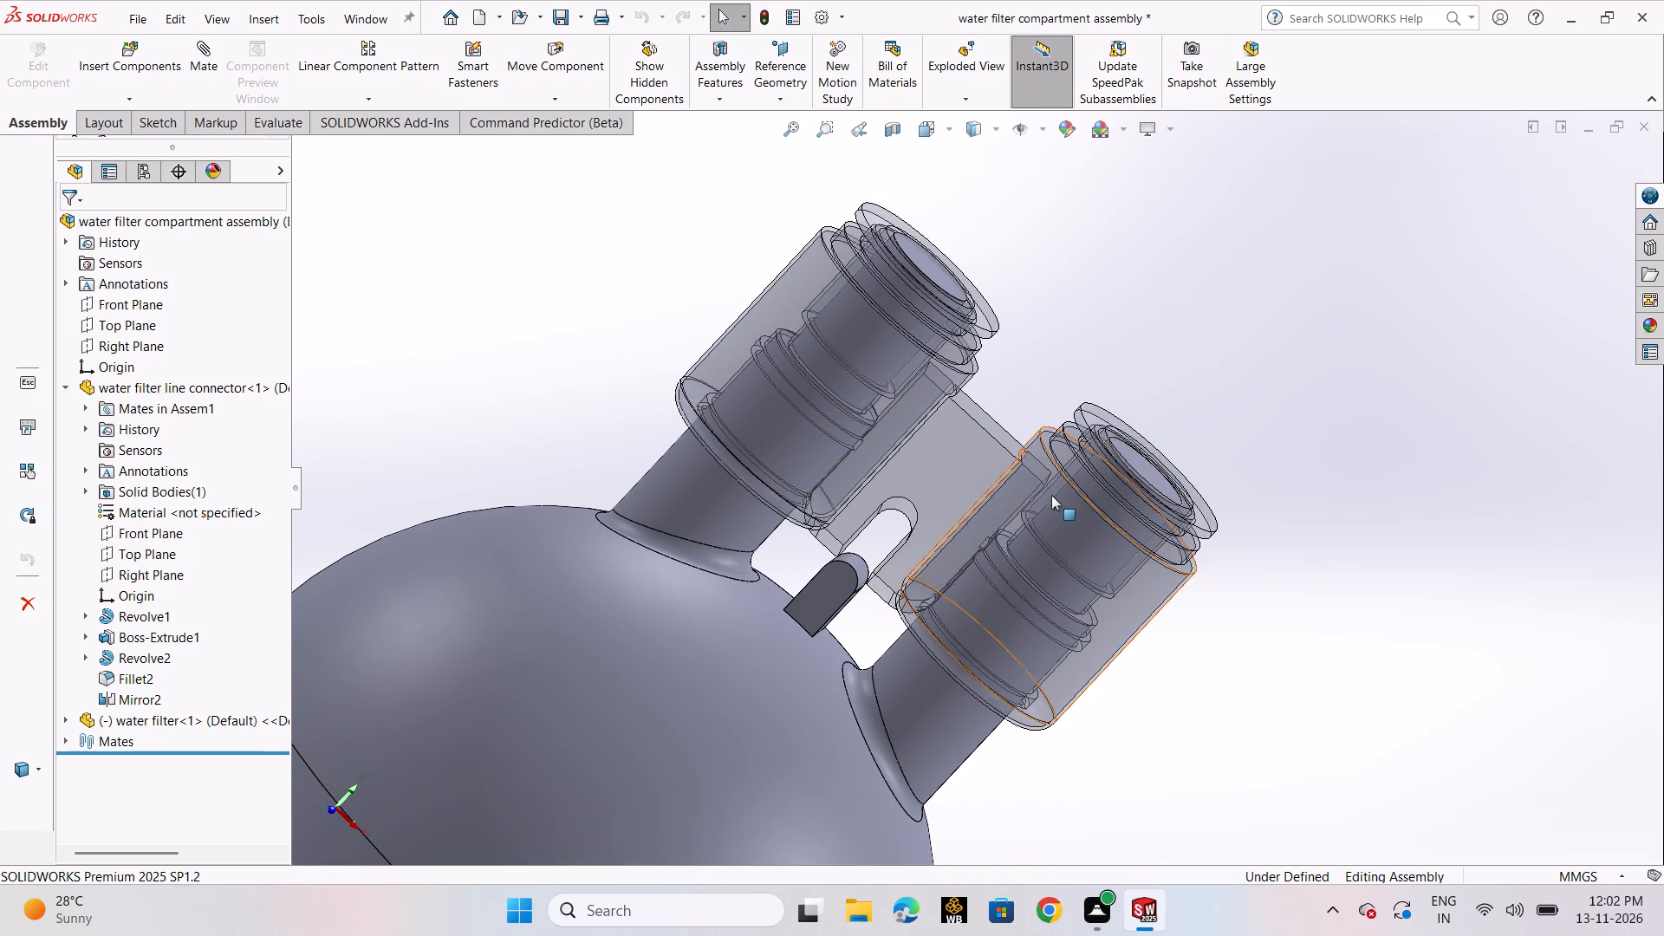
Swing the water filter about its mated tube and back, and check its alignment with the connector's second tube and central tab.
left_click_drag(958, 471, 971, 447)
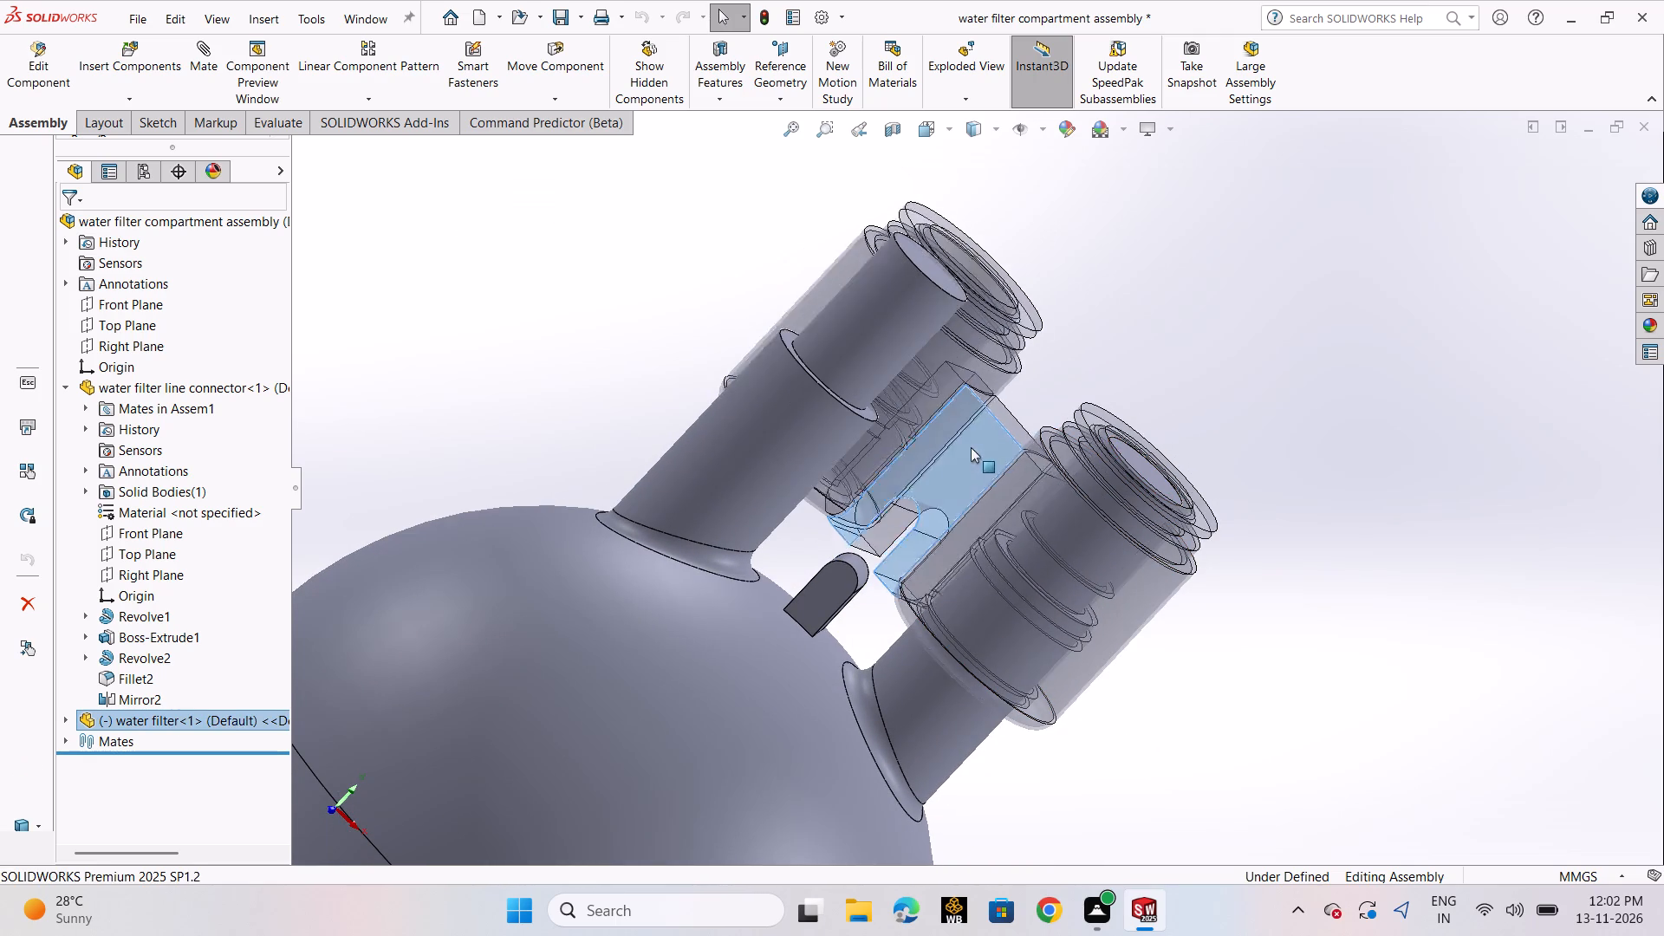
left_click_drag(971, 447, 922, 469)
middle_click_drag(1077, 322, 958, 494)
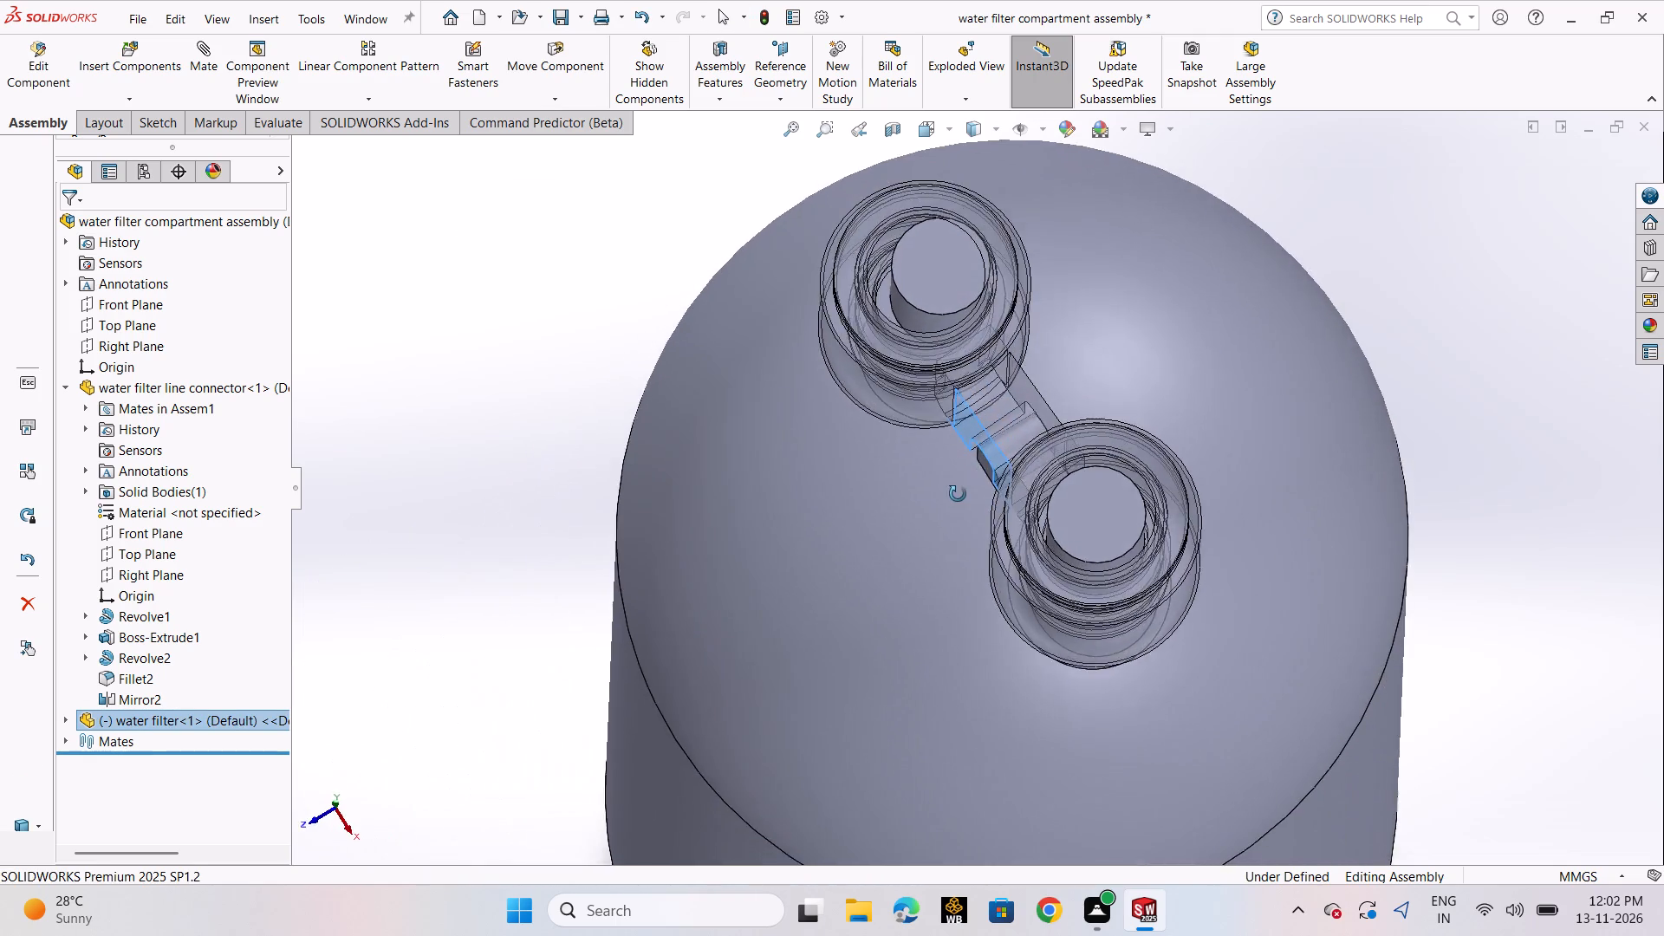
middle_click_drag(958, 494, 1110, 323)
scroll(944, 395, "down", 3)
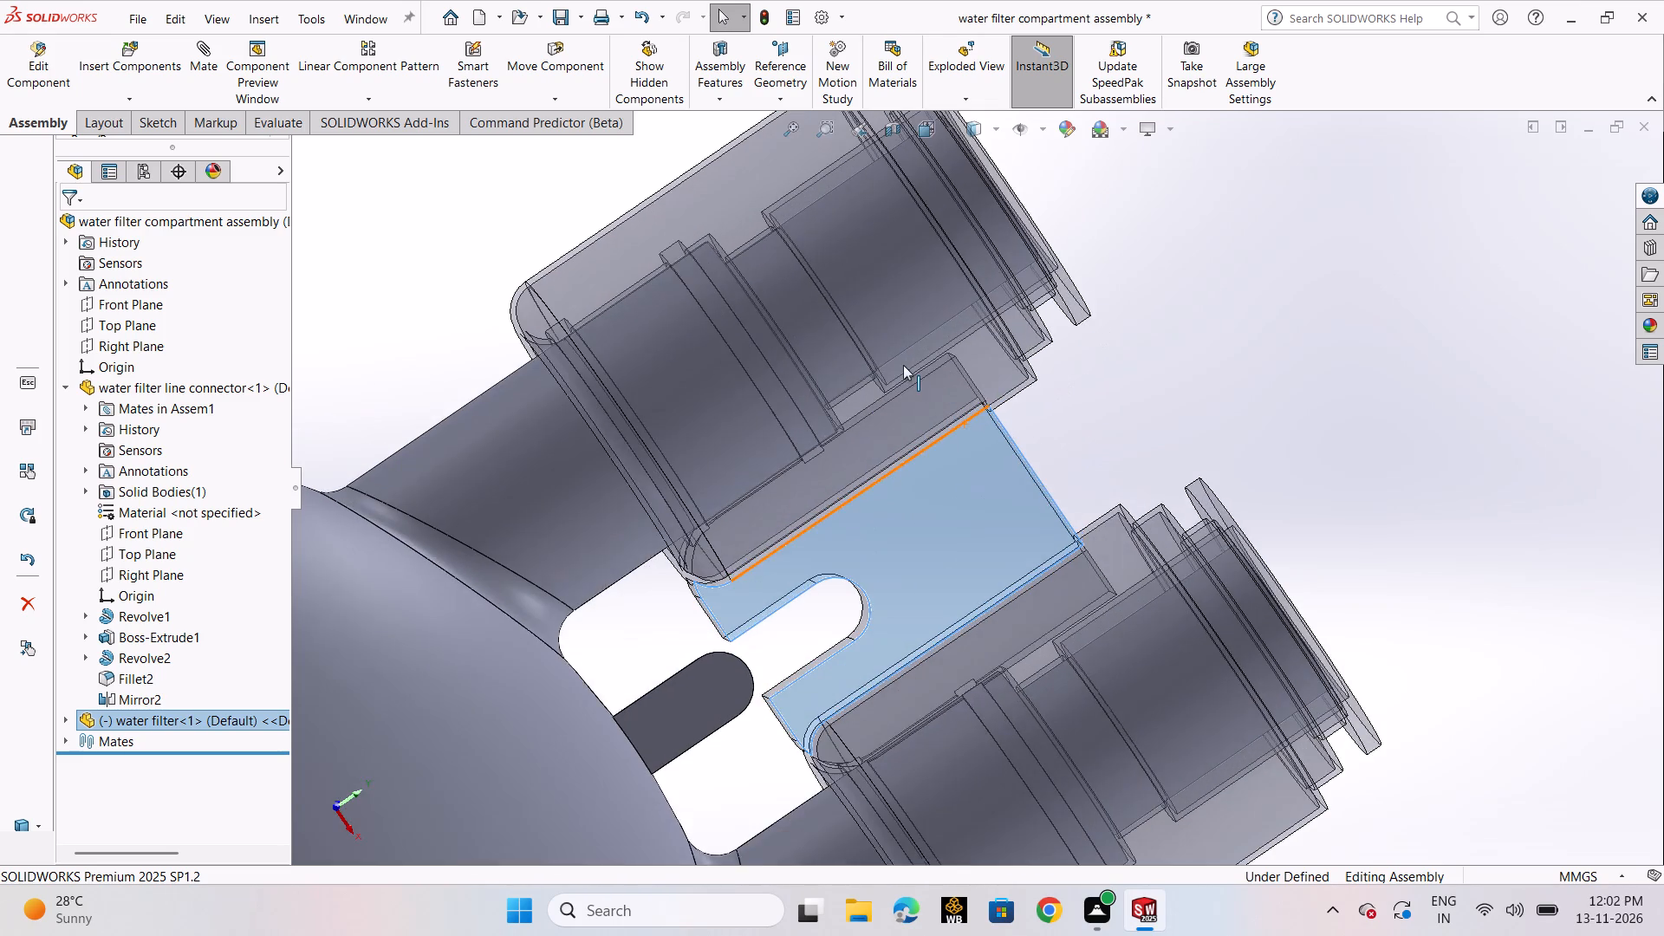
scroll(903, 366, "up", 3)
middle_click_drag(1140, 466, 1110, 484)
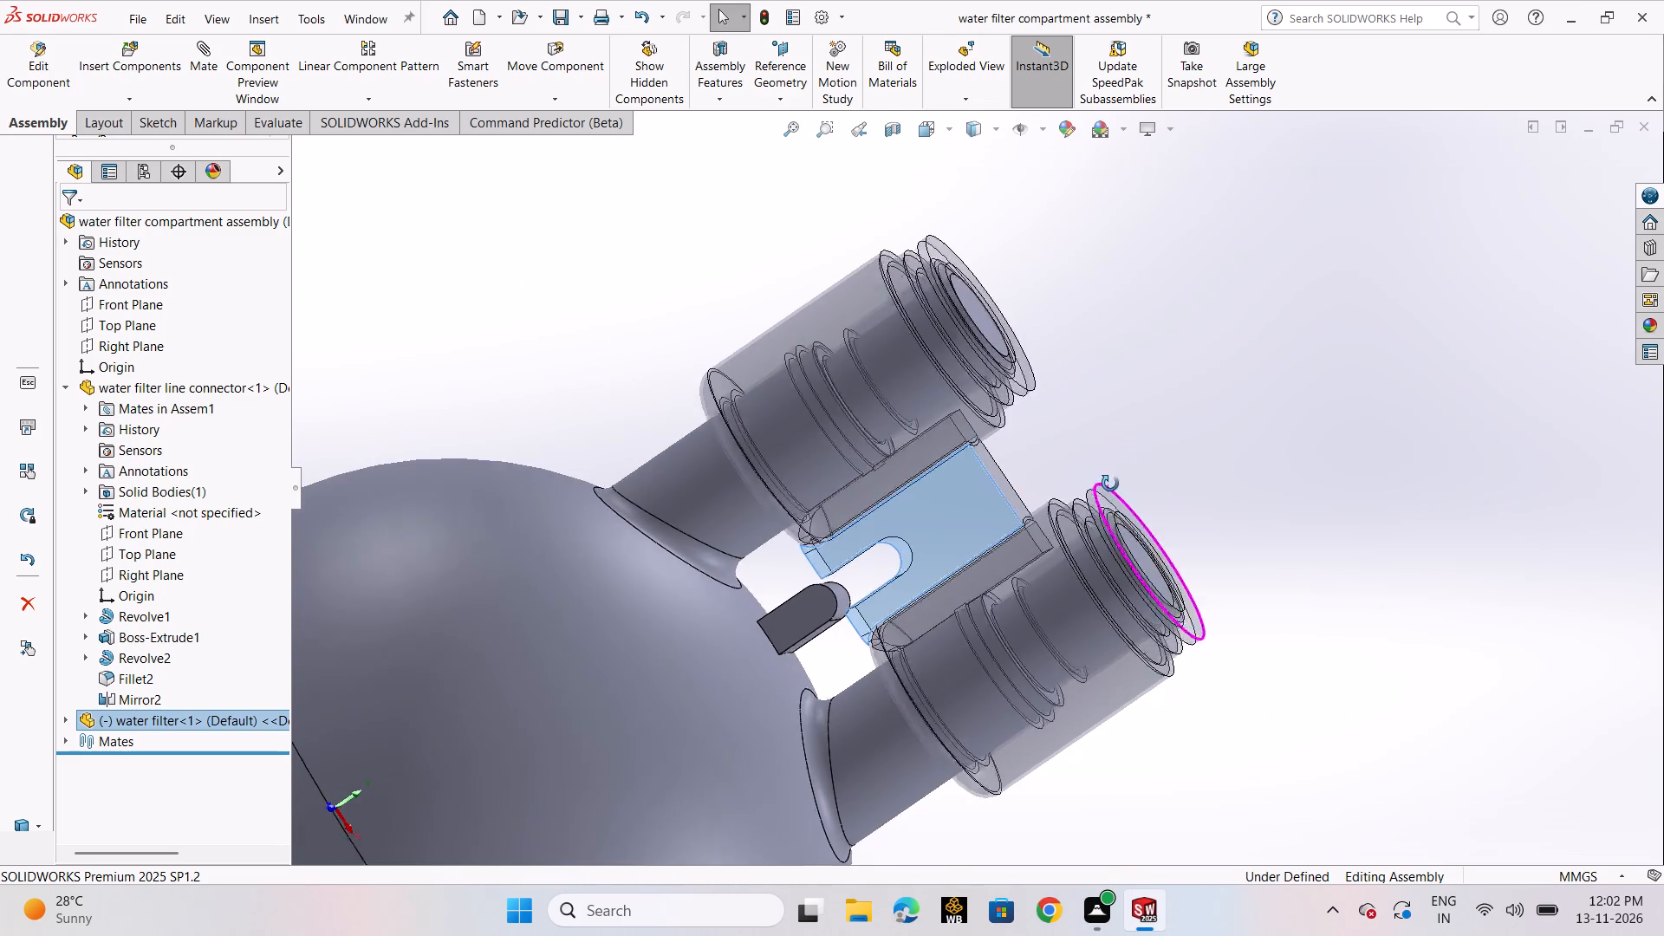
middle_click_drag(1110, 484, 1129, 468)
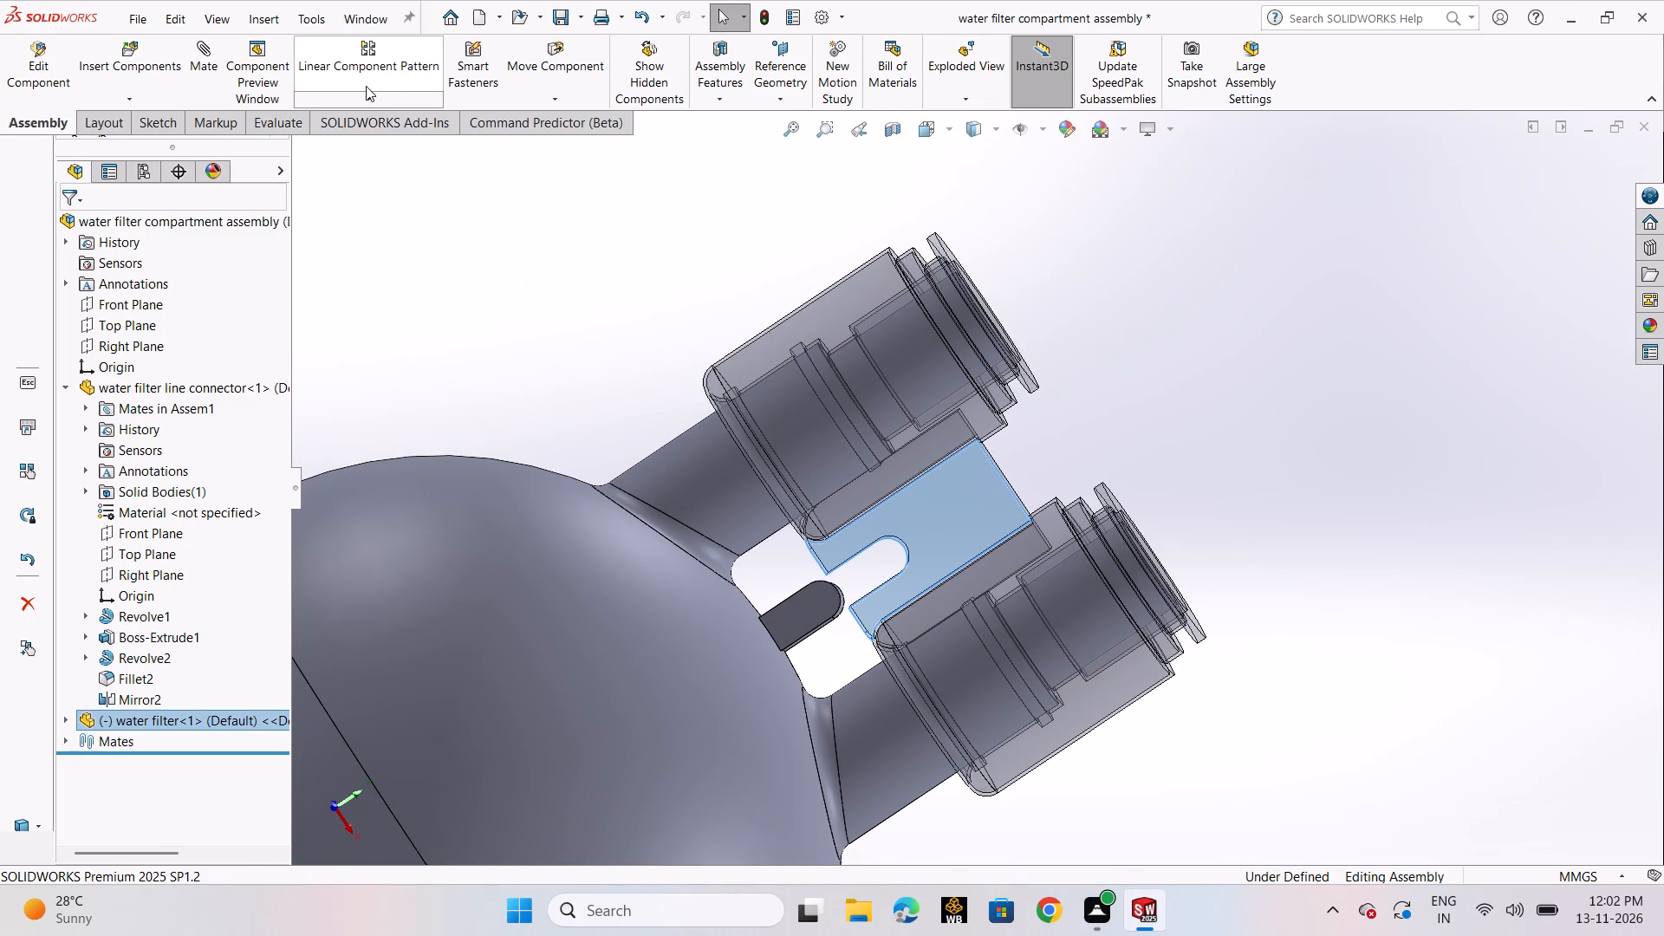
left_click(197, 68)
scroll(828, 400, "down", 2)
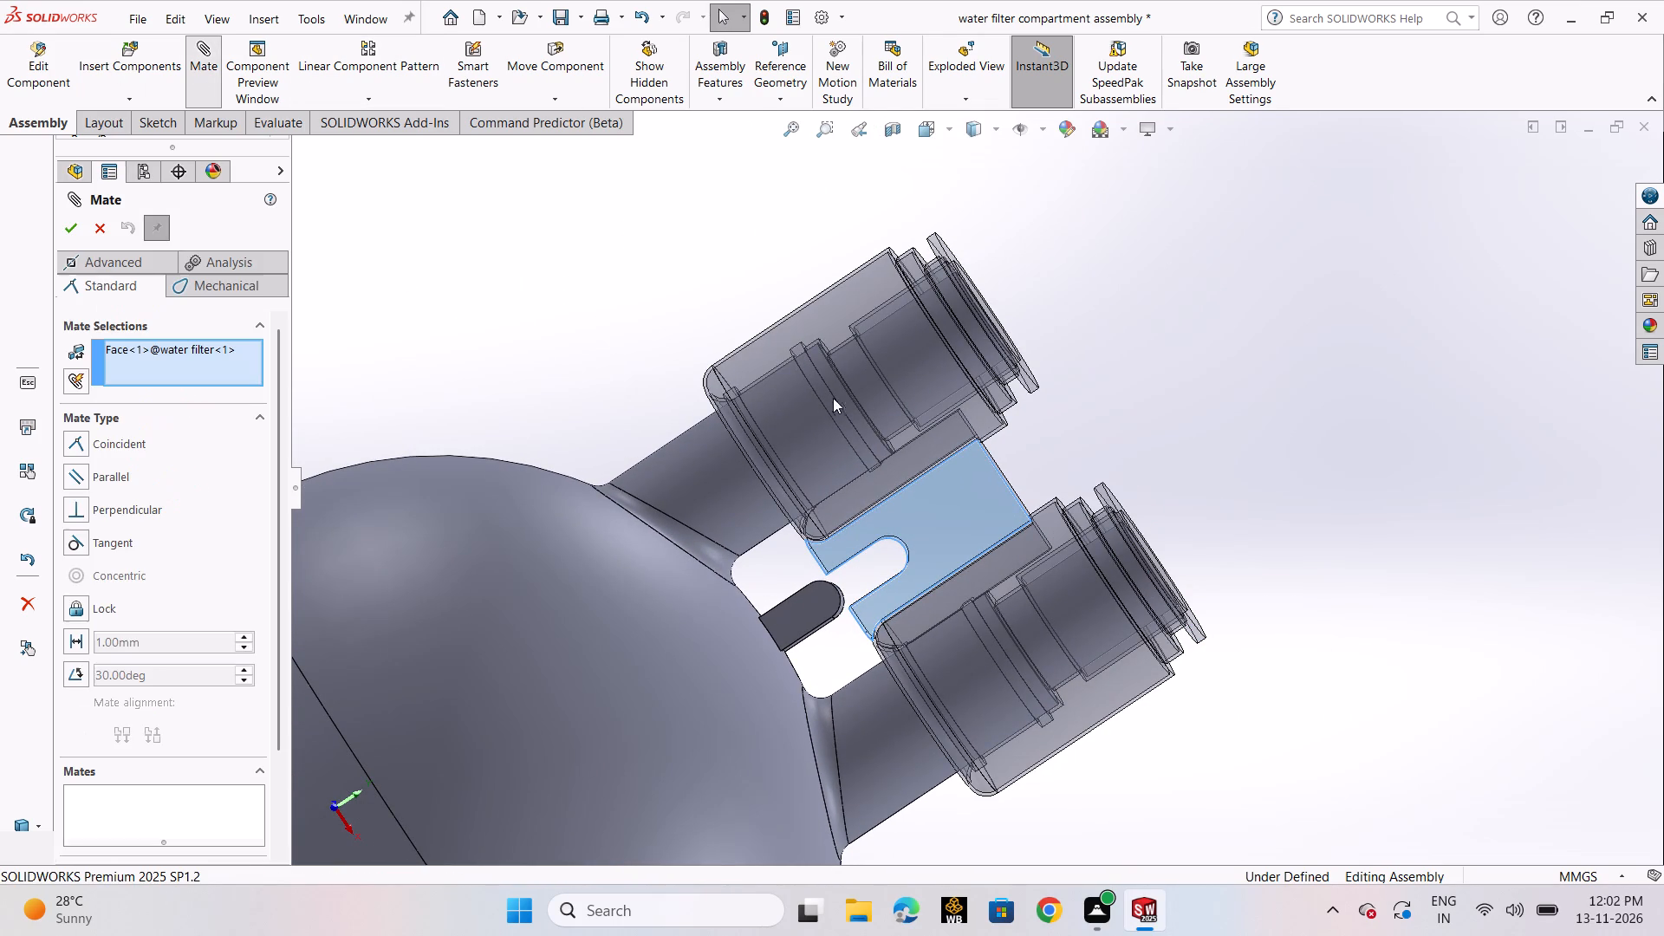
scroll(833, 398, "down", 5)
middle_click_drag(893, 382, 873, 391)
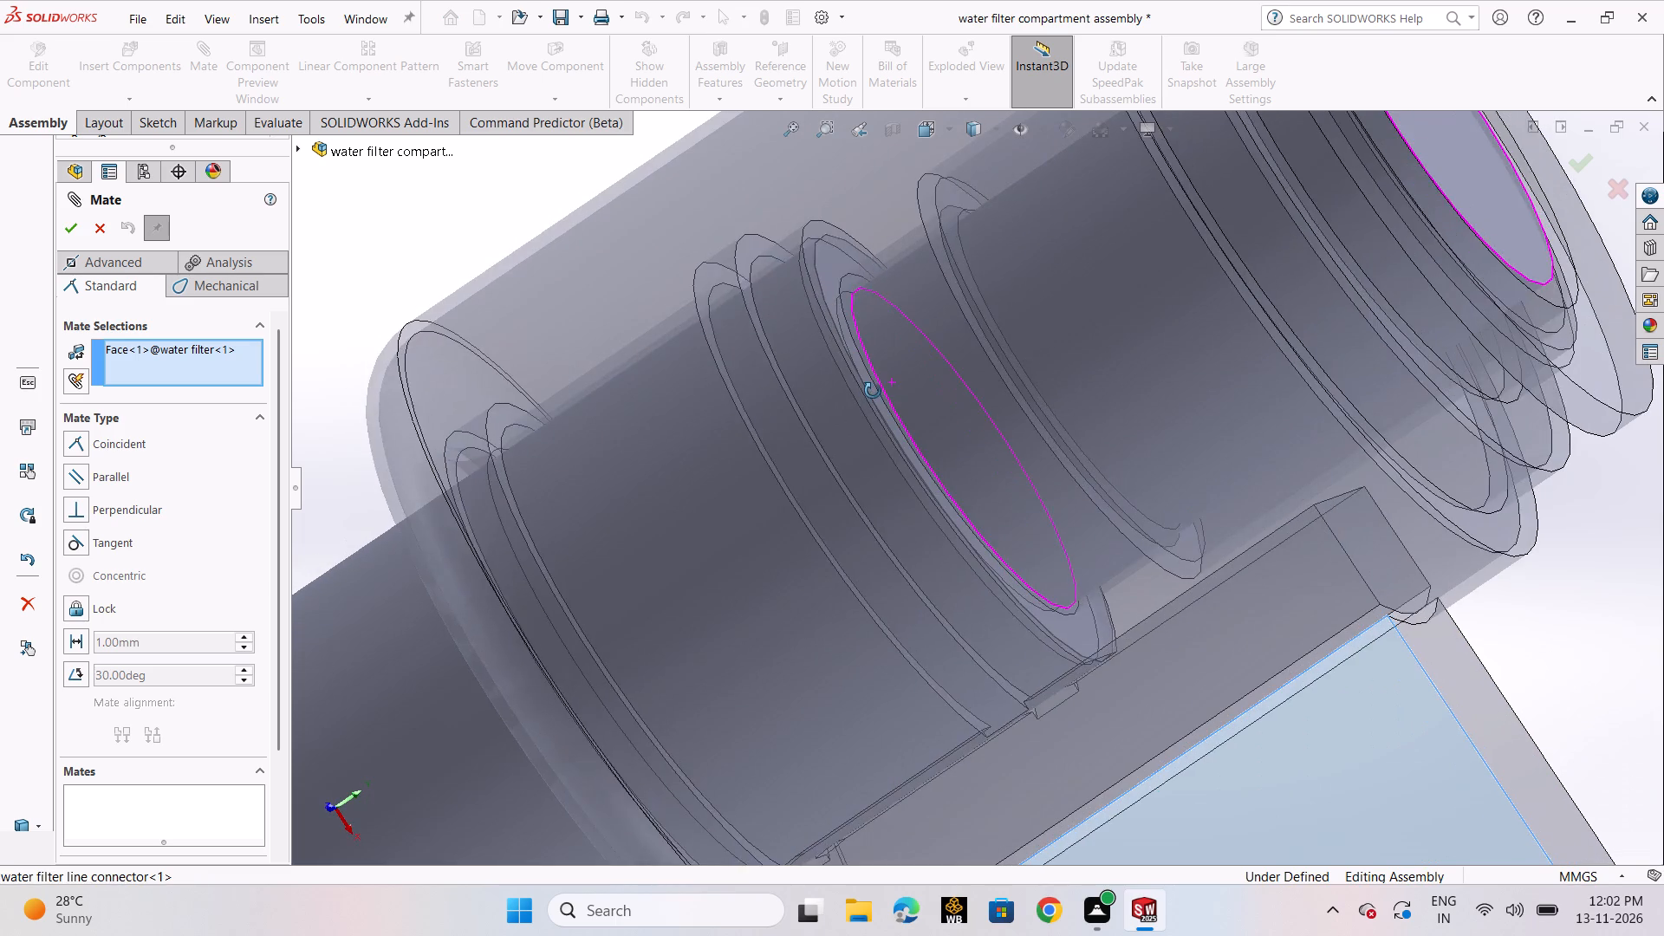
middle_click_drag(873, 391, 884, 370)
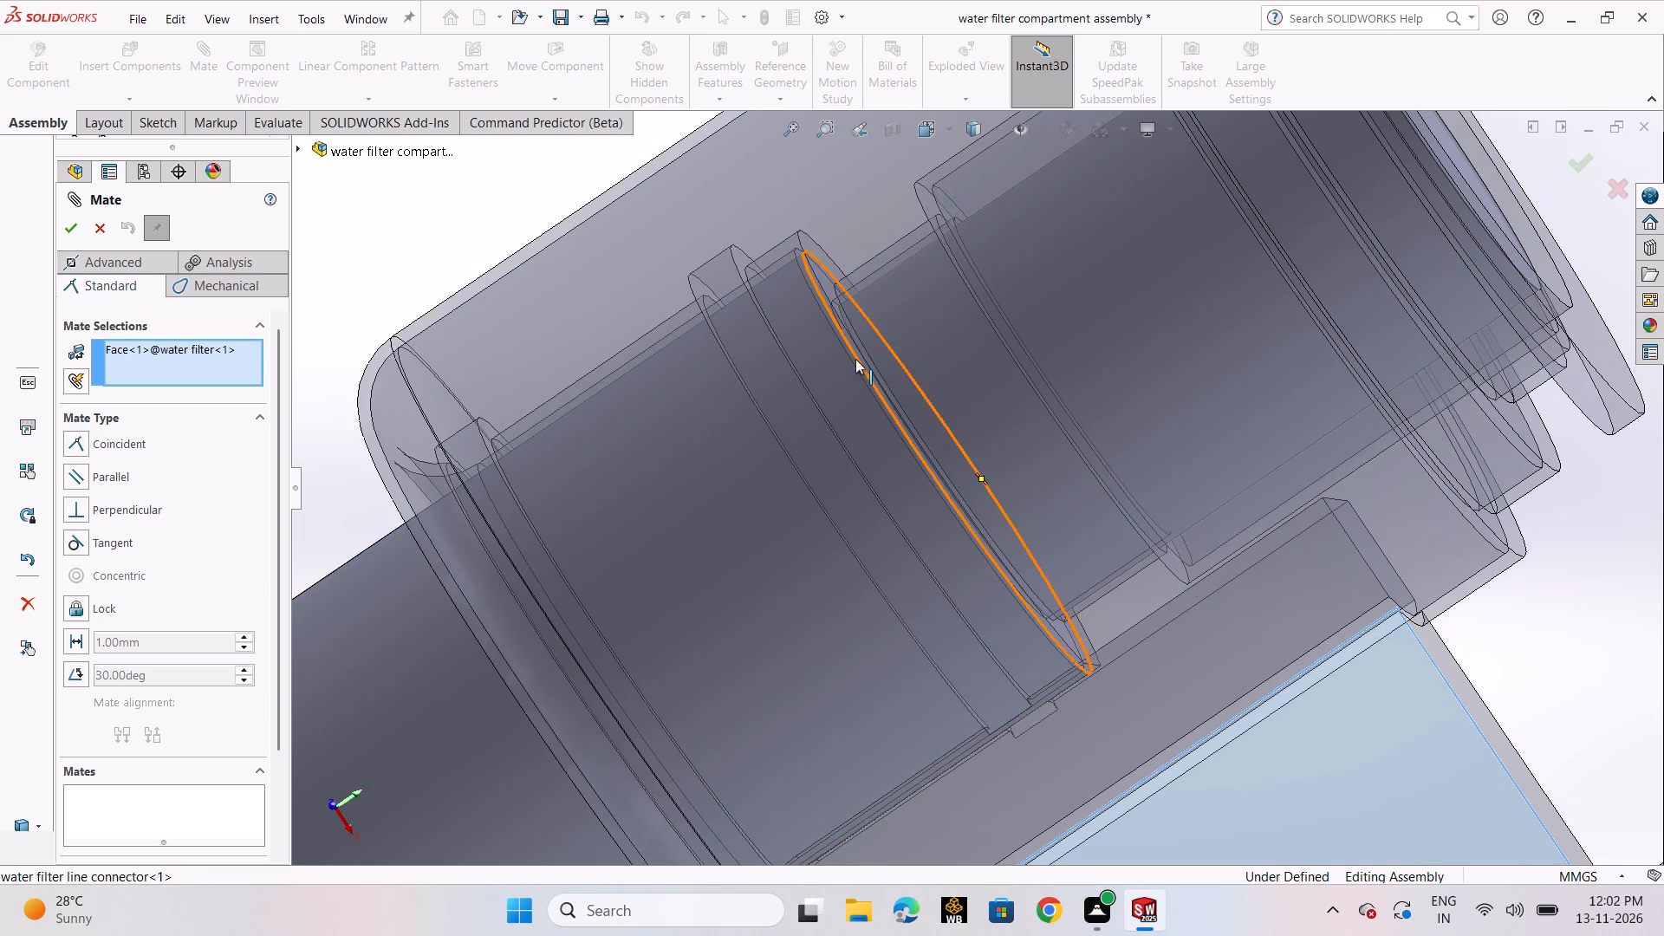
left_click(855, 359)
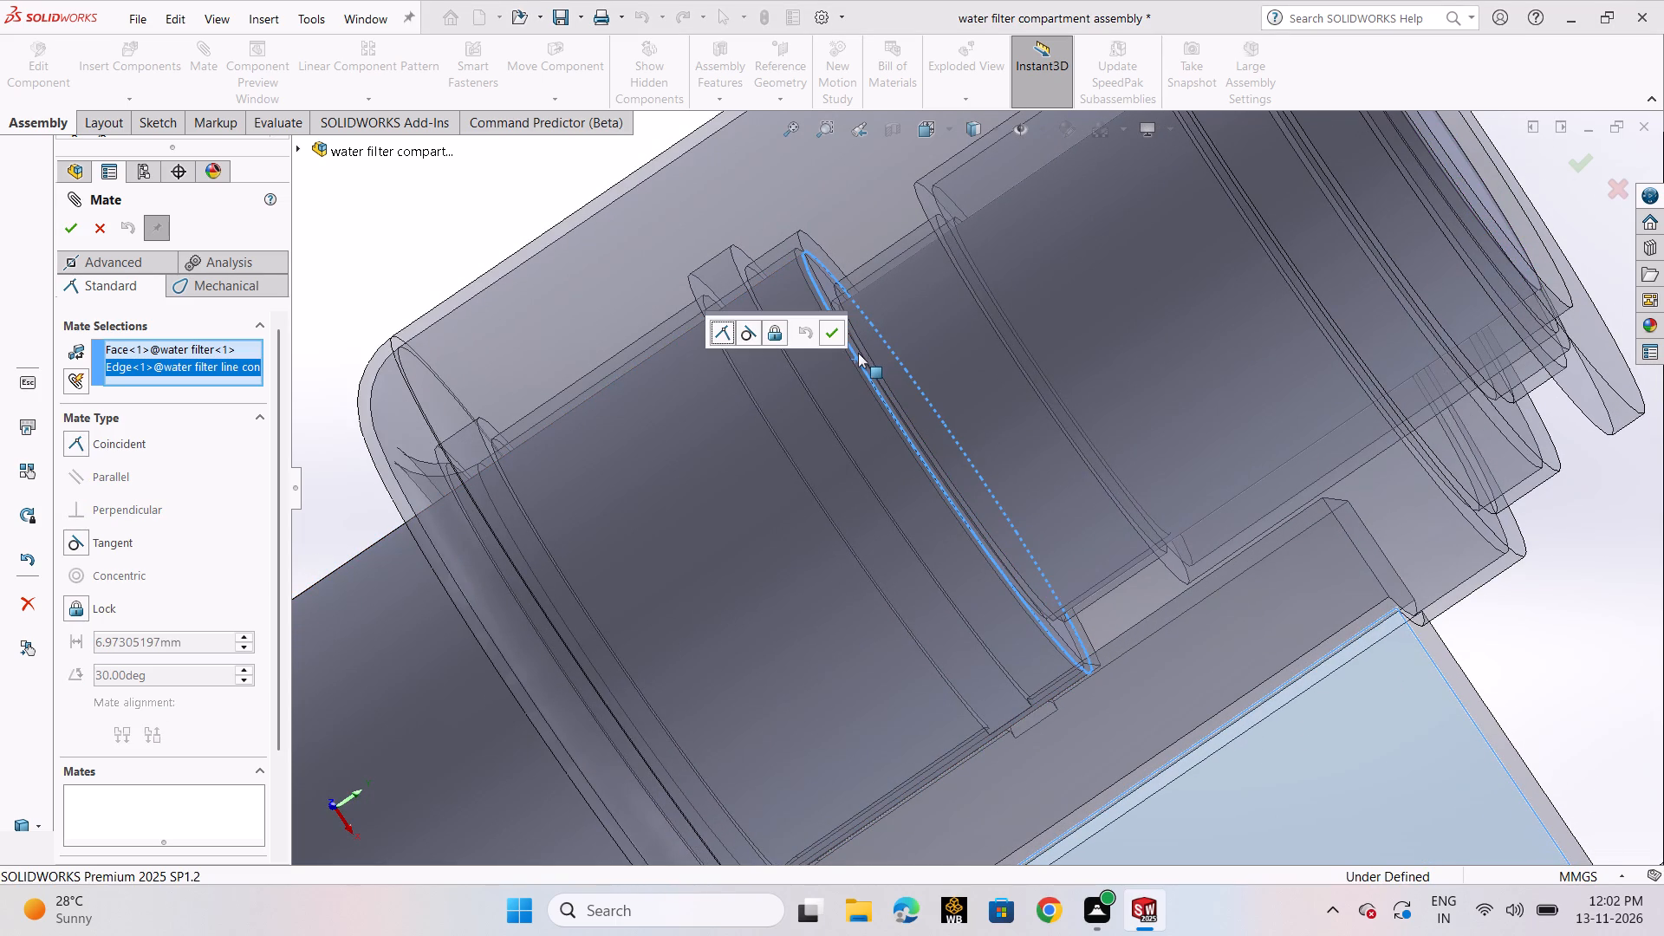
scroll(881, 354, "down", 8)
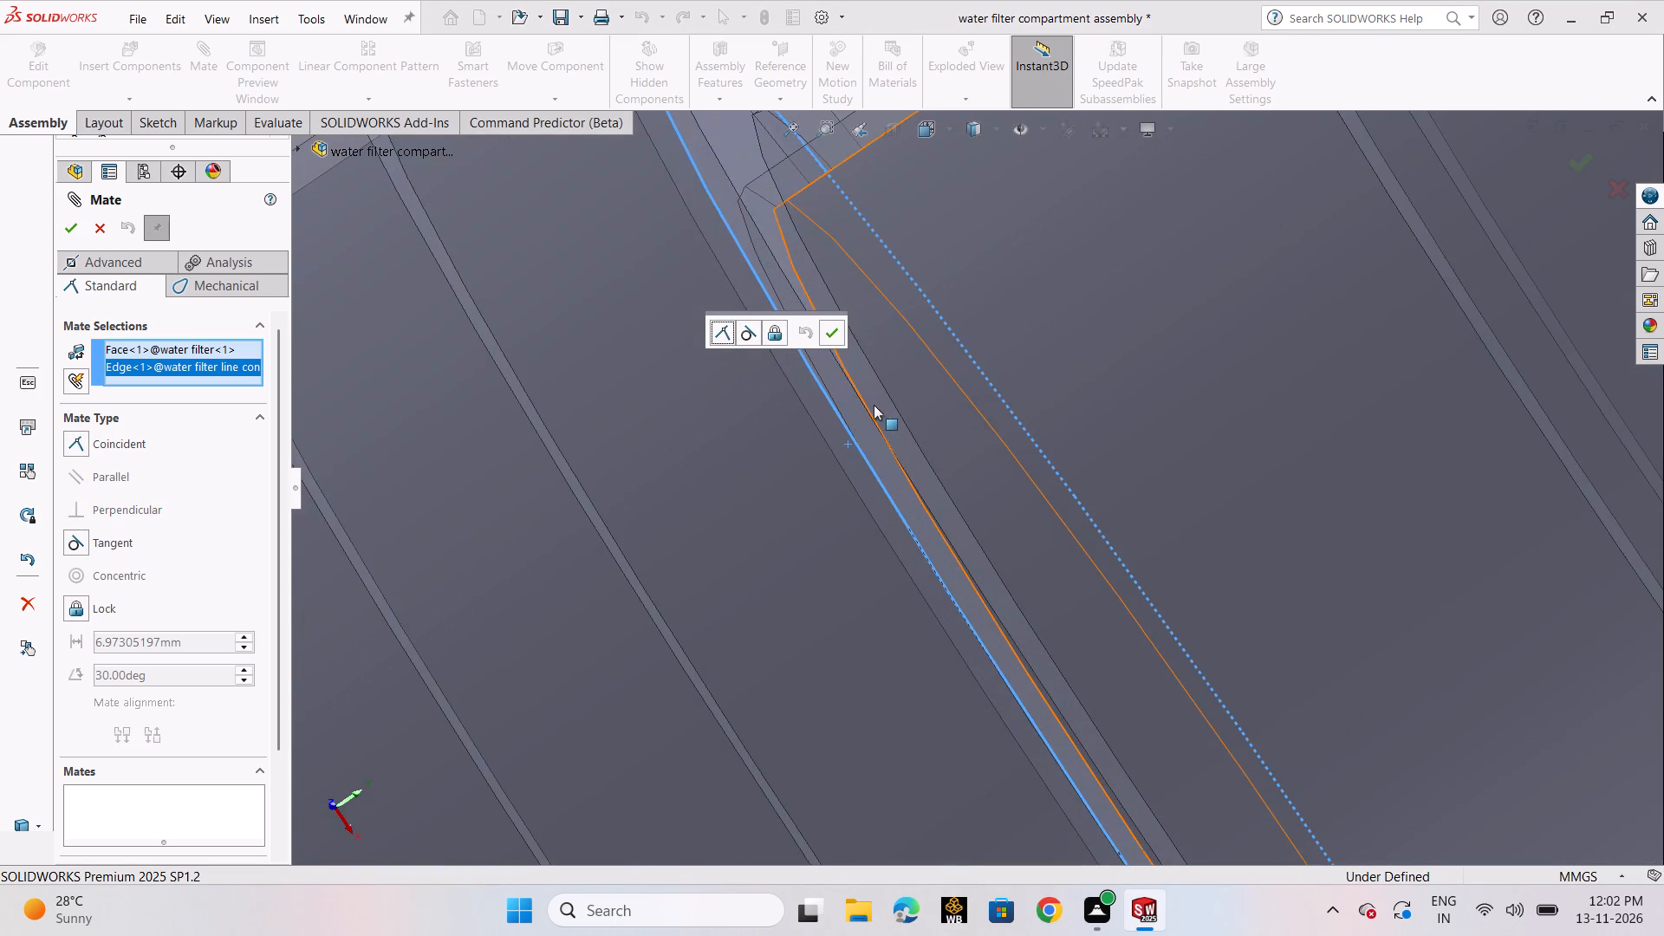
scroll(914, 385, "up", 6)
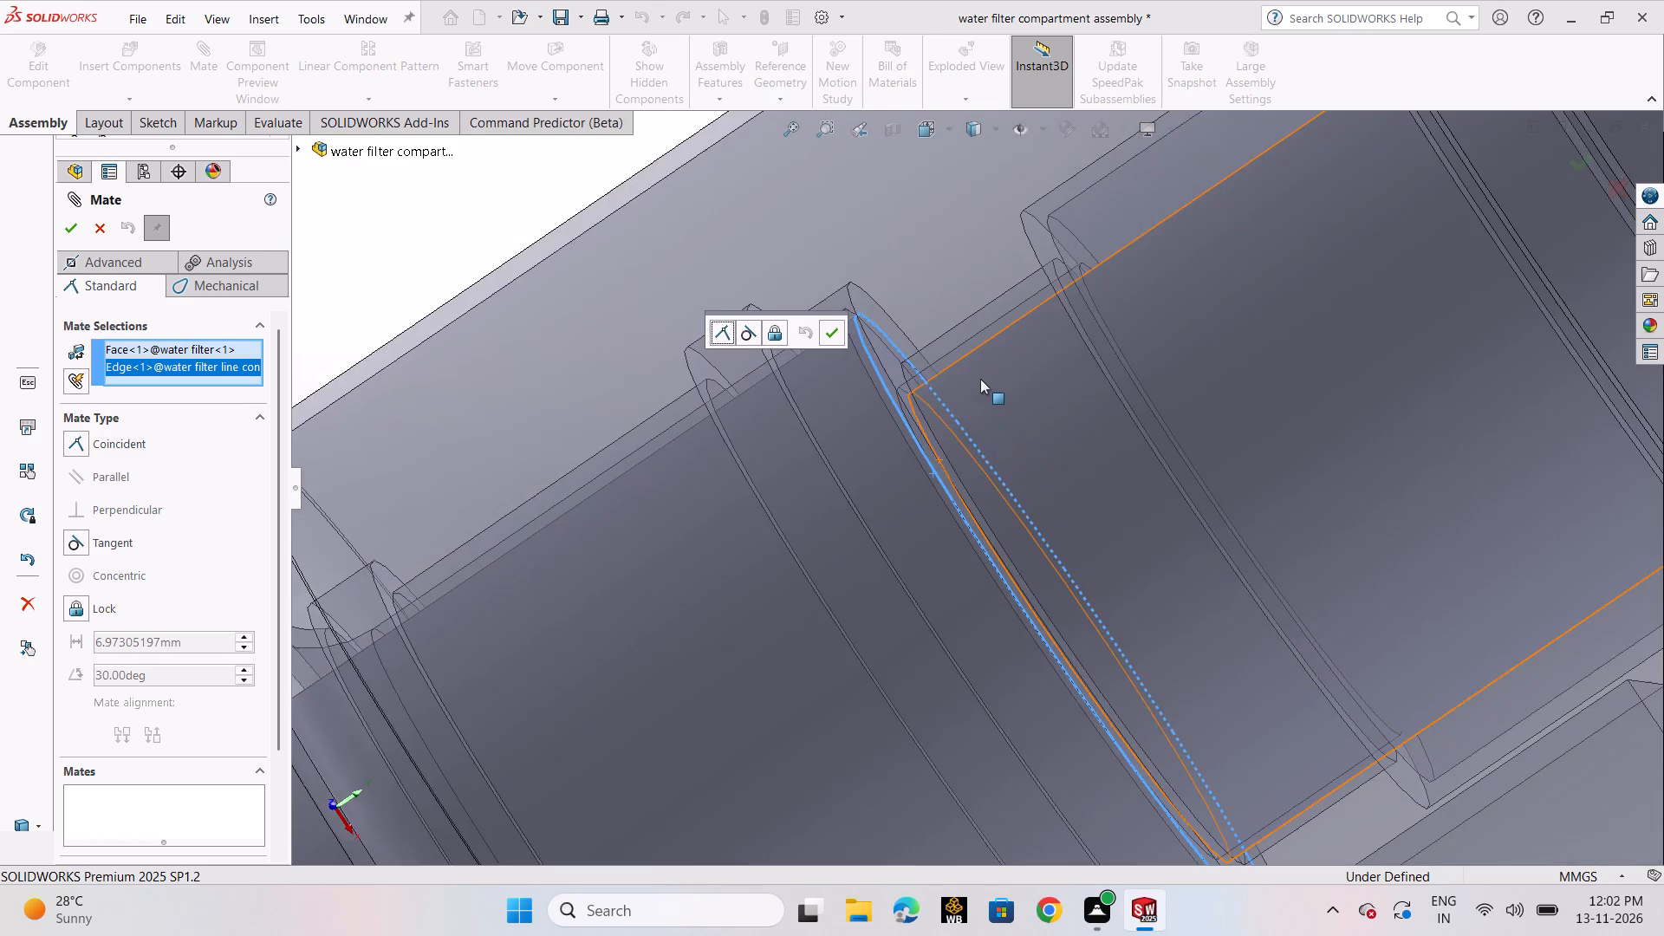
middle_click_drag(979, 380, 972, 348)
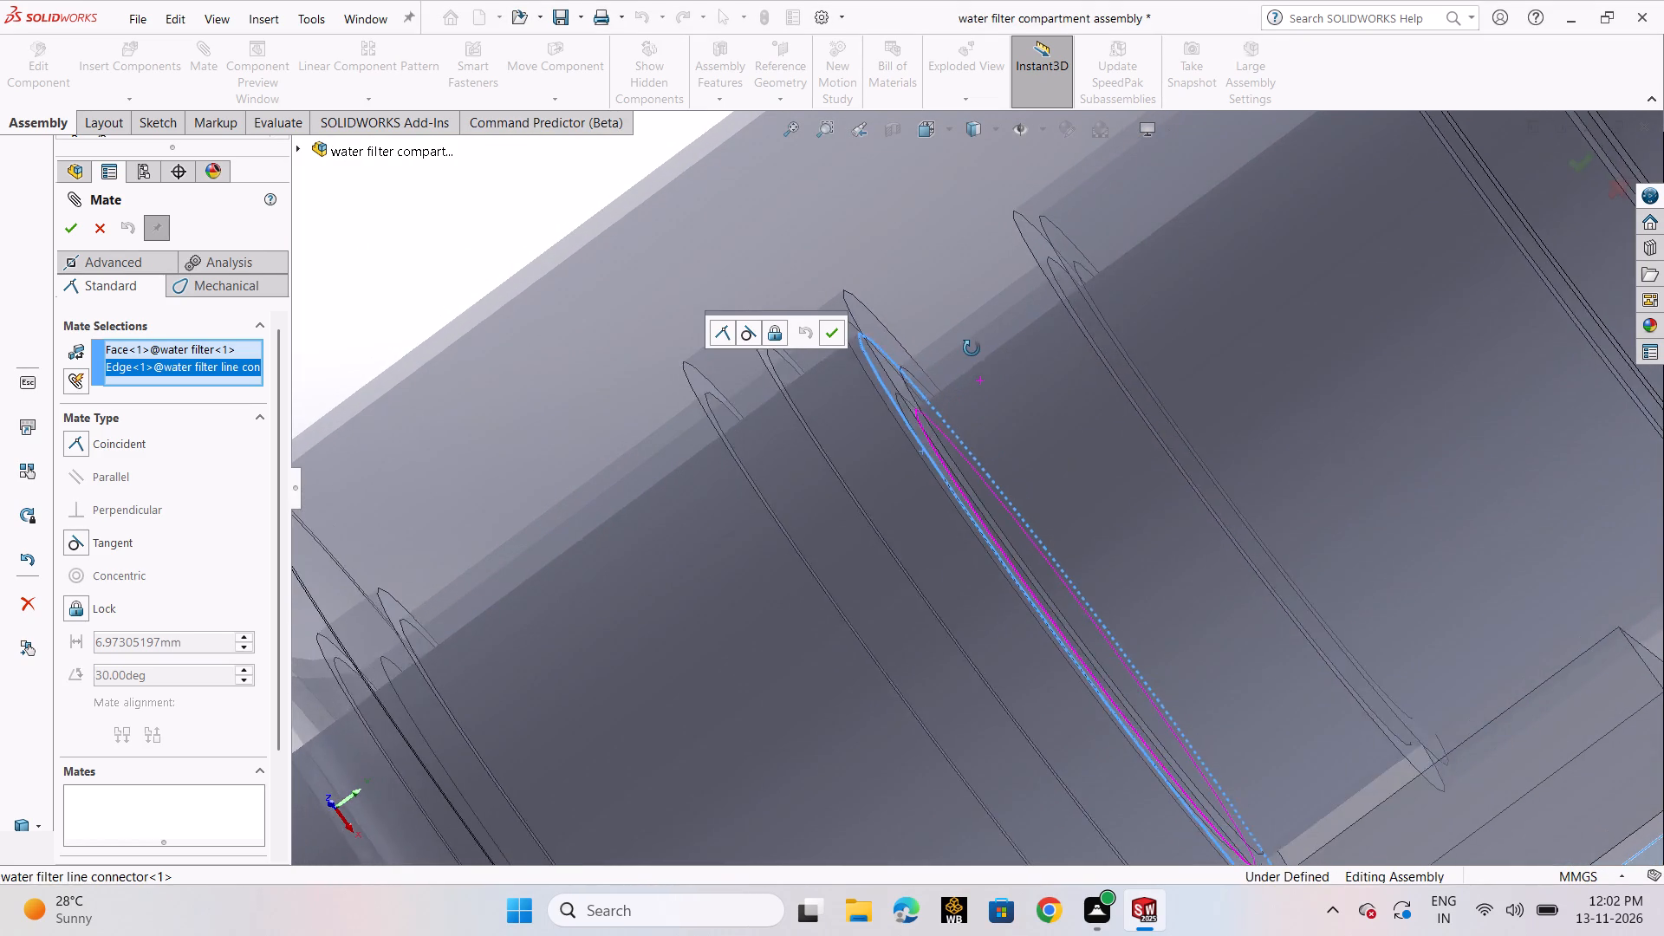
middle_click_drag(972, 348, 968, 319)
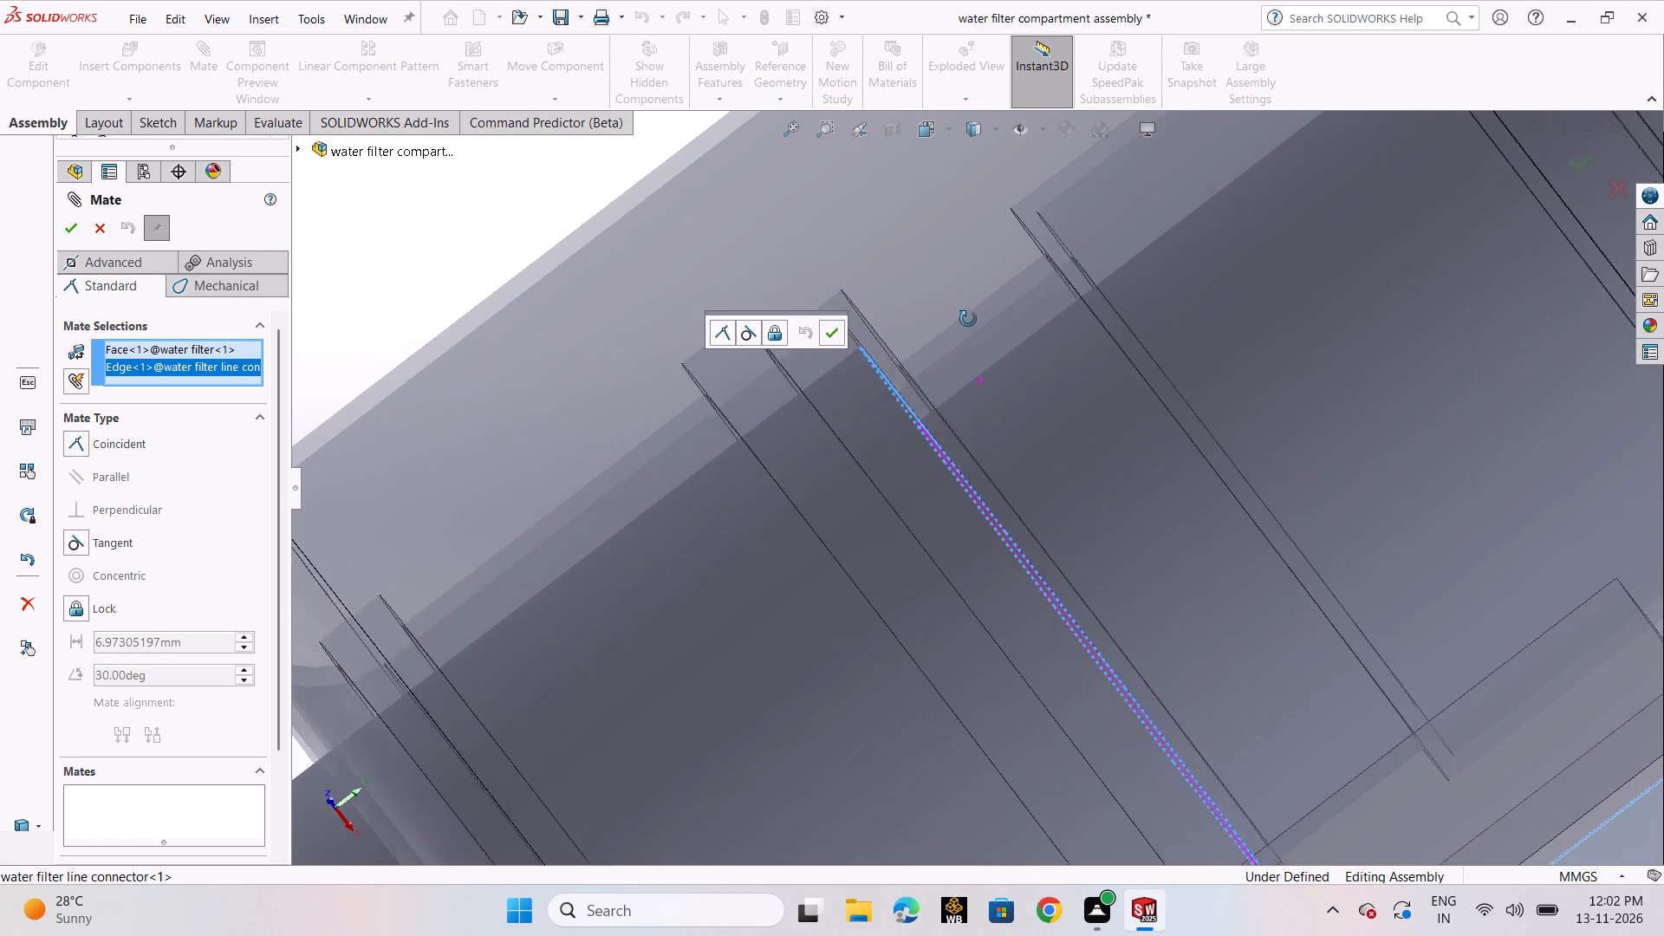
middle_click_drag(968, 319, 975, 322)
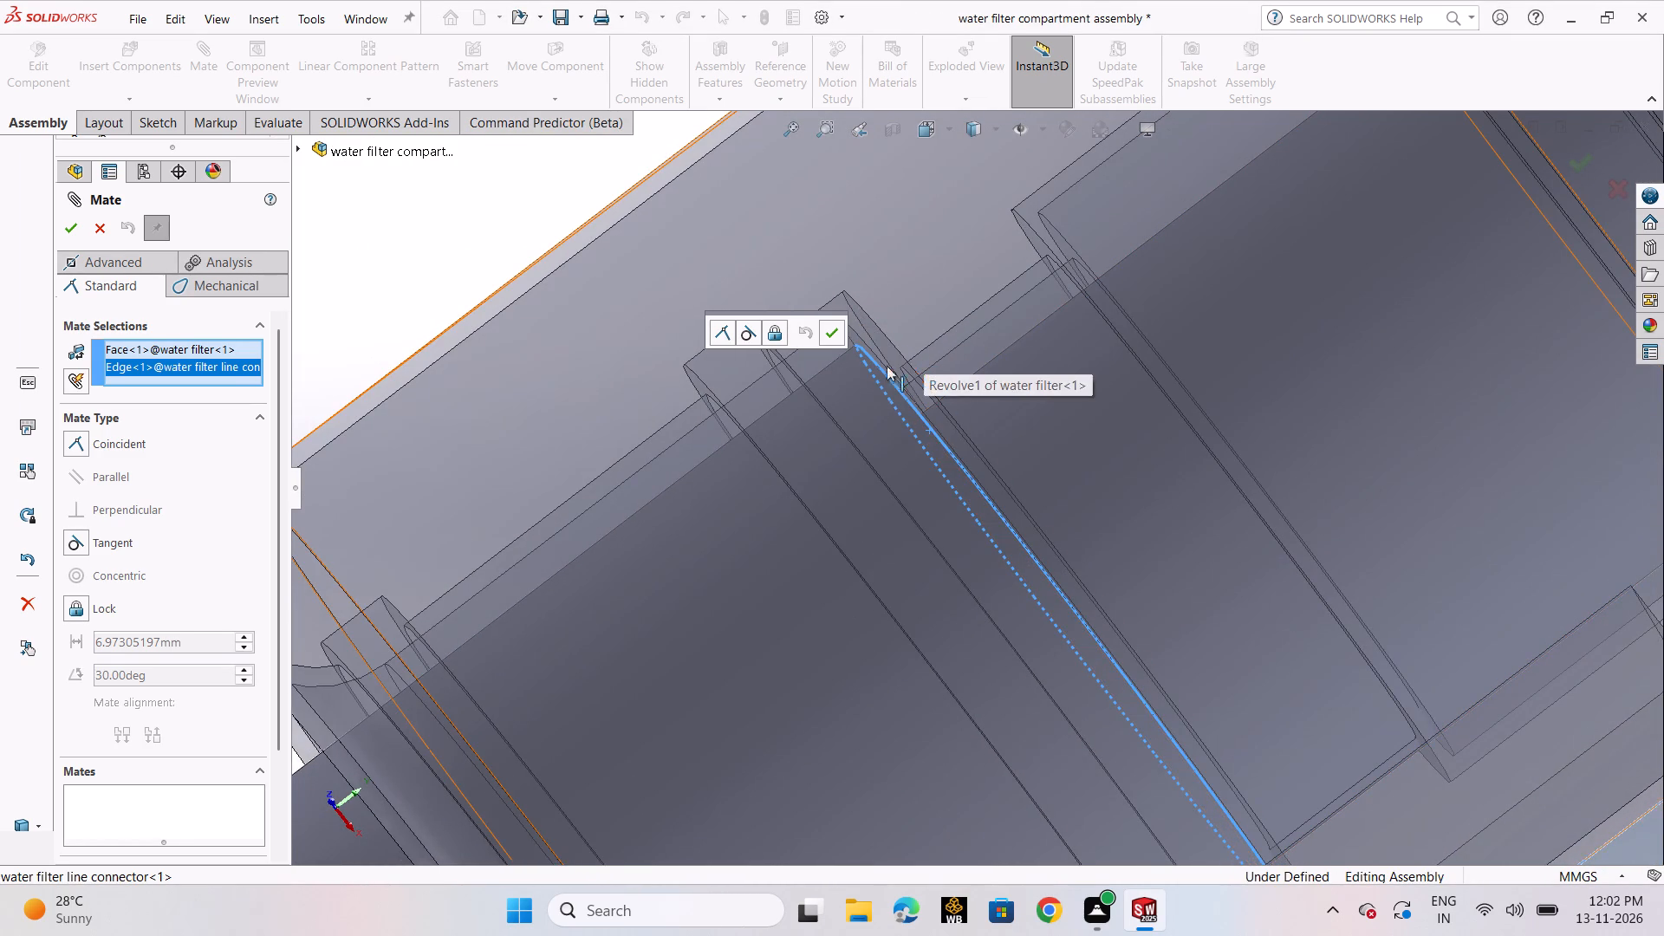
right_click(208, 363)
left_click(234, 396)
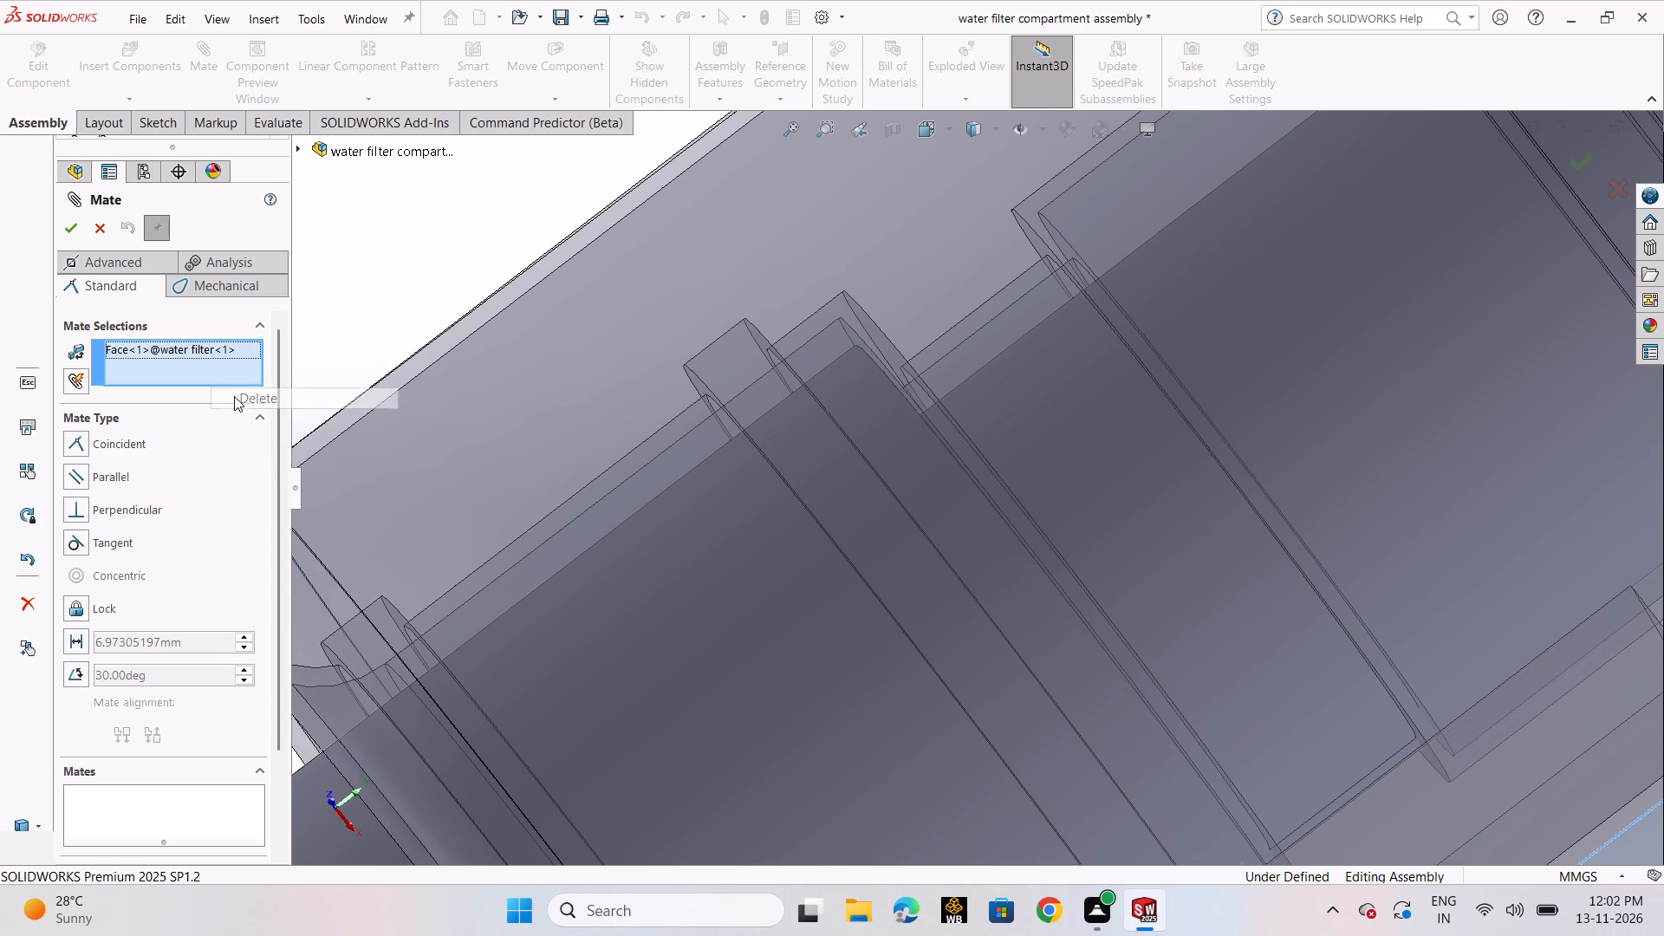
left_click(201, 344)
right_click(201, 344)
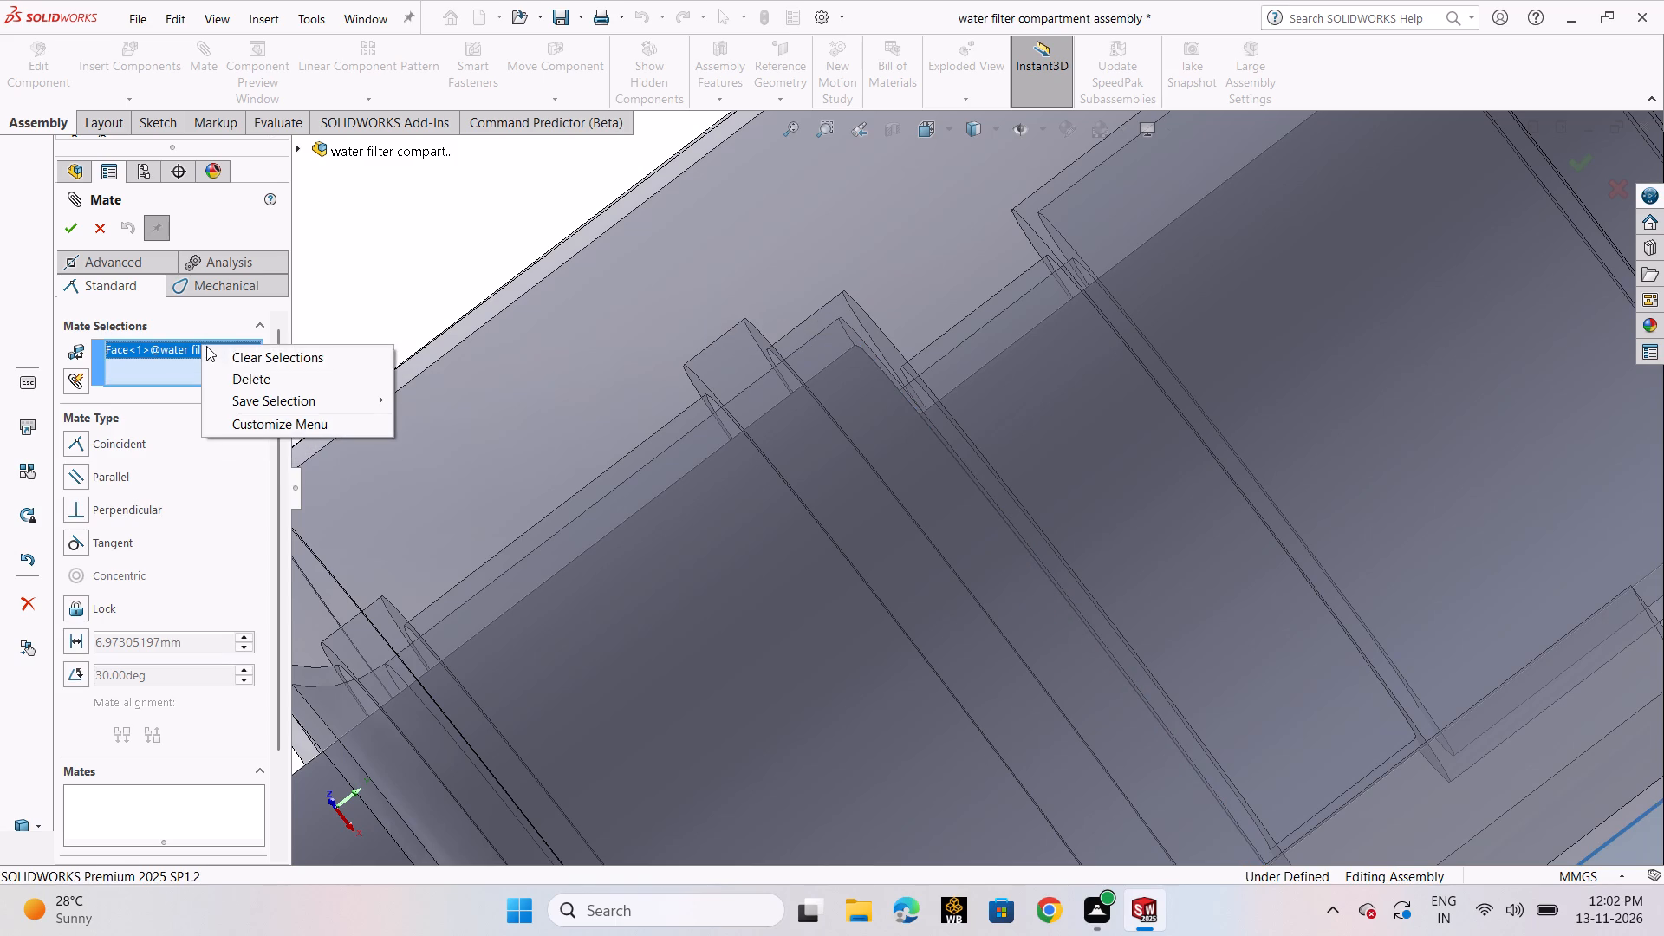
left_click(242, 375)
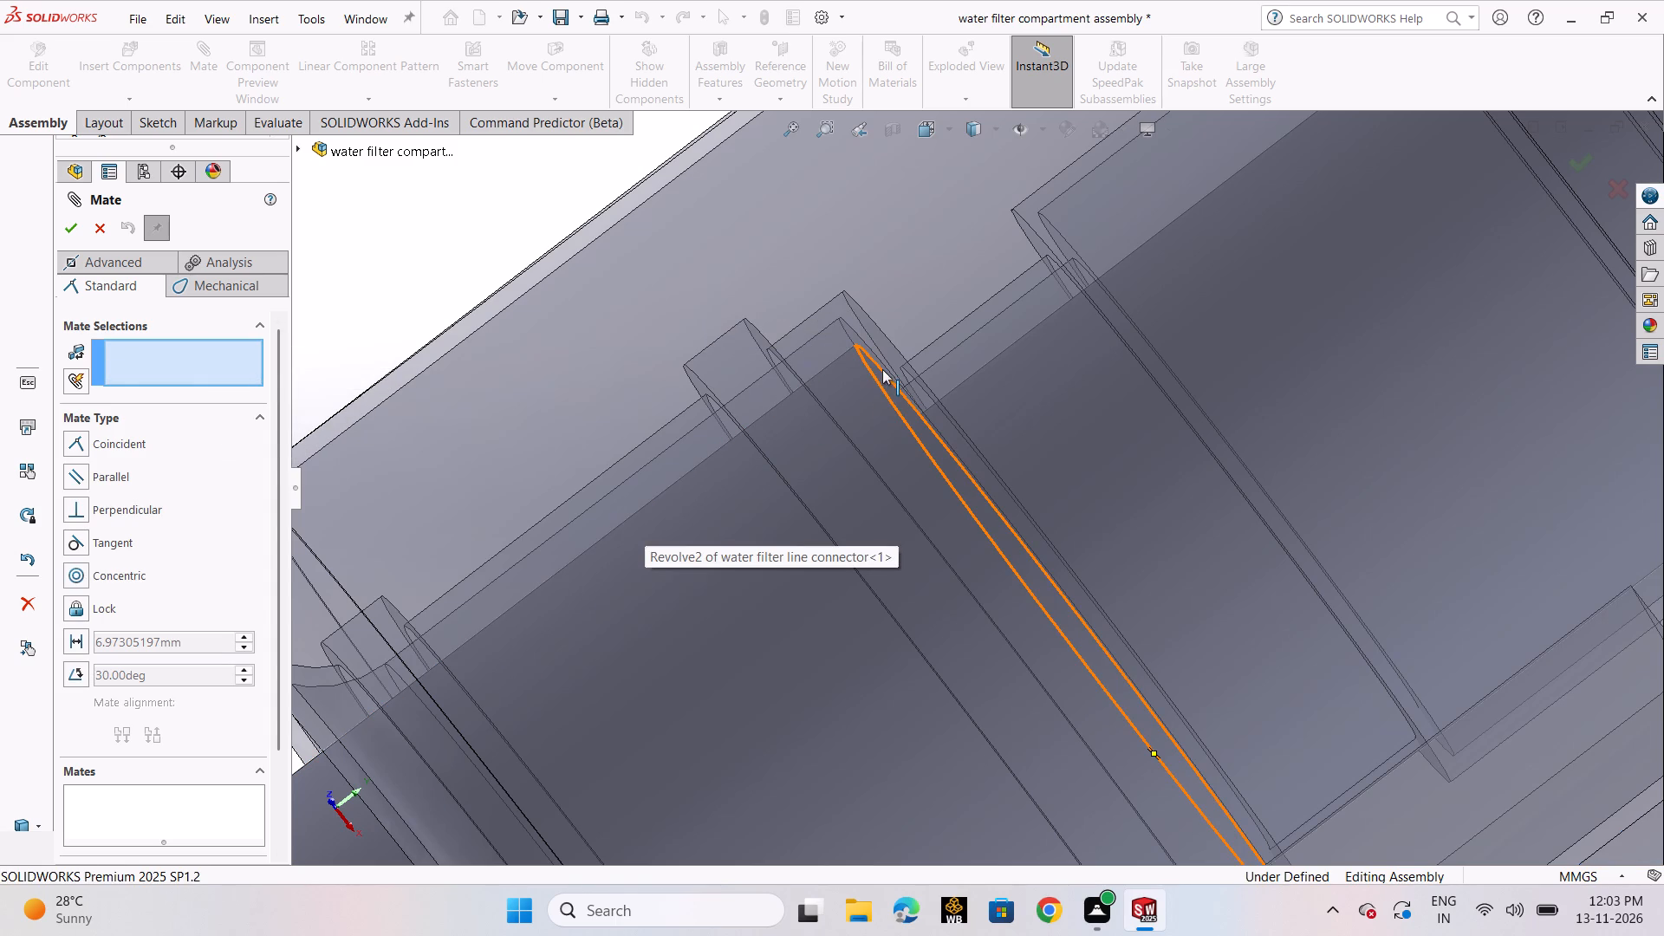
Examine from several angles how the water filter's ringed sockets sit over the connector's stepped tubes.
scroll(942, 320, "up", 3)
middle_click_drag(942, 341, 918, 359)
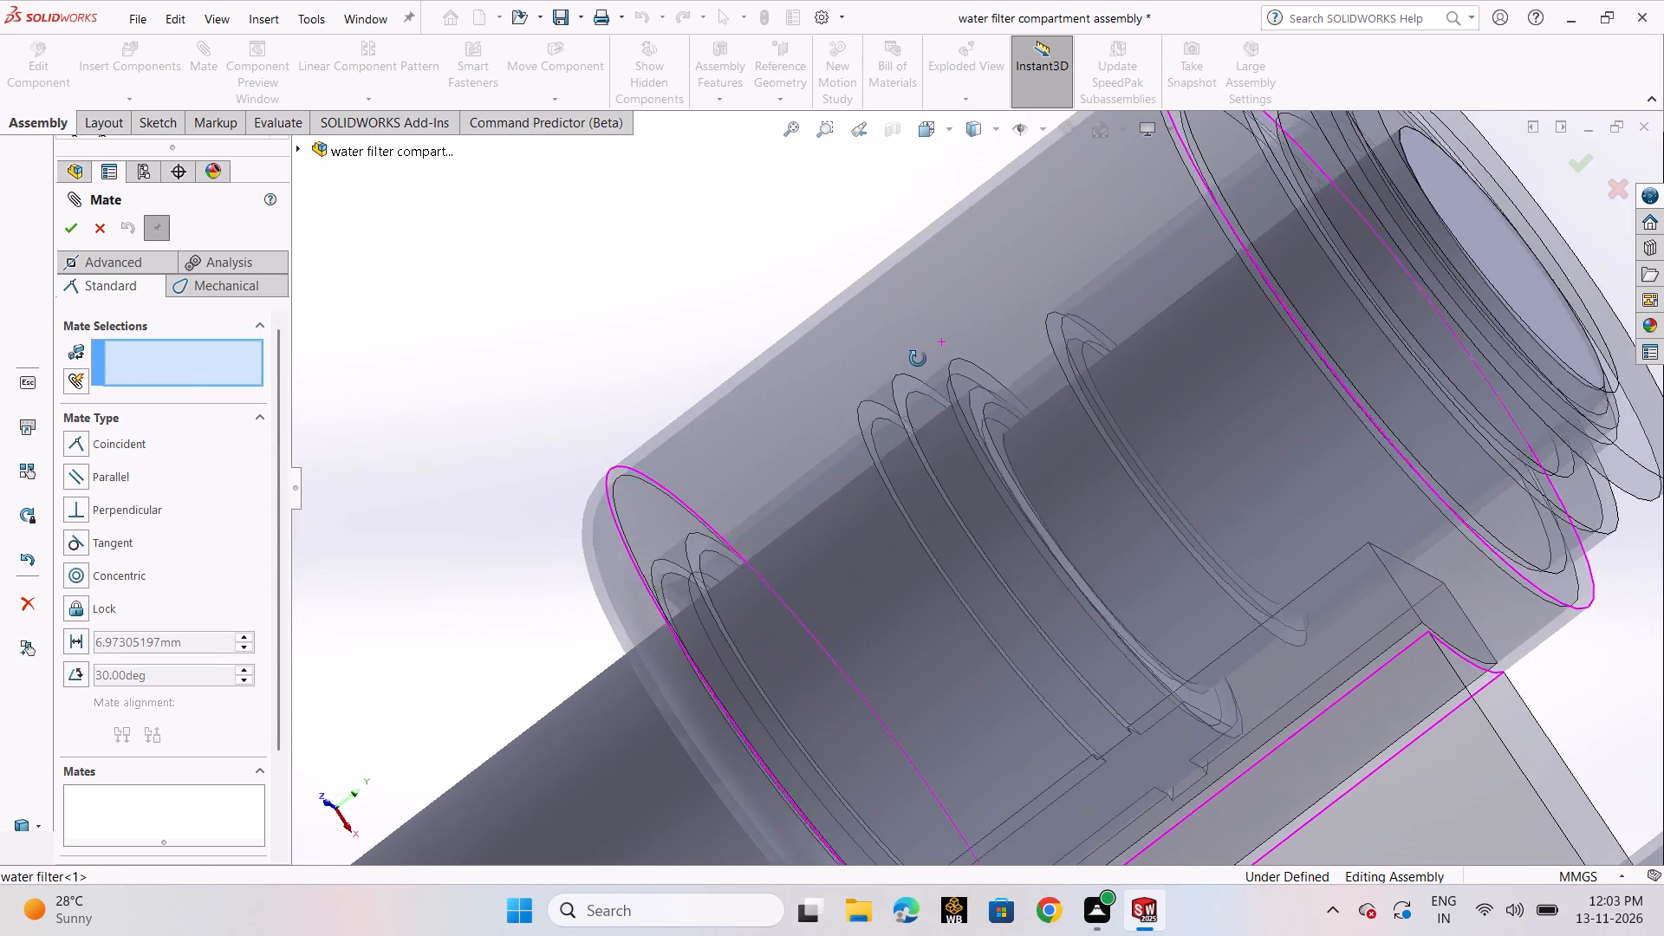
middle_click_drag(918, 359, 917, 380)
scroll(932, 413, "up", 3)
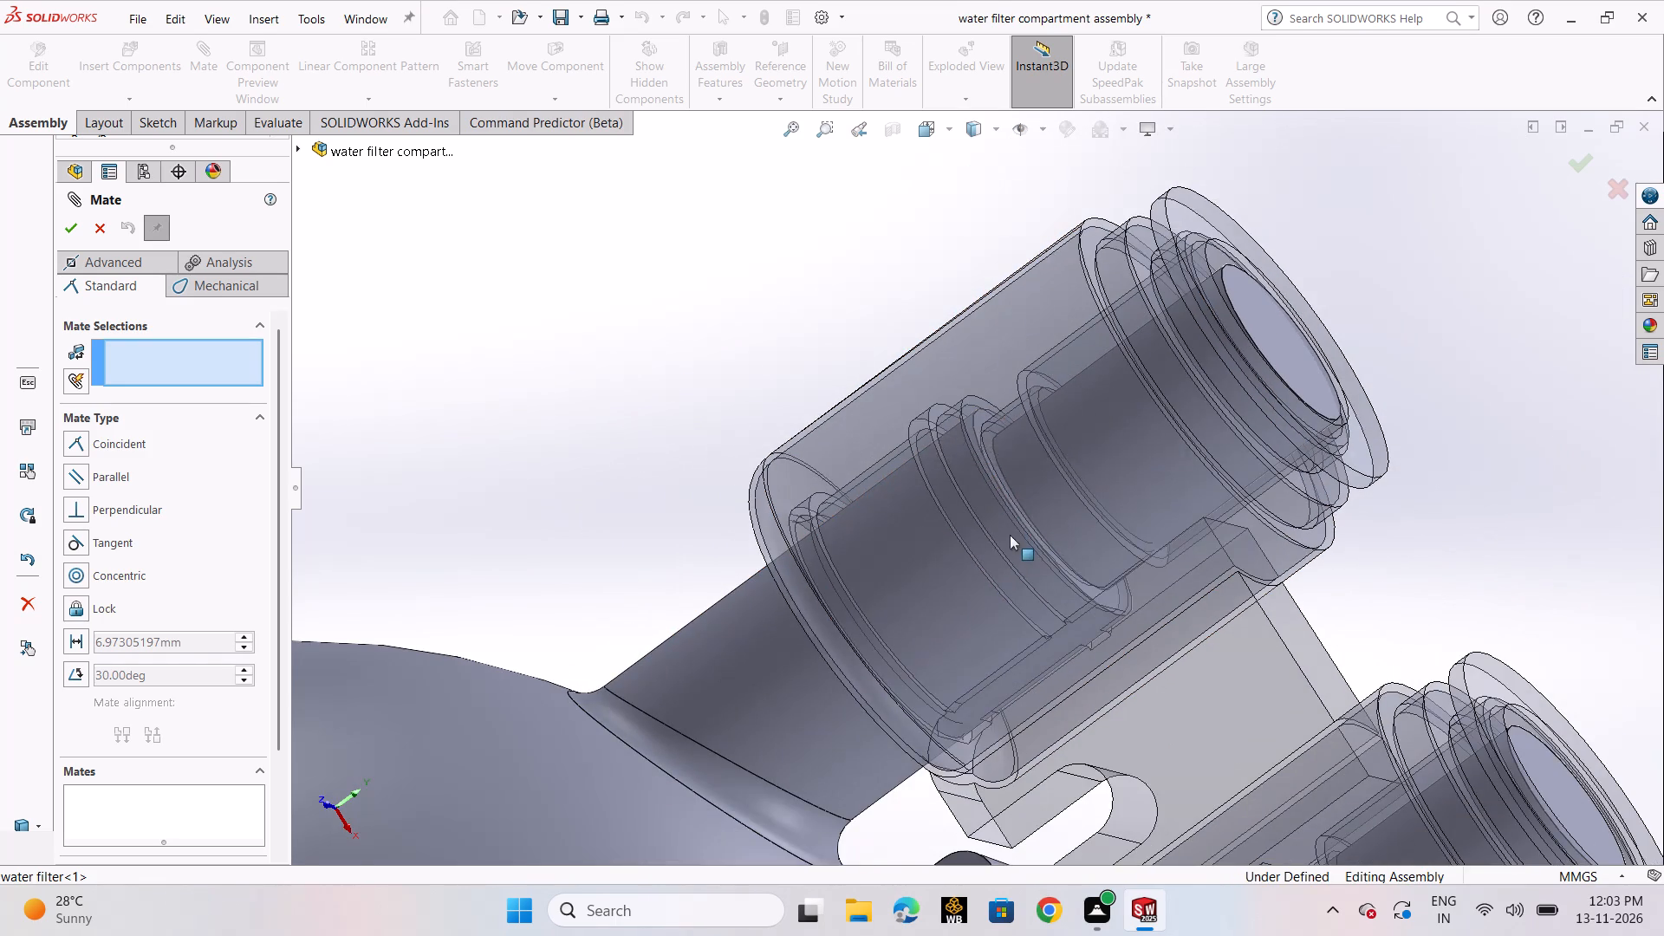
scroll(1010, 535, "up", 1)
middle_click_drag(1010, 535, 1035, 474)
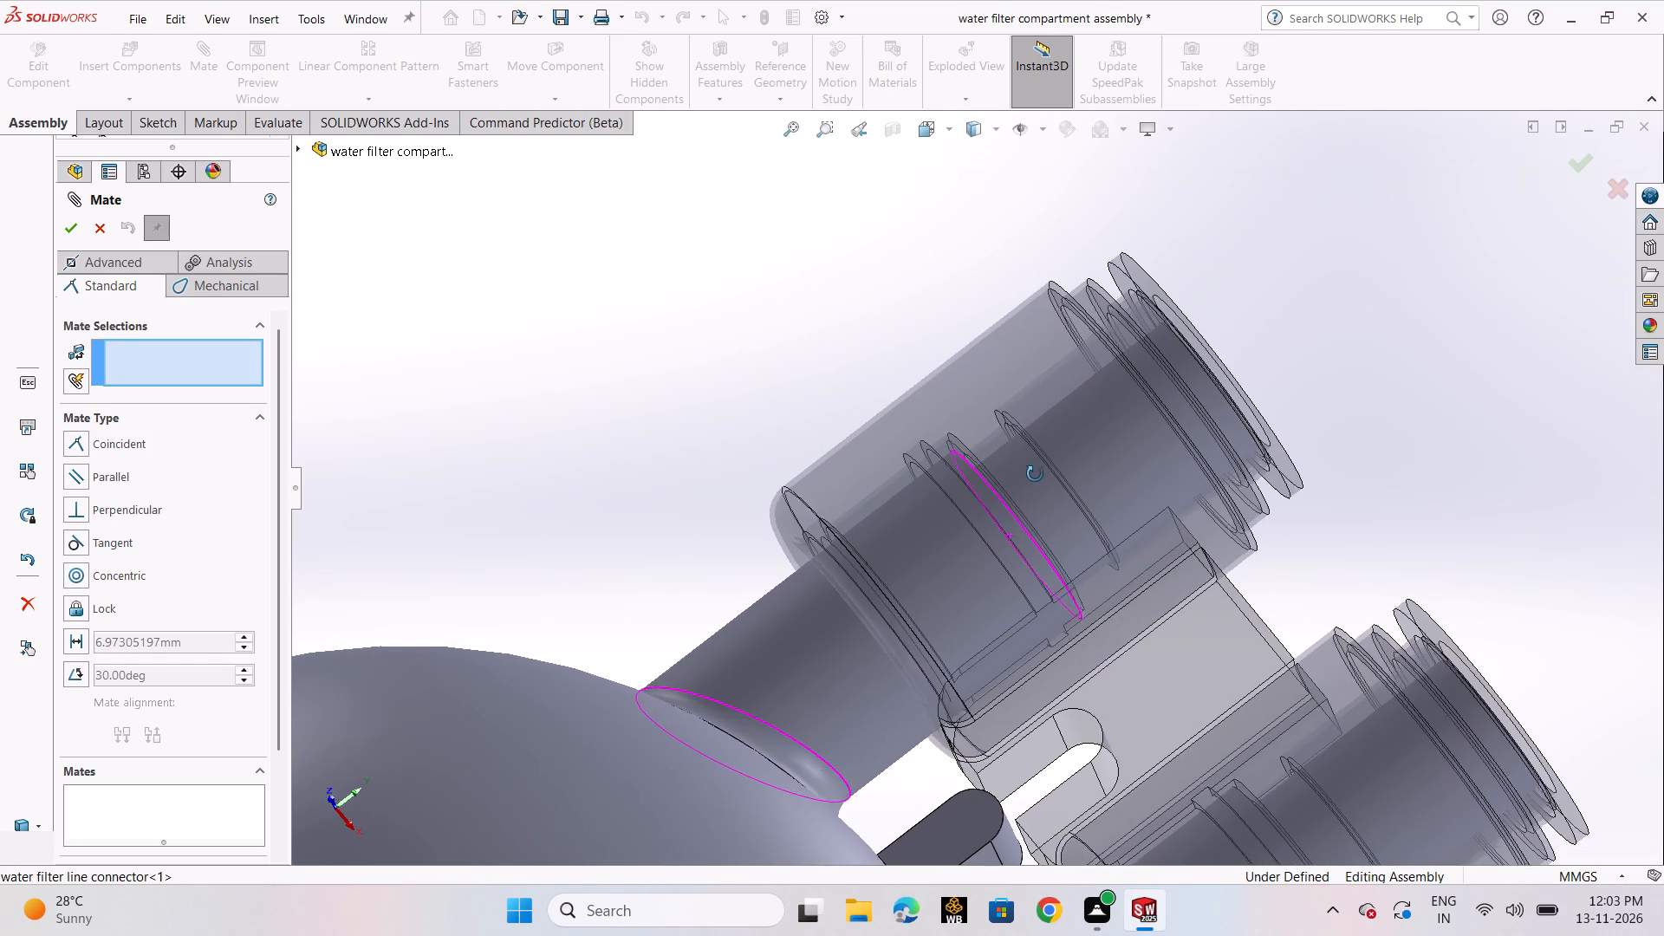
middle_click_drag(1035, 474, 1007, 481)
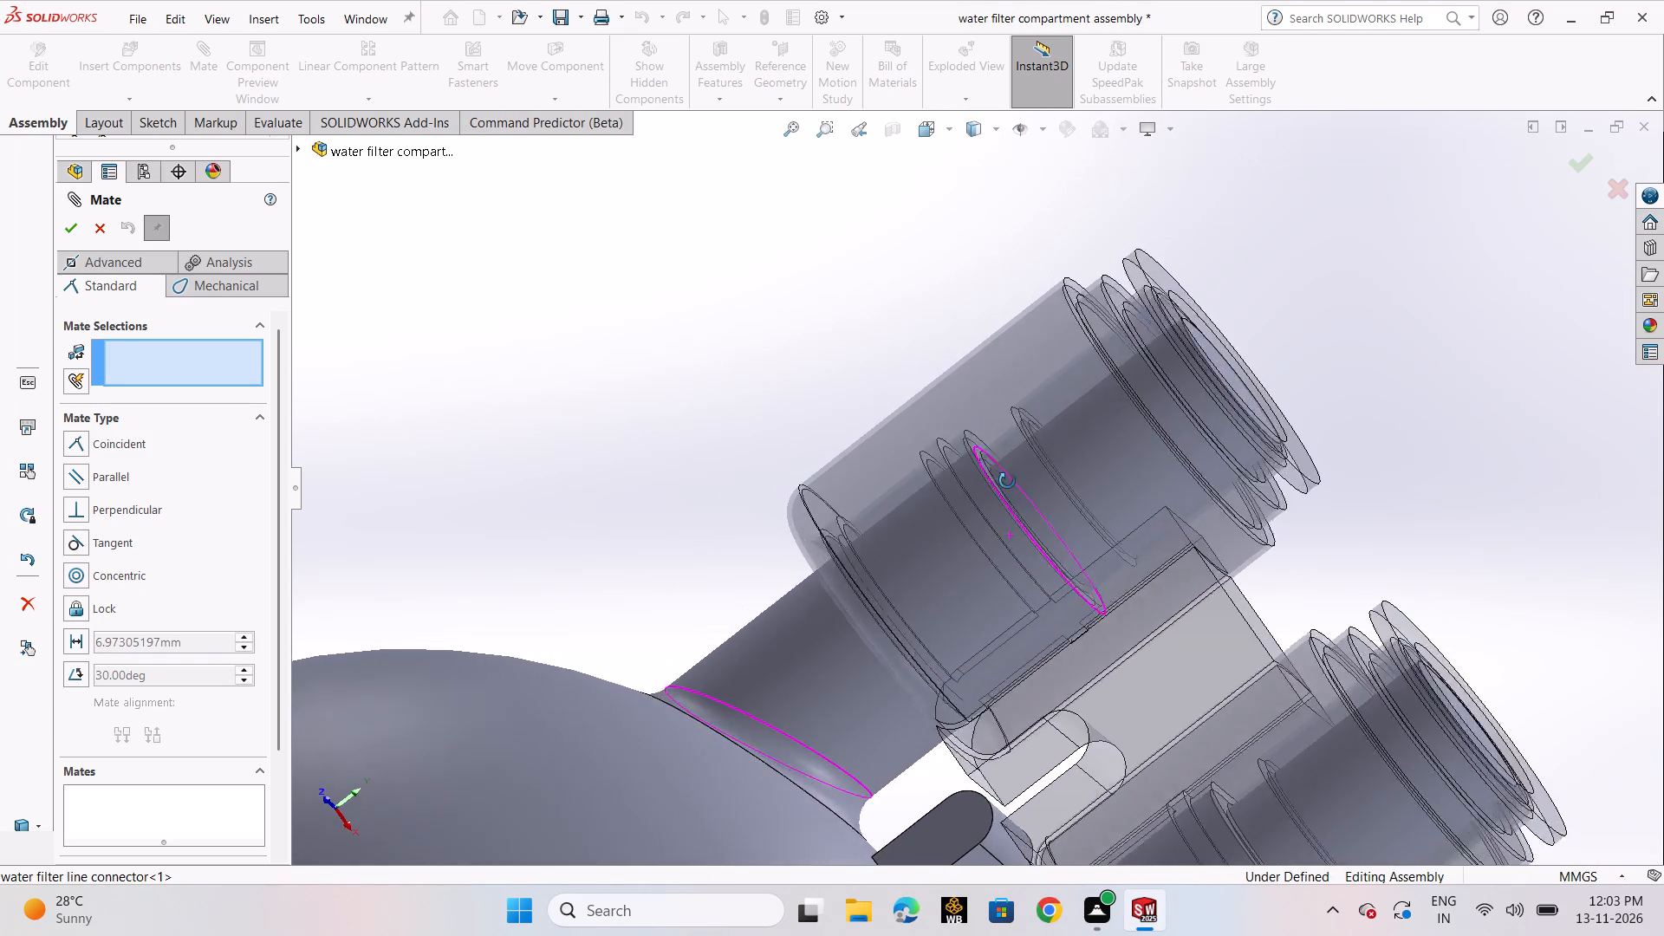
middle_click_drag(1007, 481, 1020, 504)
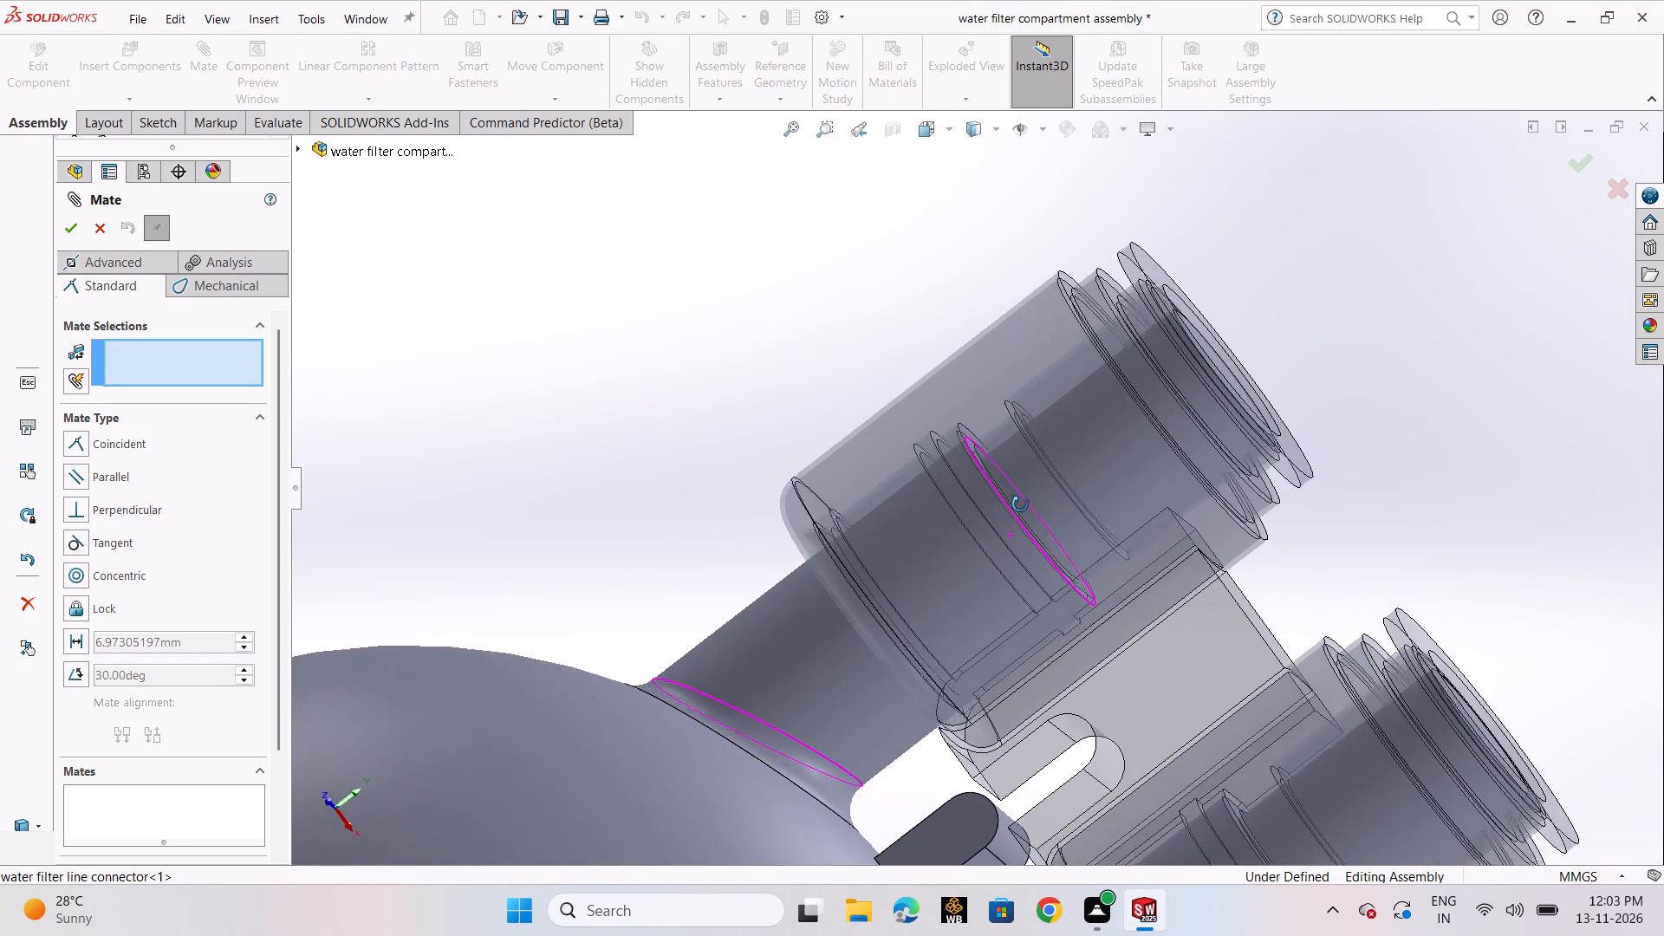
middle_click_drag(1020, 504, 1035, 520)
middle_click(1035, 520)
middle_click(1028, 524)
scroll(1023, 556, "up", 6)
middle_click_drag(1121, 506, 1100, 510)
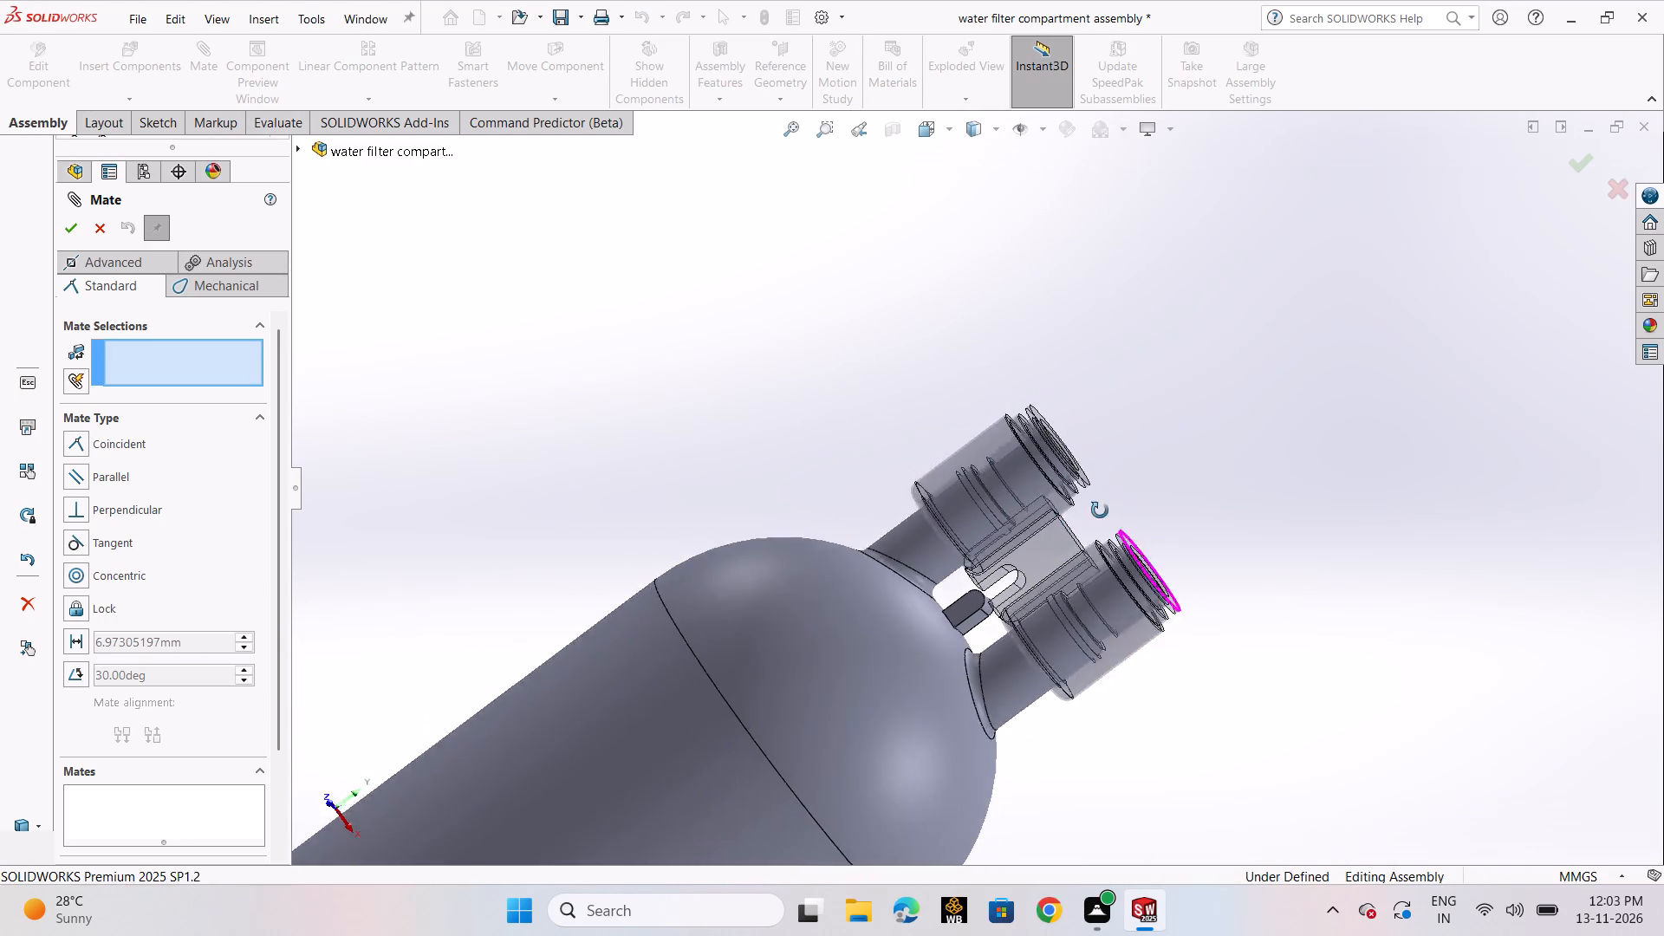
middle_click_drag(1100, 510, 969, 614)
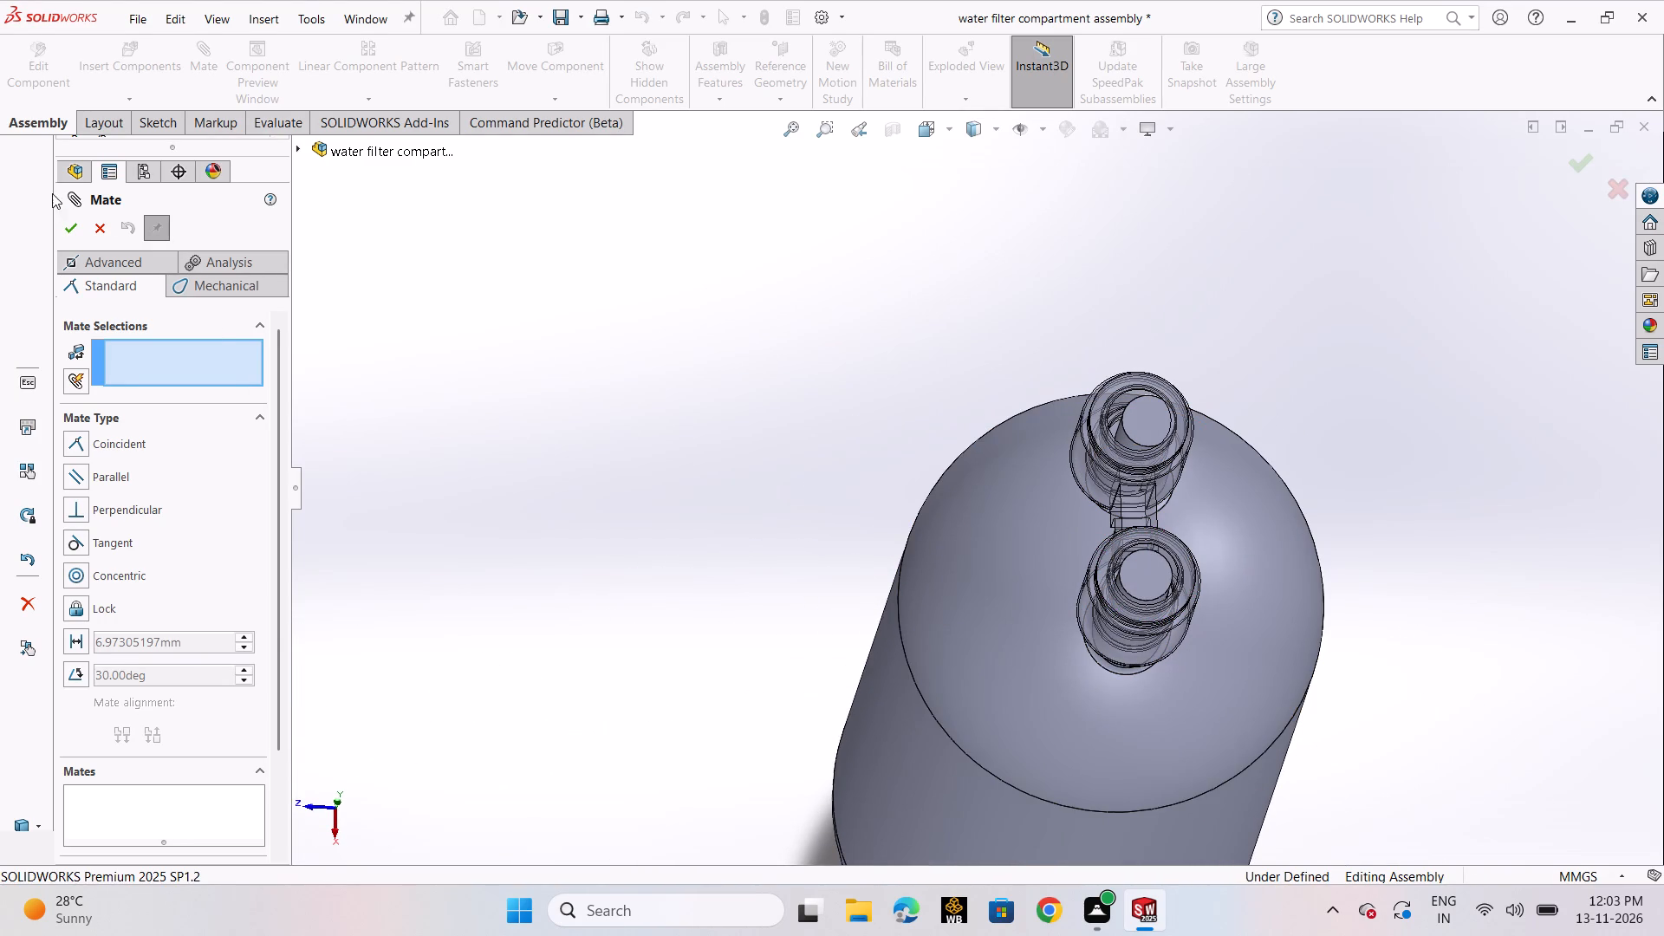
left_click(94, 238)
In isometric view, swing the water filter about its mated tube so its free socket moves off the connector's second tube.
scroll(1118, 633, "up", 2)
scroll(1140, 613, "down", 4)
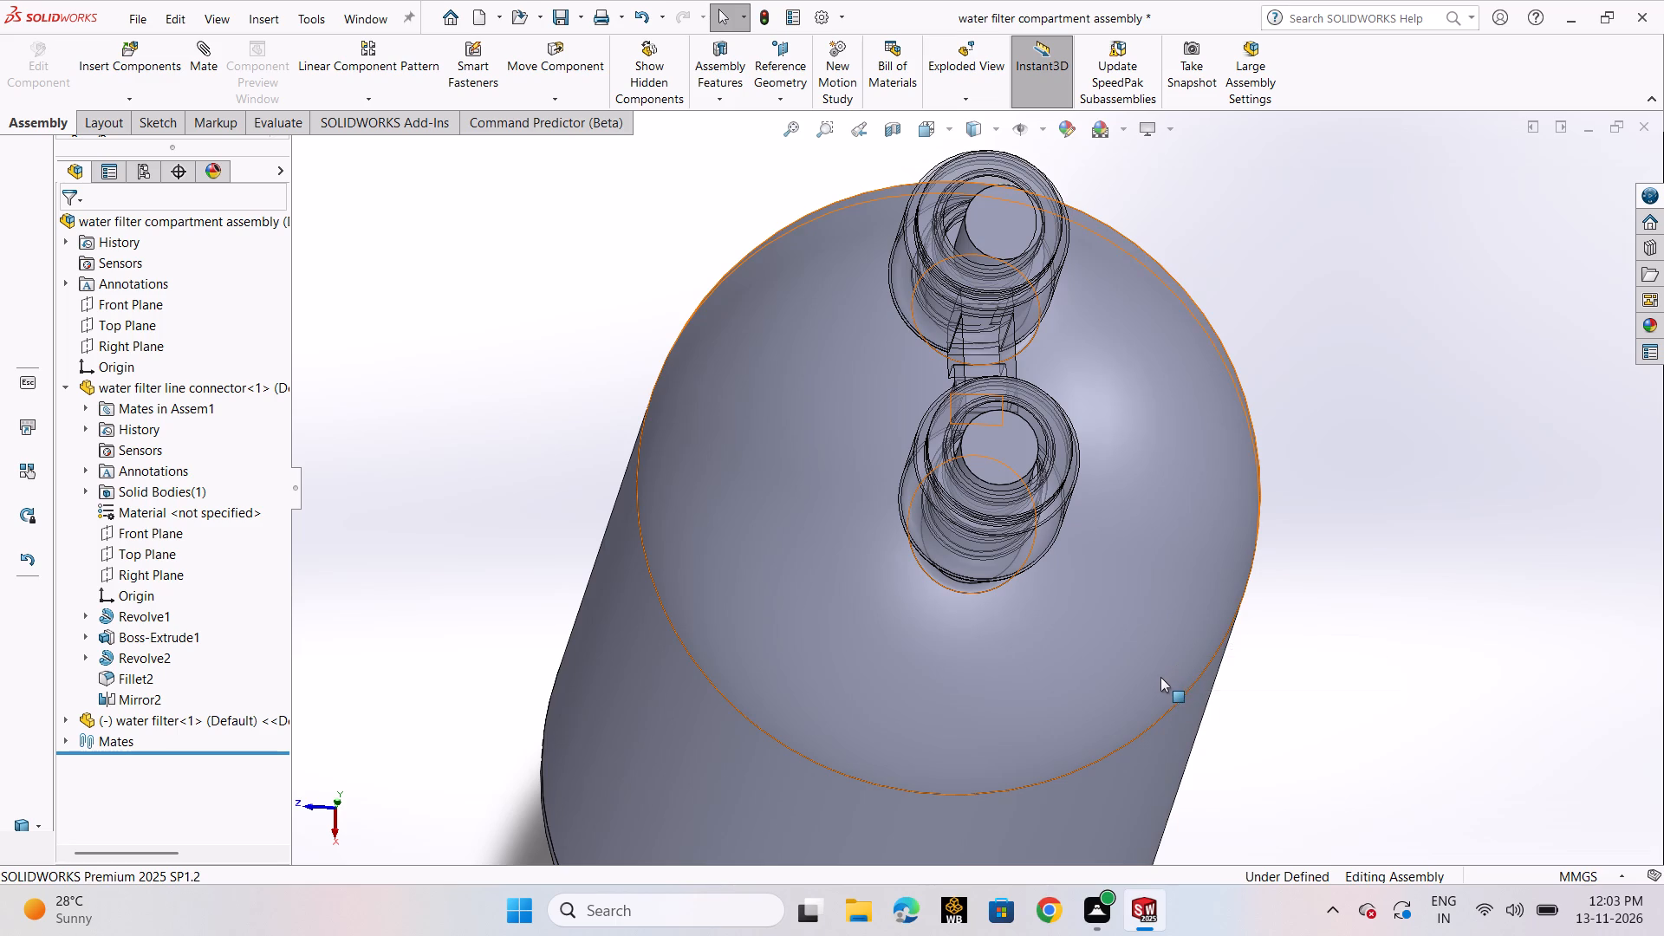
key("ctrl+7")
scroll(1017, 296, "down", 6)
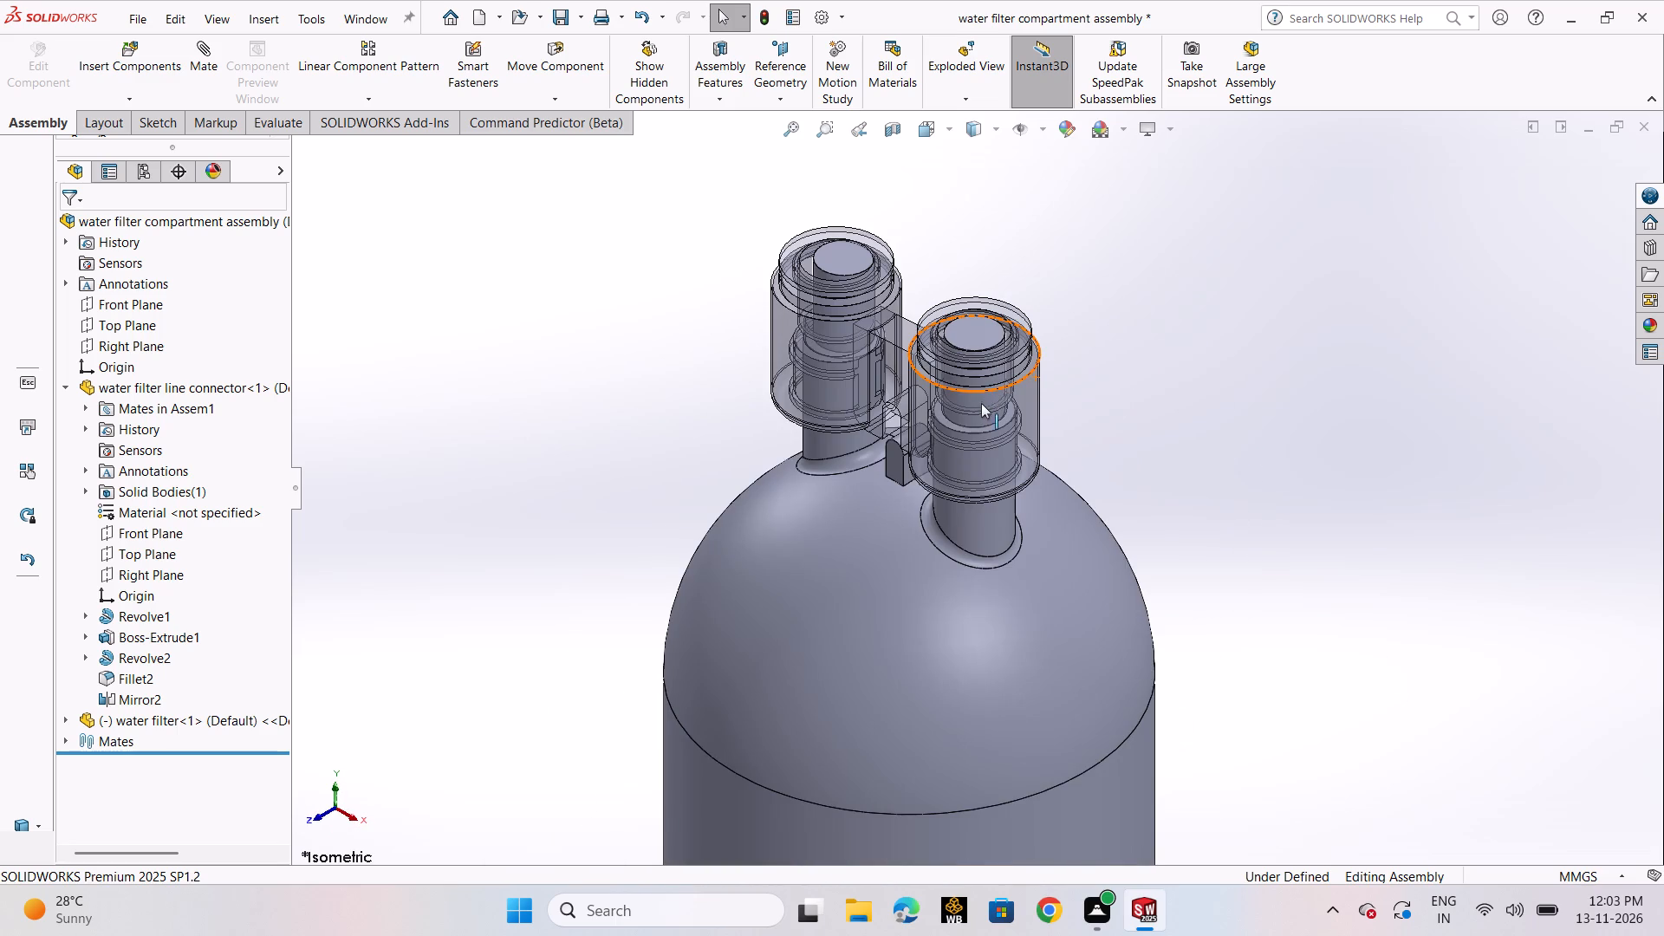
left_click_drag(987, 428, 988, 324)
left_click(1201, 478)
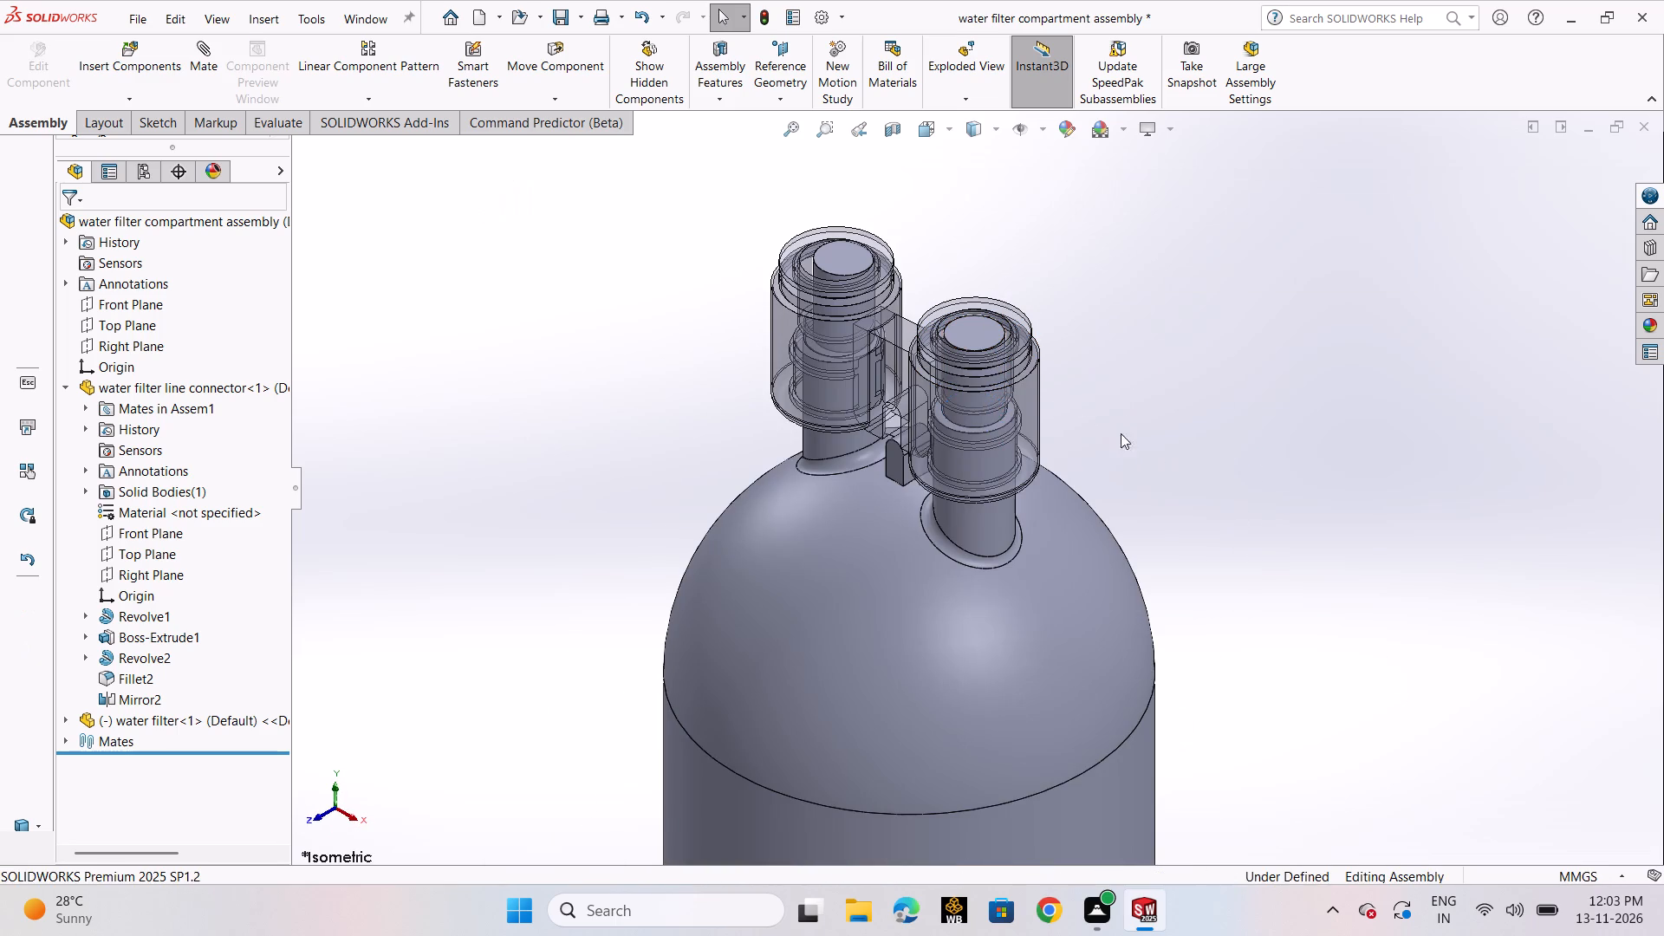
left_click_drag(1012, 447, 1008, 341)
left_click(645, 393)
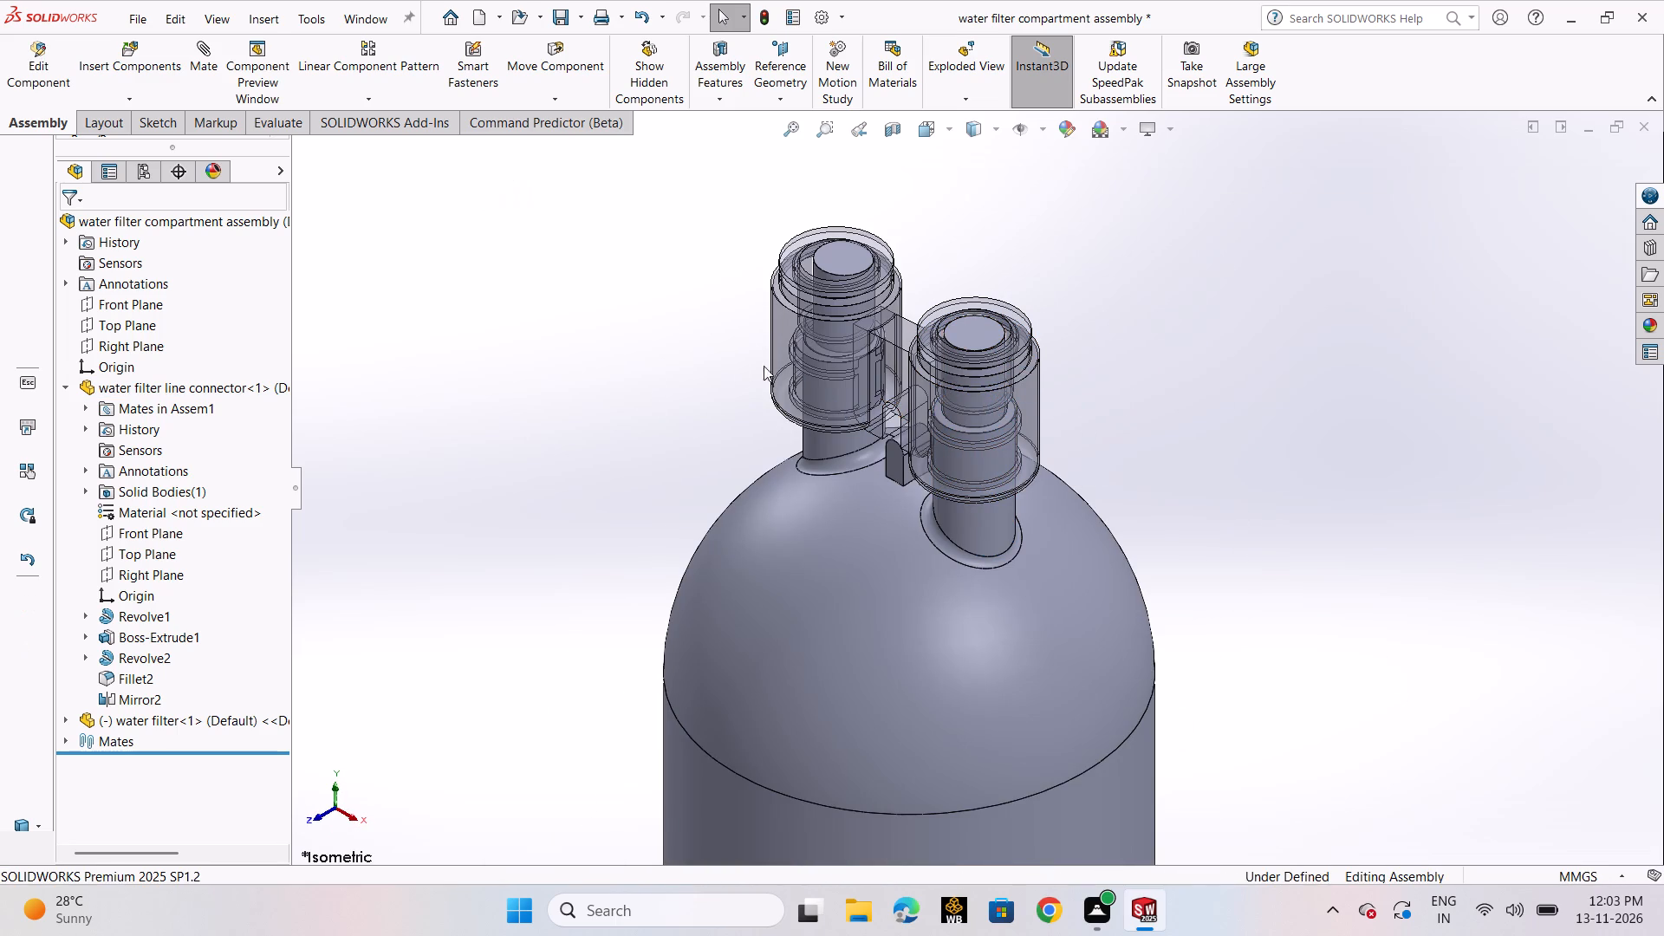
left_click_drag(777, 358, 760, 370)
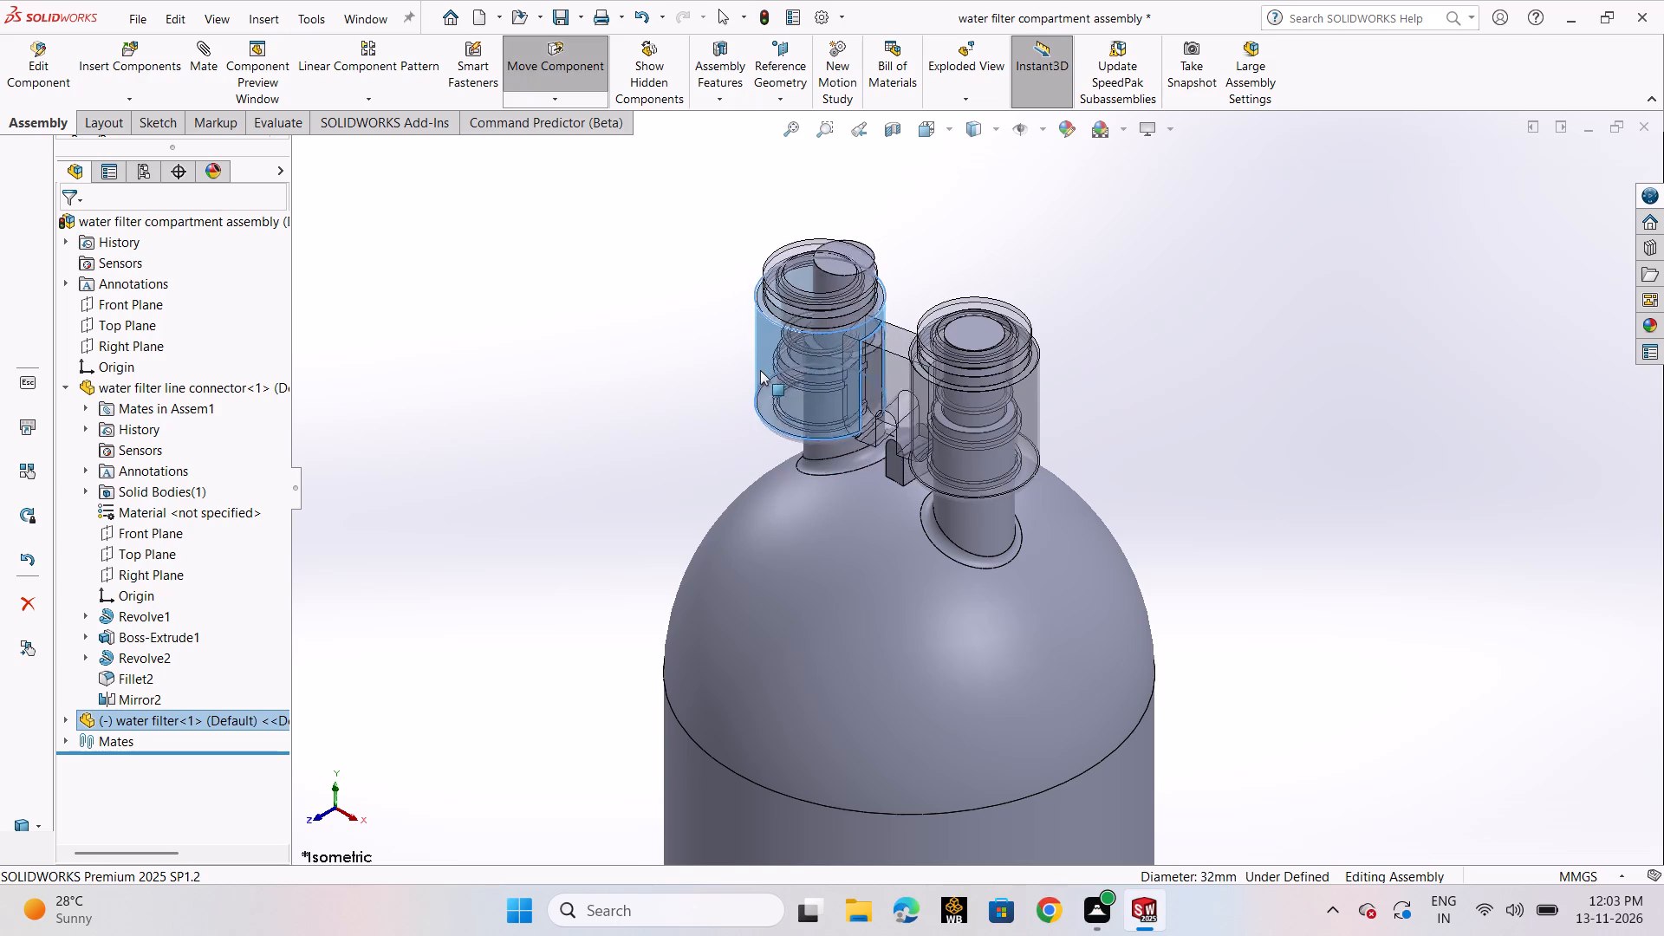
left_click_drag(760, 370, 760, 391)
left_click(653, 403)
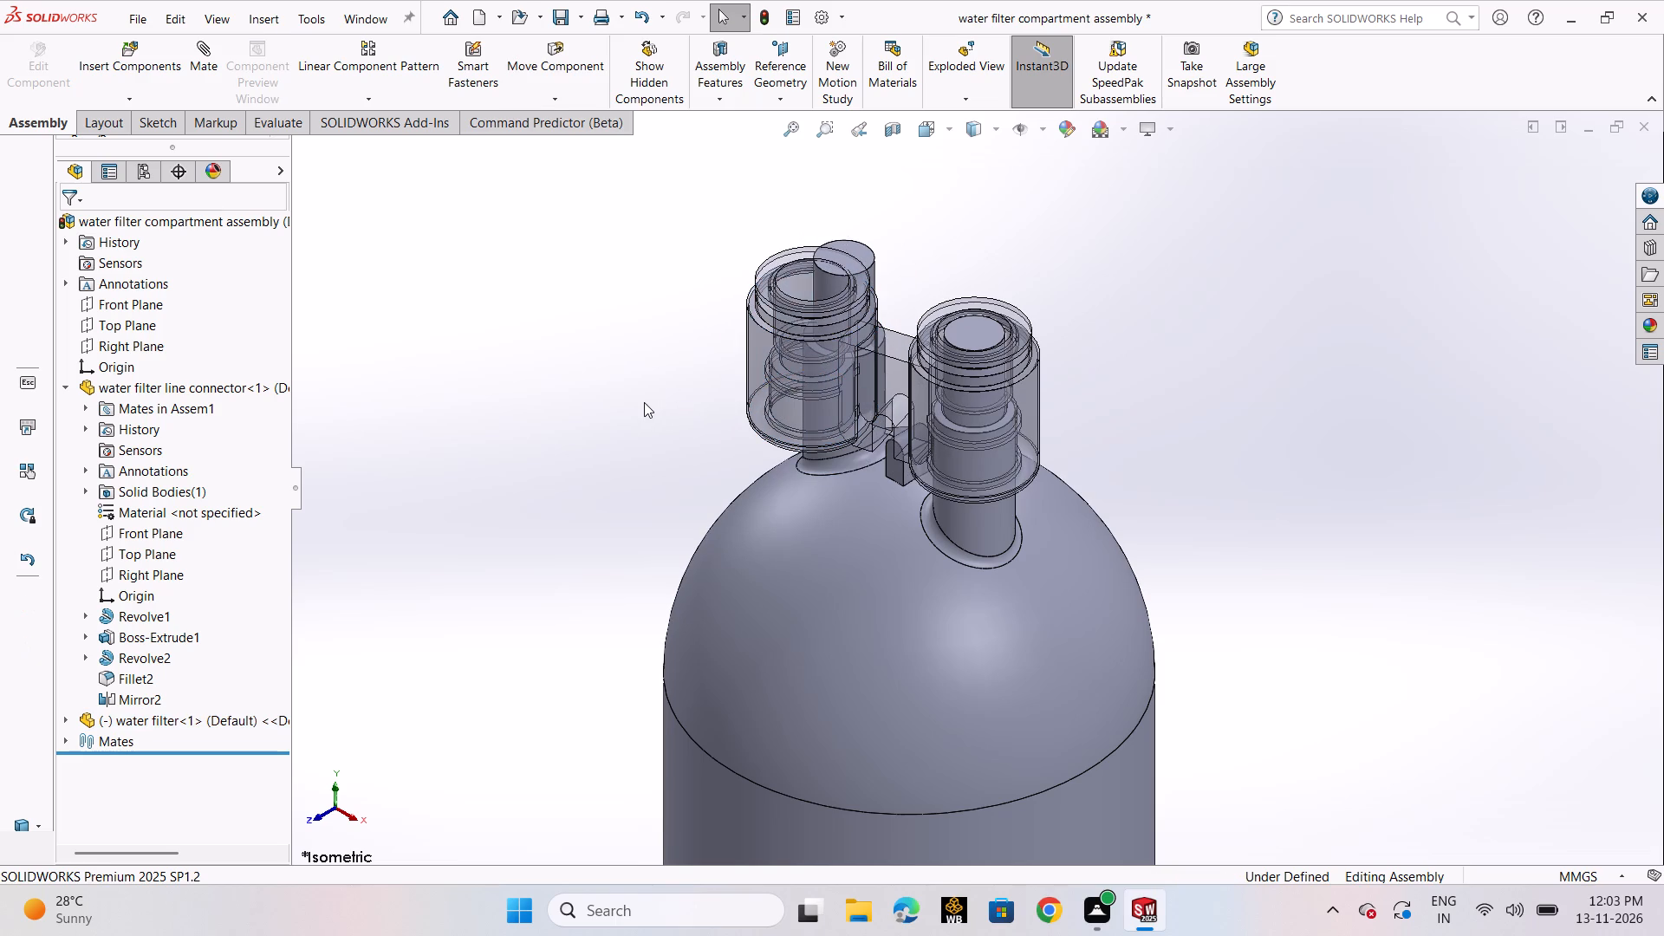
Add a concentric mate between the cylindrical face of the connector's second tube and the inner face of the water filter's free socket.
middle_click_drag(561, 391, 765, 261)
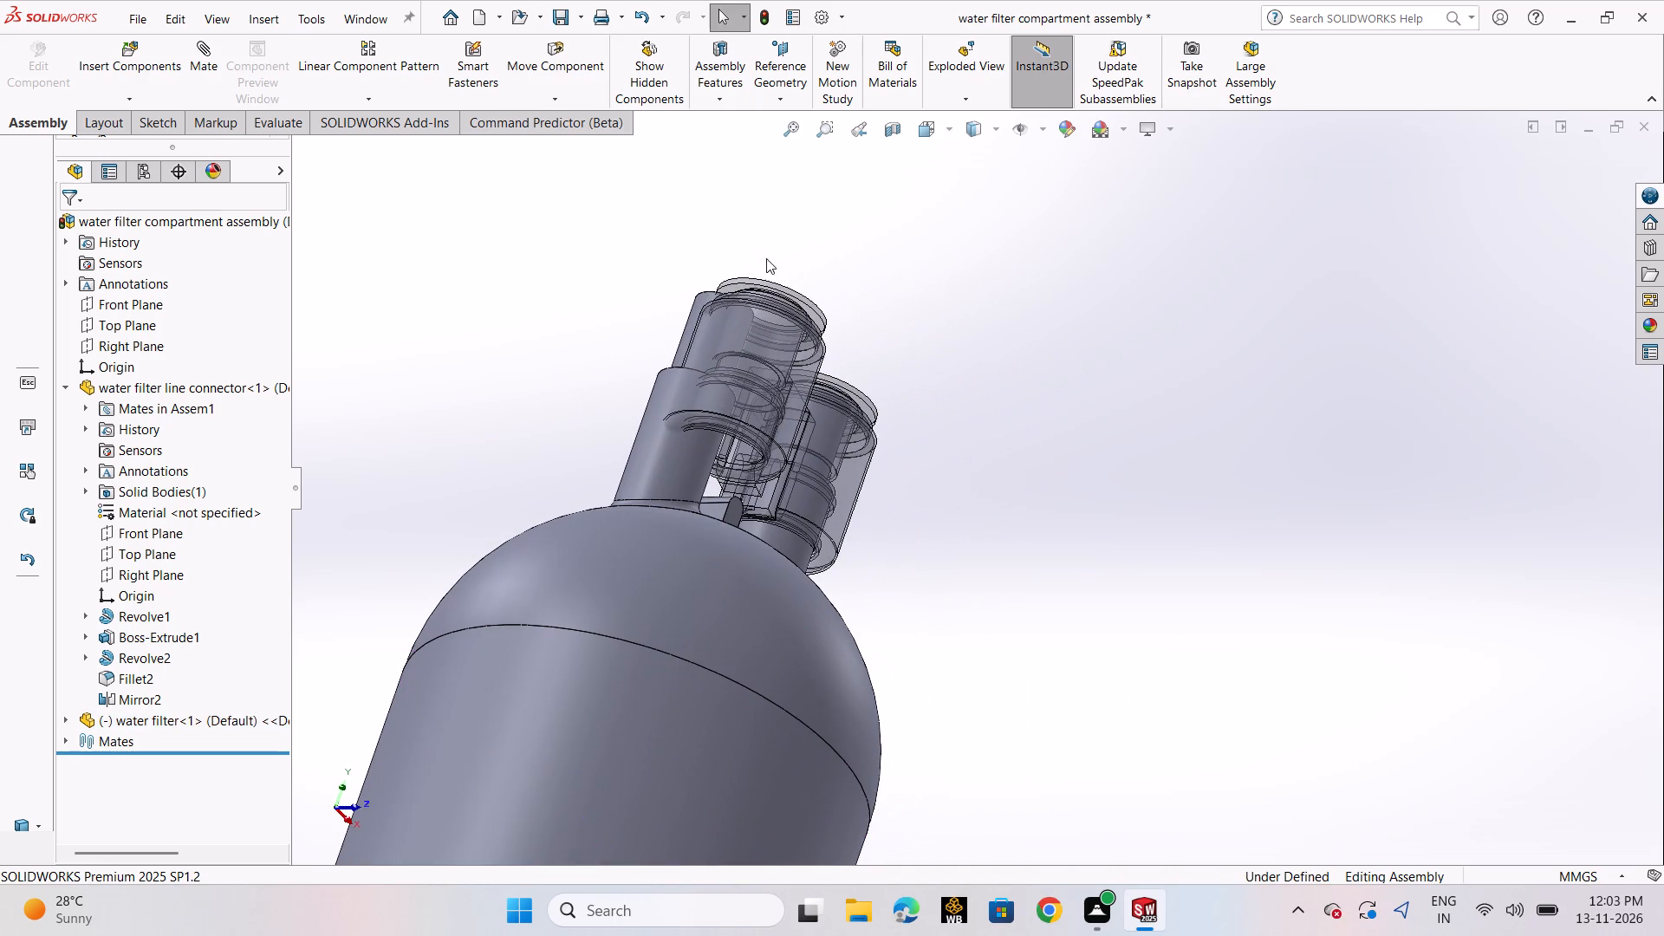
left_click(210, 62)
left_click(670, 469)
scroll(756, 462, "down", 6)
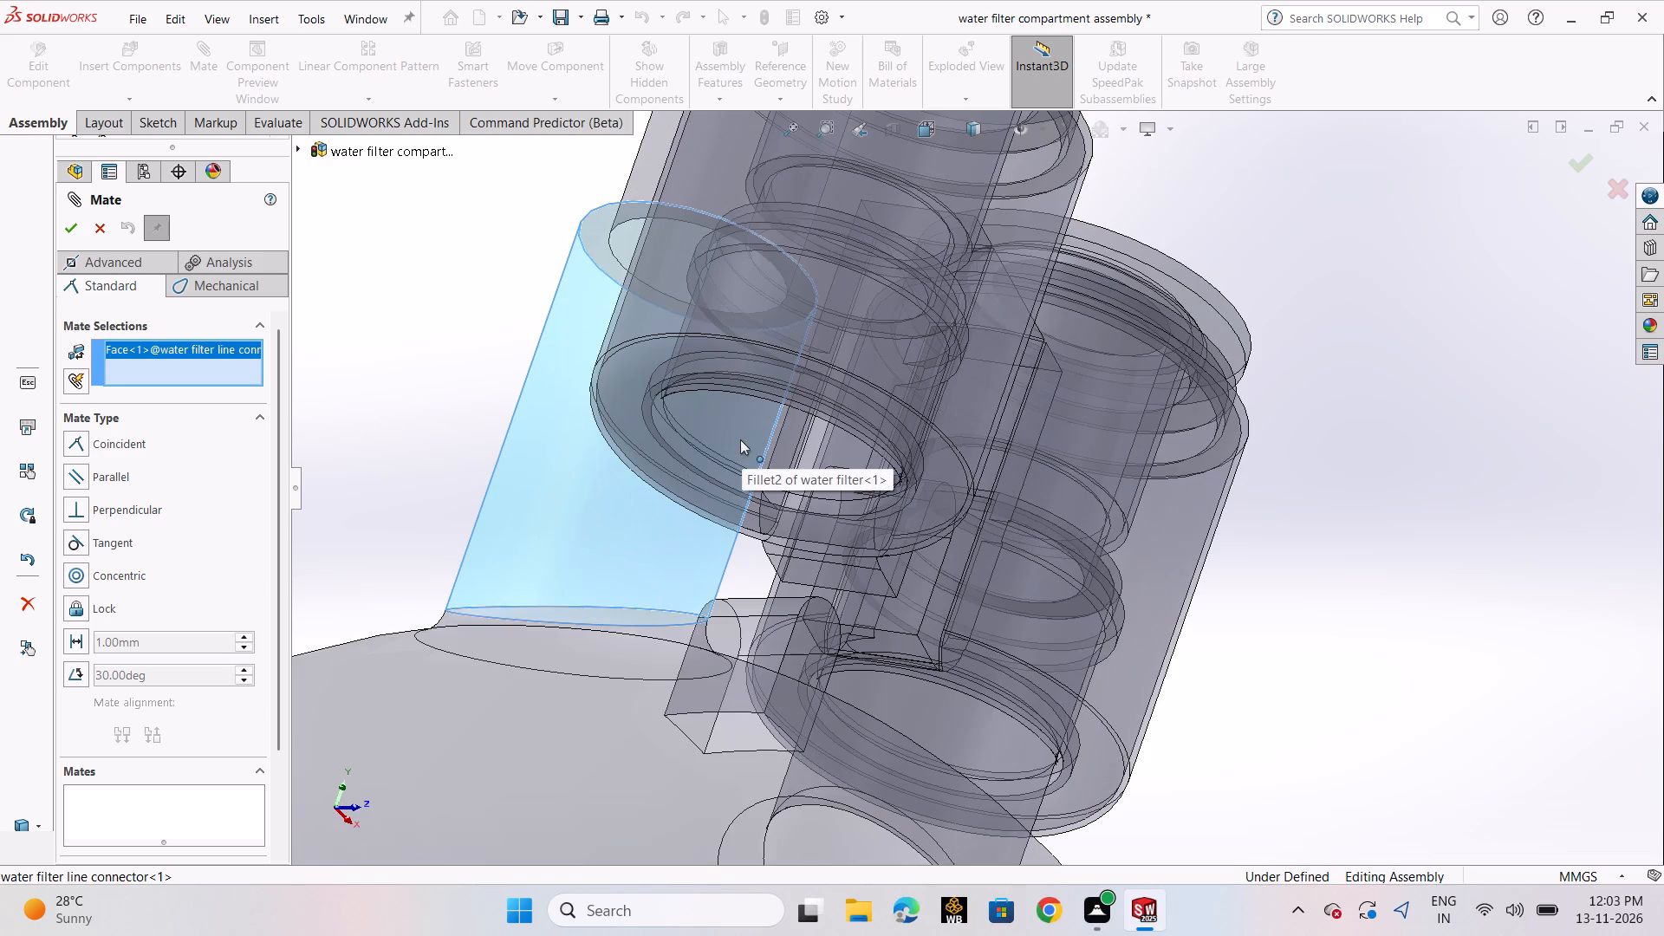
middle_click_drag(894, 451, 1003, 450)
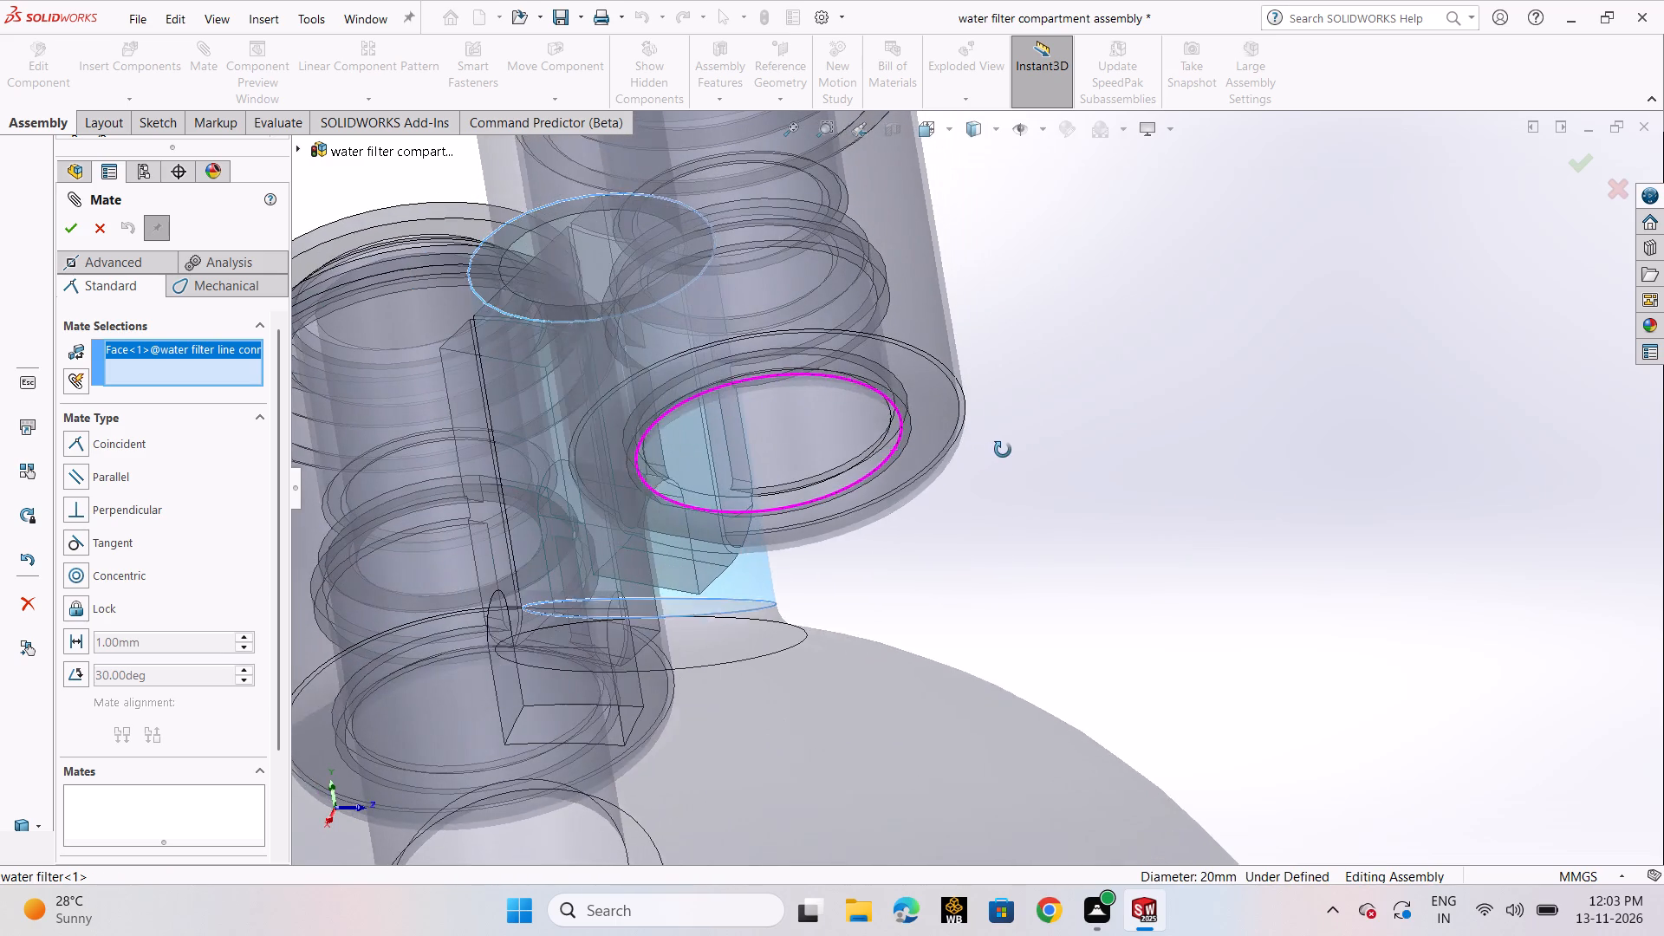
middle_click_drag(1003, 450, 1004, 449)
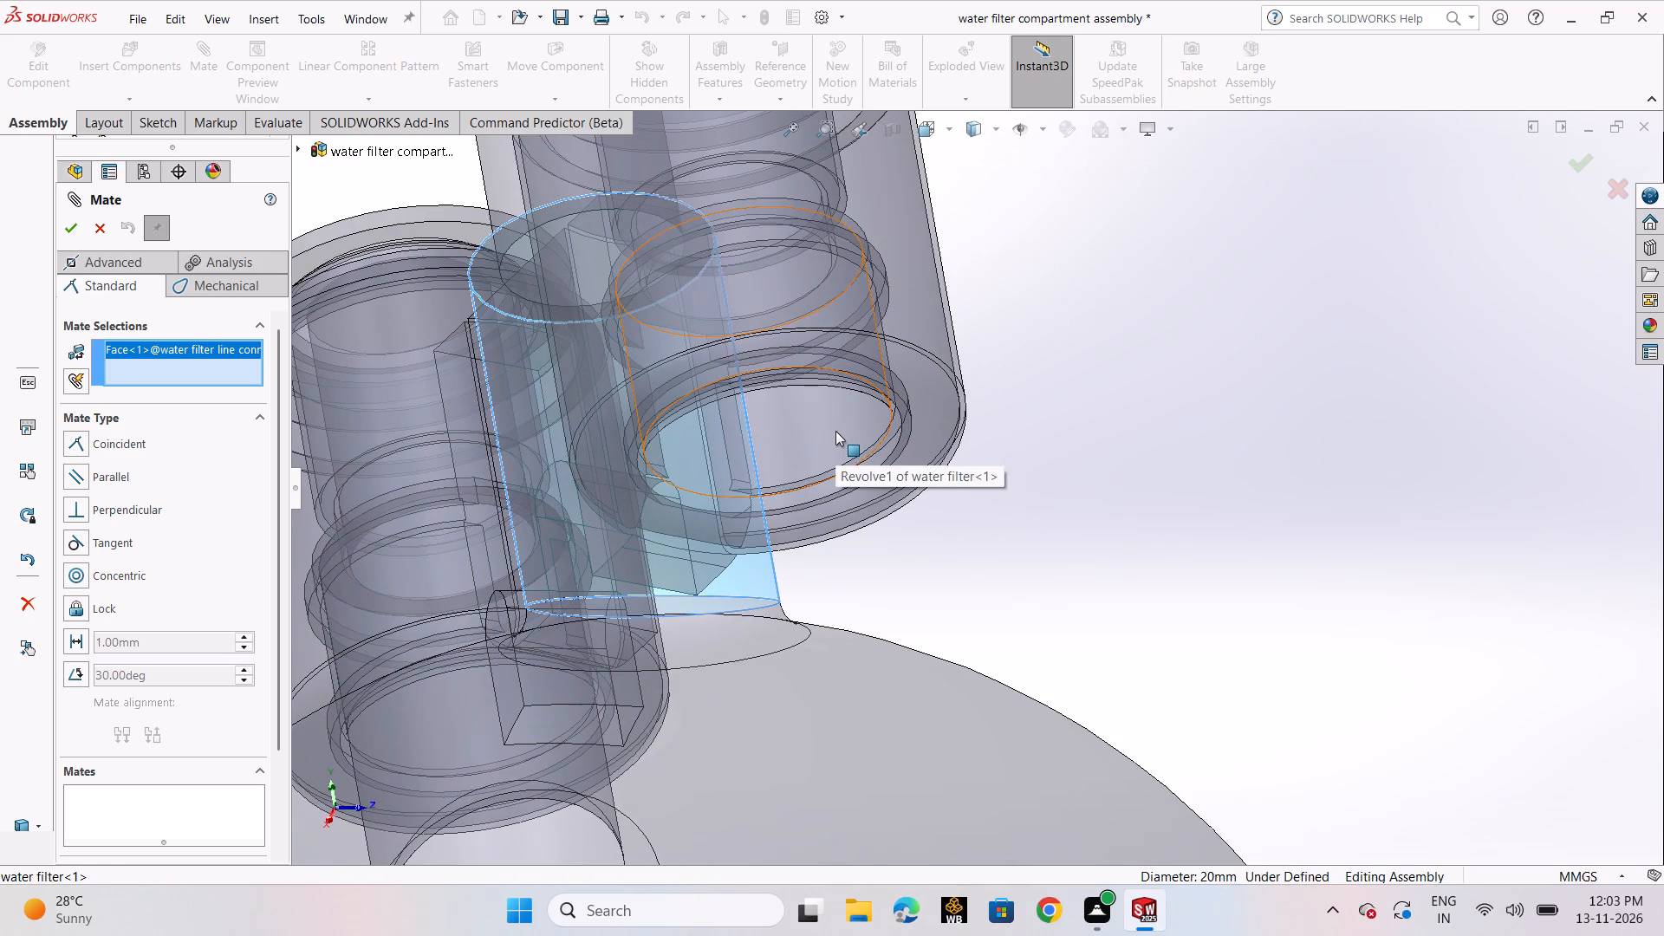
left_click(835, 426)
scroll(915, 425, "up", 6)
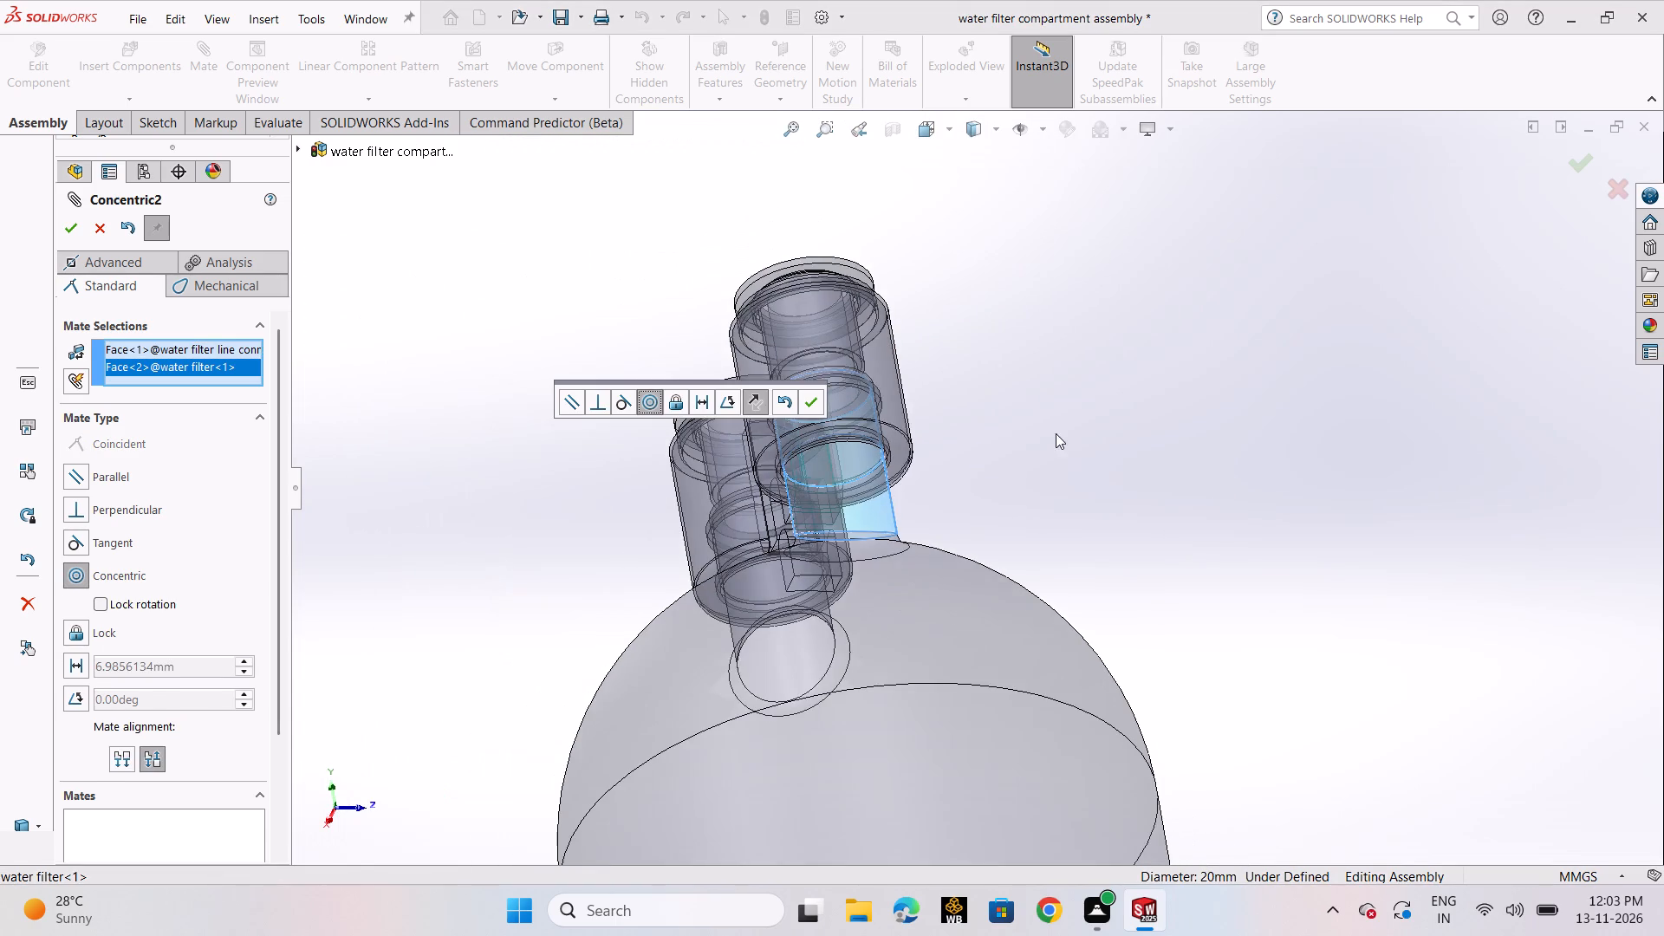
middle_click_drag(1040, 439, 922, 714)
scroll(920, 708, "up", 1)
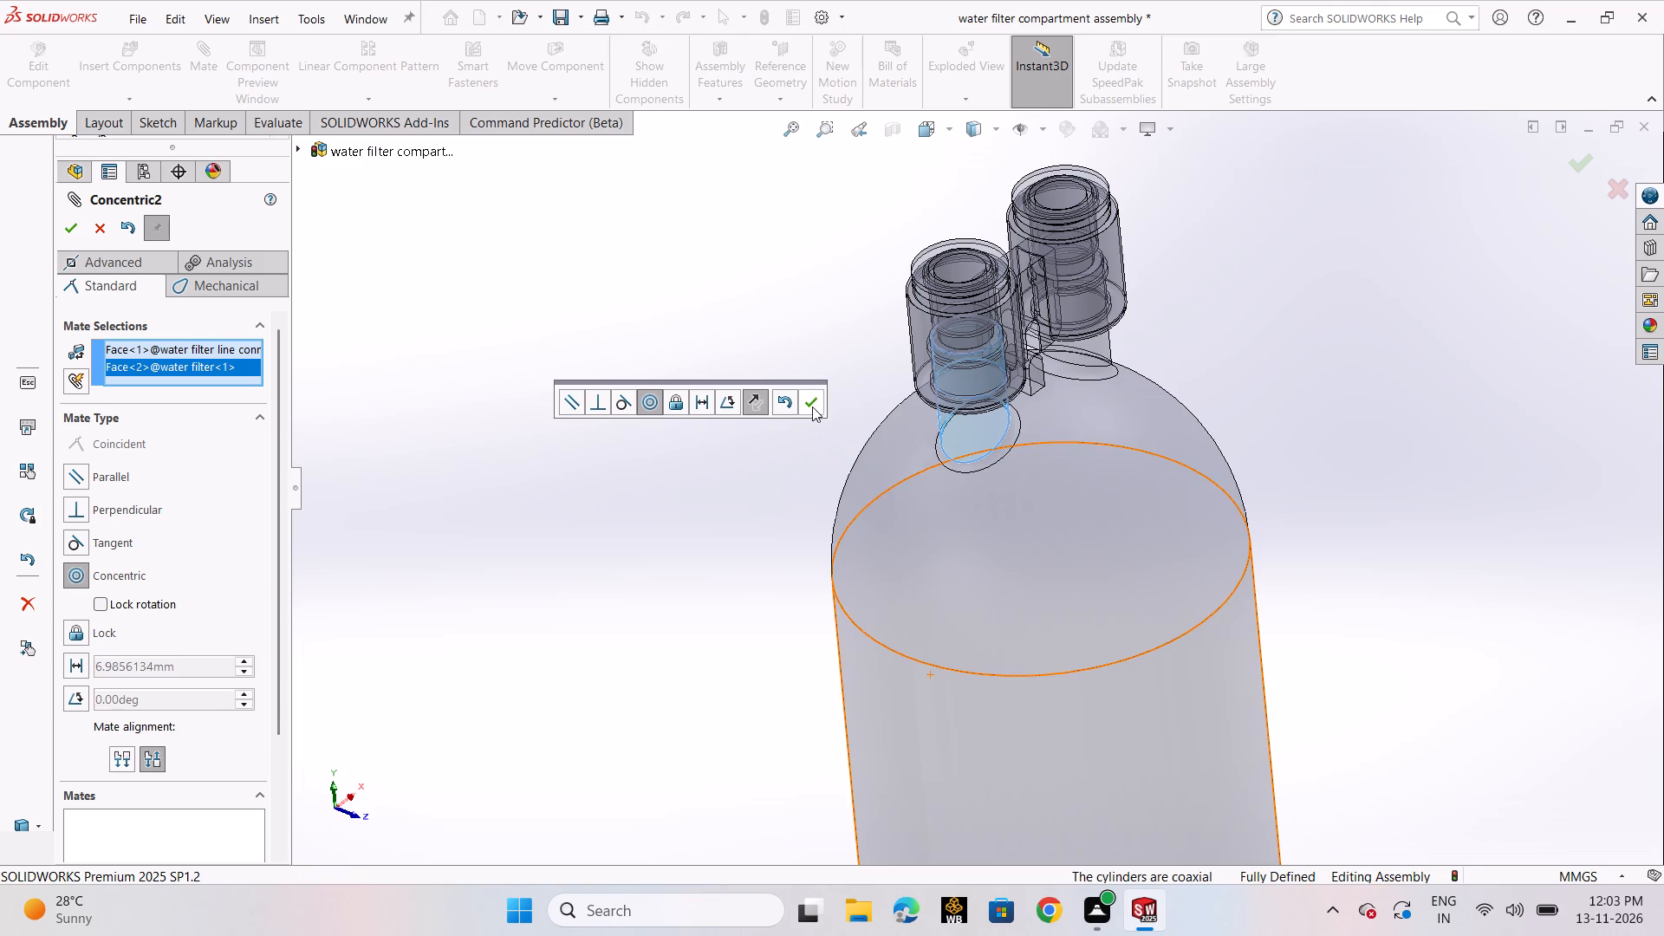
left_click(812, 406)
scroll(959, 428, "up", 3)
scroll(1111, 435, "up", 2)
middle_click_drag(1099, 425, 1008, 540)
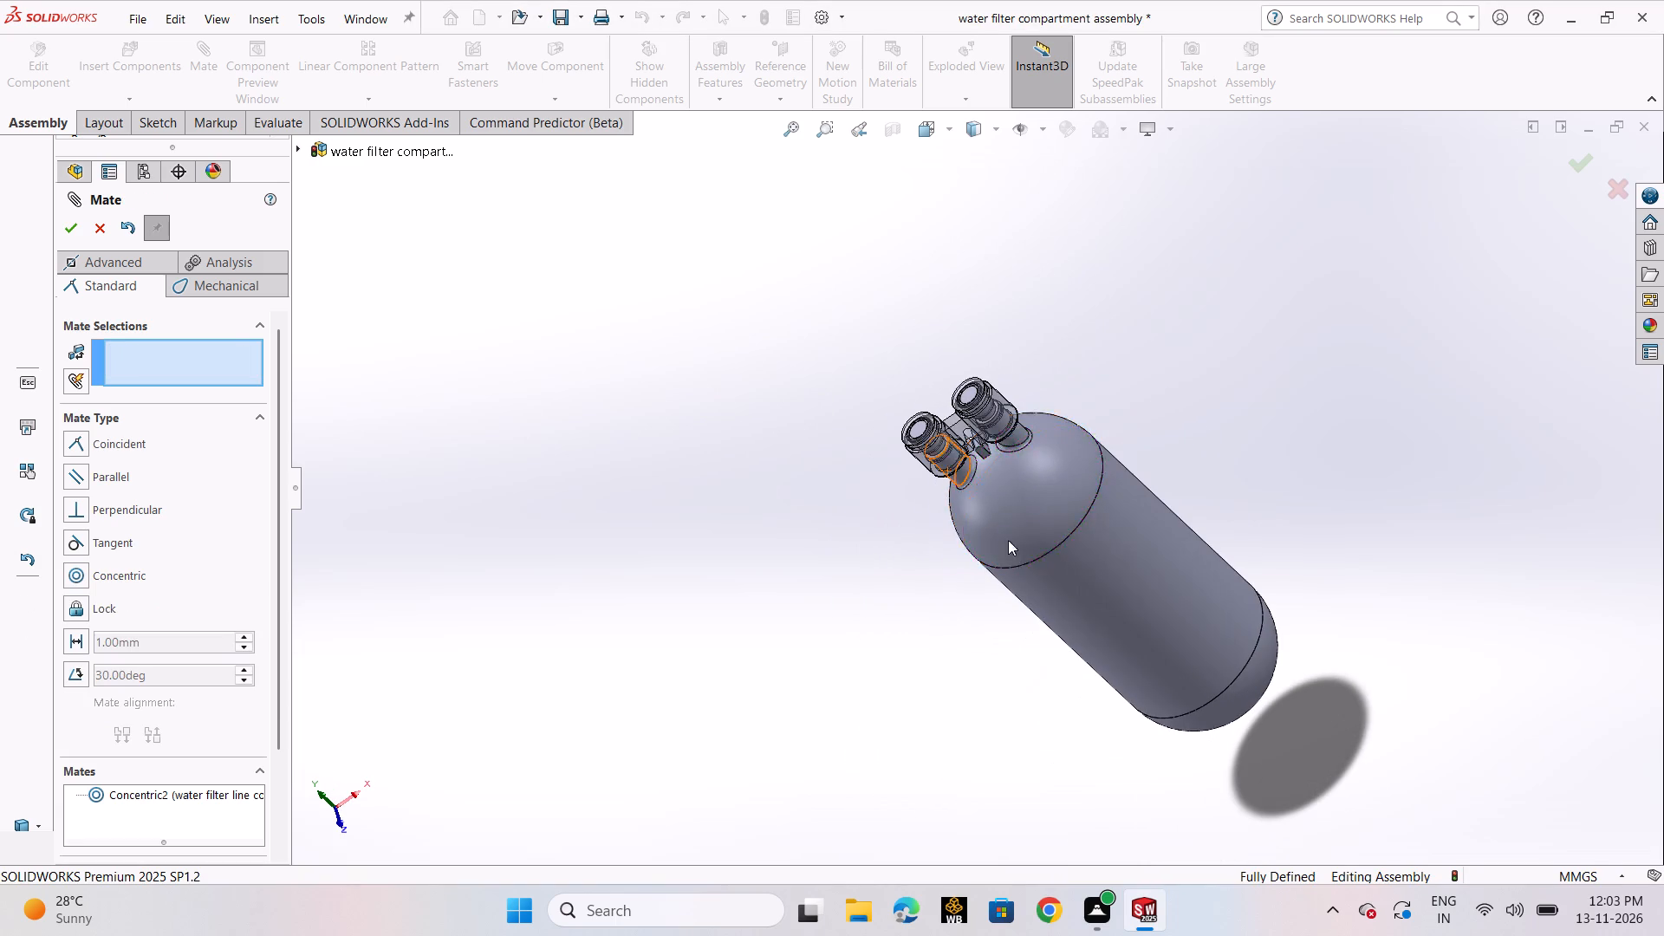
left_click(79, 231)
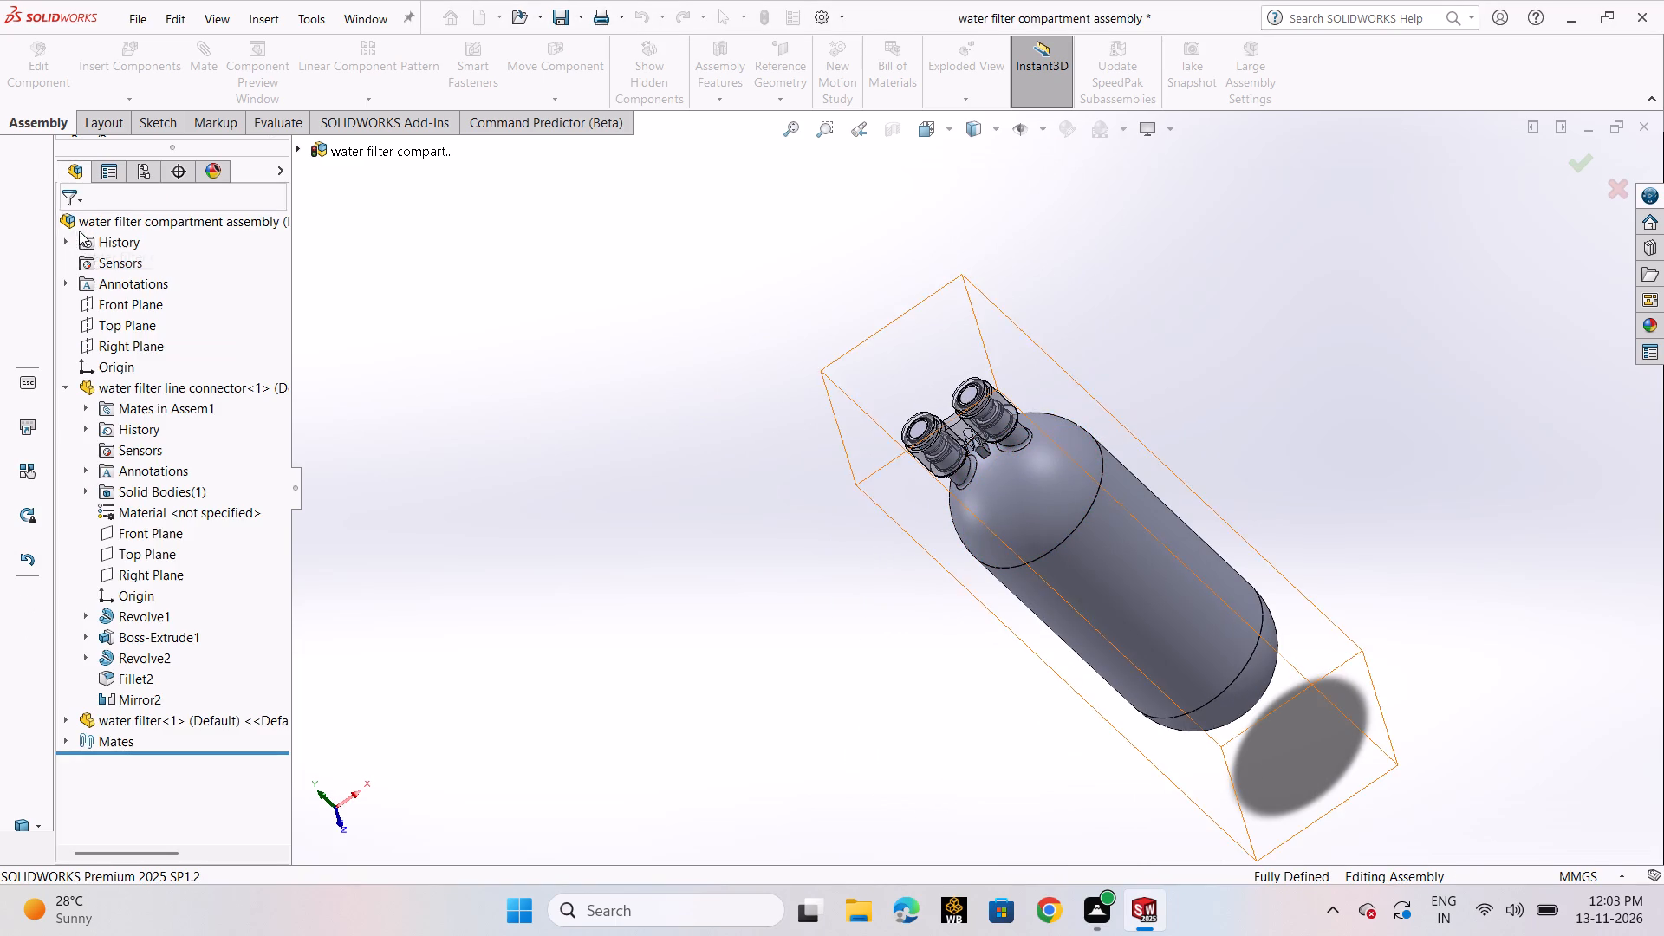
Switch the water filter component back from transparent to opaque display, with the assembly in isometric view.
key("ctrl+7")
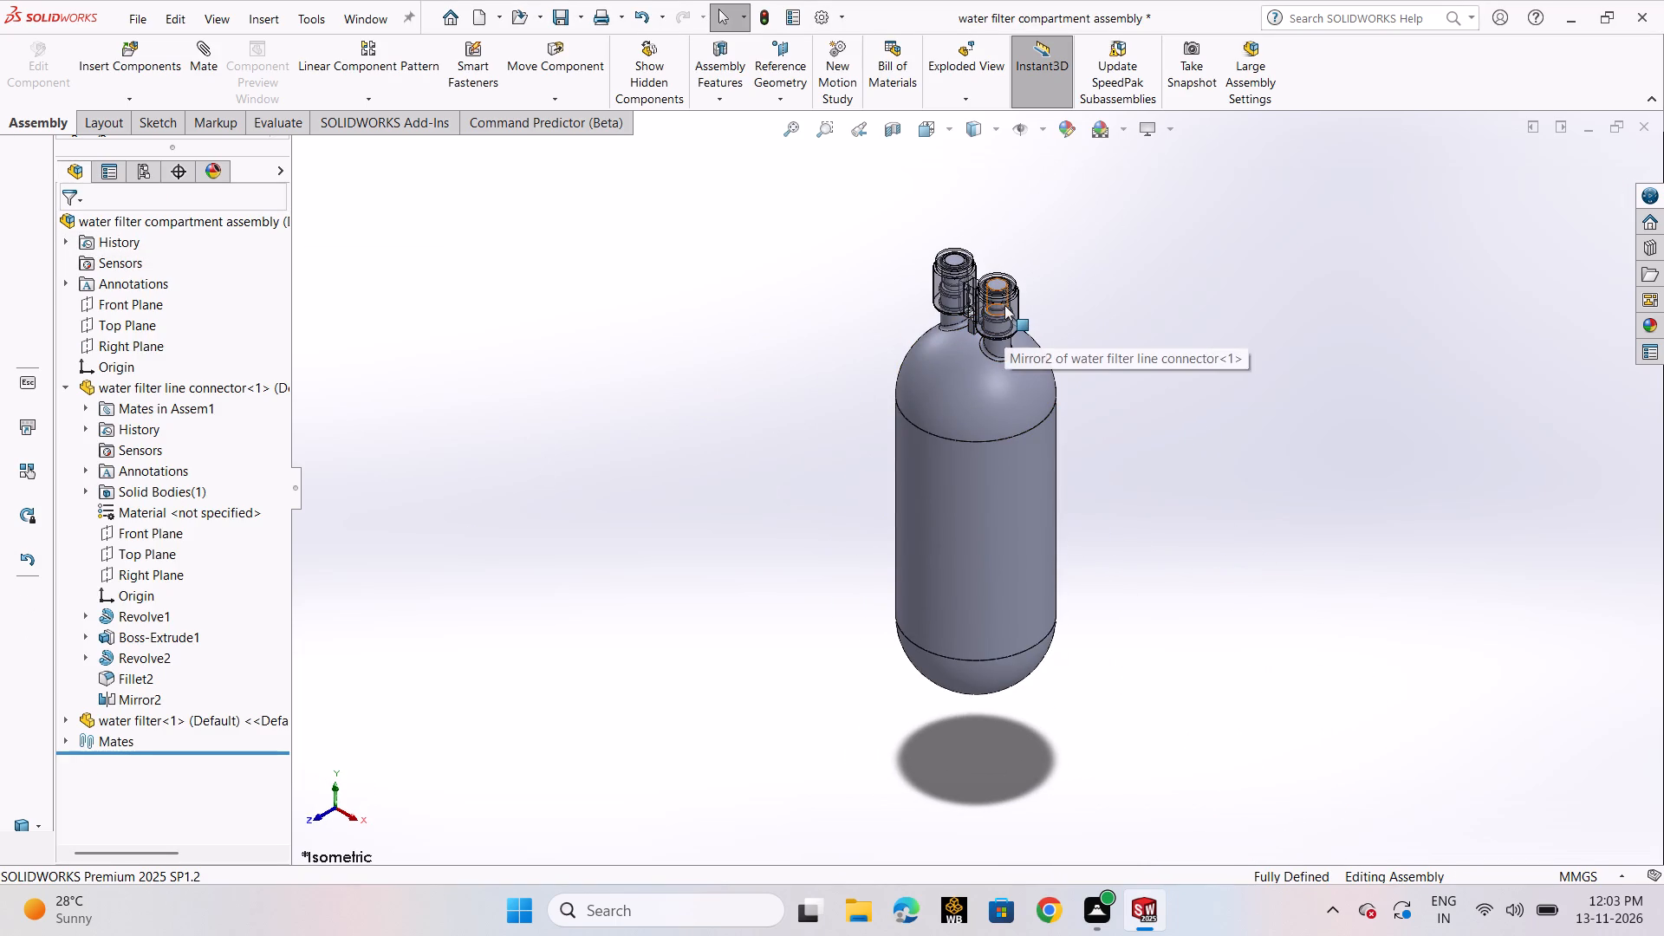
left_click(118, 721)
right_click(118, 721)
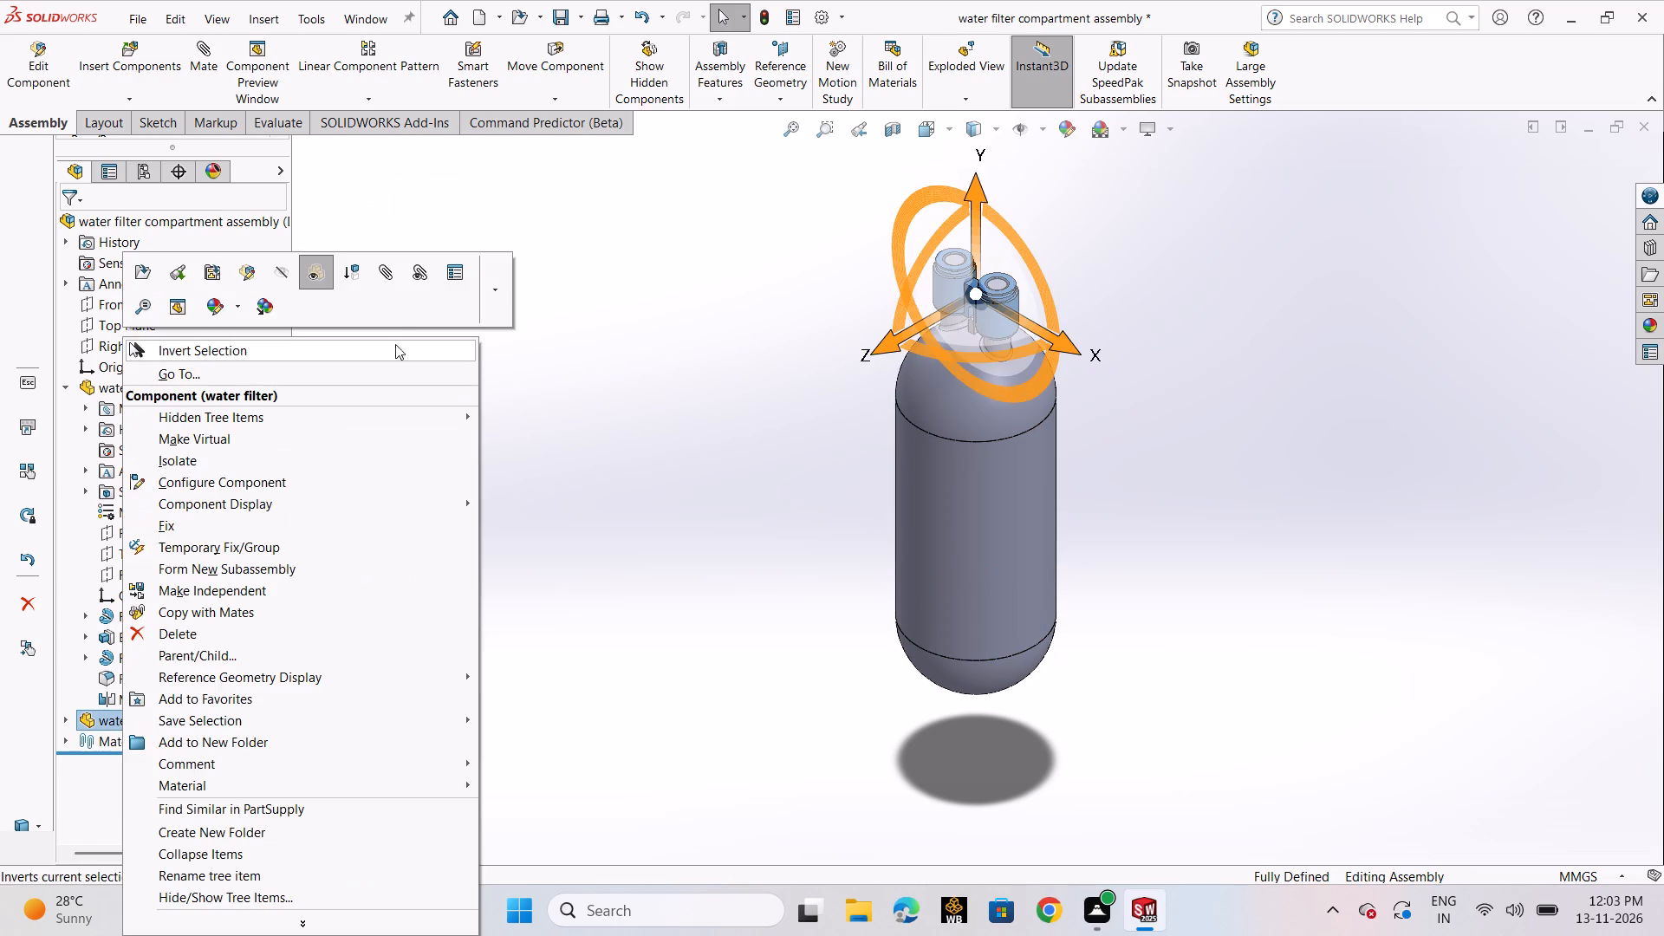
left_click(305, 271)
left_click(559, 458)
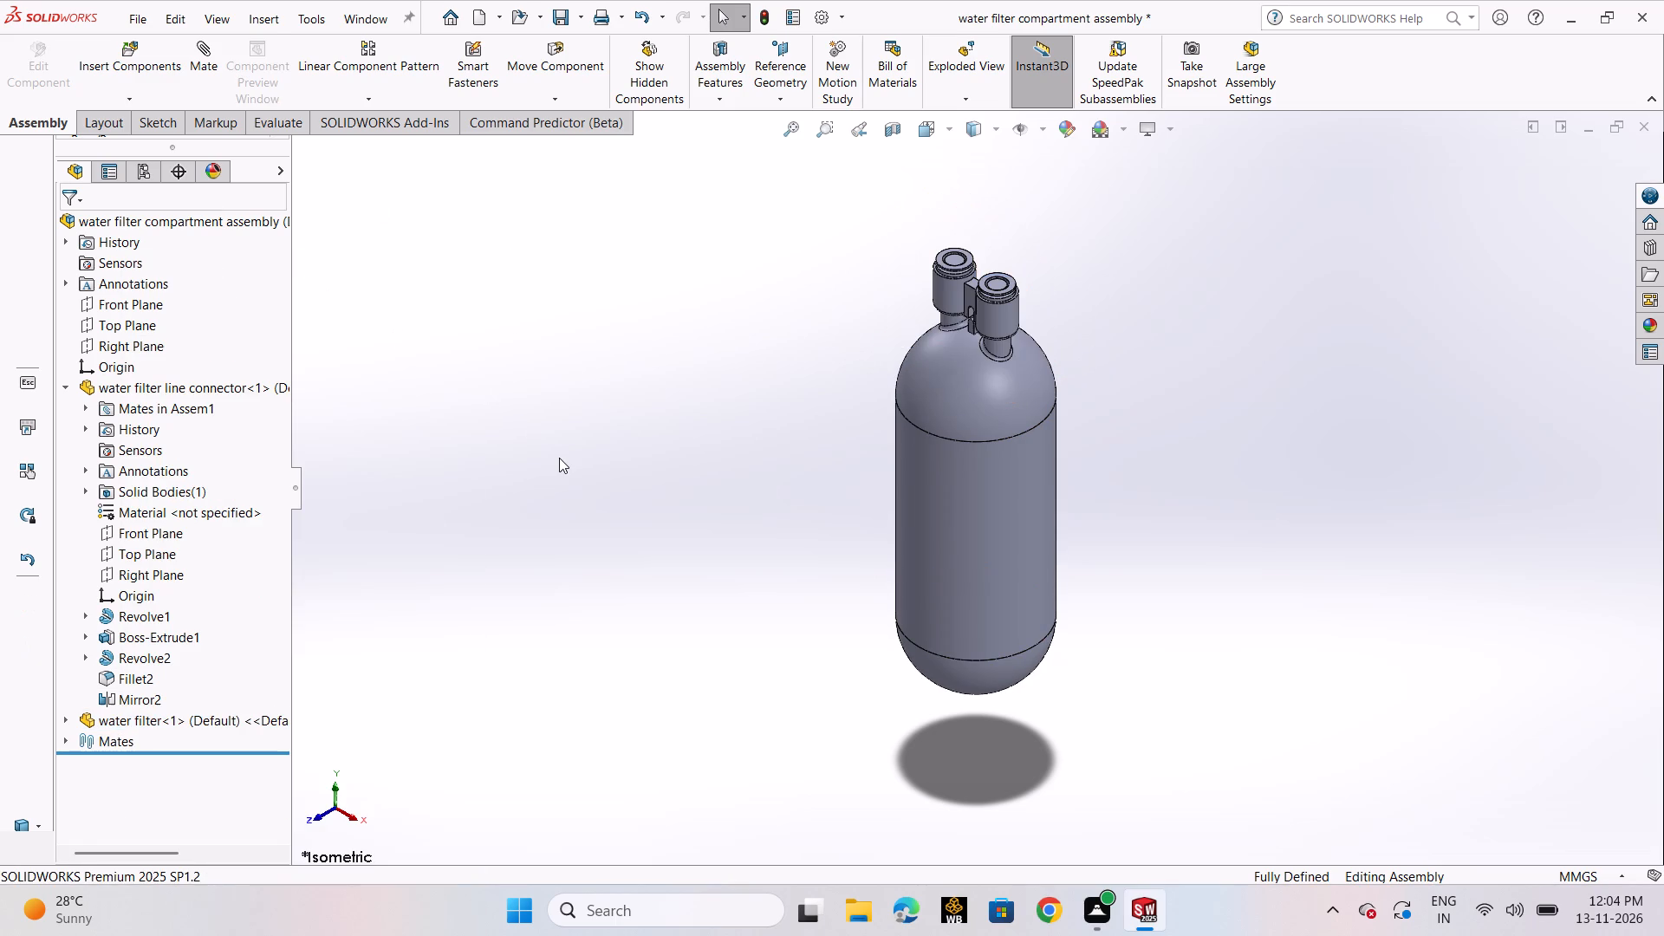
key("ctrl+7")
key("ctrl+7")
In the water filter line connector part, try peach, orange and pink, set the whole part's colour to white, and save it.
scroll(740, 583, "up", 2)
left_click(1141, 811)
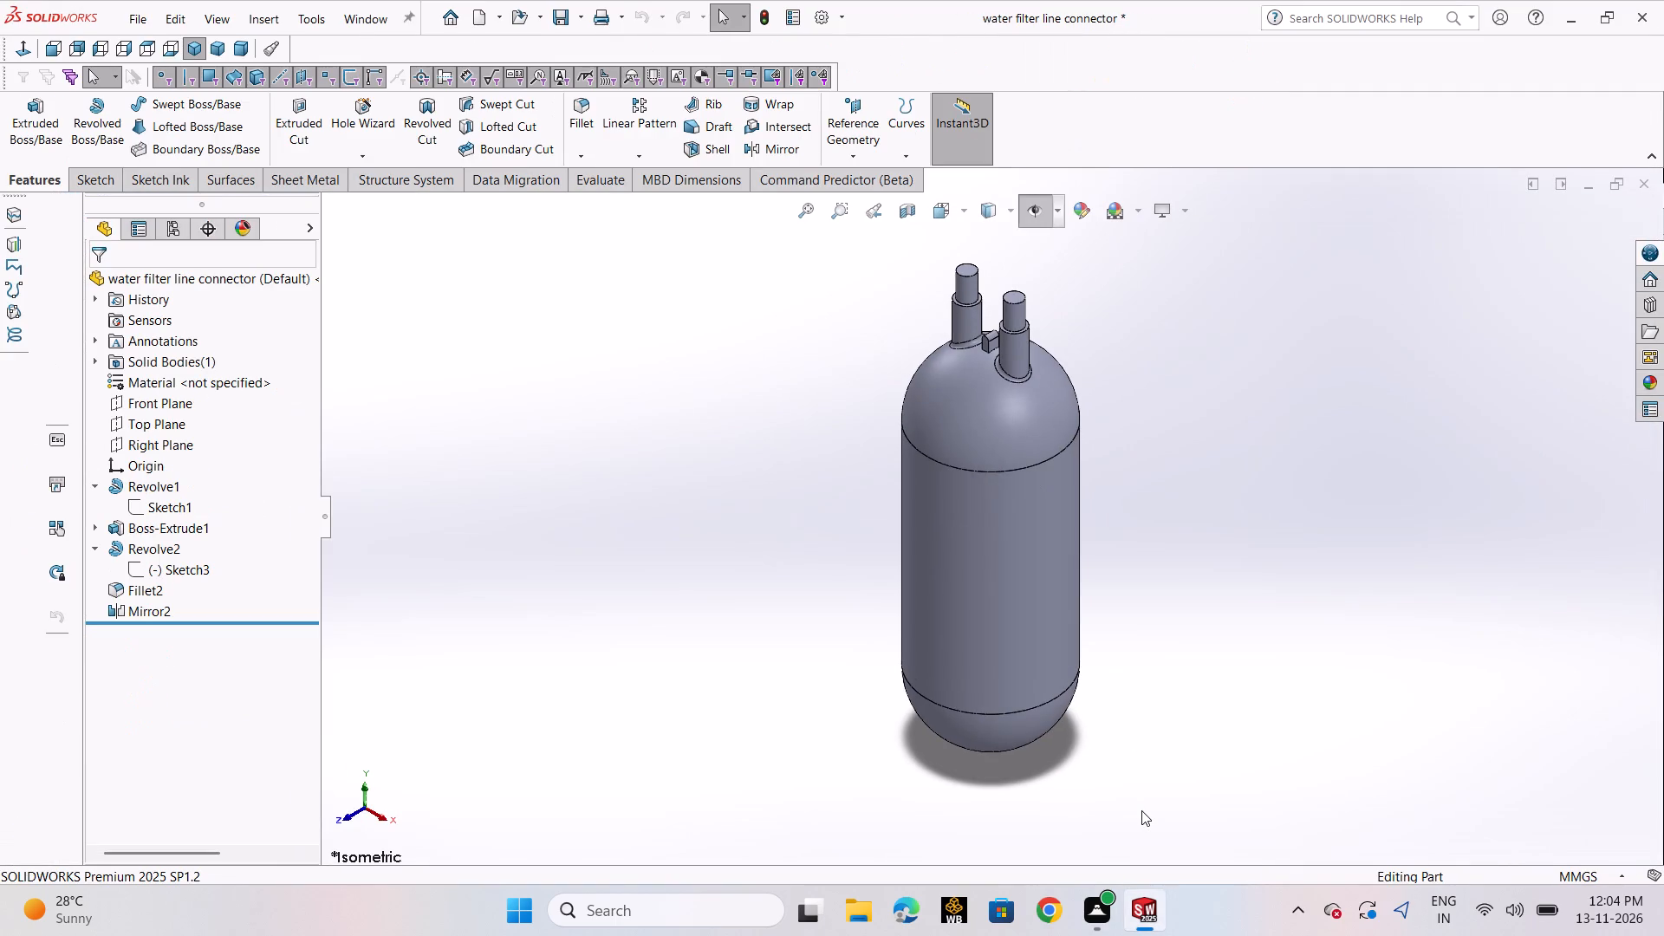
left_click(1070, 208)
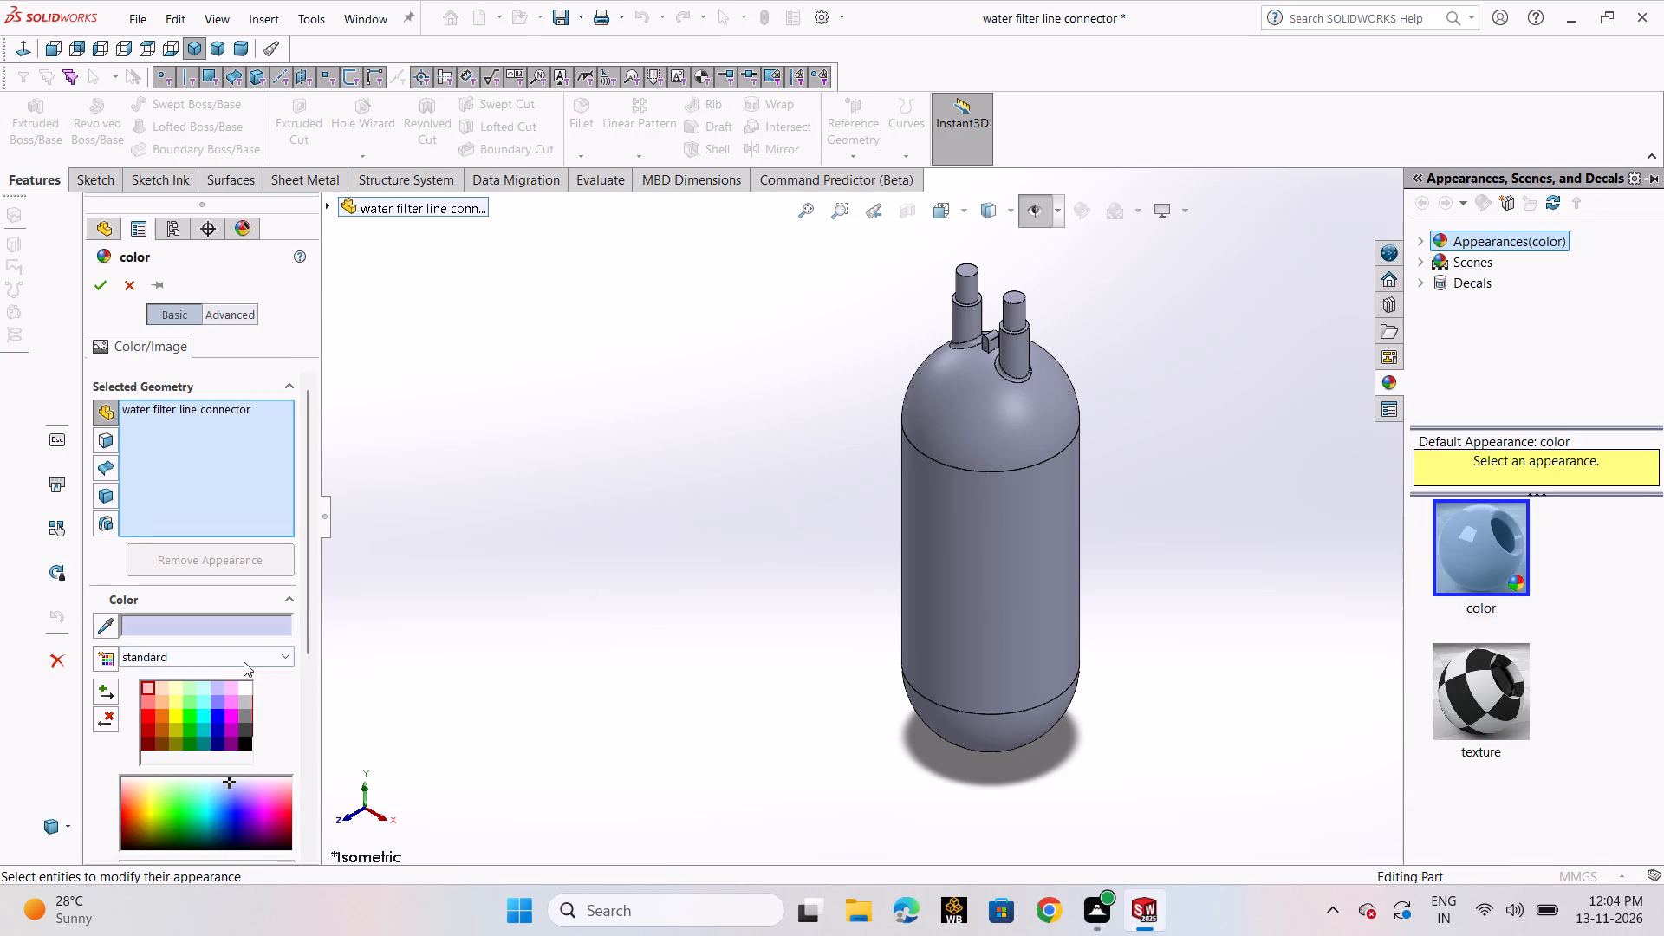
left_click(157, 690)
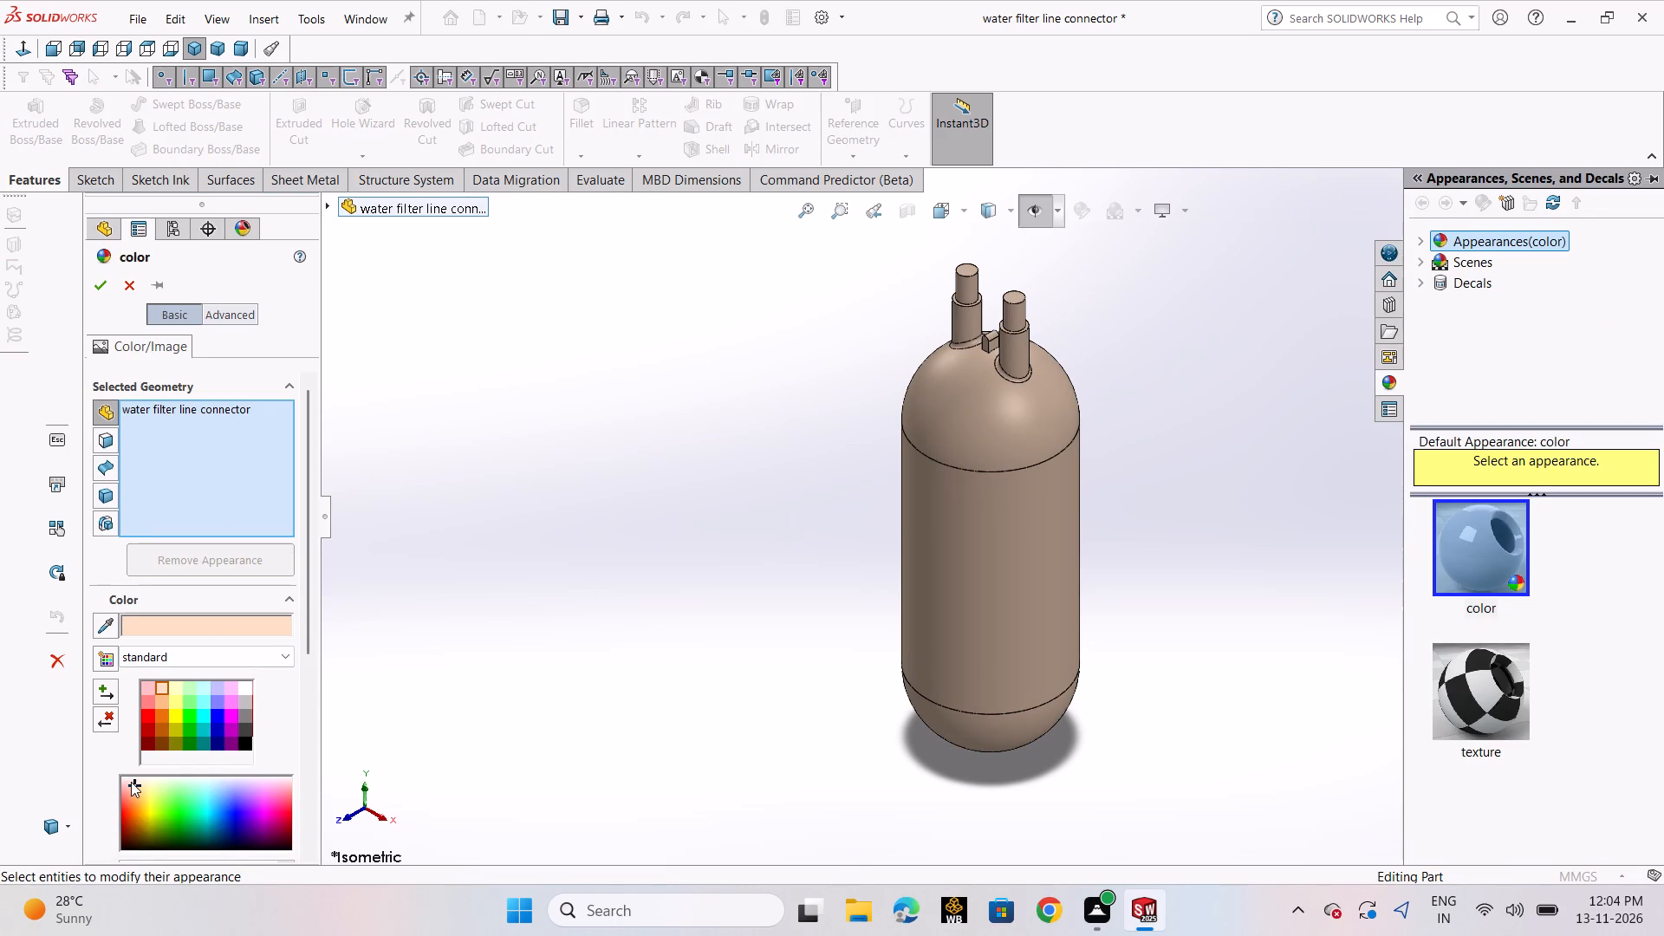
left_click_drag(131, 782, 115, 758)
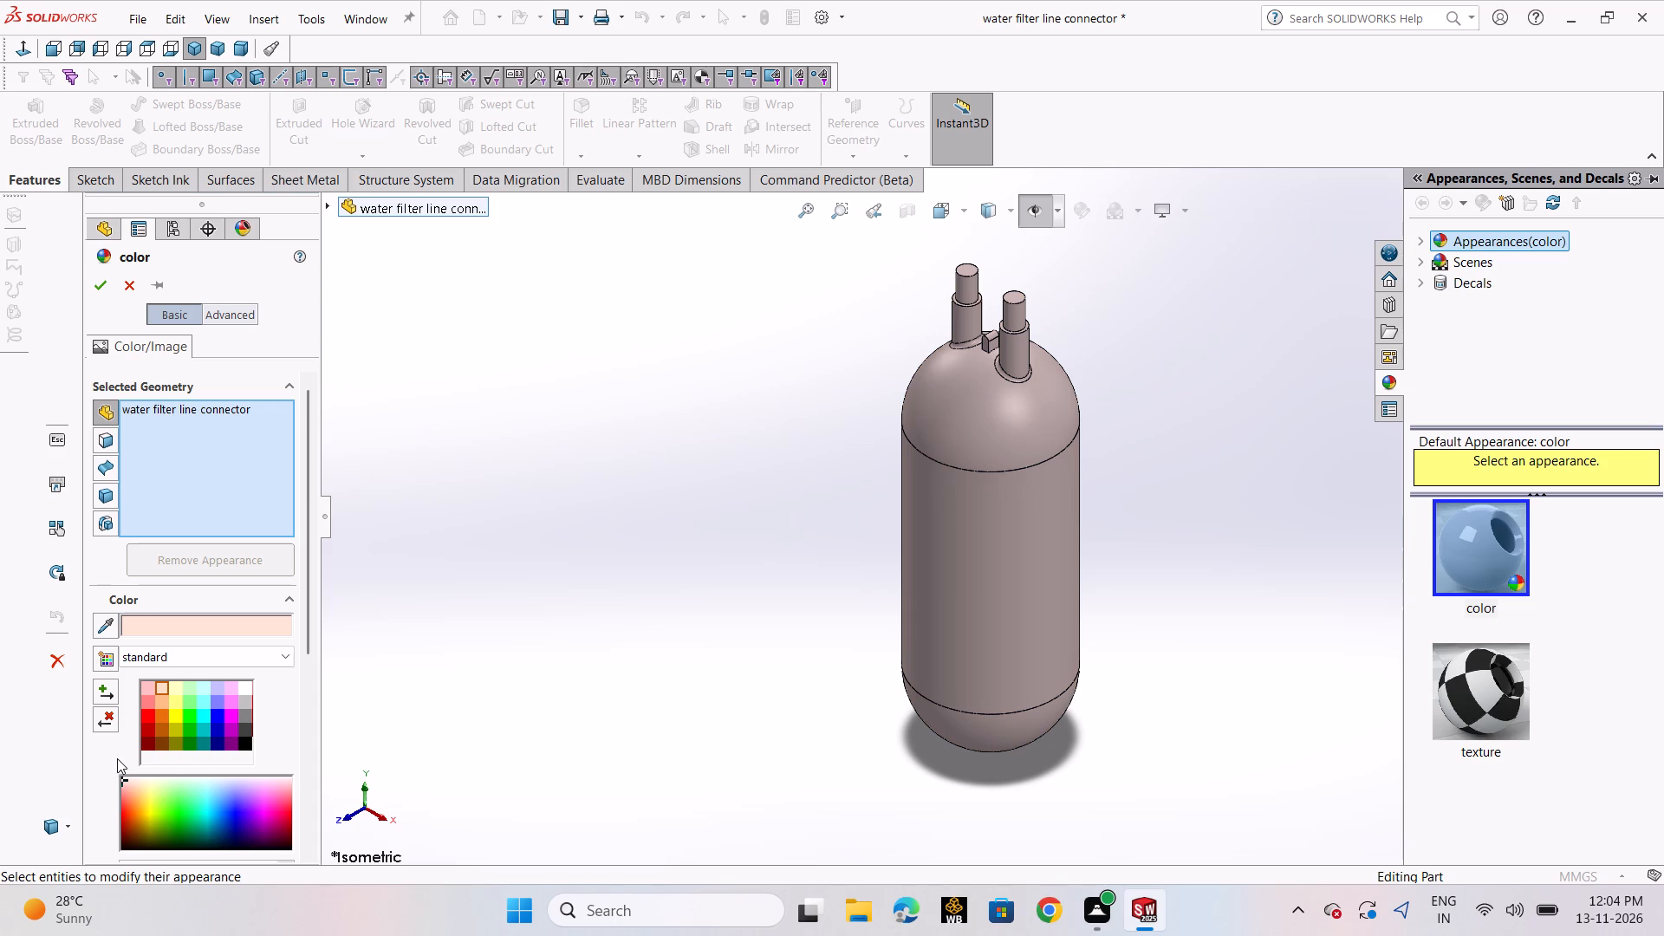
left_click_drag(125, 778, 138, 772)
left_click(165, 716)
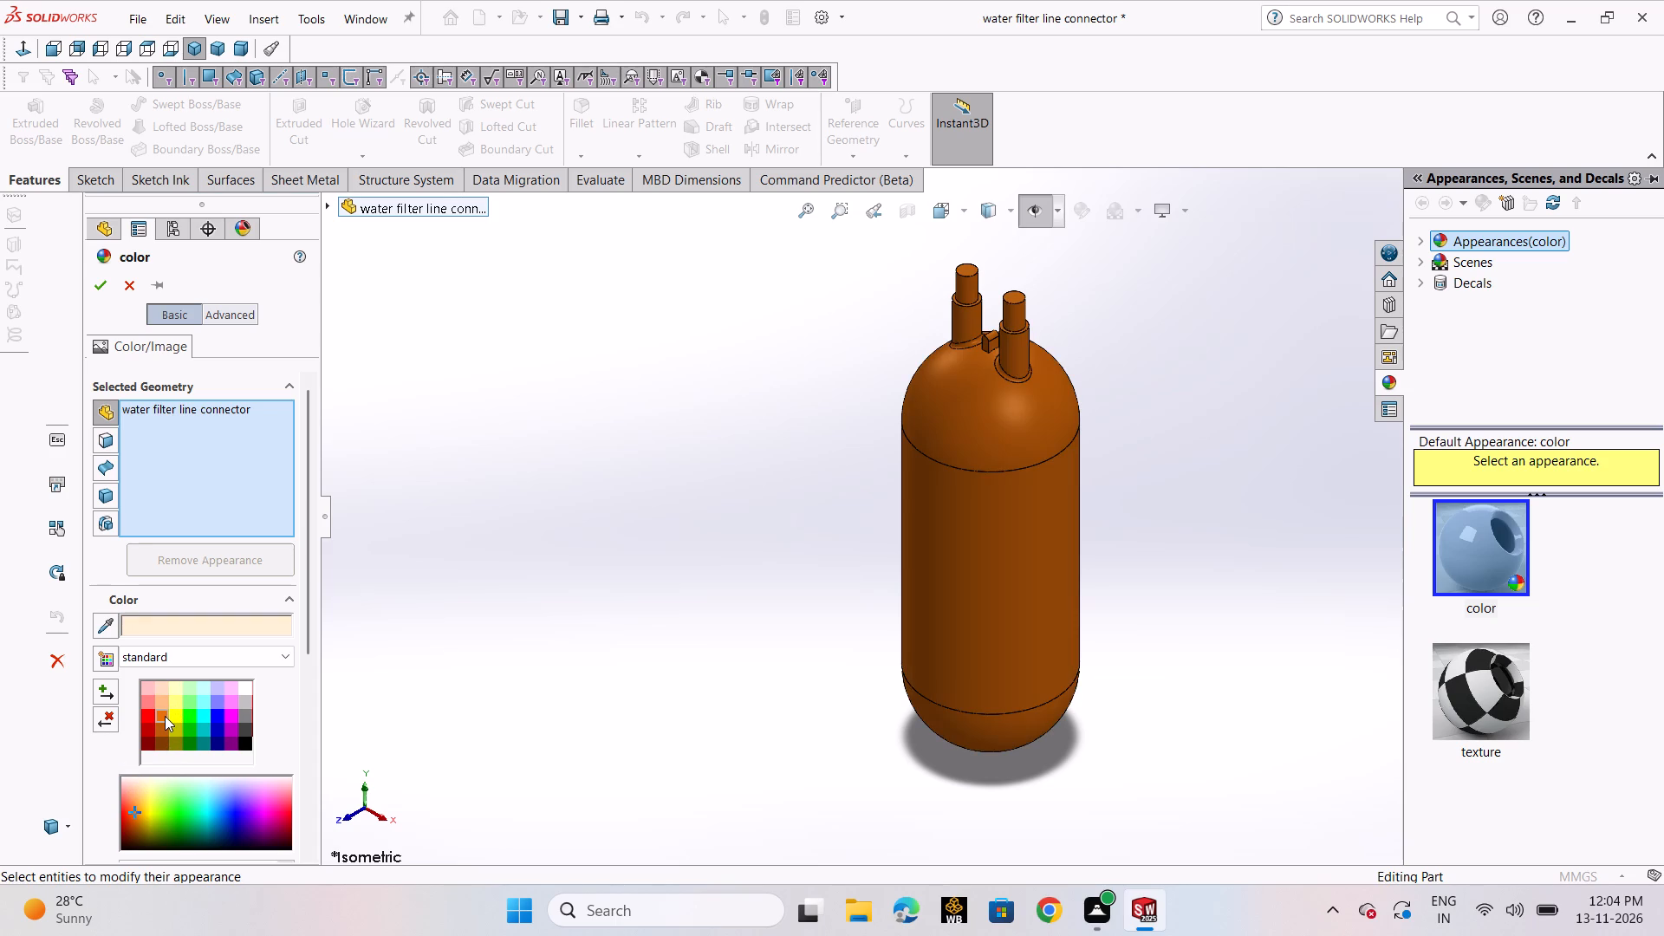
left_click(153, 686)
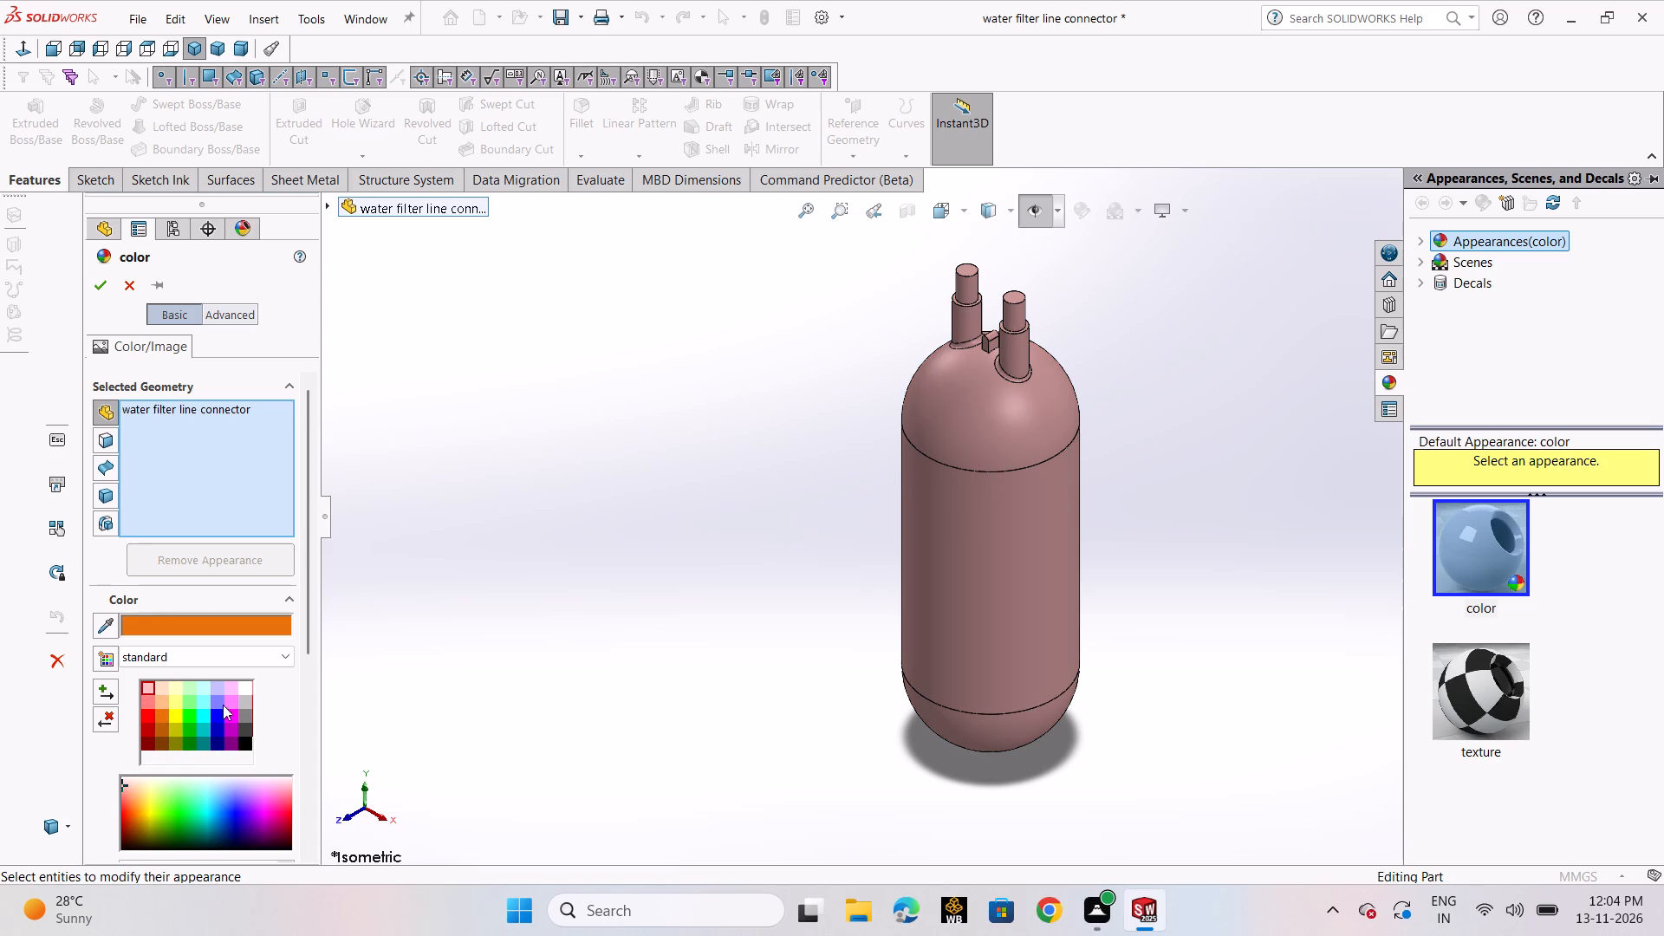
left_click(247, 686)
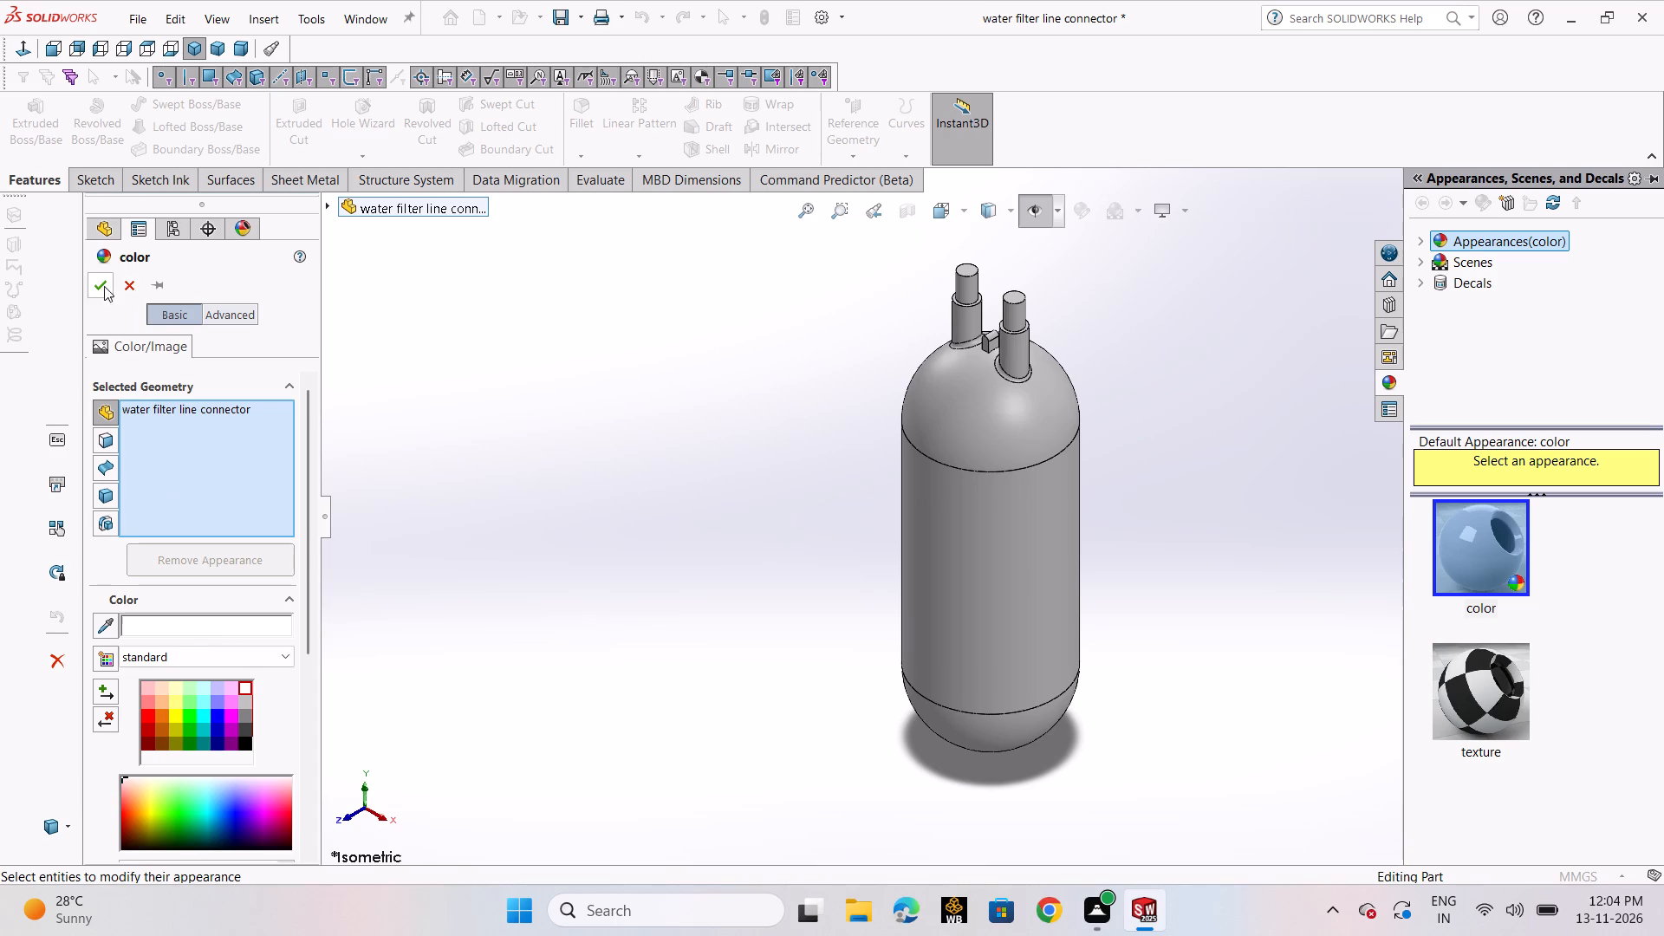
left_click(91, 289)
left_click(426, 472)
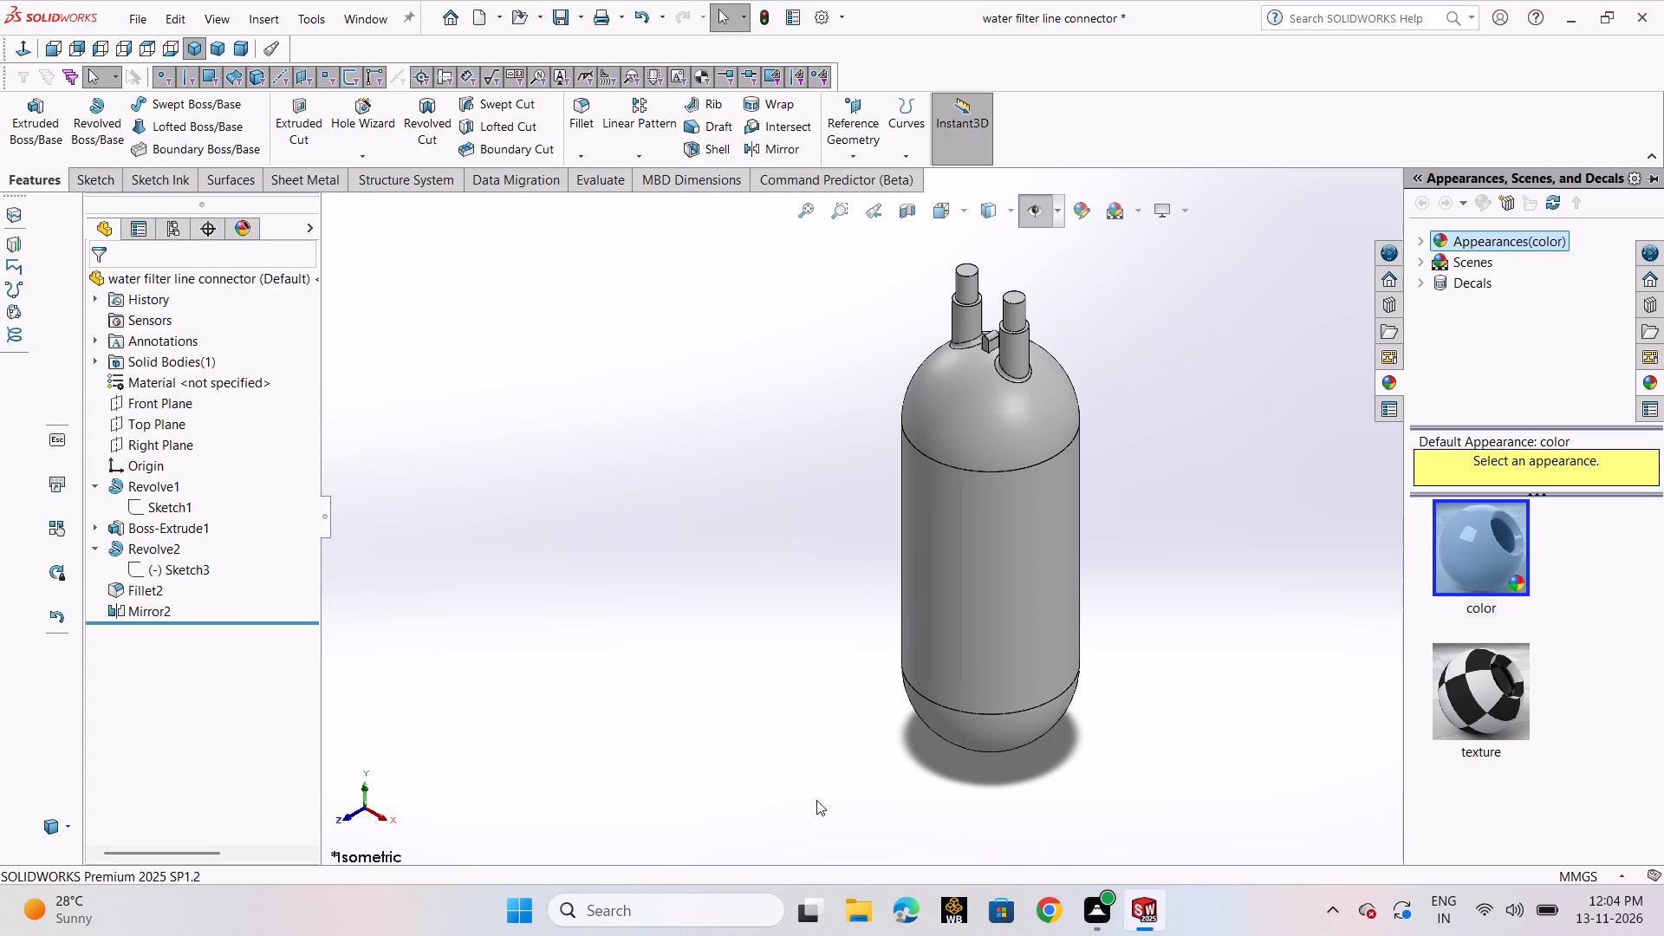
key("ctrl+s")
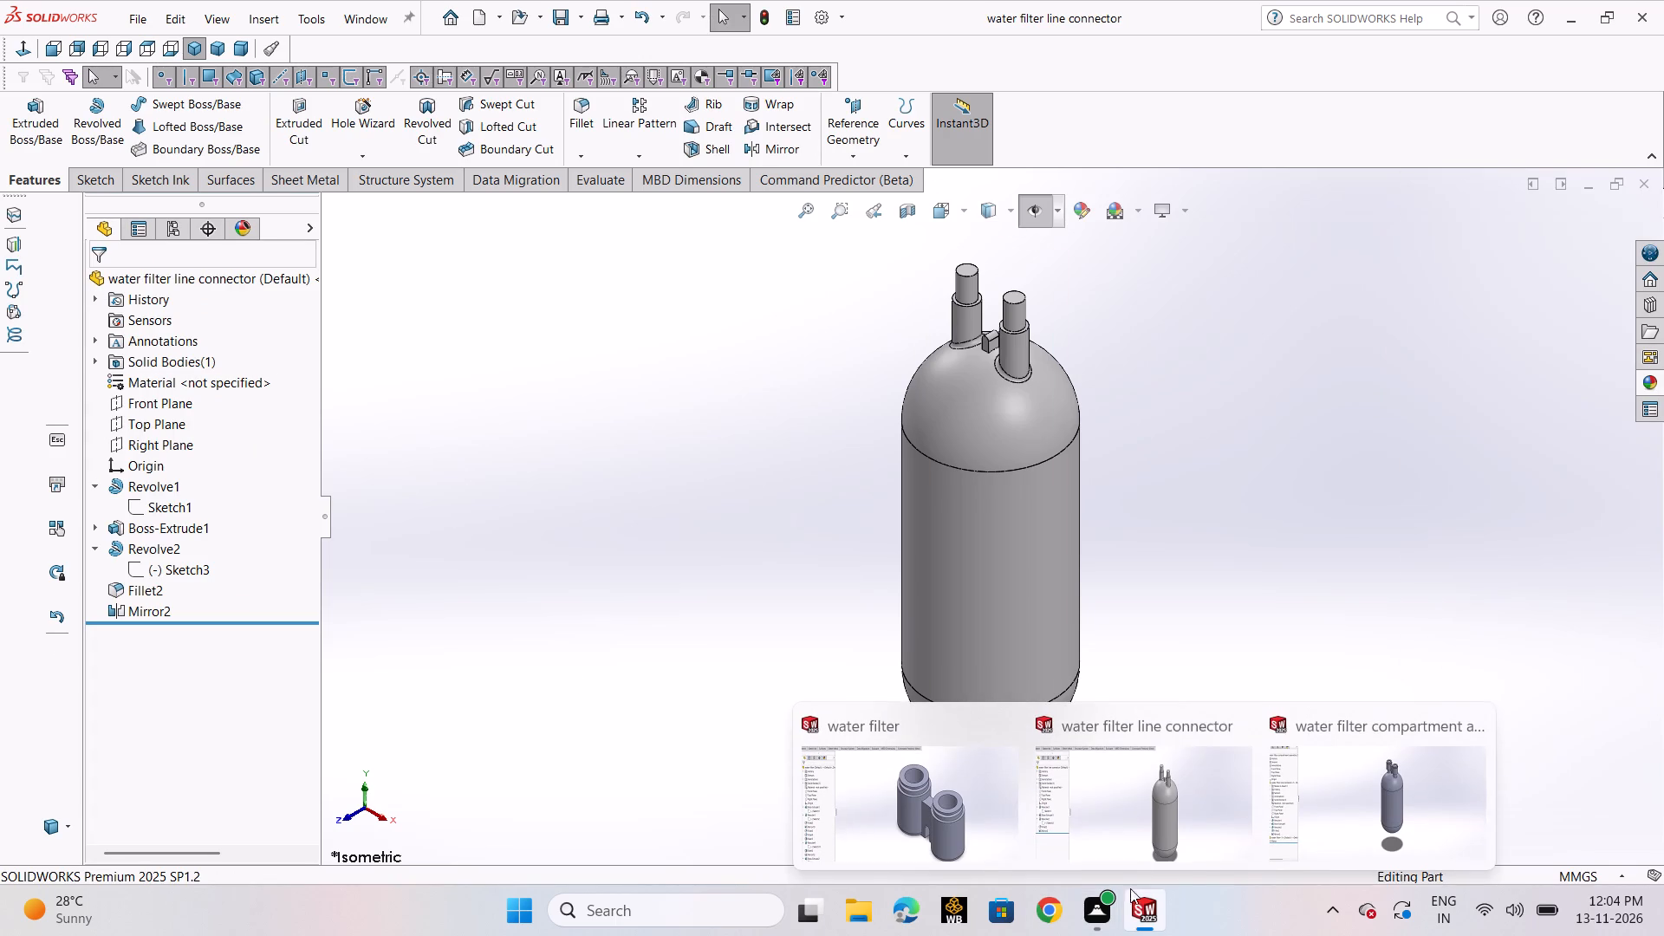
In the water filter part, colour the outer cylindrical face of the rear socket white.
left_click(1011, 817)
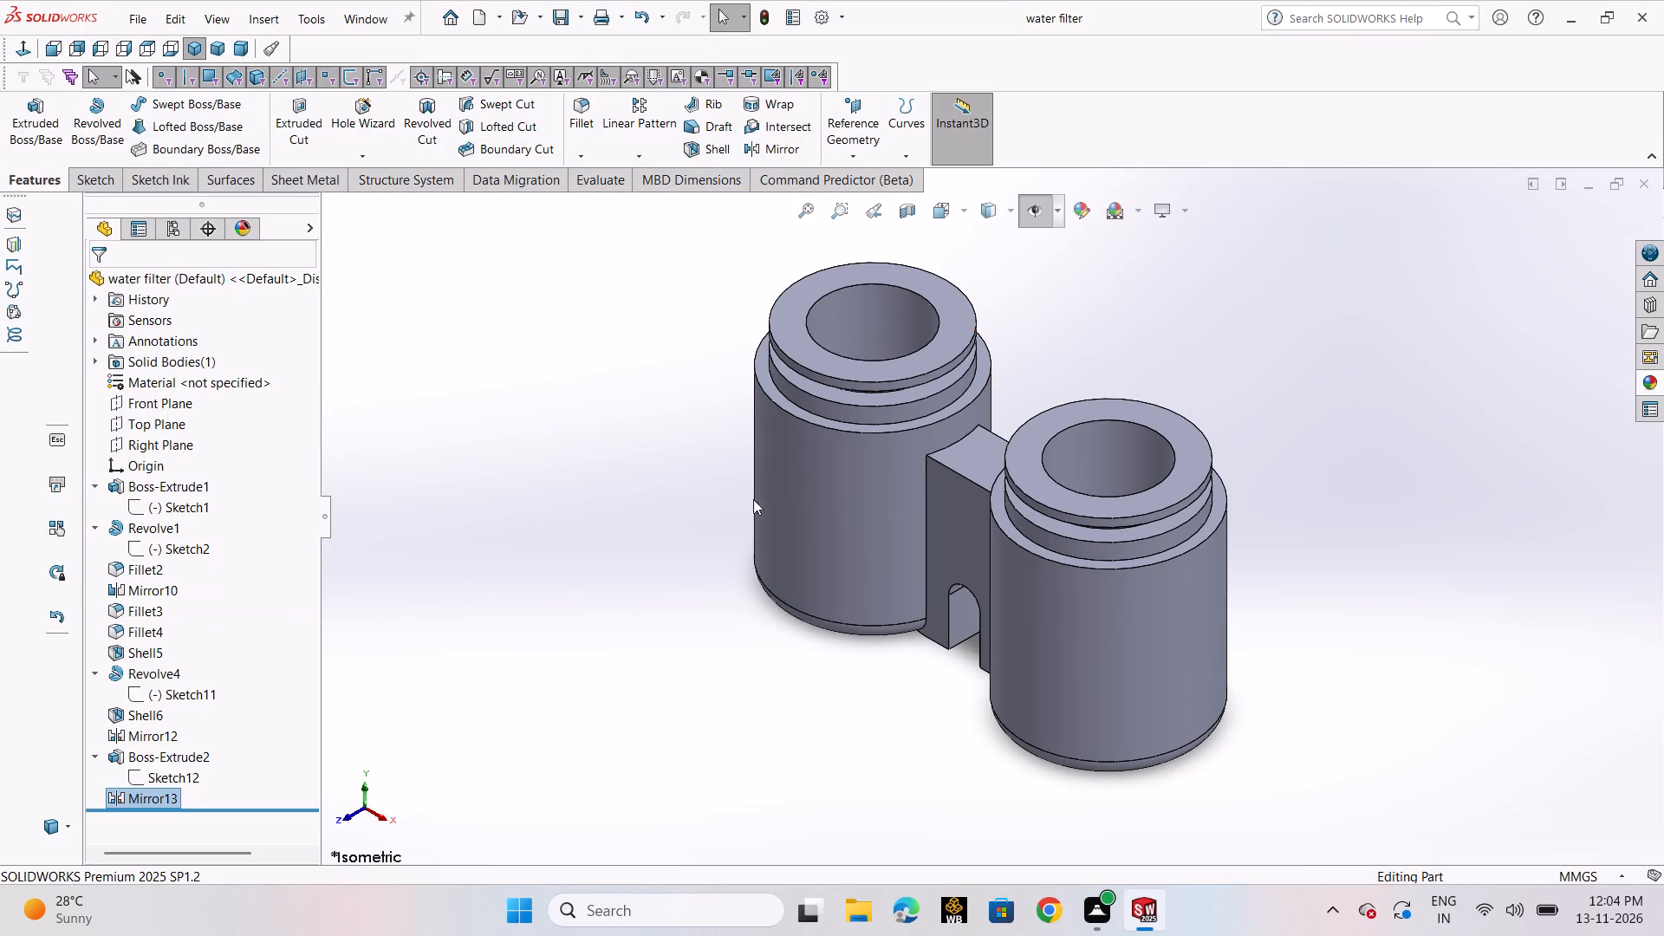
left_click(796, 499)
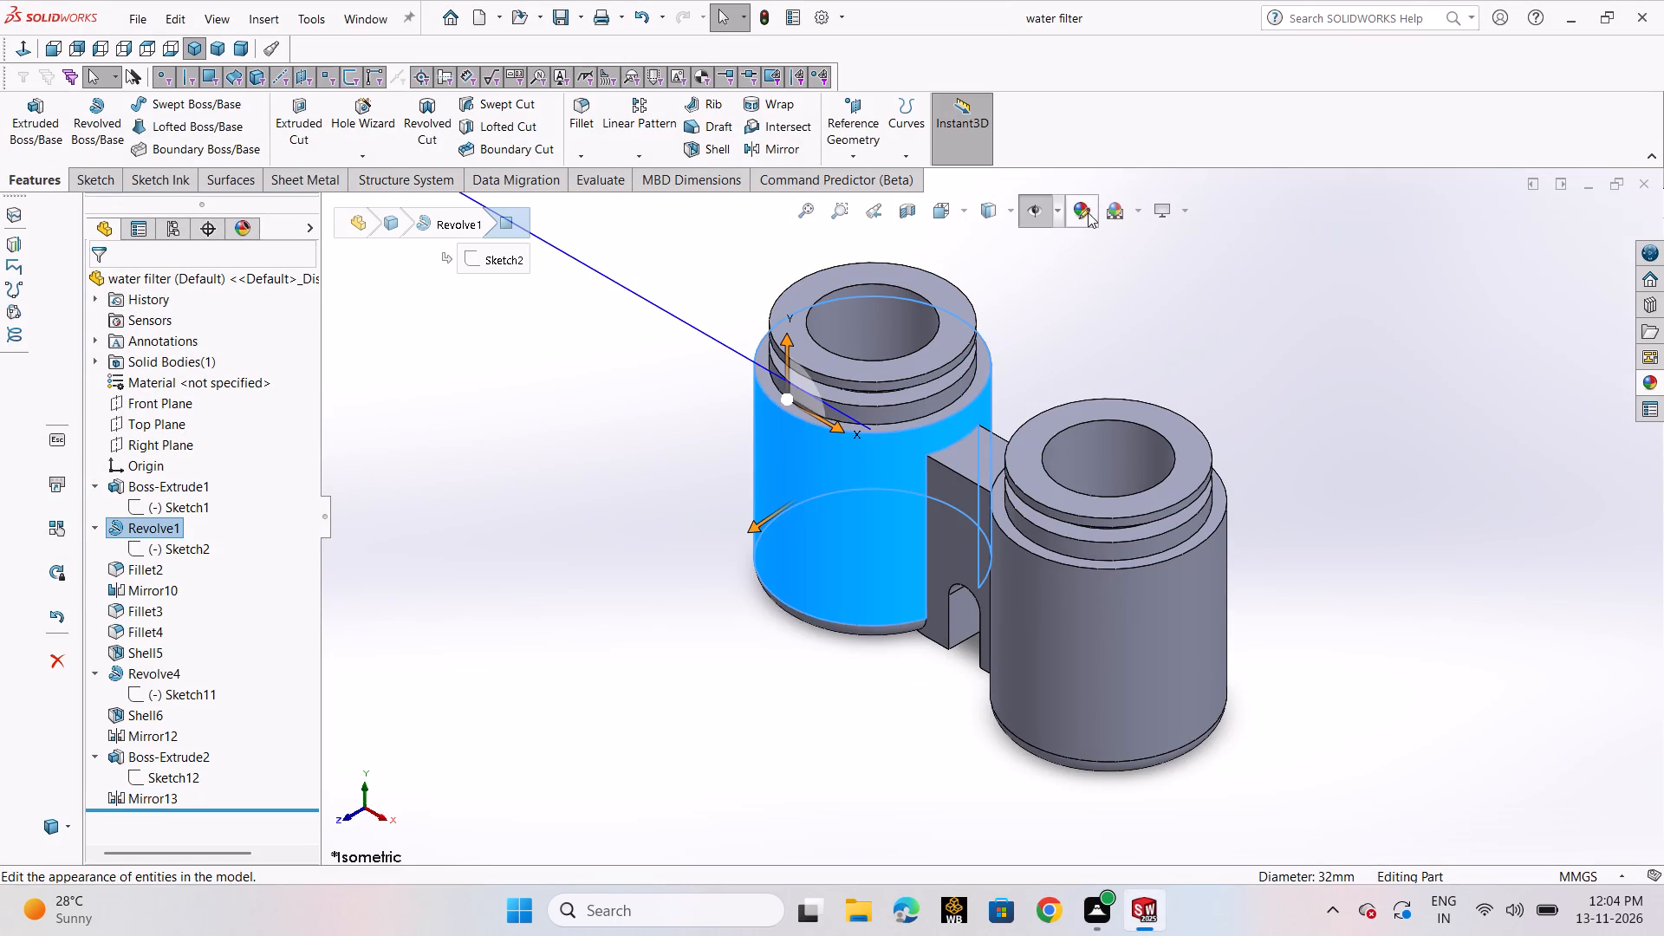
left_click(1085, 212)
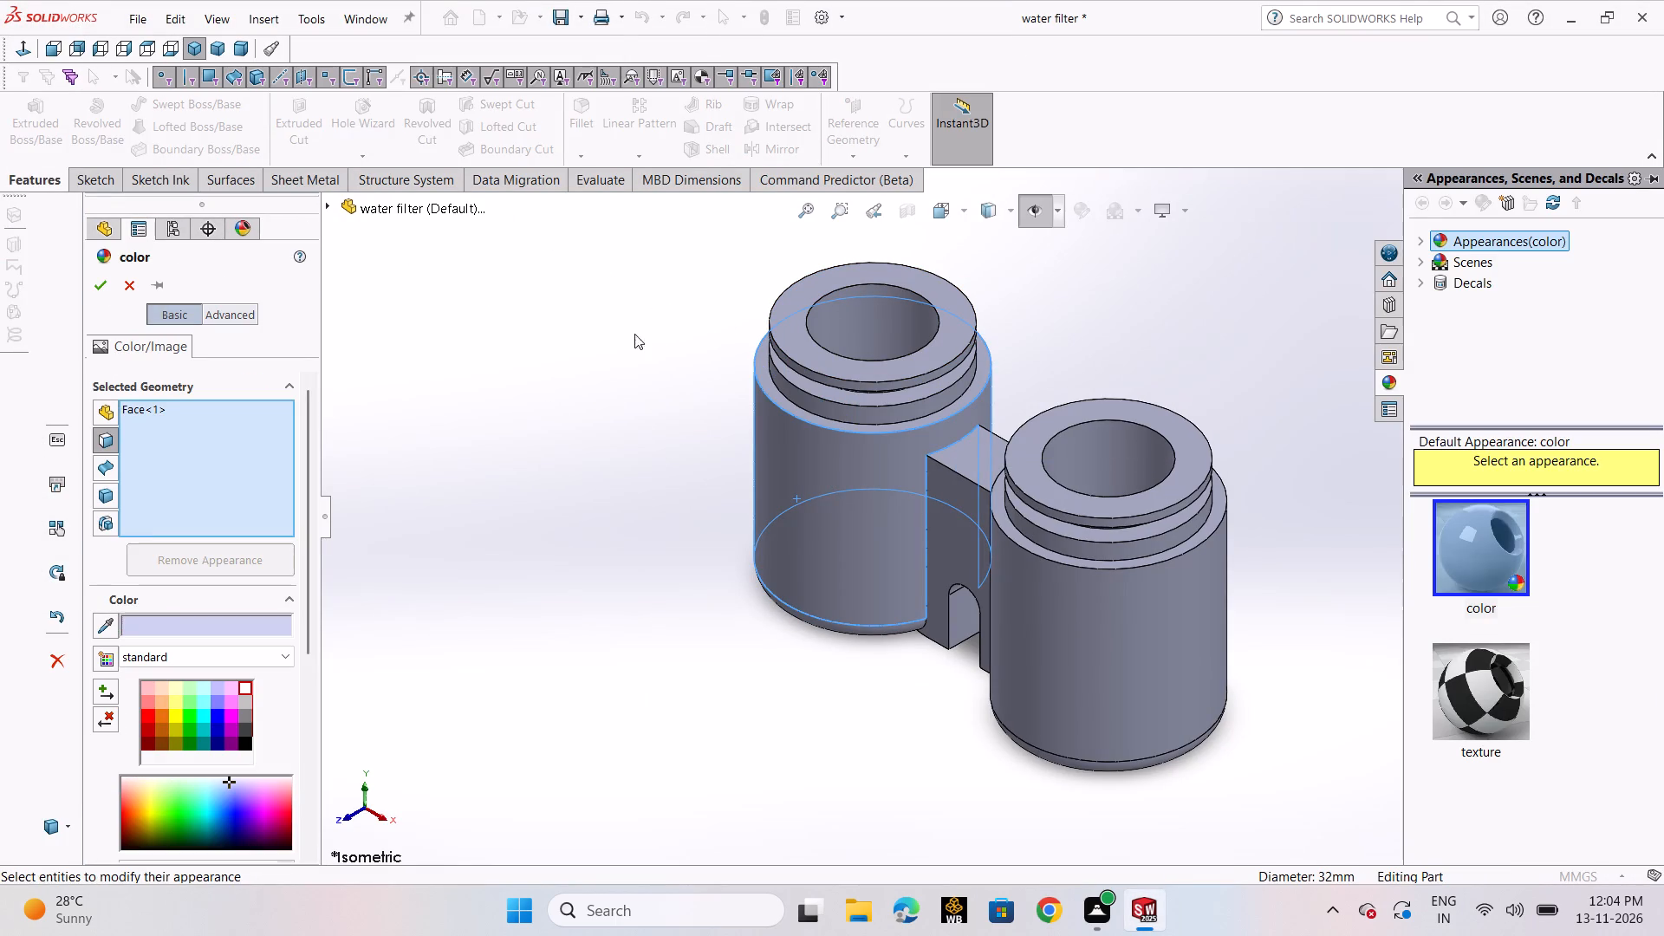
left_click(249, 688)
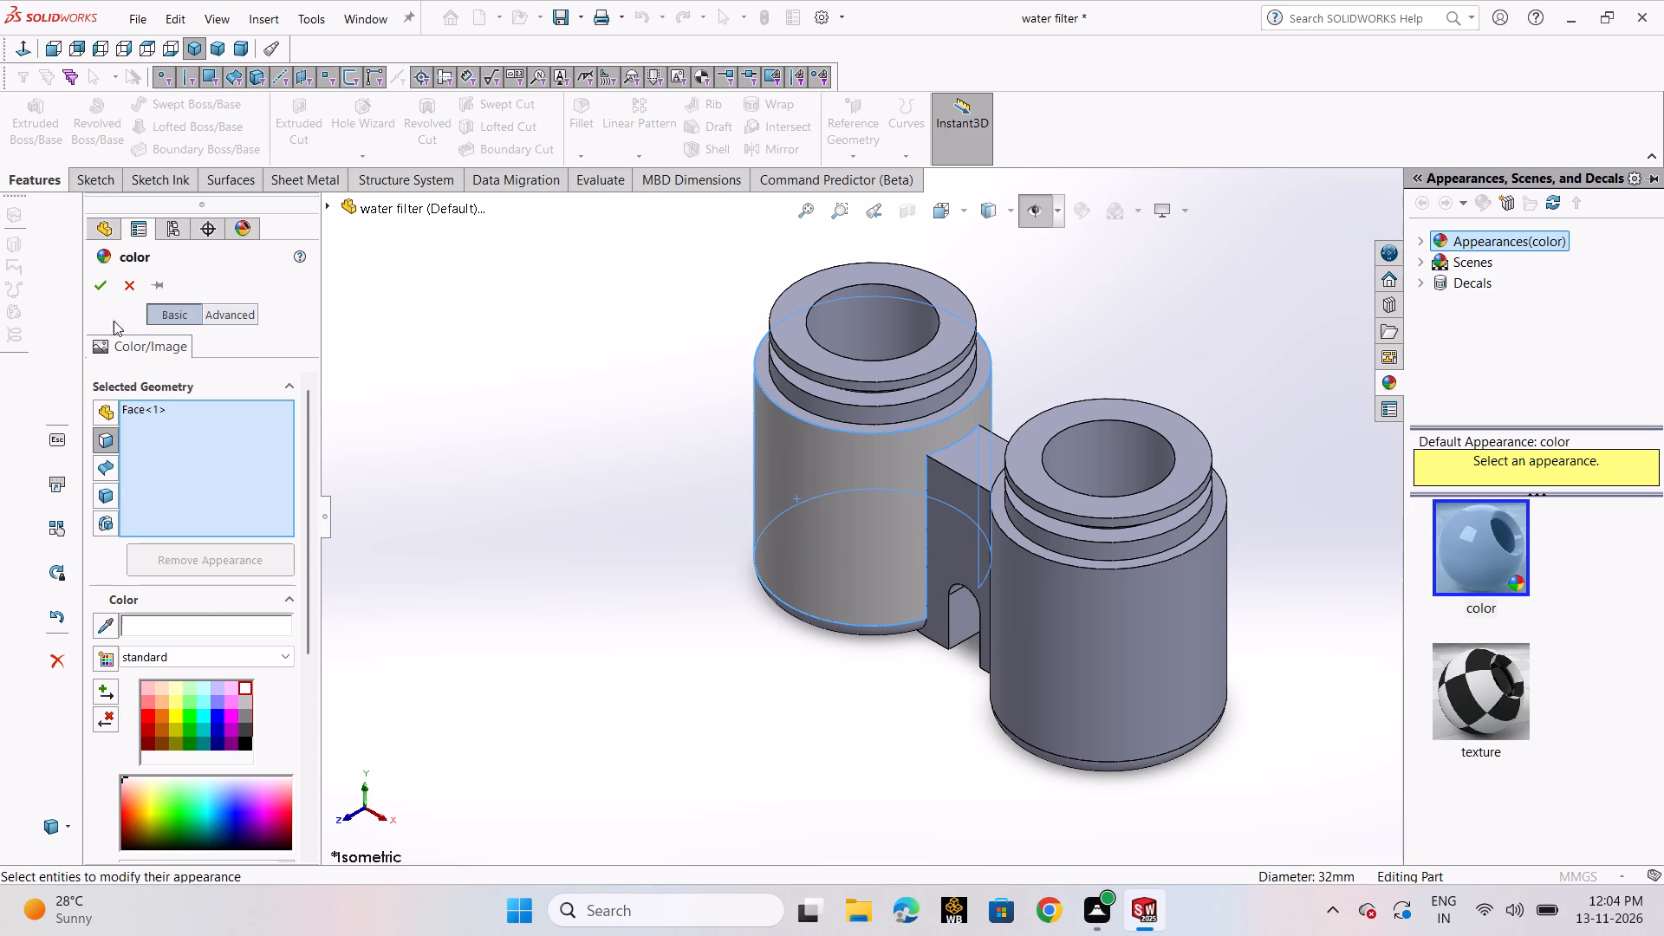
left_click(101, 287)
Colour the front socket's outer cylindrical face near-white, RGB 249, 255, 249, and save the water filter part.
left_click(1135, 611)
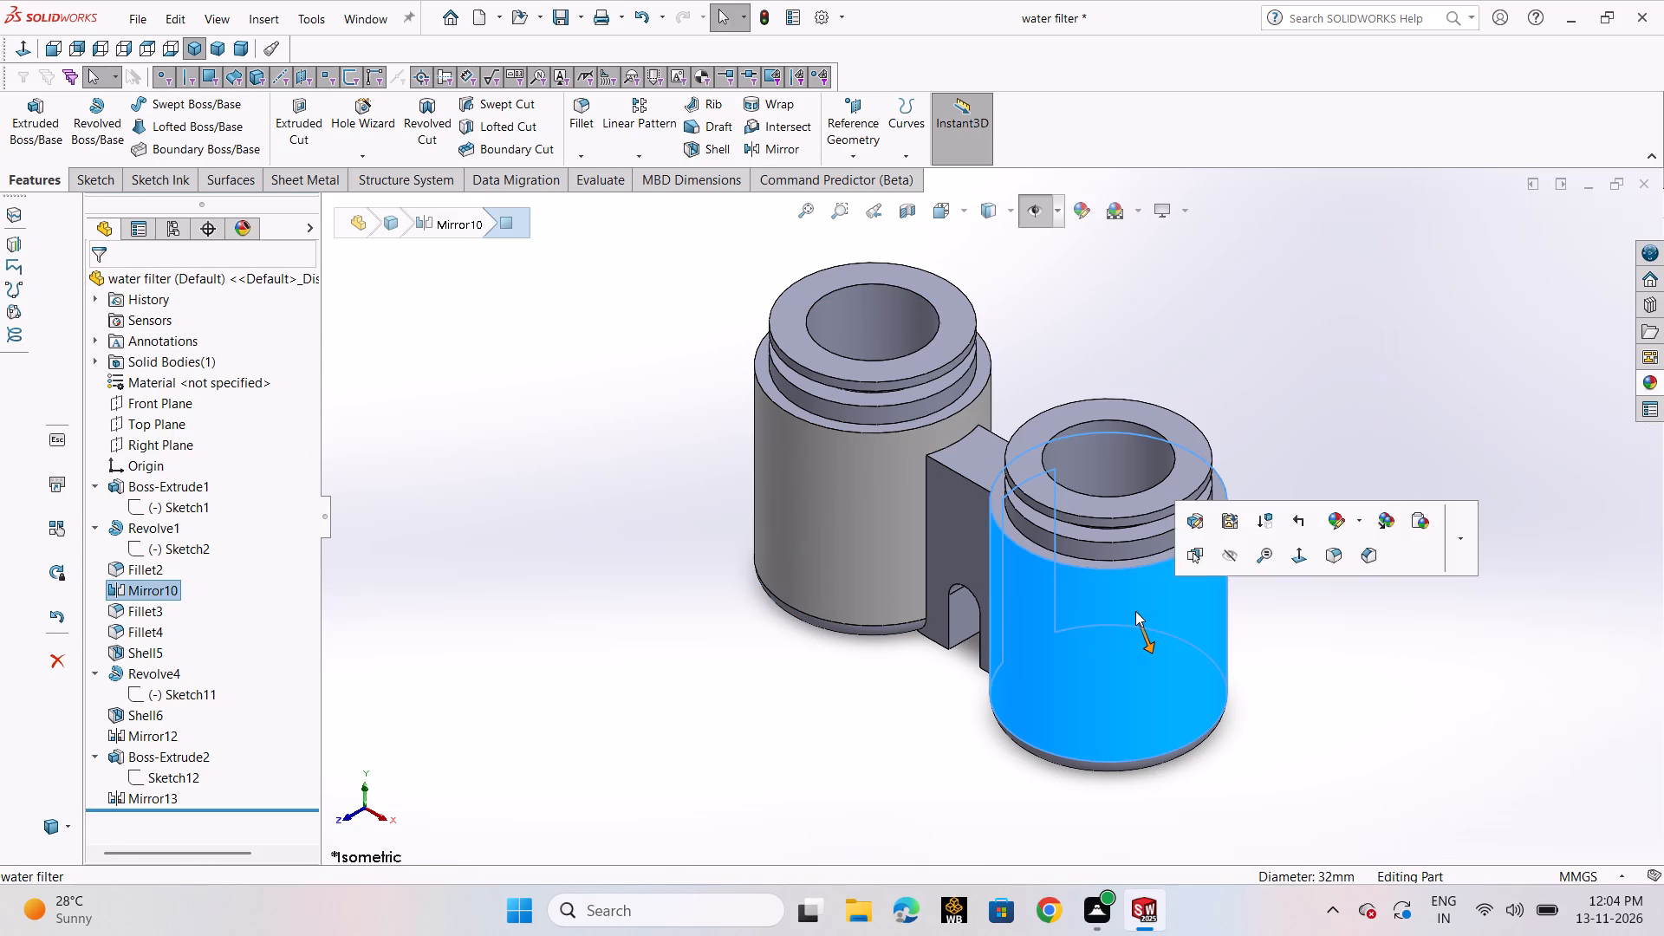
left_click(1089, 213)
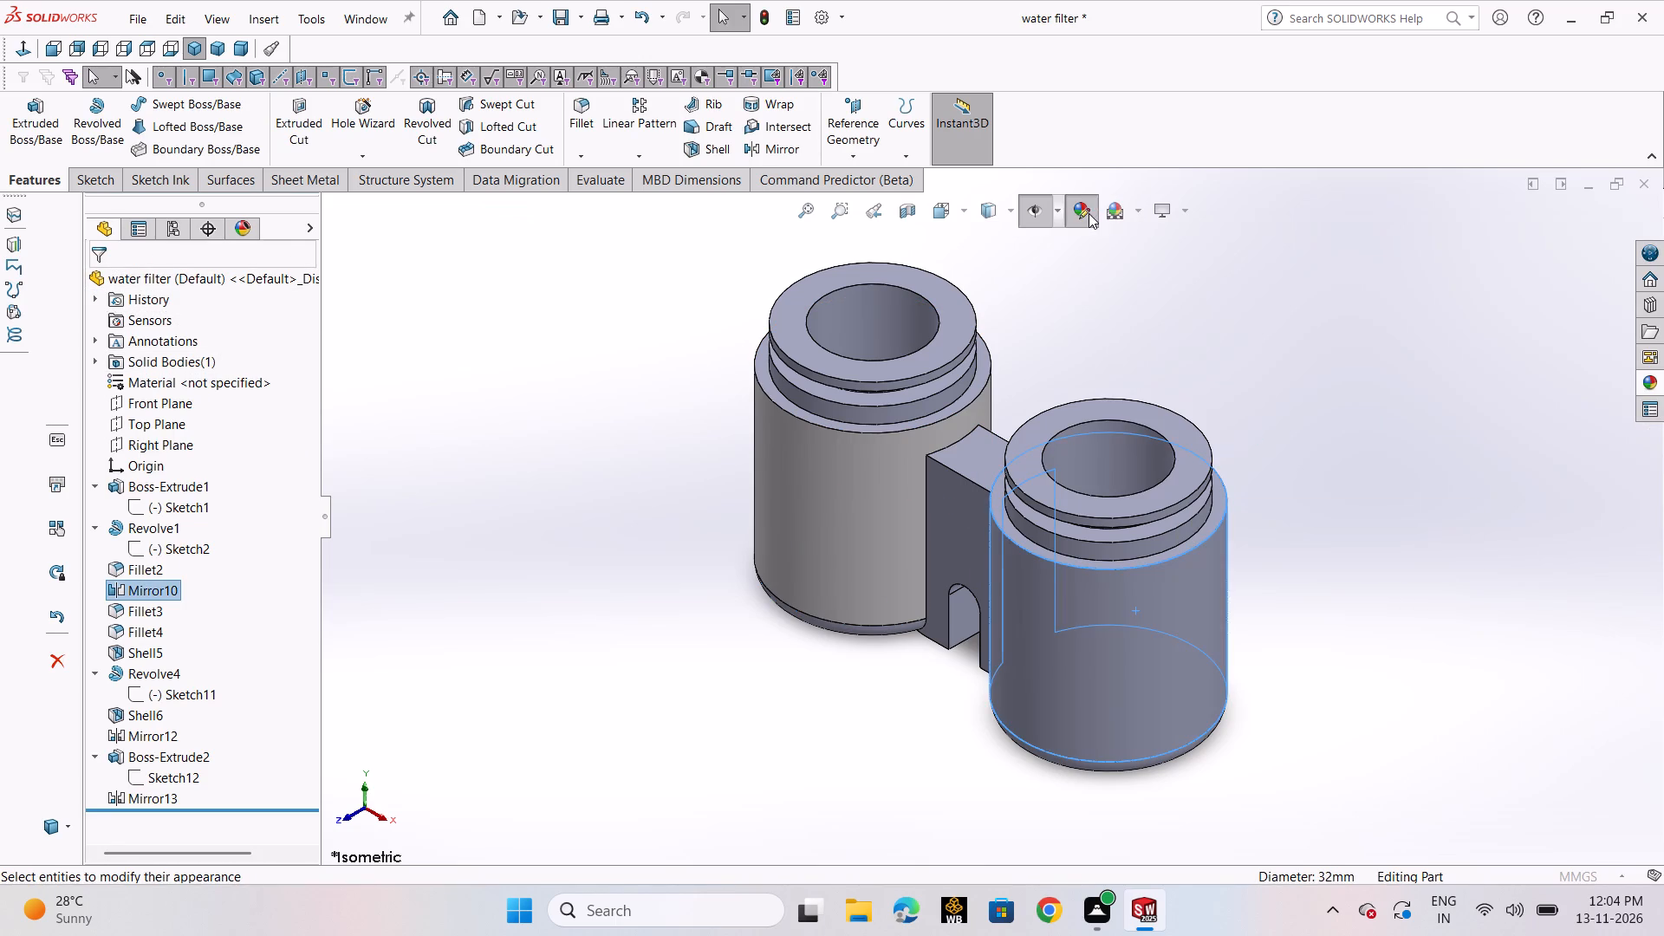
scroll(313, 708, "down", 5)
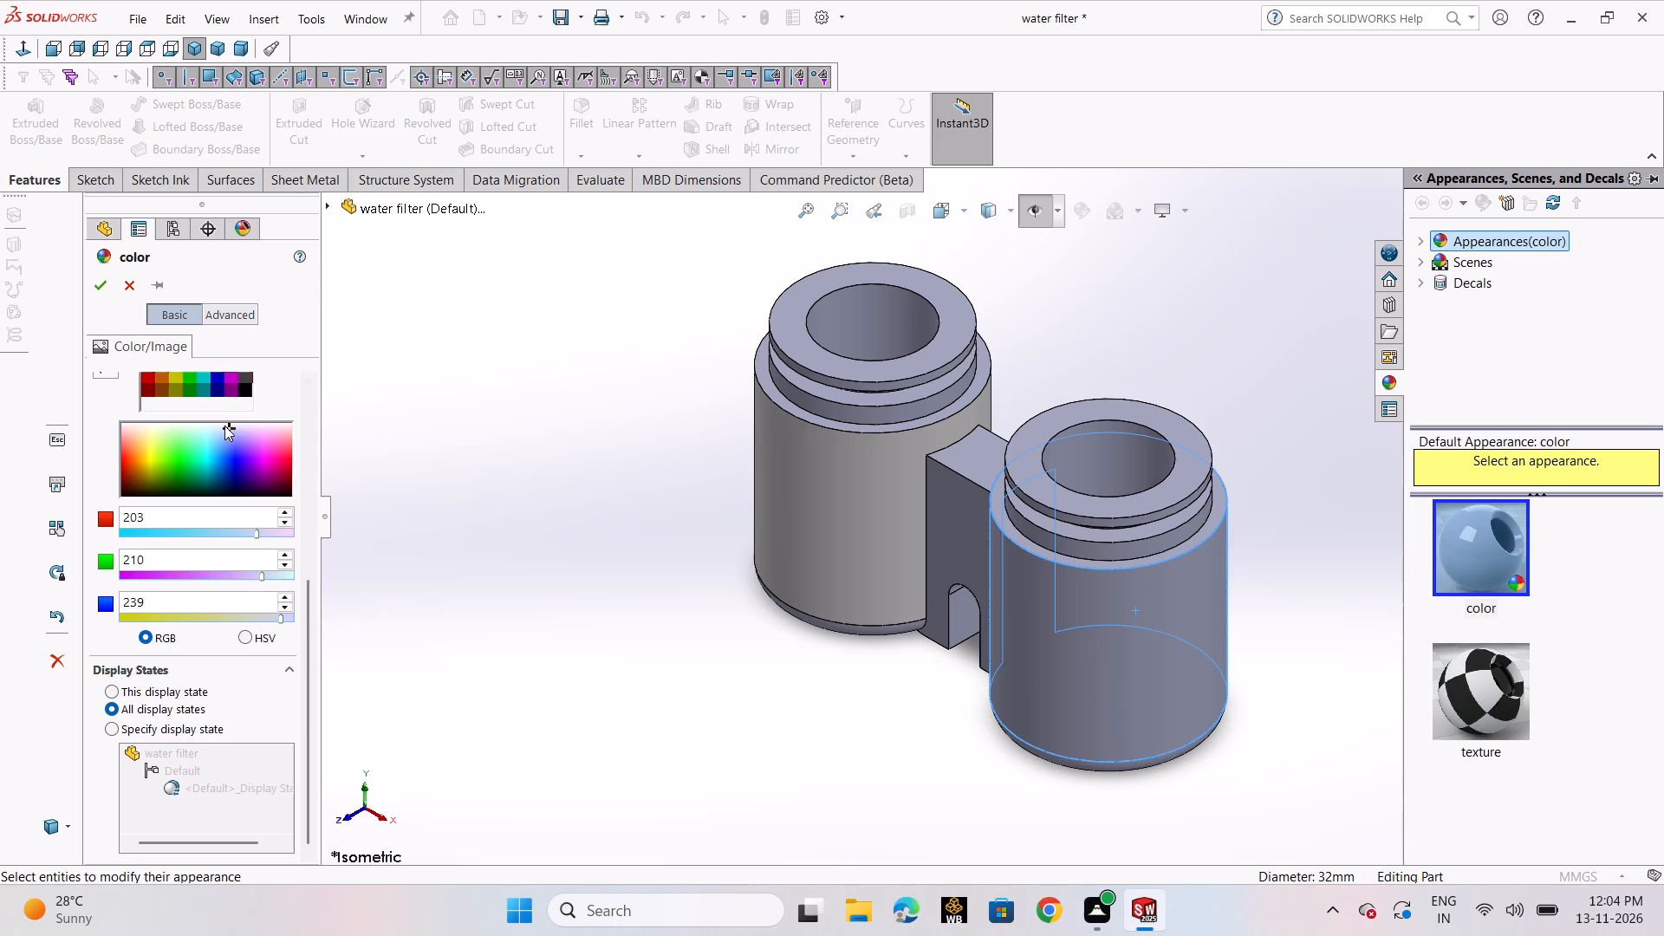
left_click_drag(224, 426, 120, 413)
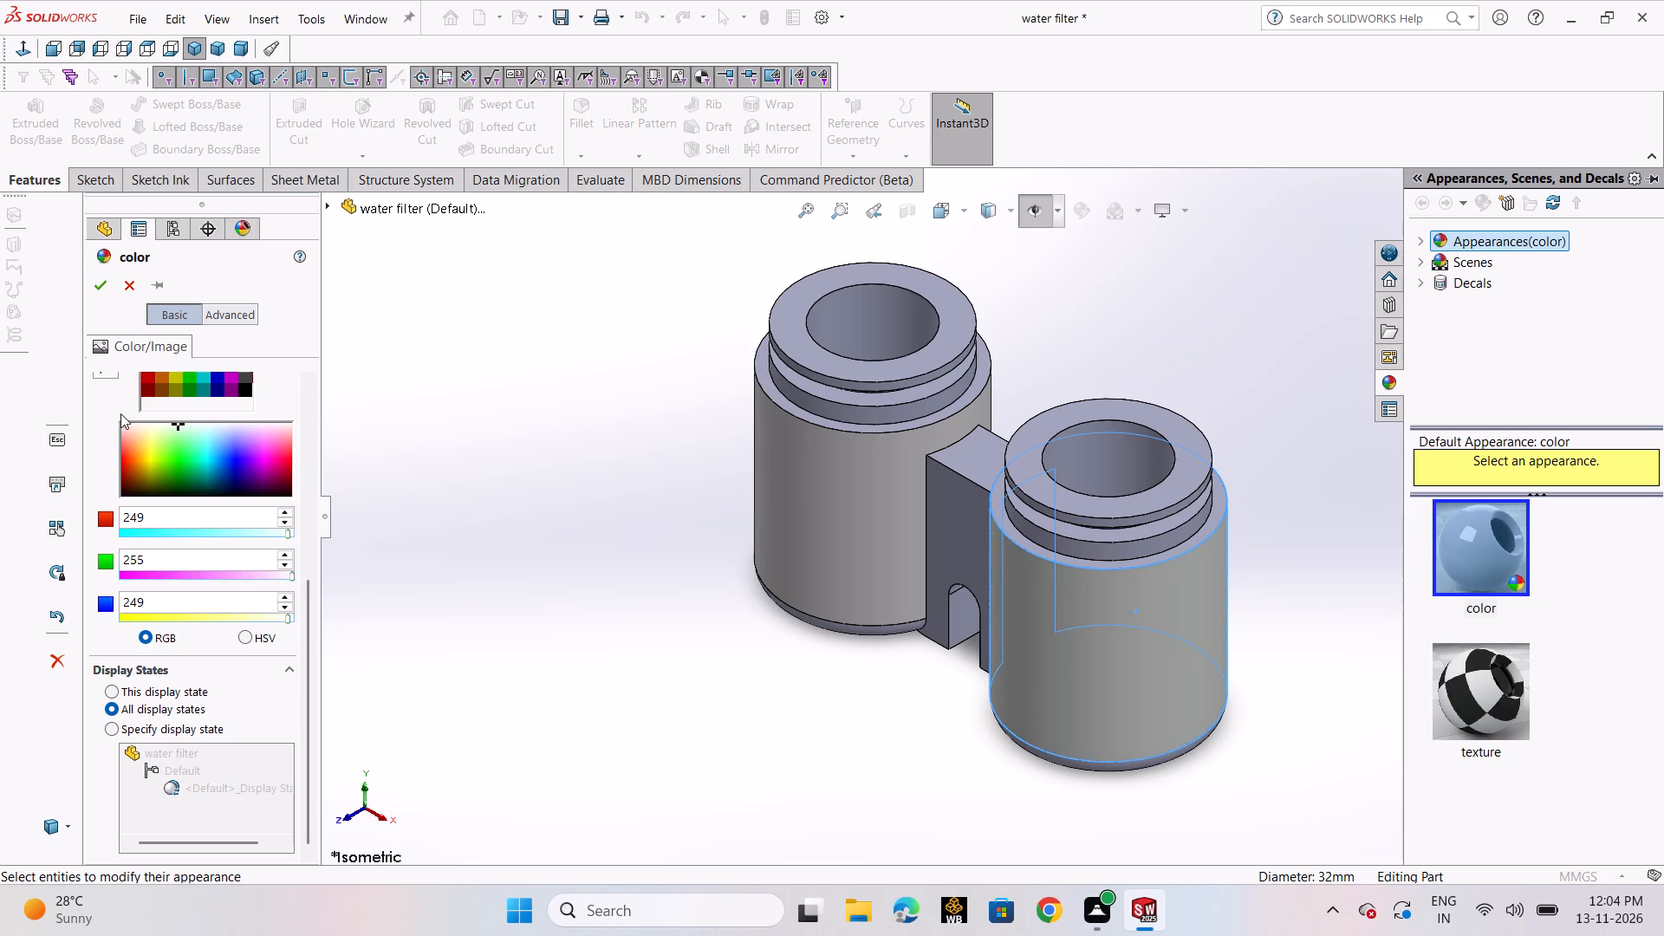
left_click_drag(120, 413, 109, 413)
left_click(100, 289)
left_click(549, 456)
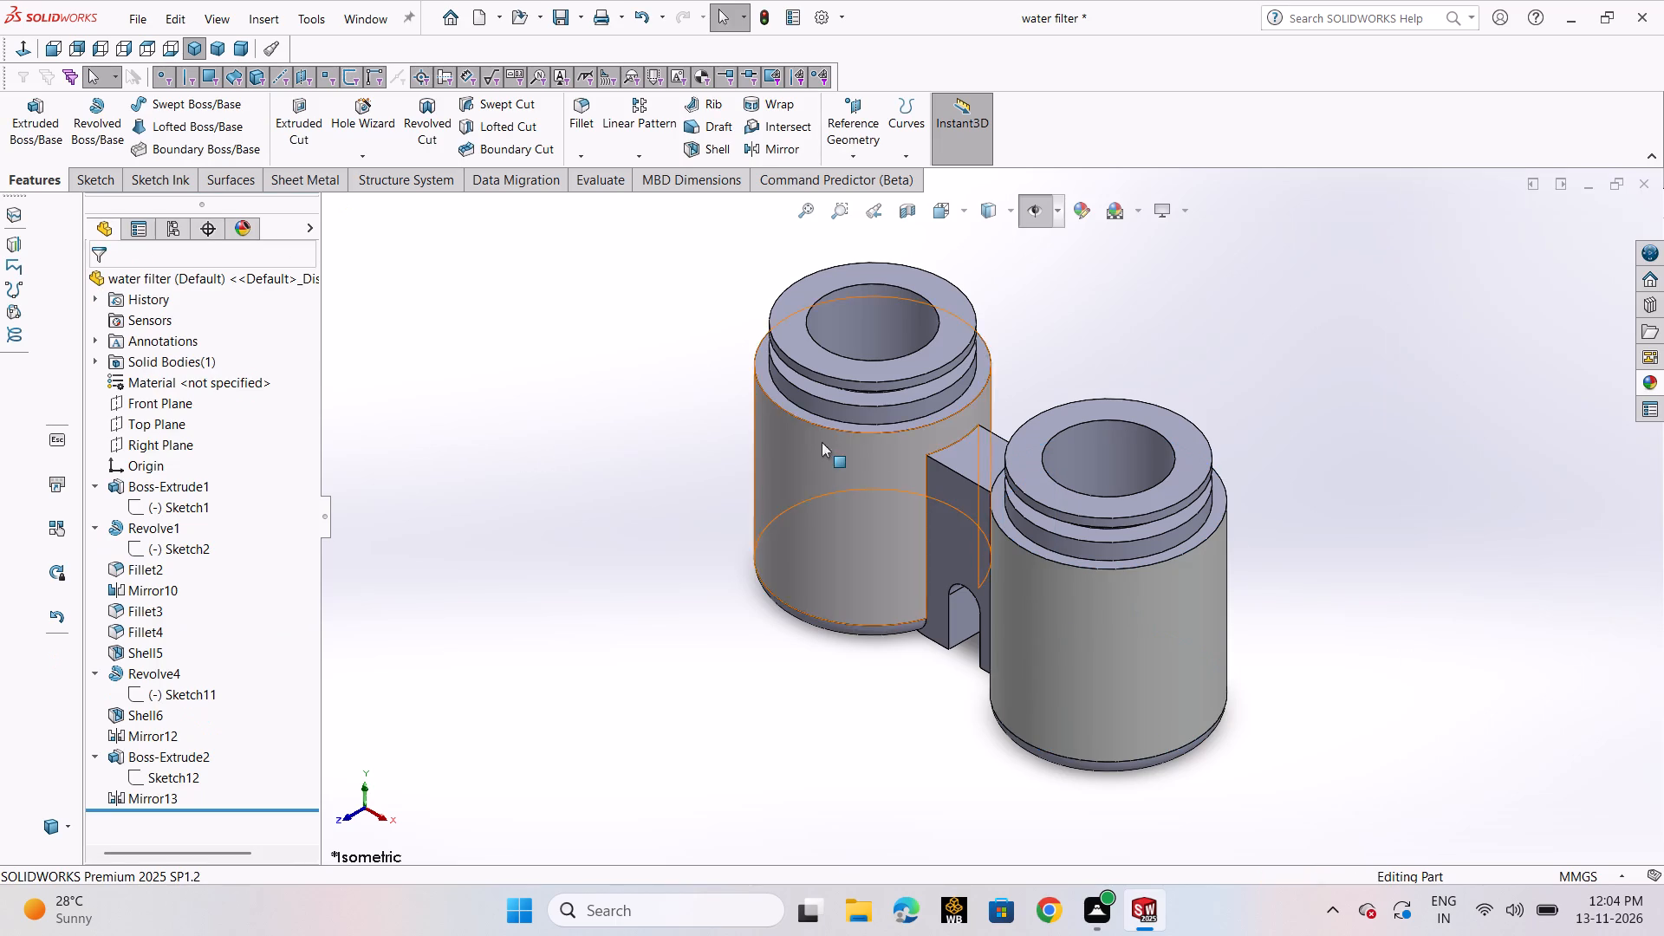
scroll(877, 436, "up", 4)
scroll(900, 437, "down", 2)
scroll(900, 437, "up", 2)
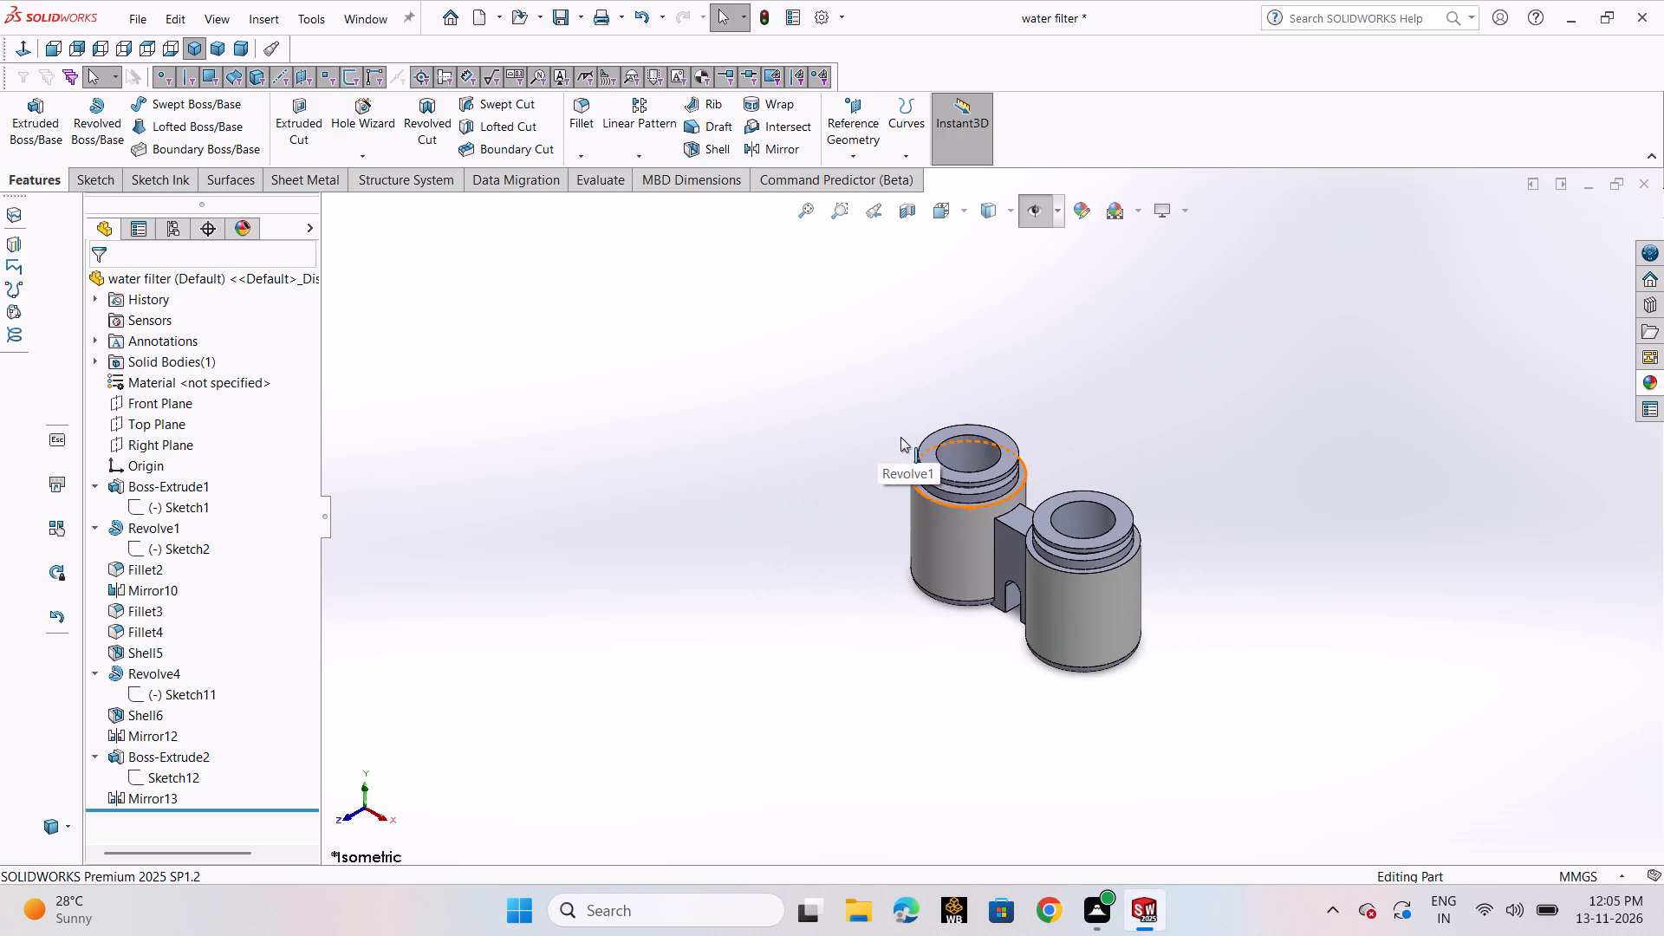
key("ctrl+s")
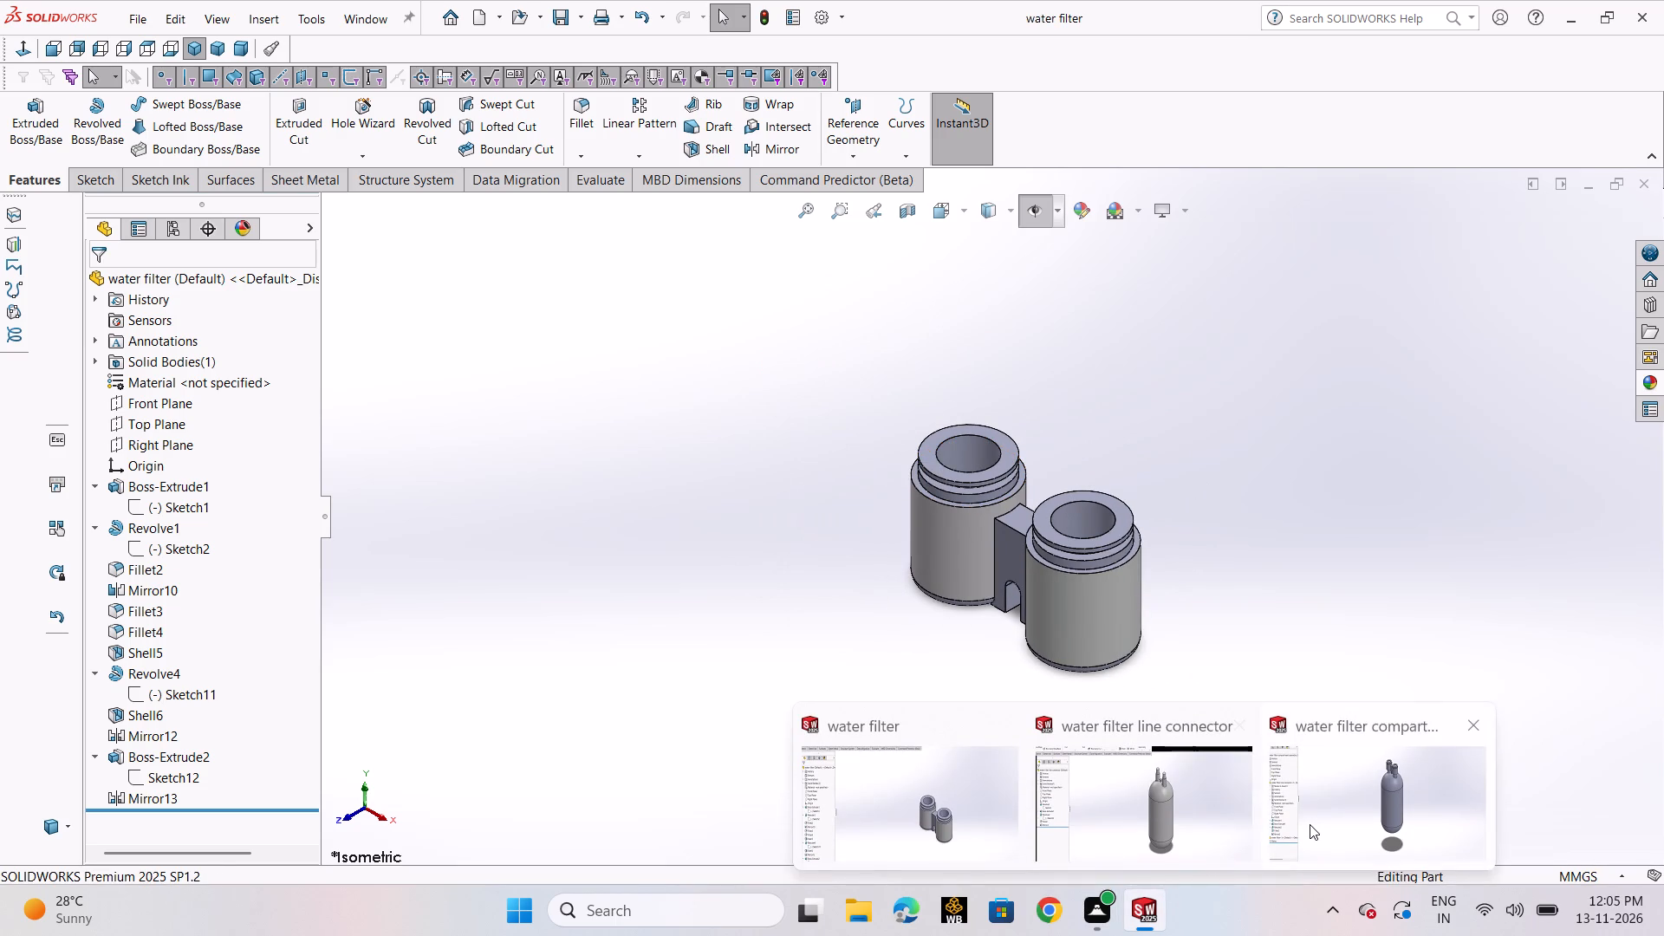
Return to the water filter compartment assembly and save it in isometric view.
left_click(1310, 824)
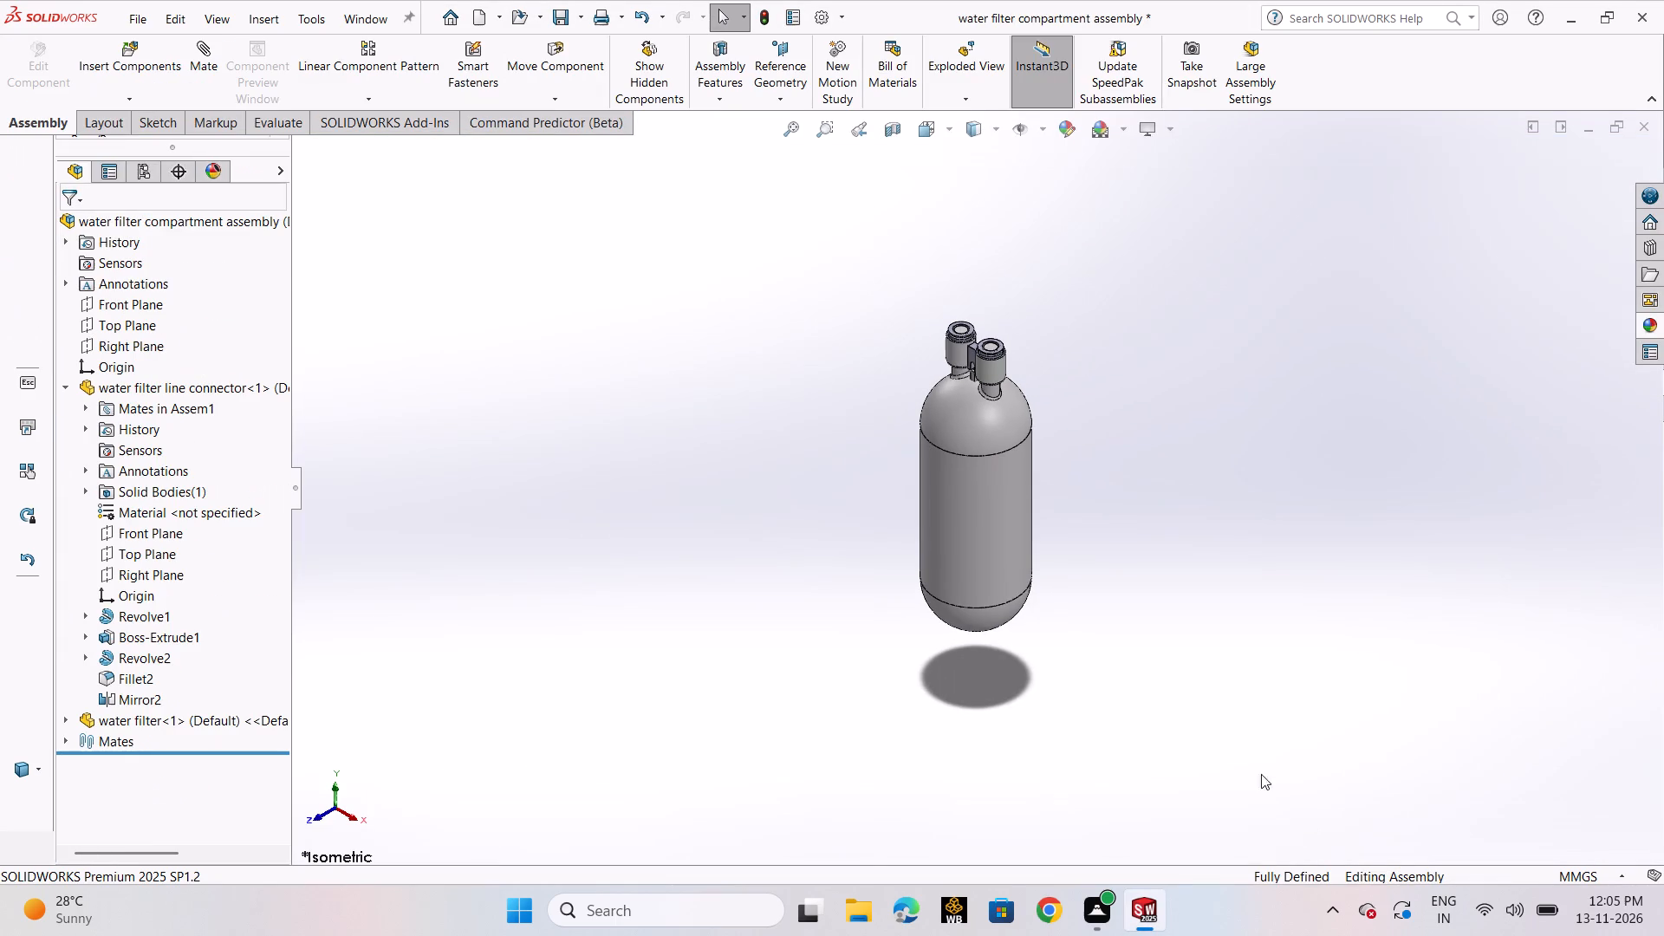
scroll(1026, 385, "down", 2)
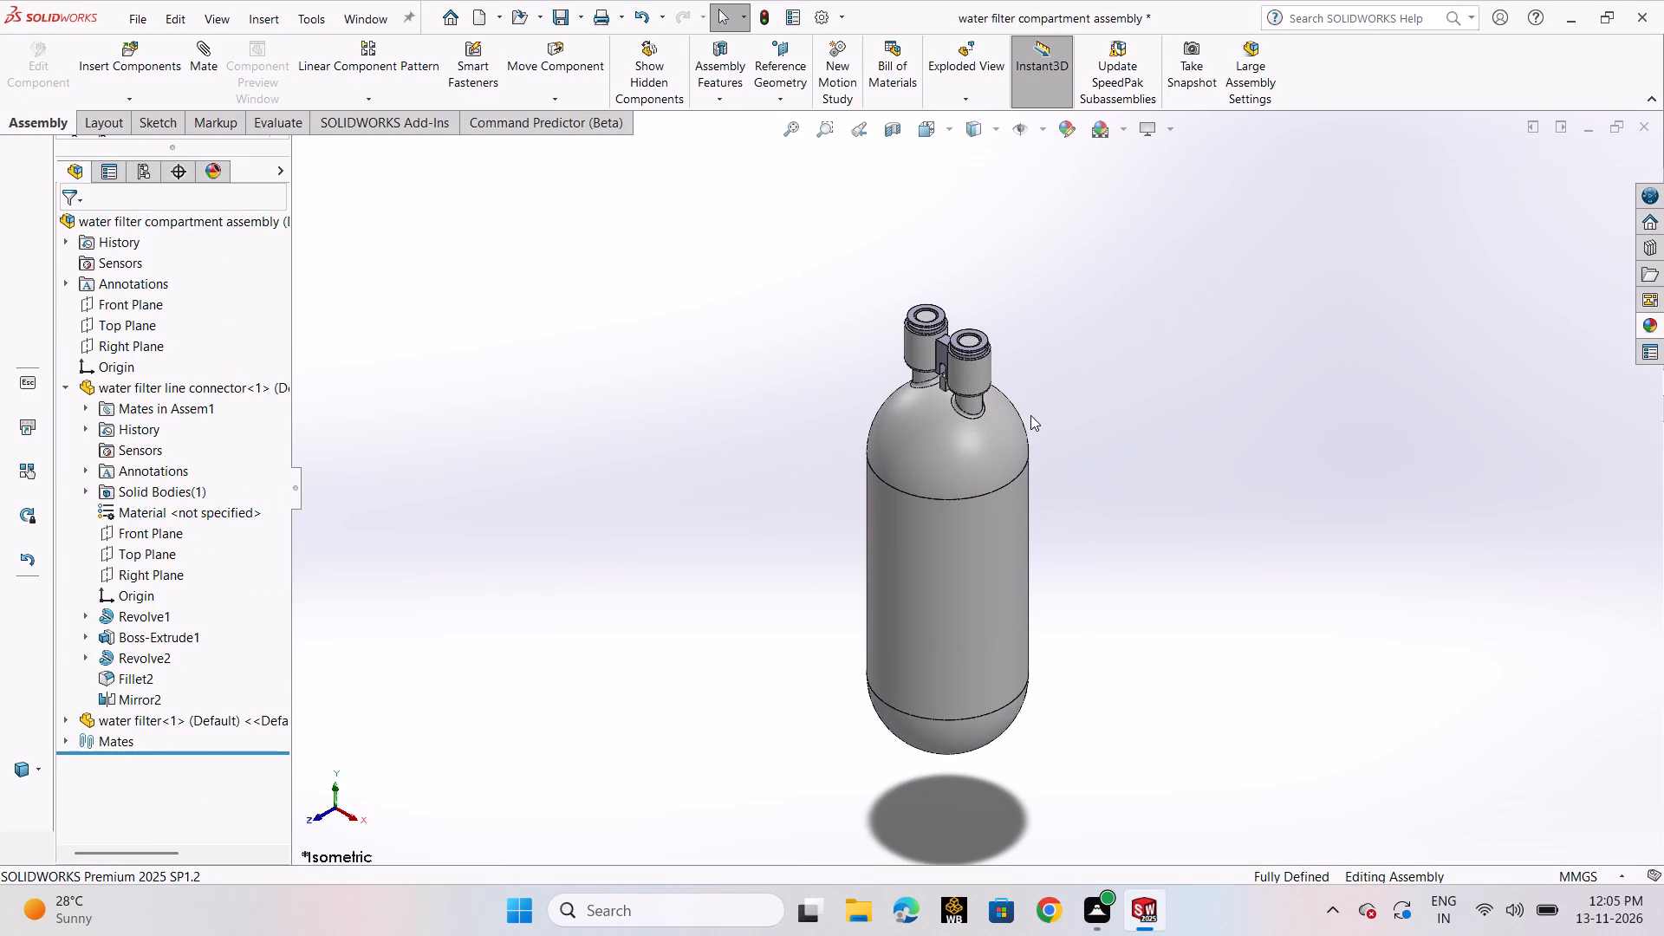
key("ctrl+7")
key("ctrl+s")
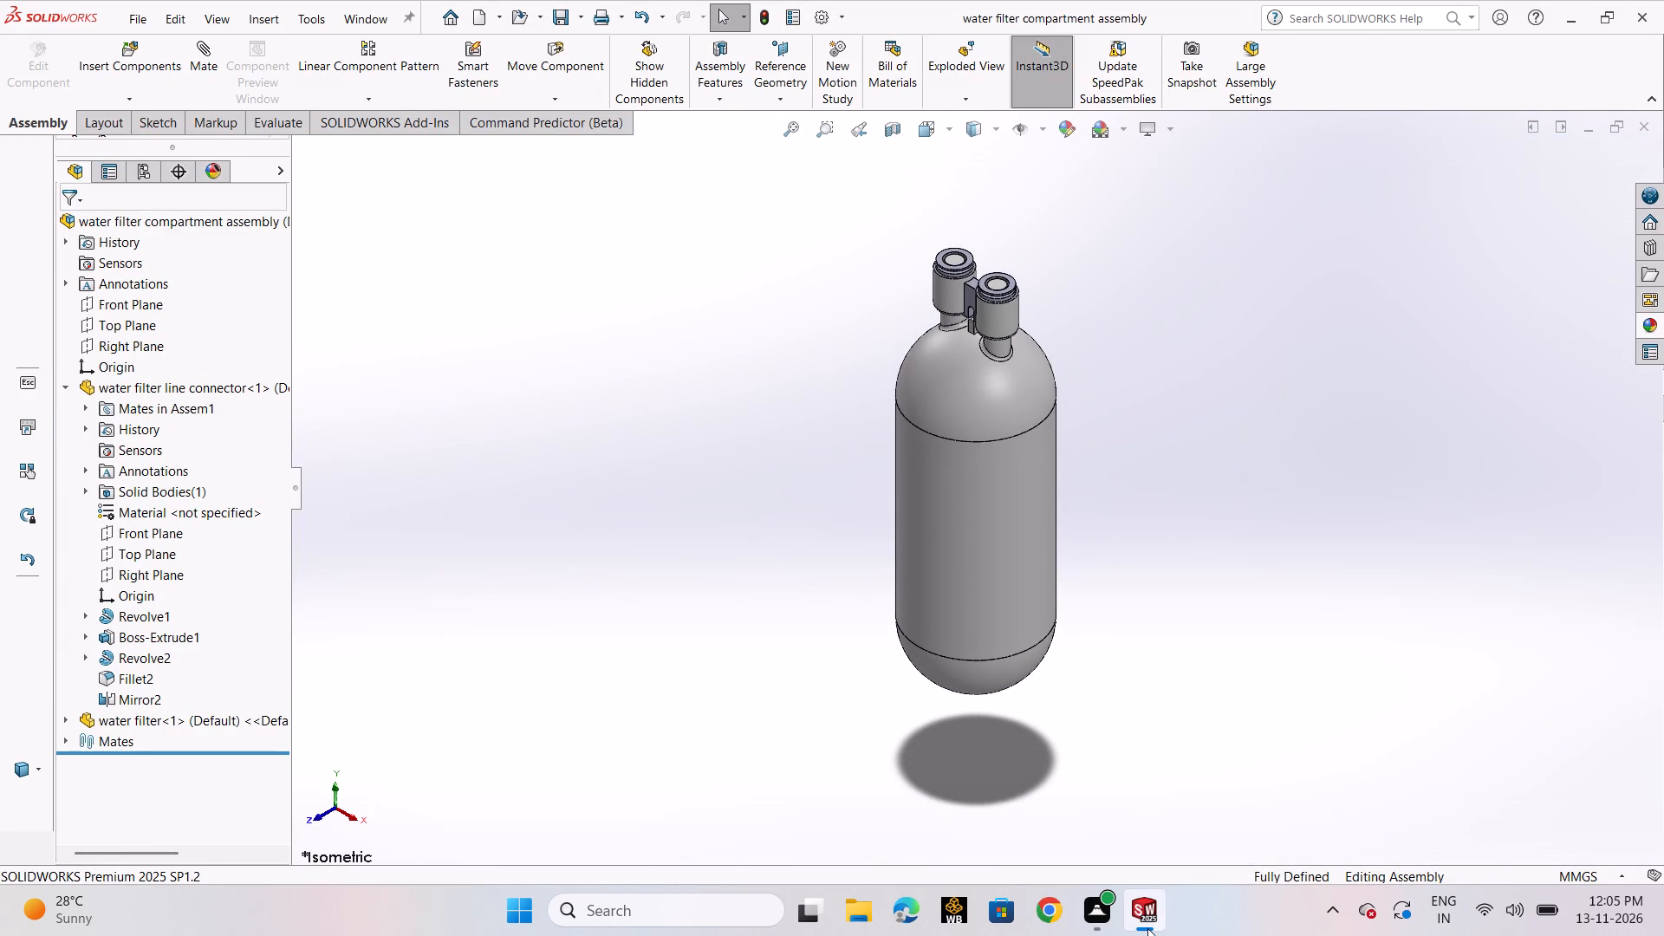
Export the water filter part as an Adobe PDF named water filter in the inetenship folder.
left_click(990, 825)
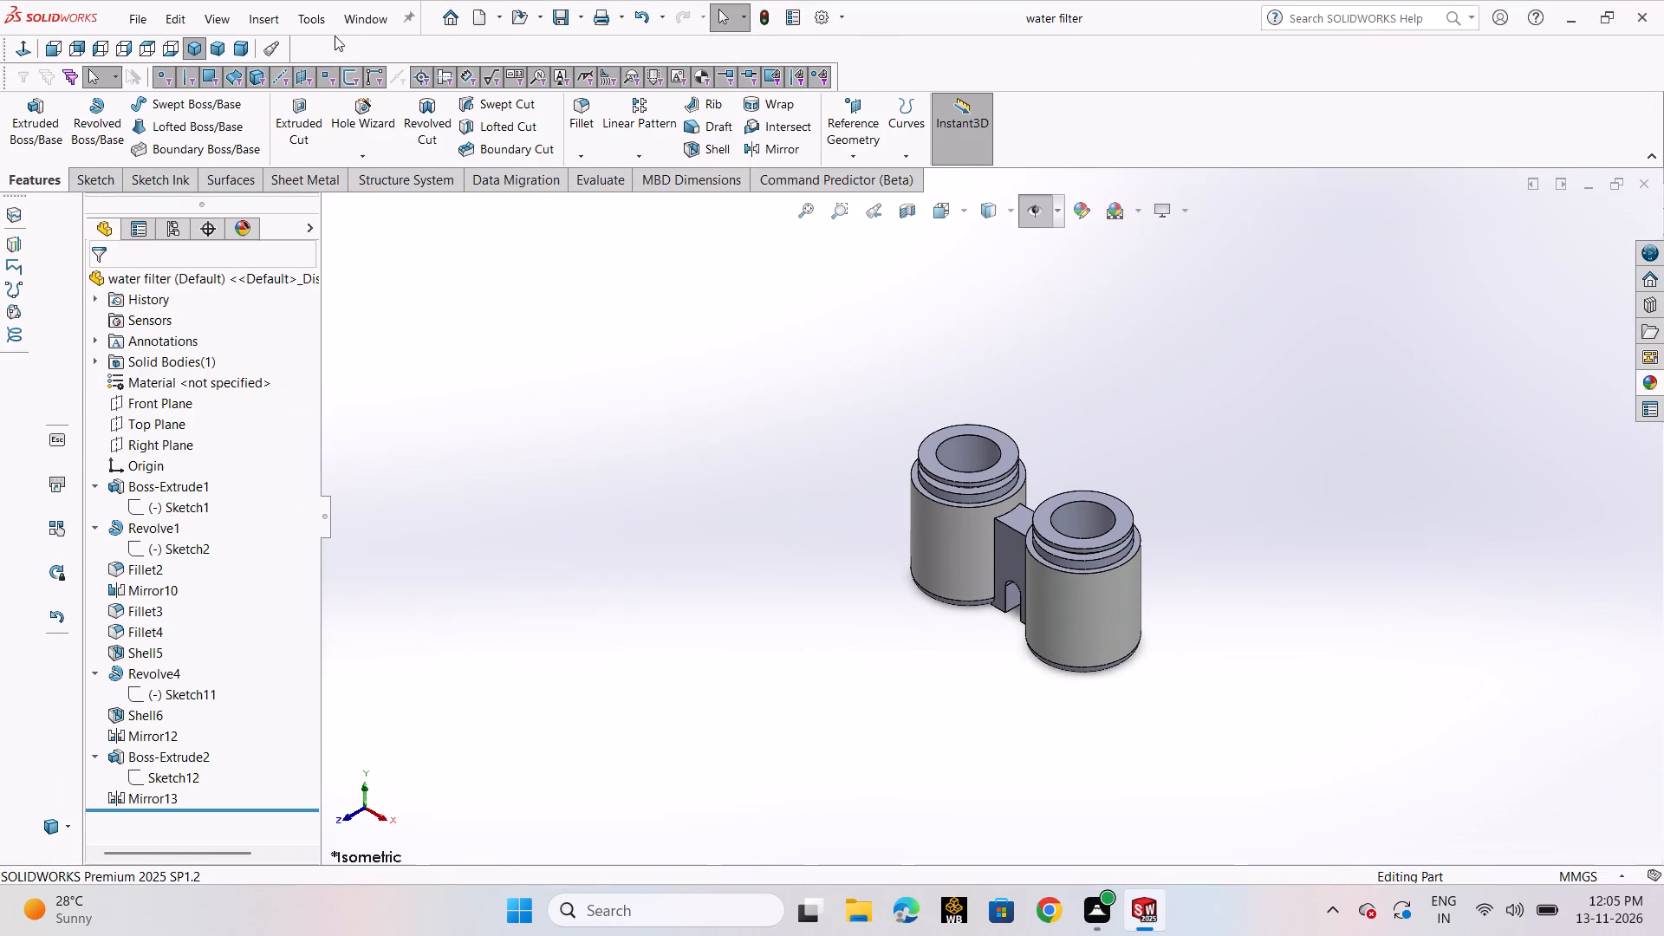
left_click(134, 15)
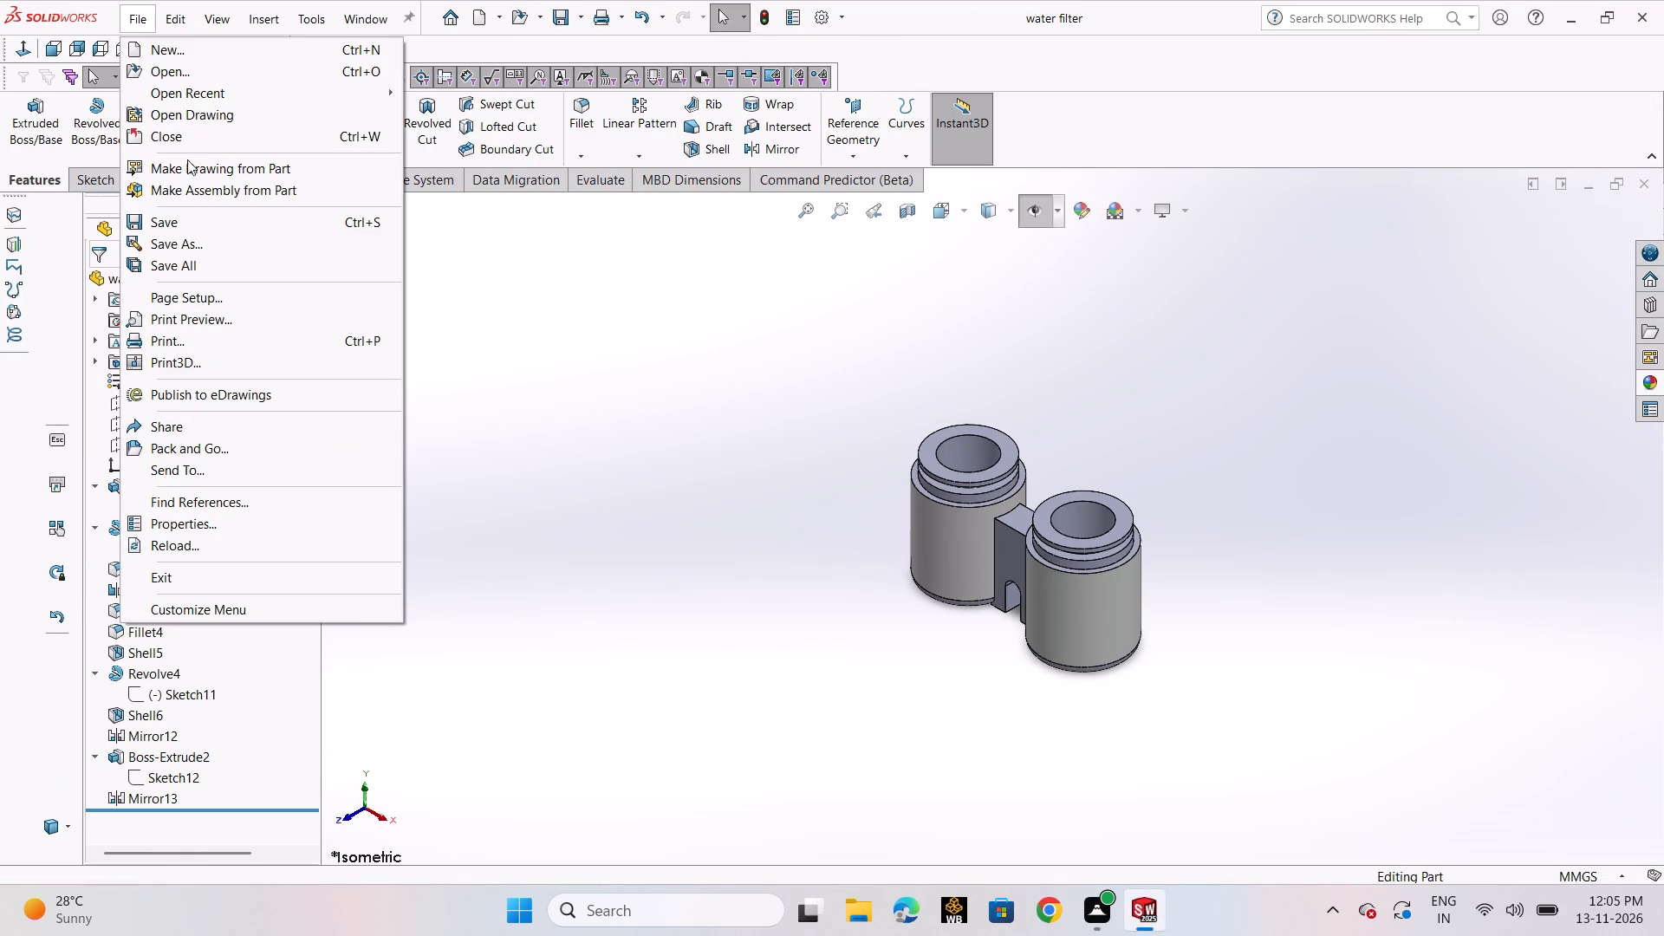
left_click(203, 240)
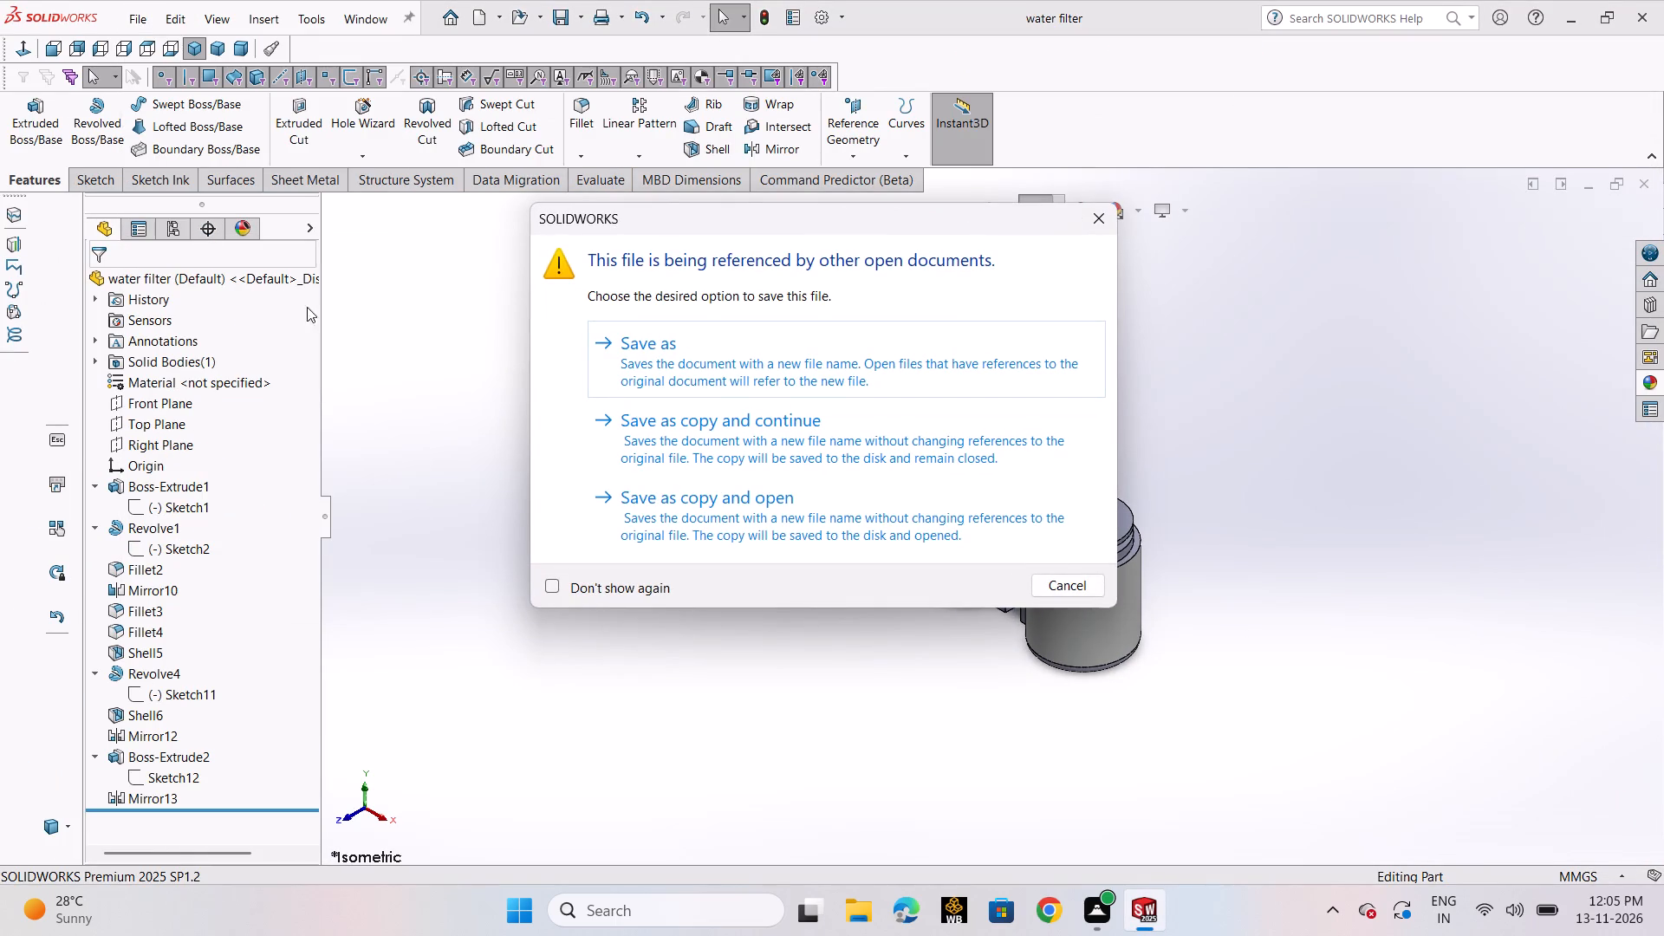
left_click(663, 356)
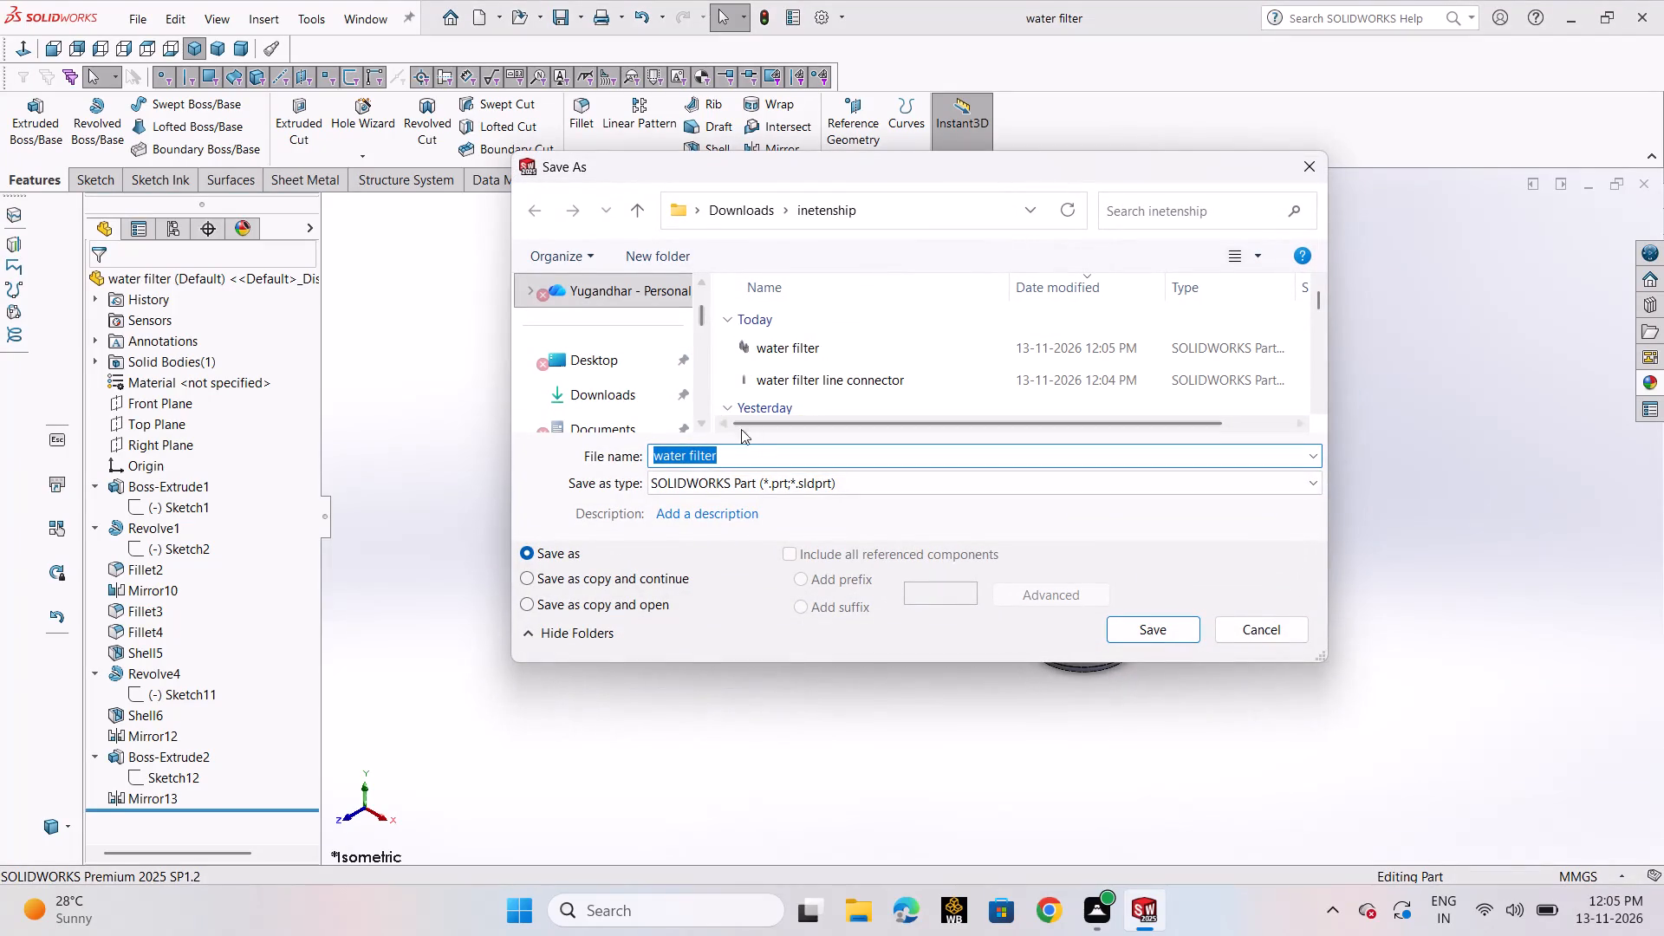
left_click(832, 488)
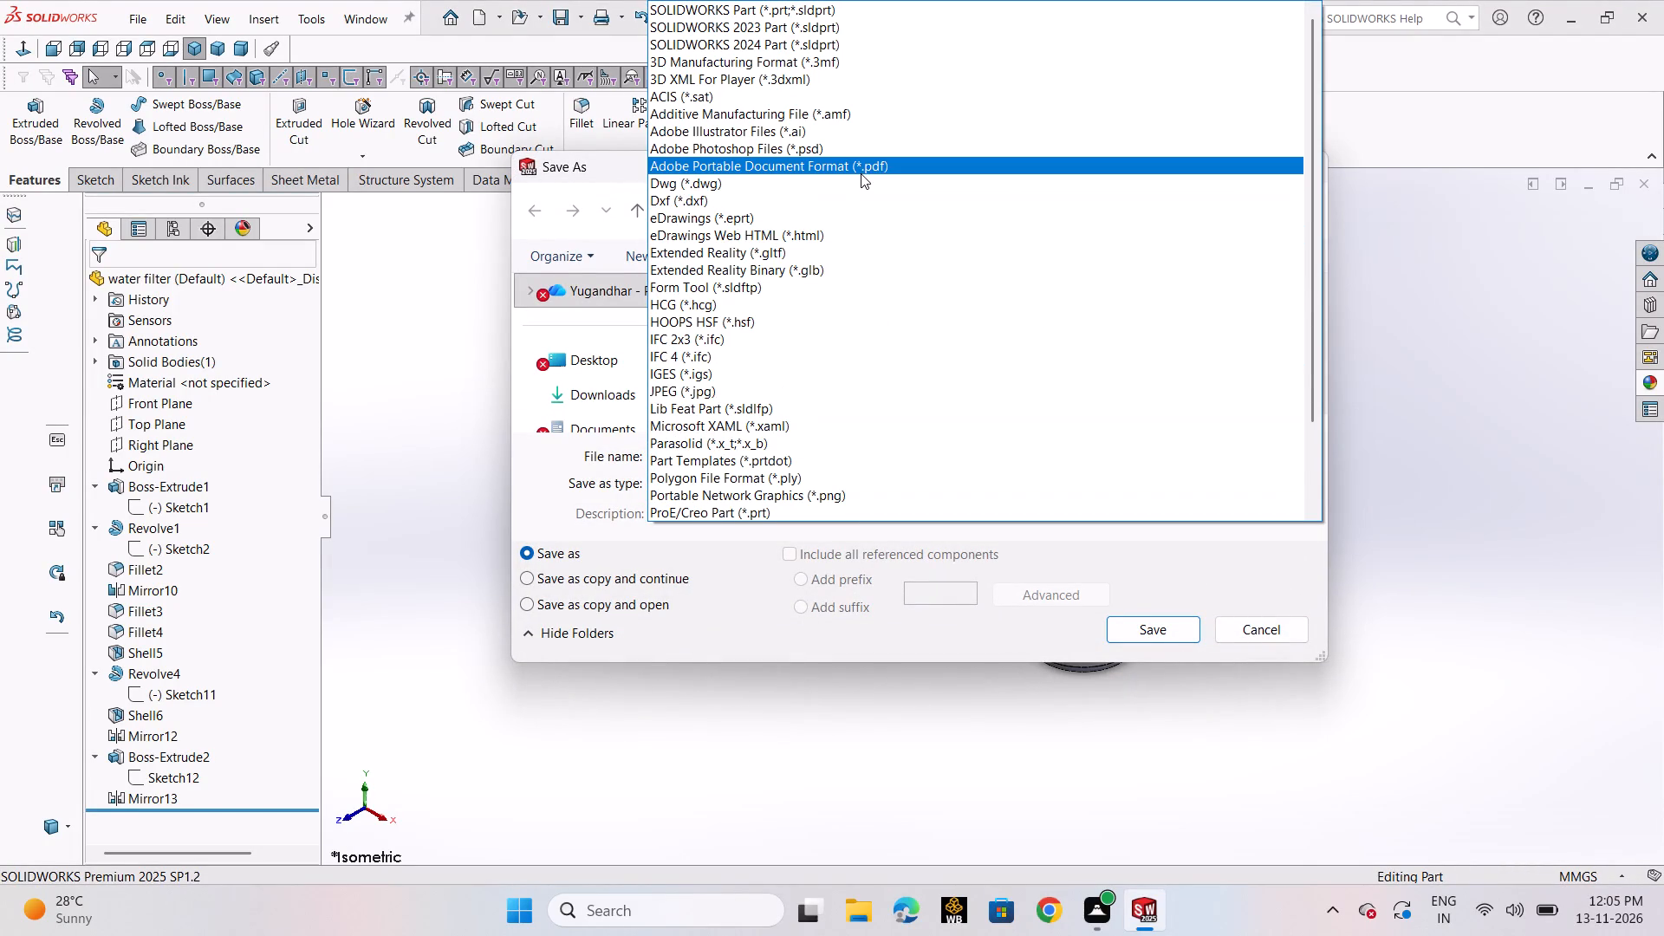
left_click(861, 173)
left_click(1147, 668)
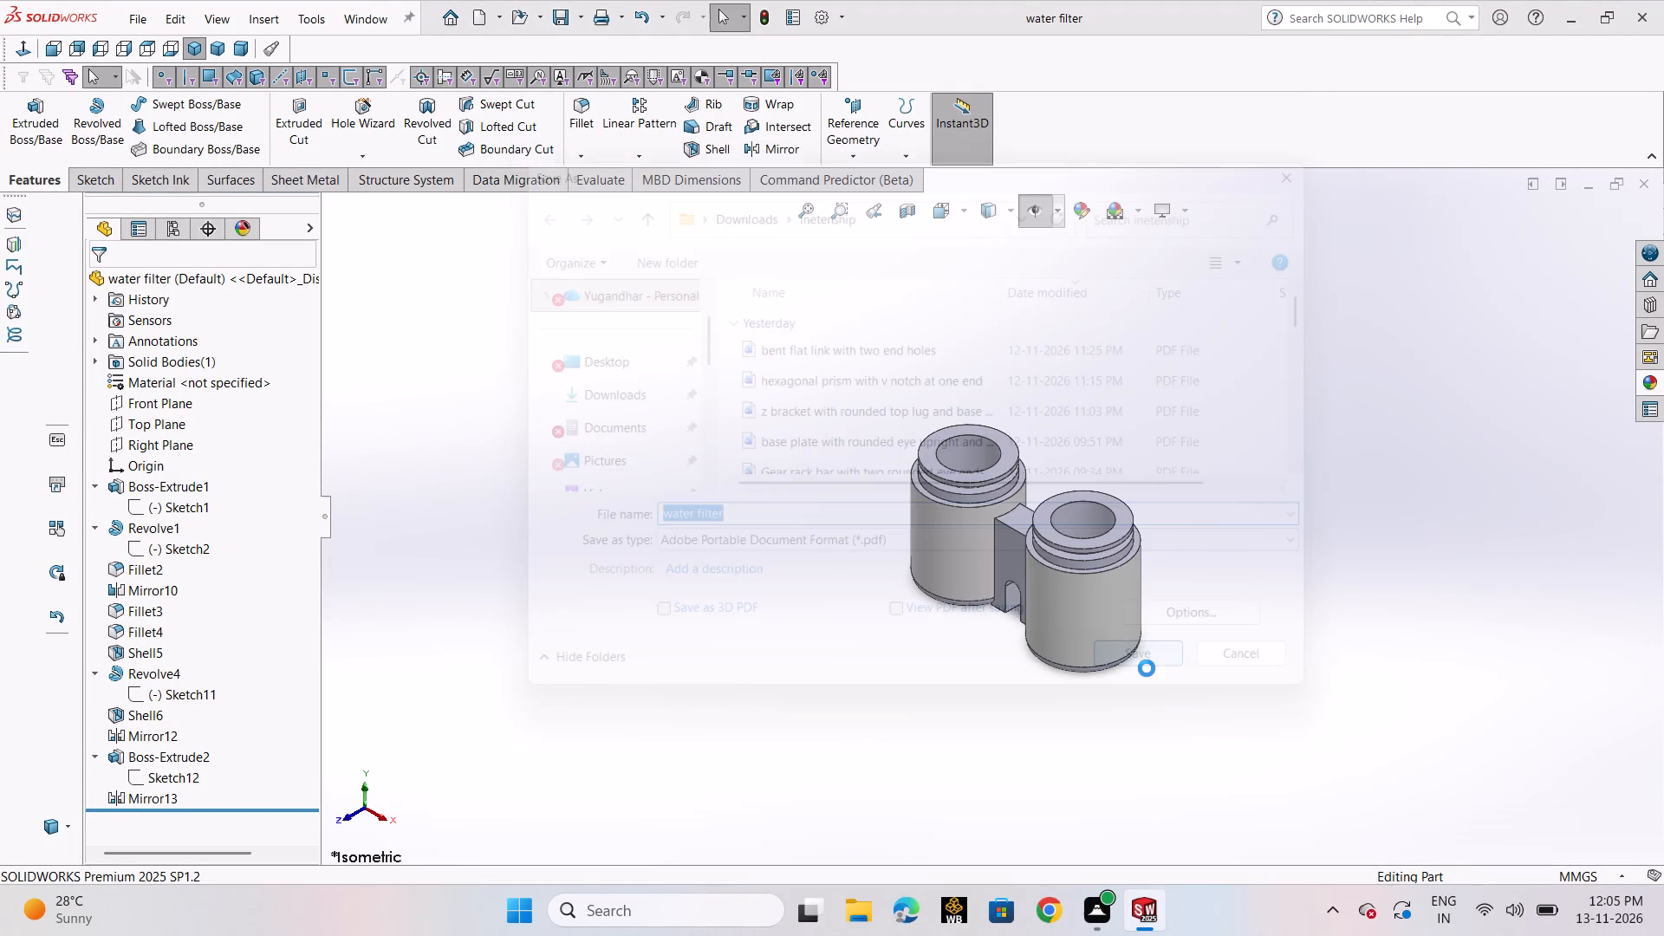
Export the water filter line connector part as an Adobe PDF named water filter line connector in the inetenship folder.
left_click(1164, 809)
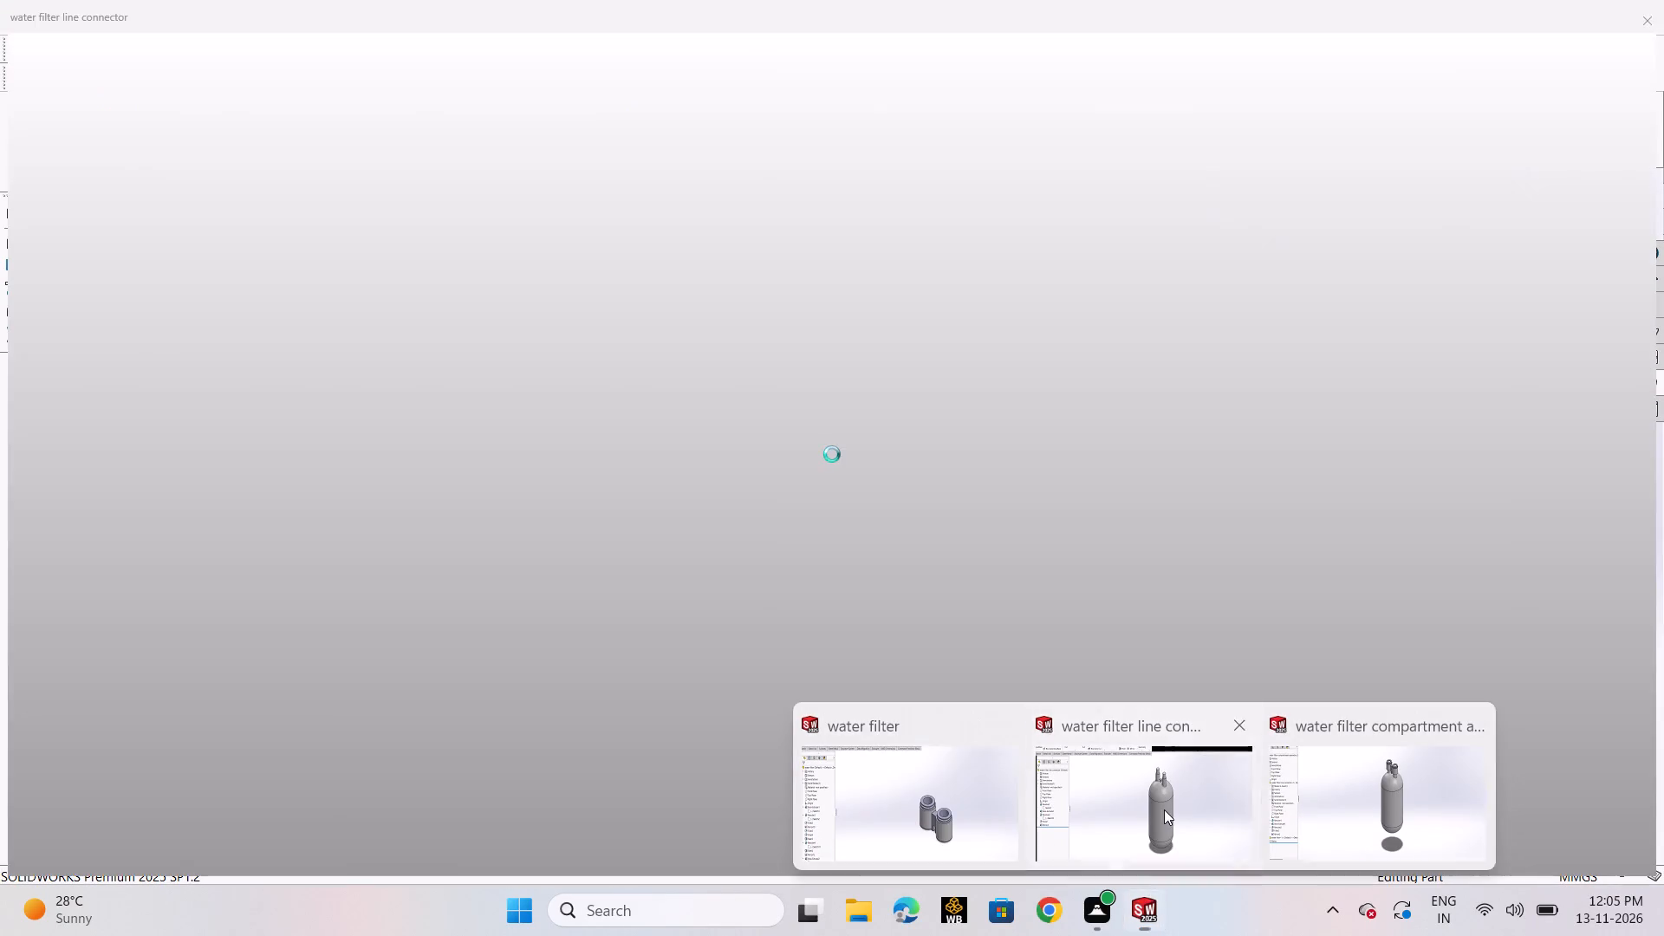
left_click(144, 22)
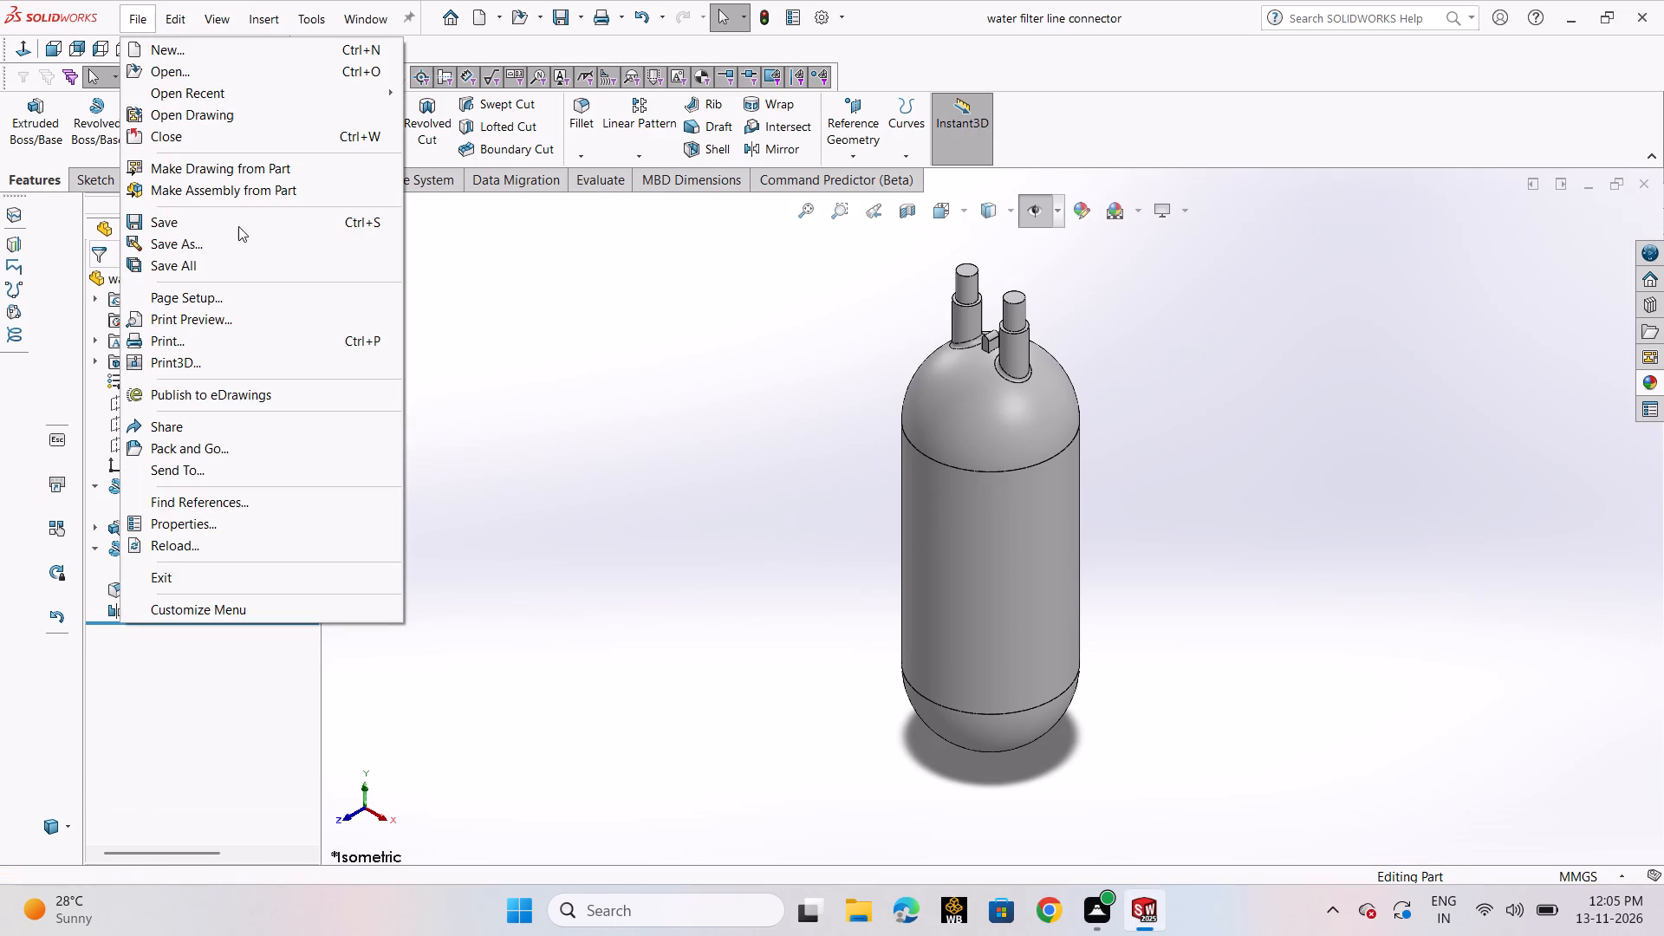
left_click(251, 254)
left_click(700, 358)
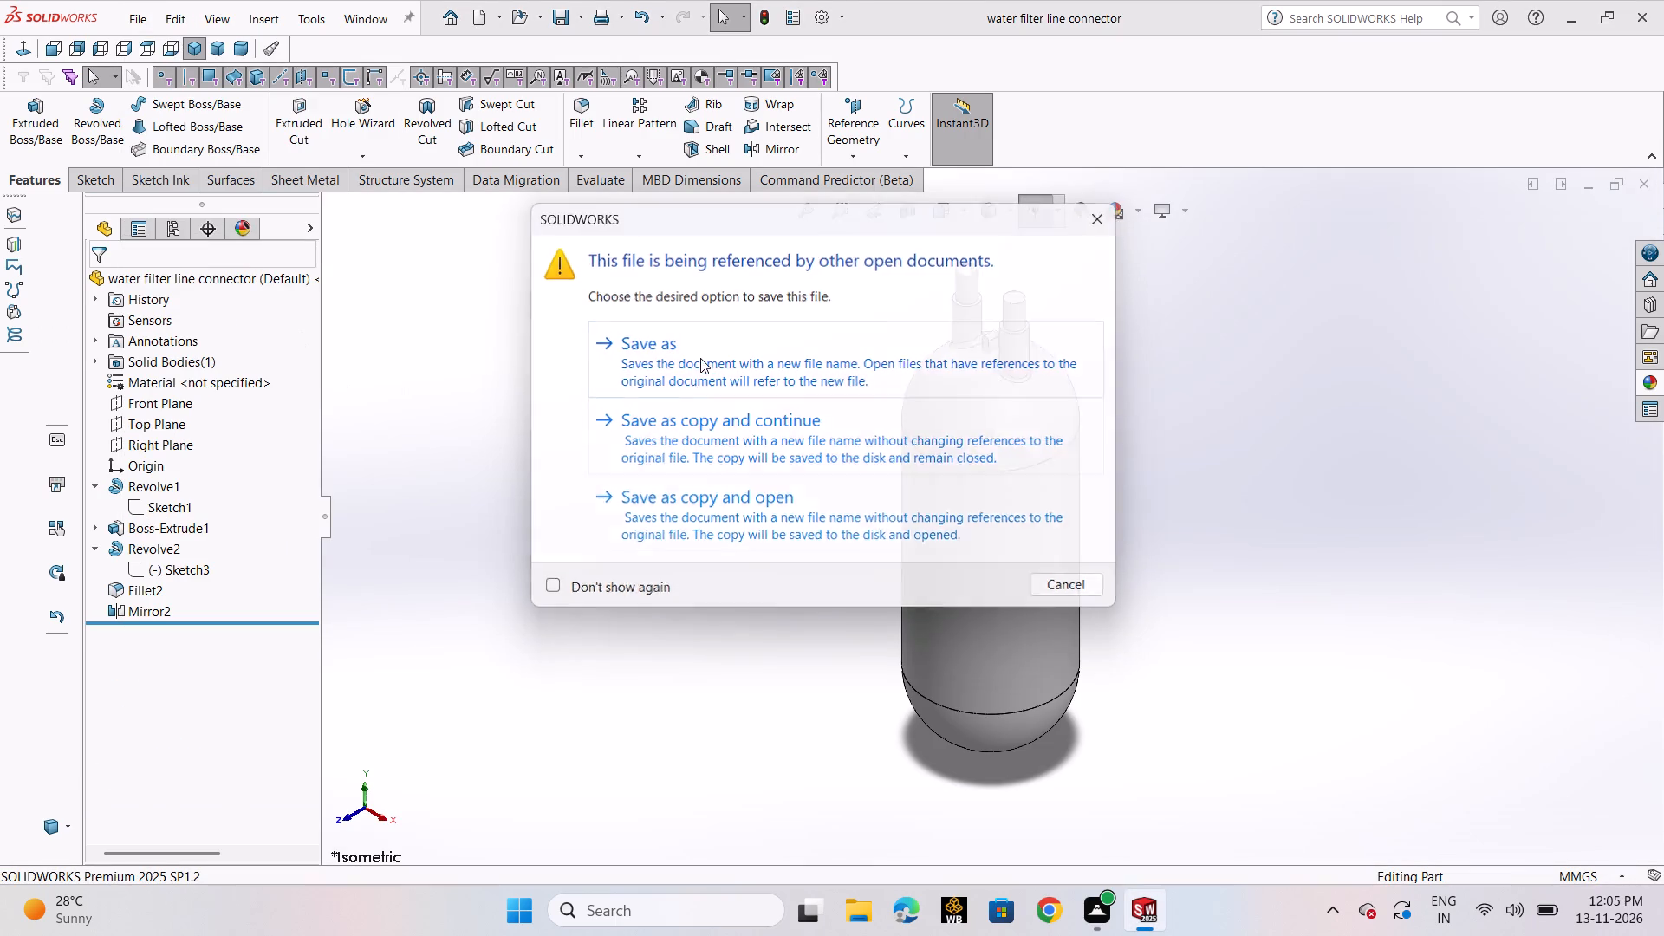
left_click(905, 490)
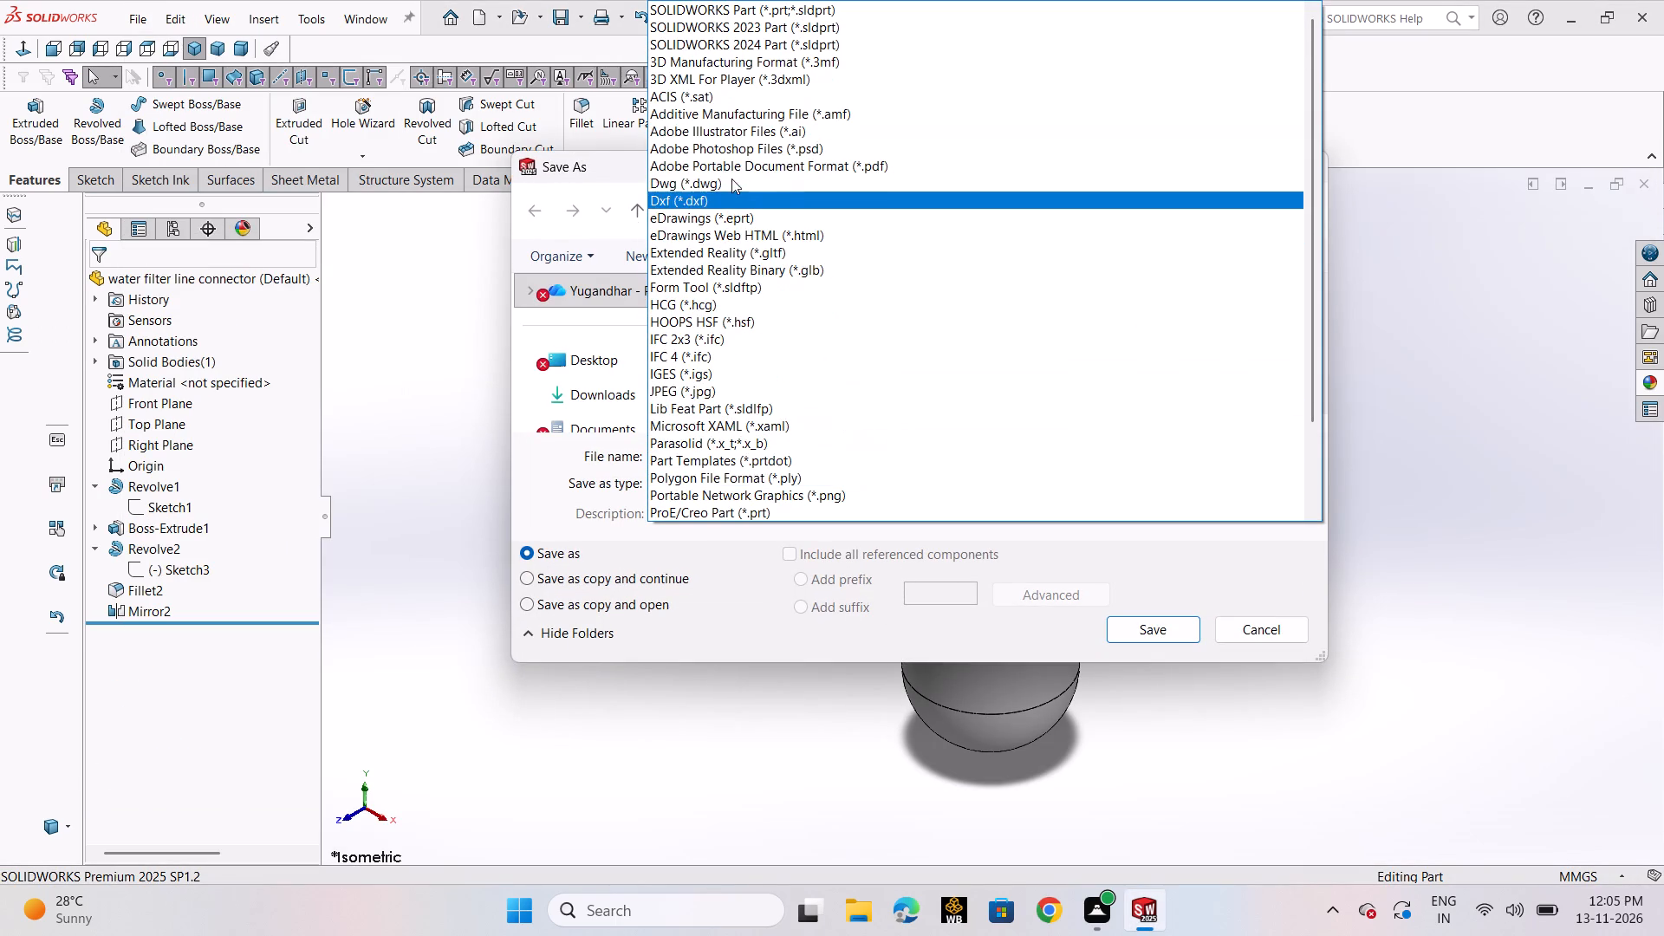
left_click(804, 170)
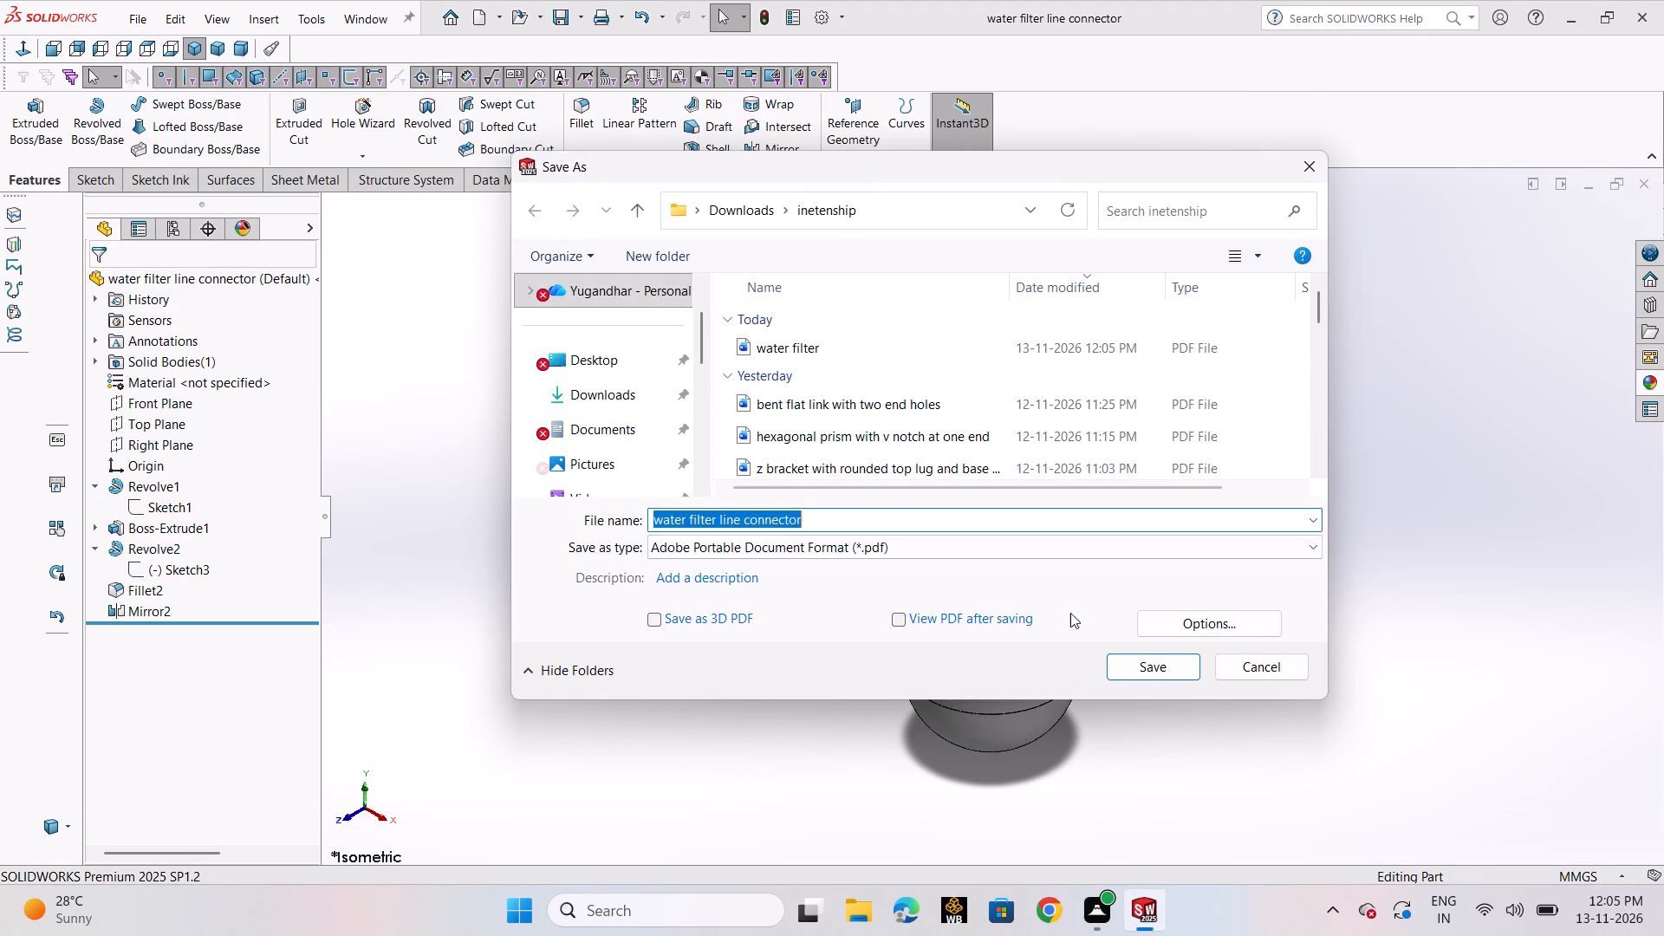
left_click(1125, 663)
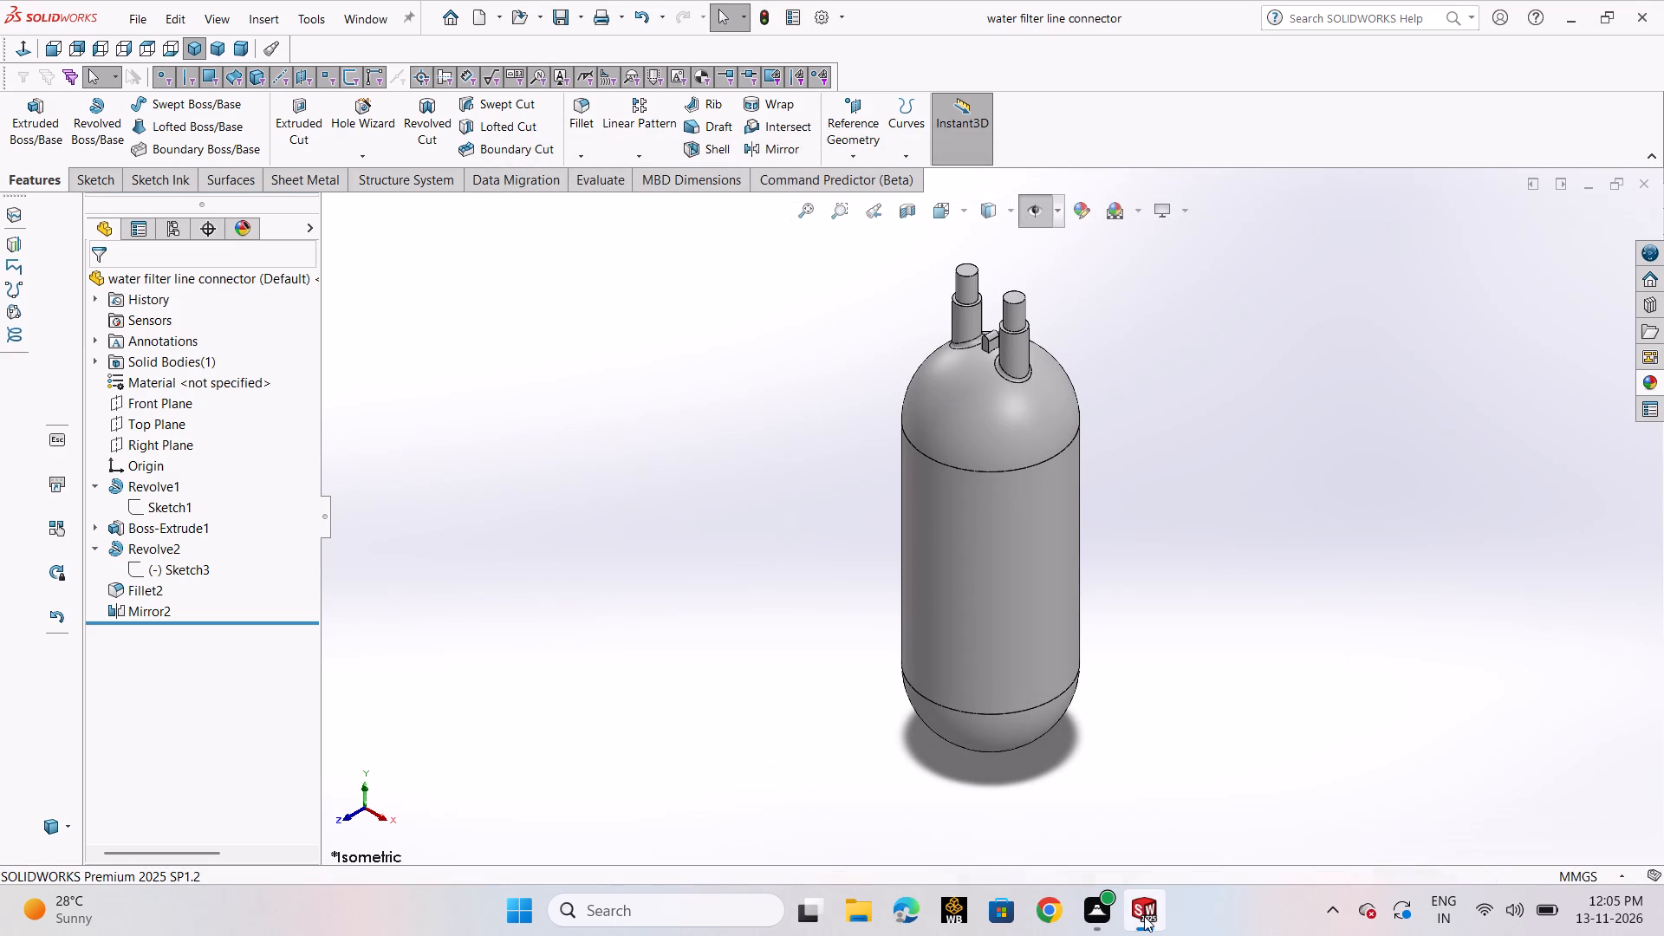
Export the water filter compartment assembly as an Adobe PDF, keeping its existing file name.
left_click(1361, 782)
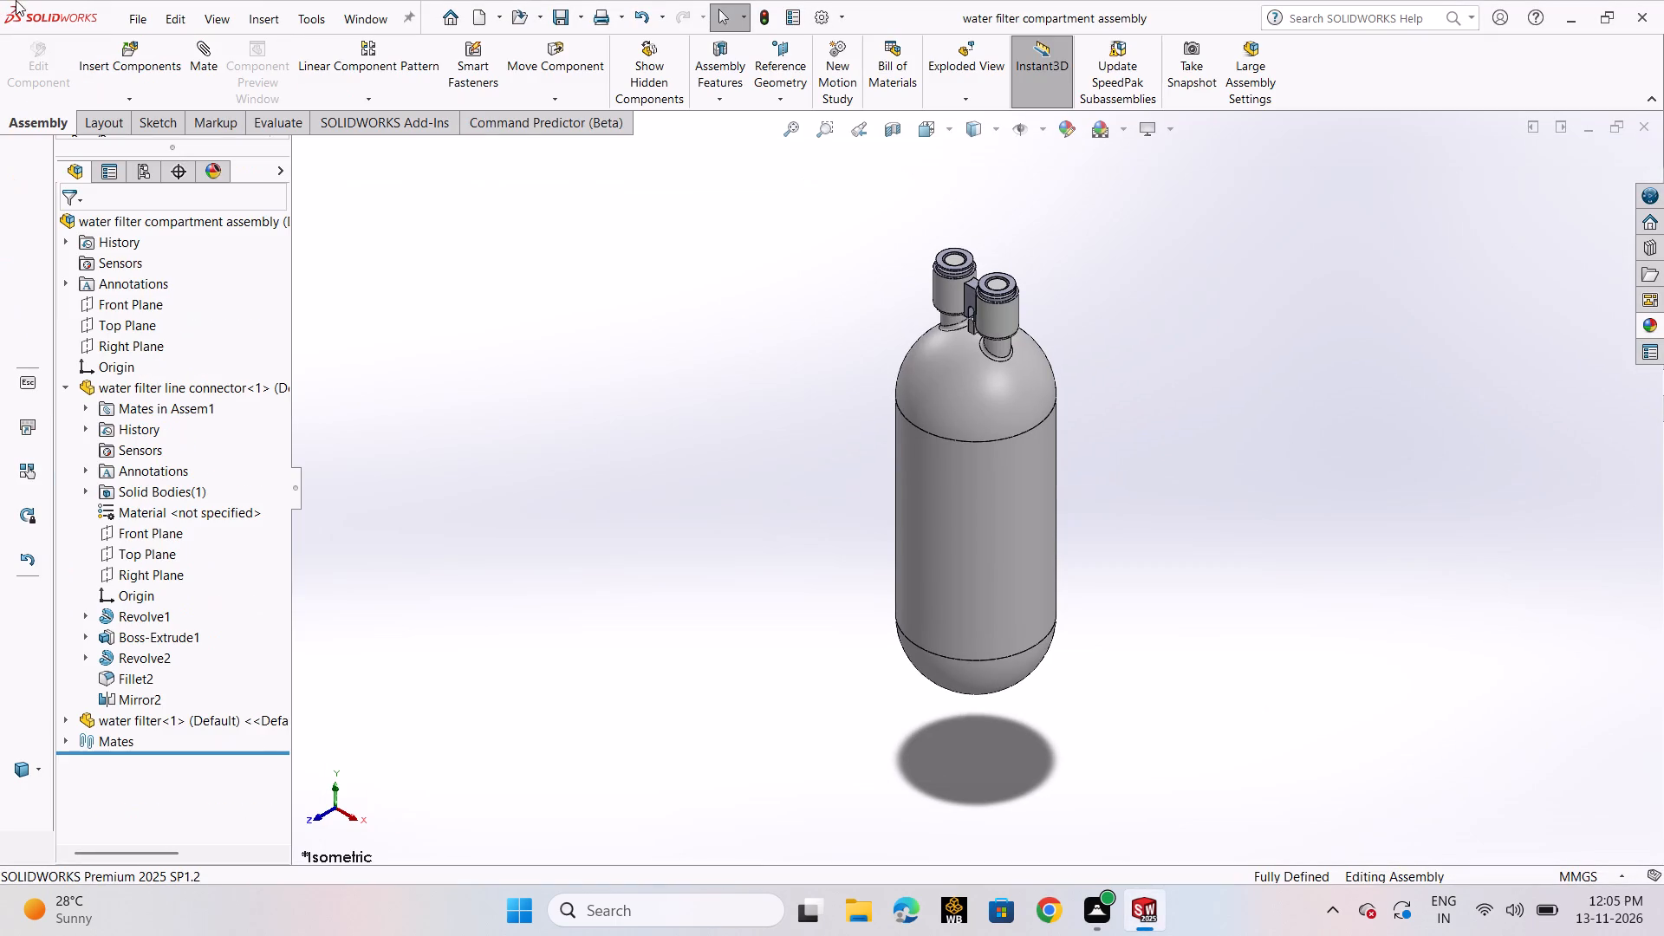
left_click(132, 26)
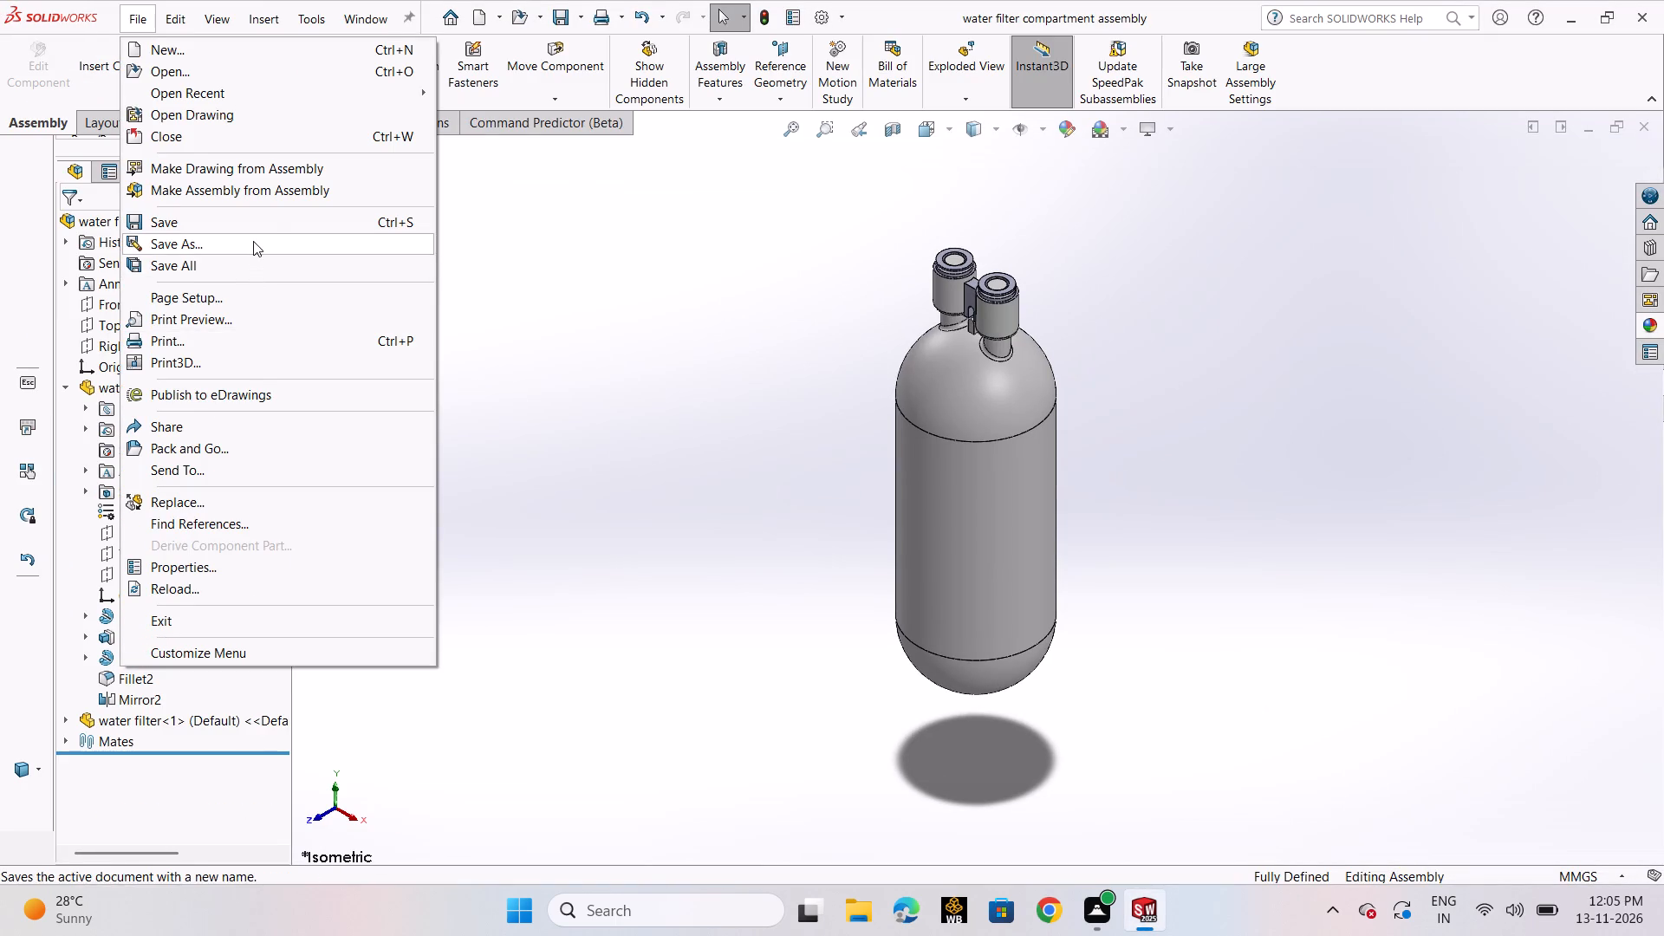
left_click(253, 241)
left_click(850, 479)
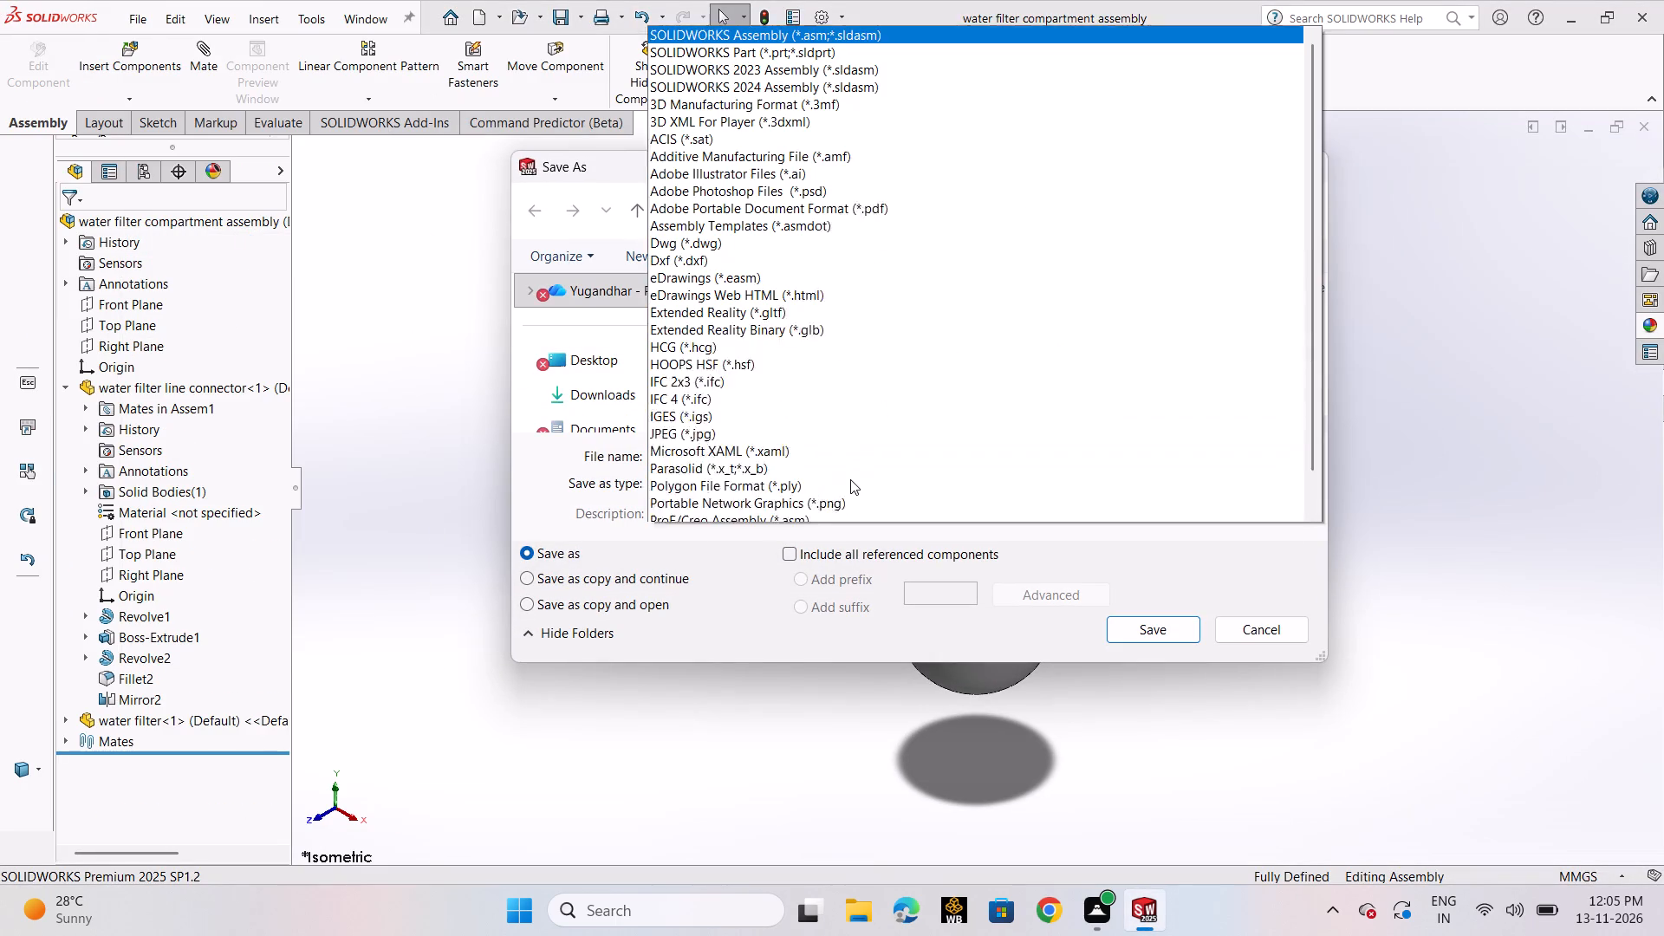
left_click(851, 191)
left_click(1152, 660)
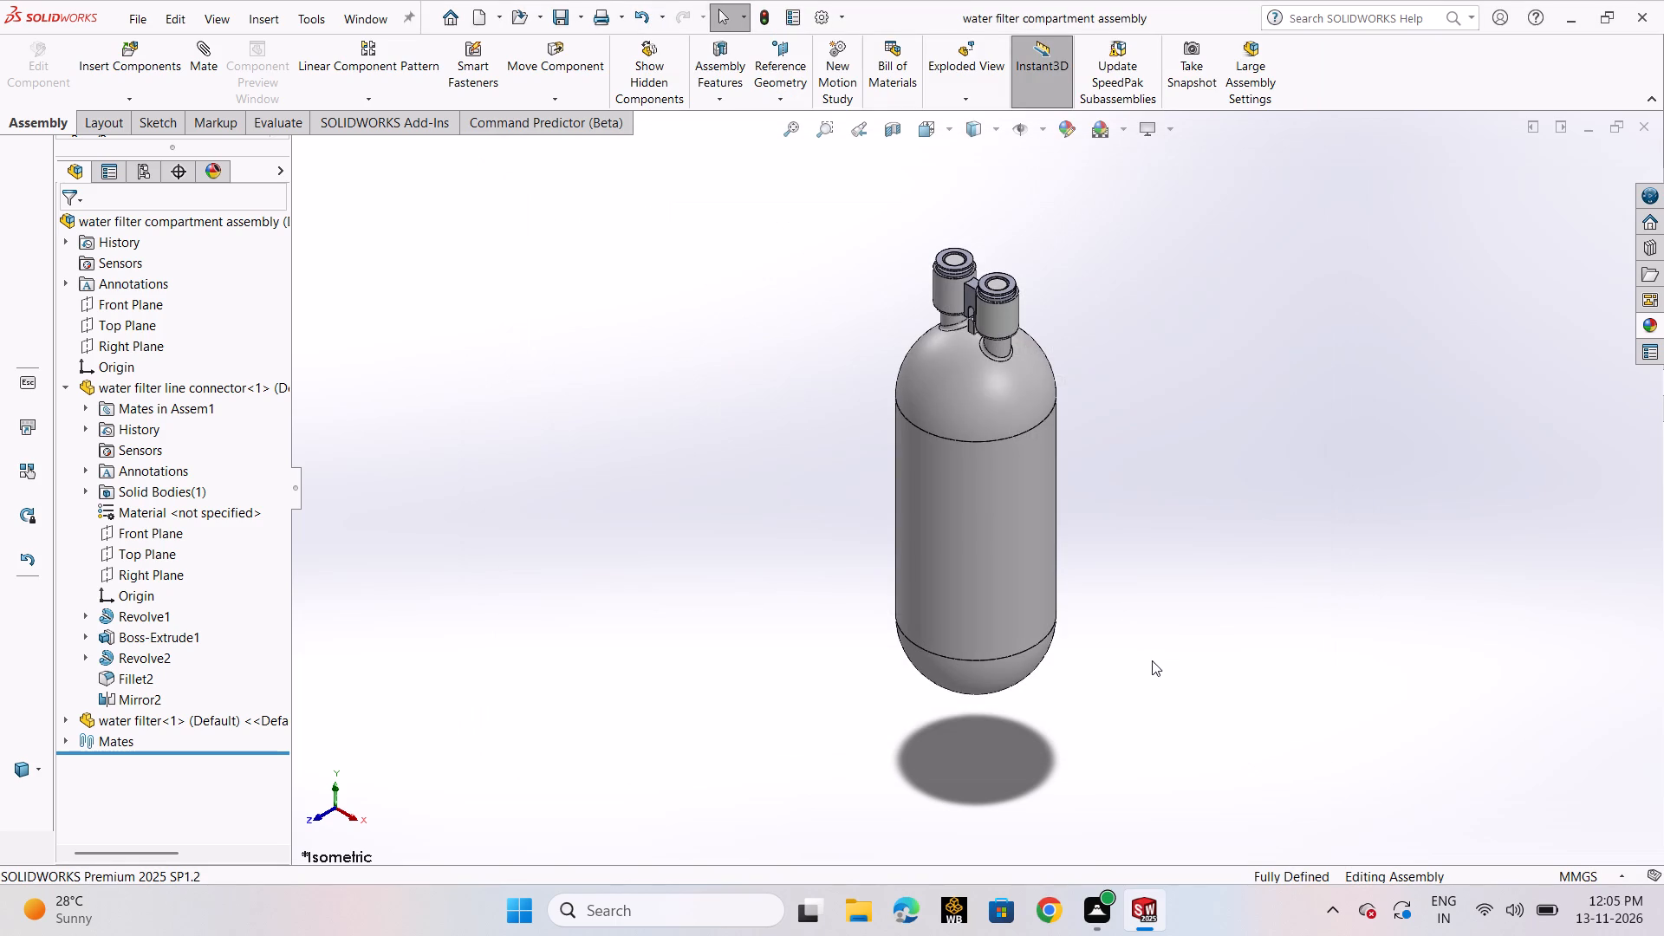